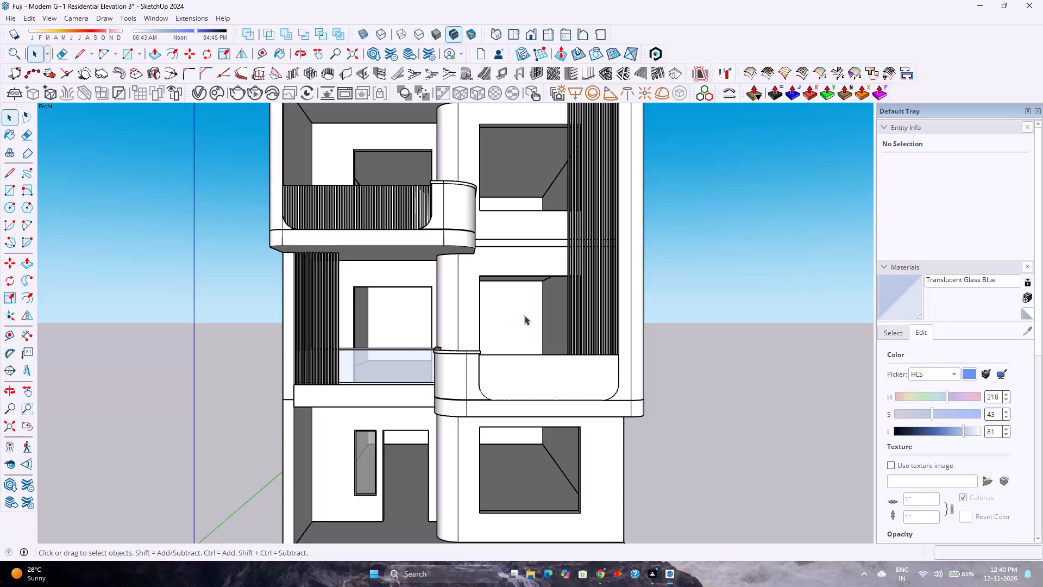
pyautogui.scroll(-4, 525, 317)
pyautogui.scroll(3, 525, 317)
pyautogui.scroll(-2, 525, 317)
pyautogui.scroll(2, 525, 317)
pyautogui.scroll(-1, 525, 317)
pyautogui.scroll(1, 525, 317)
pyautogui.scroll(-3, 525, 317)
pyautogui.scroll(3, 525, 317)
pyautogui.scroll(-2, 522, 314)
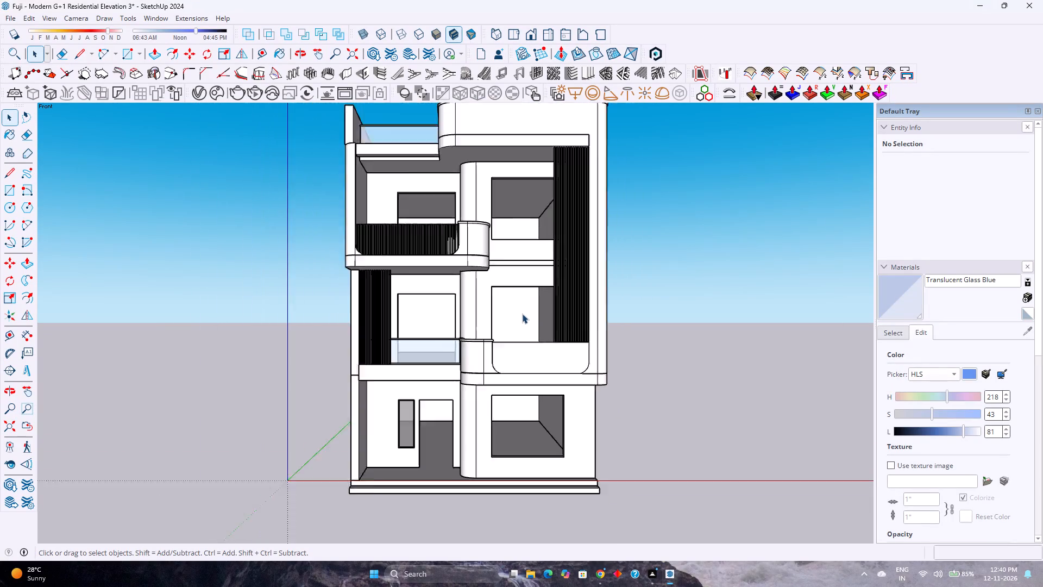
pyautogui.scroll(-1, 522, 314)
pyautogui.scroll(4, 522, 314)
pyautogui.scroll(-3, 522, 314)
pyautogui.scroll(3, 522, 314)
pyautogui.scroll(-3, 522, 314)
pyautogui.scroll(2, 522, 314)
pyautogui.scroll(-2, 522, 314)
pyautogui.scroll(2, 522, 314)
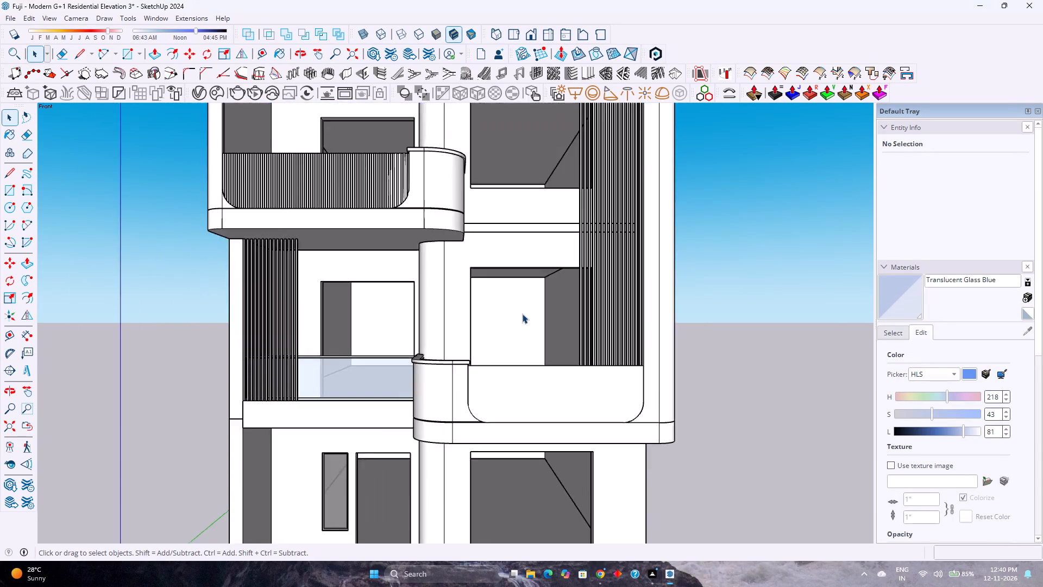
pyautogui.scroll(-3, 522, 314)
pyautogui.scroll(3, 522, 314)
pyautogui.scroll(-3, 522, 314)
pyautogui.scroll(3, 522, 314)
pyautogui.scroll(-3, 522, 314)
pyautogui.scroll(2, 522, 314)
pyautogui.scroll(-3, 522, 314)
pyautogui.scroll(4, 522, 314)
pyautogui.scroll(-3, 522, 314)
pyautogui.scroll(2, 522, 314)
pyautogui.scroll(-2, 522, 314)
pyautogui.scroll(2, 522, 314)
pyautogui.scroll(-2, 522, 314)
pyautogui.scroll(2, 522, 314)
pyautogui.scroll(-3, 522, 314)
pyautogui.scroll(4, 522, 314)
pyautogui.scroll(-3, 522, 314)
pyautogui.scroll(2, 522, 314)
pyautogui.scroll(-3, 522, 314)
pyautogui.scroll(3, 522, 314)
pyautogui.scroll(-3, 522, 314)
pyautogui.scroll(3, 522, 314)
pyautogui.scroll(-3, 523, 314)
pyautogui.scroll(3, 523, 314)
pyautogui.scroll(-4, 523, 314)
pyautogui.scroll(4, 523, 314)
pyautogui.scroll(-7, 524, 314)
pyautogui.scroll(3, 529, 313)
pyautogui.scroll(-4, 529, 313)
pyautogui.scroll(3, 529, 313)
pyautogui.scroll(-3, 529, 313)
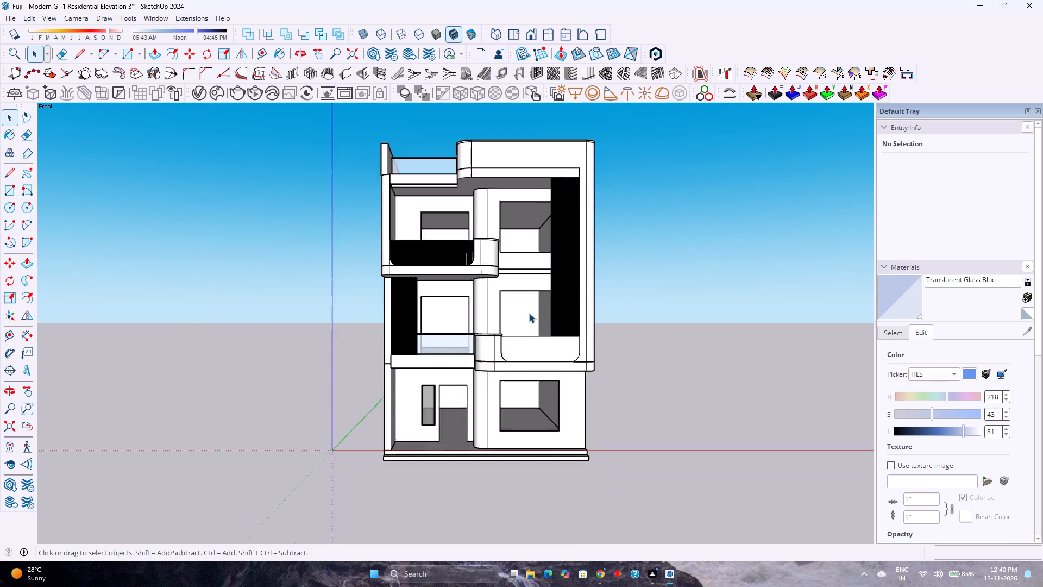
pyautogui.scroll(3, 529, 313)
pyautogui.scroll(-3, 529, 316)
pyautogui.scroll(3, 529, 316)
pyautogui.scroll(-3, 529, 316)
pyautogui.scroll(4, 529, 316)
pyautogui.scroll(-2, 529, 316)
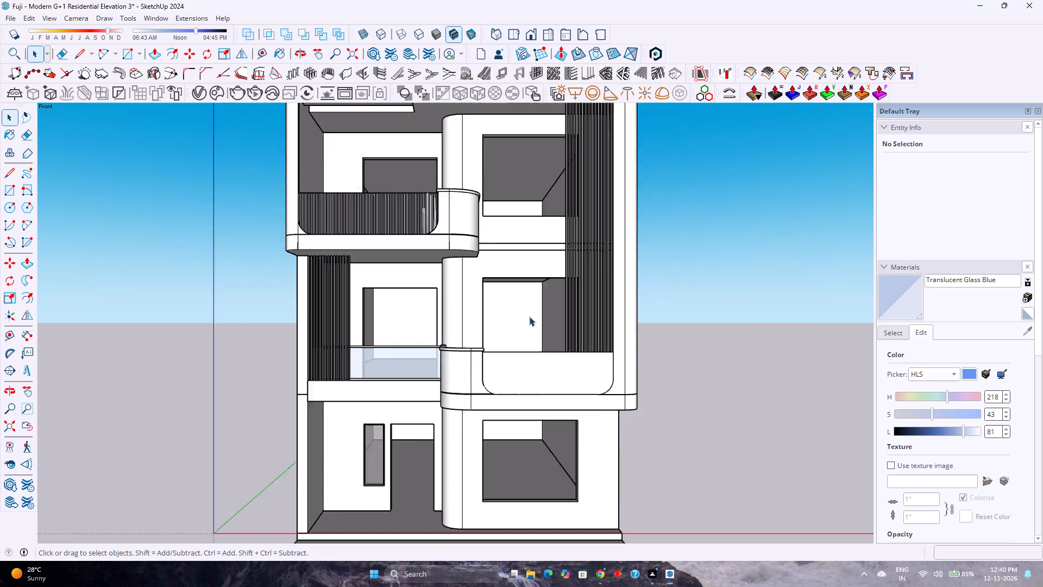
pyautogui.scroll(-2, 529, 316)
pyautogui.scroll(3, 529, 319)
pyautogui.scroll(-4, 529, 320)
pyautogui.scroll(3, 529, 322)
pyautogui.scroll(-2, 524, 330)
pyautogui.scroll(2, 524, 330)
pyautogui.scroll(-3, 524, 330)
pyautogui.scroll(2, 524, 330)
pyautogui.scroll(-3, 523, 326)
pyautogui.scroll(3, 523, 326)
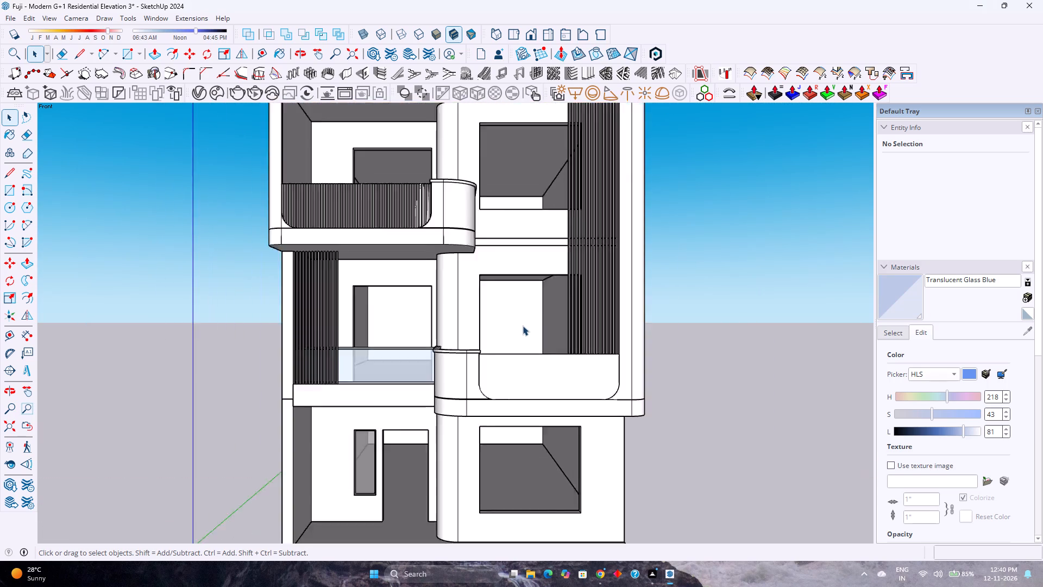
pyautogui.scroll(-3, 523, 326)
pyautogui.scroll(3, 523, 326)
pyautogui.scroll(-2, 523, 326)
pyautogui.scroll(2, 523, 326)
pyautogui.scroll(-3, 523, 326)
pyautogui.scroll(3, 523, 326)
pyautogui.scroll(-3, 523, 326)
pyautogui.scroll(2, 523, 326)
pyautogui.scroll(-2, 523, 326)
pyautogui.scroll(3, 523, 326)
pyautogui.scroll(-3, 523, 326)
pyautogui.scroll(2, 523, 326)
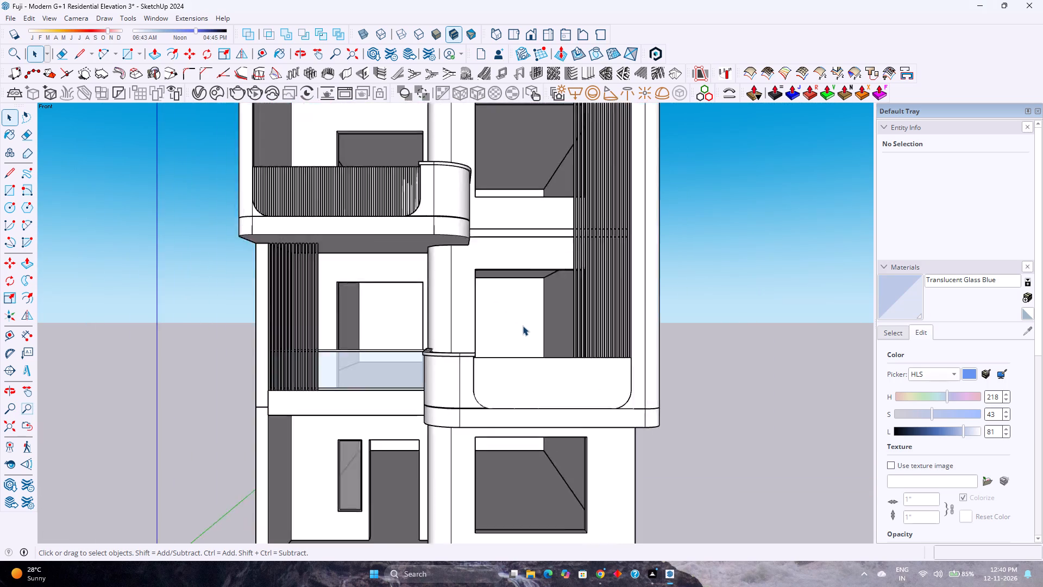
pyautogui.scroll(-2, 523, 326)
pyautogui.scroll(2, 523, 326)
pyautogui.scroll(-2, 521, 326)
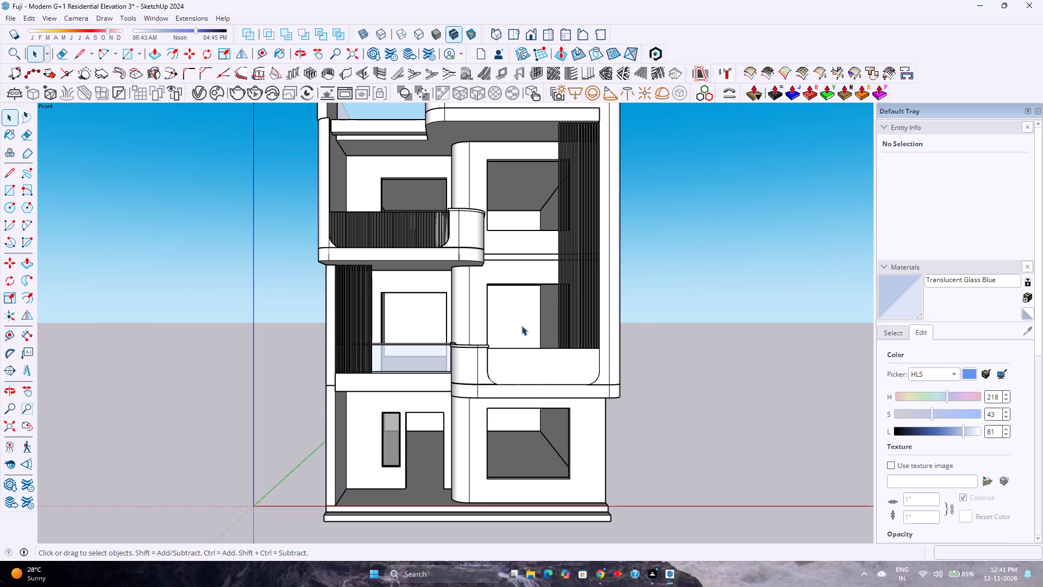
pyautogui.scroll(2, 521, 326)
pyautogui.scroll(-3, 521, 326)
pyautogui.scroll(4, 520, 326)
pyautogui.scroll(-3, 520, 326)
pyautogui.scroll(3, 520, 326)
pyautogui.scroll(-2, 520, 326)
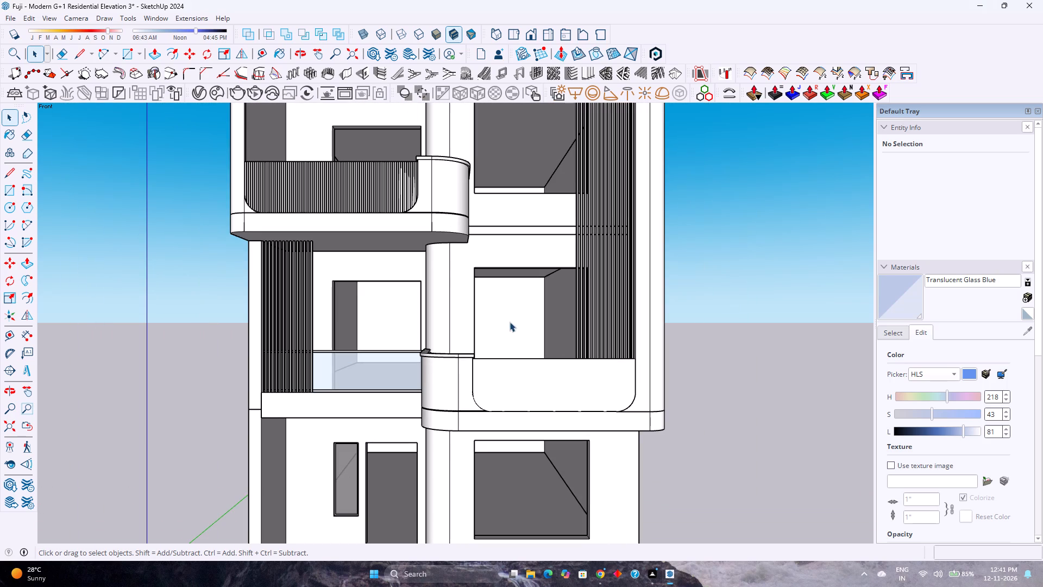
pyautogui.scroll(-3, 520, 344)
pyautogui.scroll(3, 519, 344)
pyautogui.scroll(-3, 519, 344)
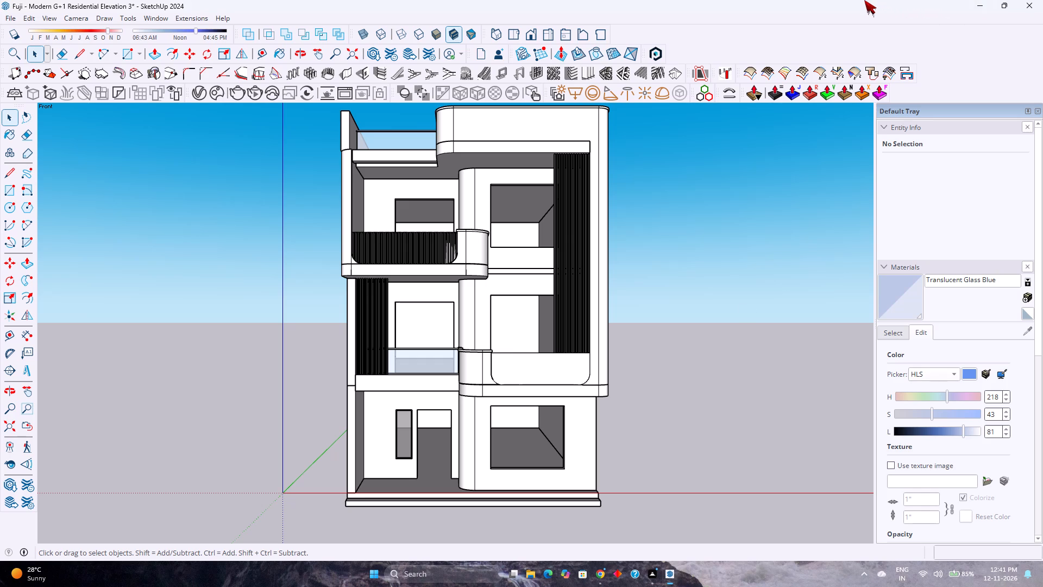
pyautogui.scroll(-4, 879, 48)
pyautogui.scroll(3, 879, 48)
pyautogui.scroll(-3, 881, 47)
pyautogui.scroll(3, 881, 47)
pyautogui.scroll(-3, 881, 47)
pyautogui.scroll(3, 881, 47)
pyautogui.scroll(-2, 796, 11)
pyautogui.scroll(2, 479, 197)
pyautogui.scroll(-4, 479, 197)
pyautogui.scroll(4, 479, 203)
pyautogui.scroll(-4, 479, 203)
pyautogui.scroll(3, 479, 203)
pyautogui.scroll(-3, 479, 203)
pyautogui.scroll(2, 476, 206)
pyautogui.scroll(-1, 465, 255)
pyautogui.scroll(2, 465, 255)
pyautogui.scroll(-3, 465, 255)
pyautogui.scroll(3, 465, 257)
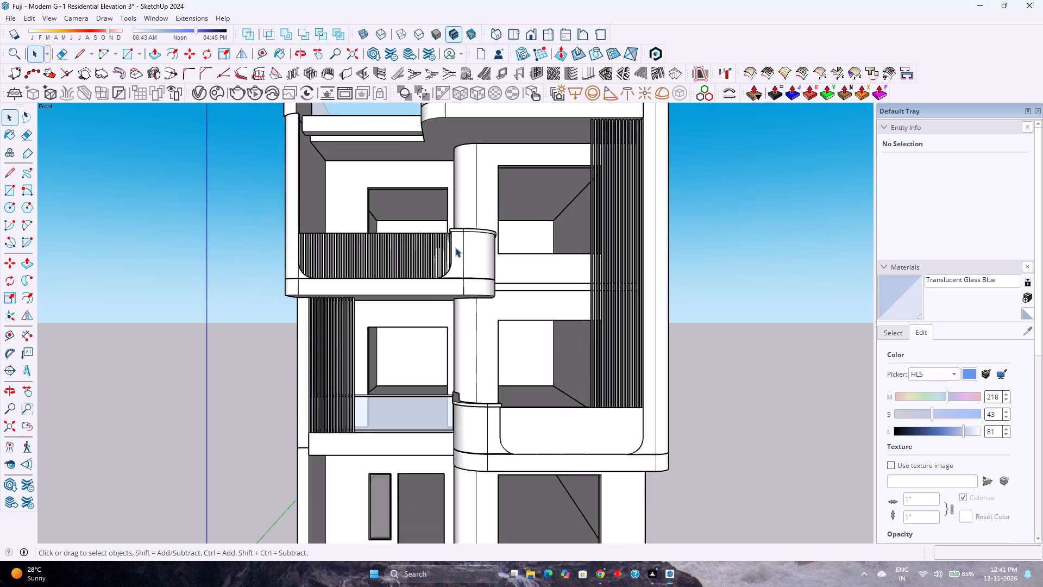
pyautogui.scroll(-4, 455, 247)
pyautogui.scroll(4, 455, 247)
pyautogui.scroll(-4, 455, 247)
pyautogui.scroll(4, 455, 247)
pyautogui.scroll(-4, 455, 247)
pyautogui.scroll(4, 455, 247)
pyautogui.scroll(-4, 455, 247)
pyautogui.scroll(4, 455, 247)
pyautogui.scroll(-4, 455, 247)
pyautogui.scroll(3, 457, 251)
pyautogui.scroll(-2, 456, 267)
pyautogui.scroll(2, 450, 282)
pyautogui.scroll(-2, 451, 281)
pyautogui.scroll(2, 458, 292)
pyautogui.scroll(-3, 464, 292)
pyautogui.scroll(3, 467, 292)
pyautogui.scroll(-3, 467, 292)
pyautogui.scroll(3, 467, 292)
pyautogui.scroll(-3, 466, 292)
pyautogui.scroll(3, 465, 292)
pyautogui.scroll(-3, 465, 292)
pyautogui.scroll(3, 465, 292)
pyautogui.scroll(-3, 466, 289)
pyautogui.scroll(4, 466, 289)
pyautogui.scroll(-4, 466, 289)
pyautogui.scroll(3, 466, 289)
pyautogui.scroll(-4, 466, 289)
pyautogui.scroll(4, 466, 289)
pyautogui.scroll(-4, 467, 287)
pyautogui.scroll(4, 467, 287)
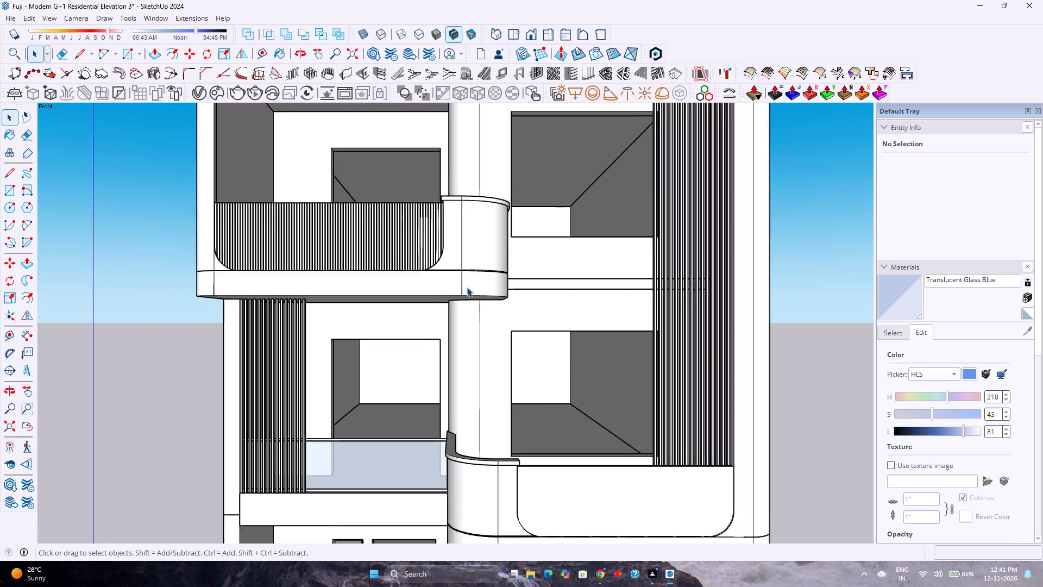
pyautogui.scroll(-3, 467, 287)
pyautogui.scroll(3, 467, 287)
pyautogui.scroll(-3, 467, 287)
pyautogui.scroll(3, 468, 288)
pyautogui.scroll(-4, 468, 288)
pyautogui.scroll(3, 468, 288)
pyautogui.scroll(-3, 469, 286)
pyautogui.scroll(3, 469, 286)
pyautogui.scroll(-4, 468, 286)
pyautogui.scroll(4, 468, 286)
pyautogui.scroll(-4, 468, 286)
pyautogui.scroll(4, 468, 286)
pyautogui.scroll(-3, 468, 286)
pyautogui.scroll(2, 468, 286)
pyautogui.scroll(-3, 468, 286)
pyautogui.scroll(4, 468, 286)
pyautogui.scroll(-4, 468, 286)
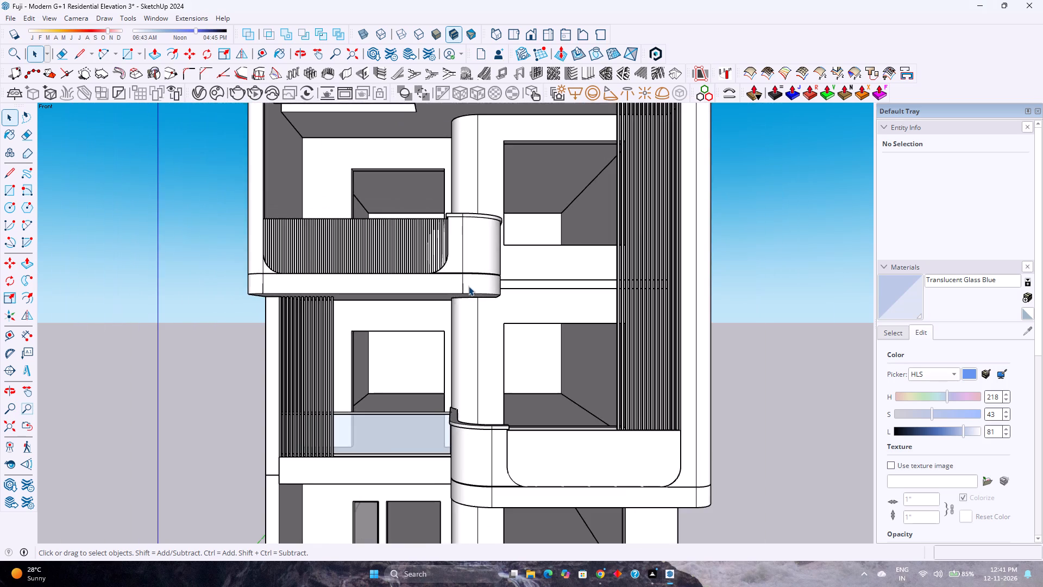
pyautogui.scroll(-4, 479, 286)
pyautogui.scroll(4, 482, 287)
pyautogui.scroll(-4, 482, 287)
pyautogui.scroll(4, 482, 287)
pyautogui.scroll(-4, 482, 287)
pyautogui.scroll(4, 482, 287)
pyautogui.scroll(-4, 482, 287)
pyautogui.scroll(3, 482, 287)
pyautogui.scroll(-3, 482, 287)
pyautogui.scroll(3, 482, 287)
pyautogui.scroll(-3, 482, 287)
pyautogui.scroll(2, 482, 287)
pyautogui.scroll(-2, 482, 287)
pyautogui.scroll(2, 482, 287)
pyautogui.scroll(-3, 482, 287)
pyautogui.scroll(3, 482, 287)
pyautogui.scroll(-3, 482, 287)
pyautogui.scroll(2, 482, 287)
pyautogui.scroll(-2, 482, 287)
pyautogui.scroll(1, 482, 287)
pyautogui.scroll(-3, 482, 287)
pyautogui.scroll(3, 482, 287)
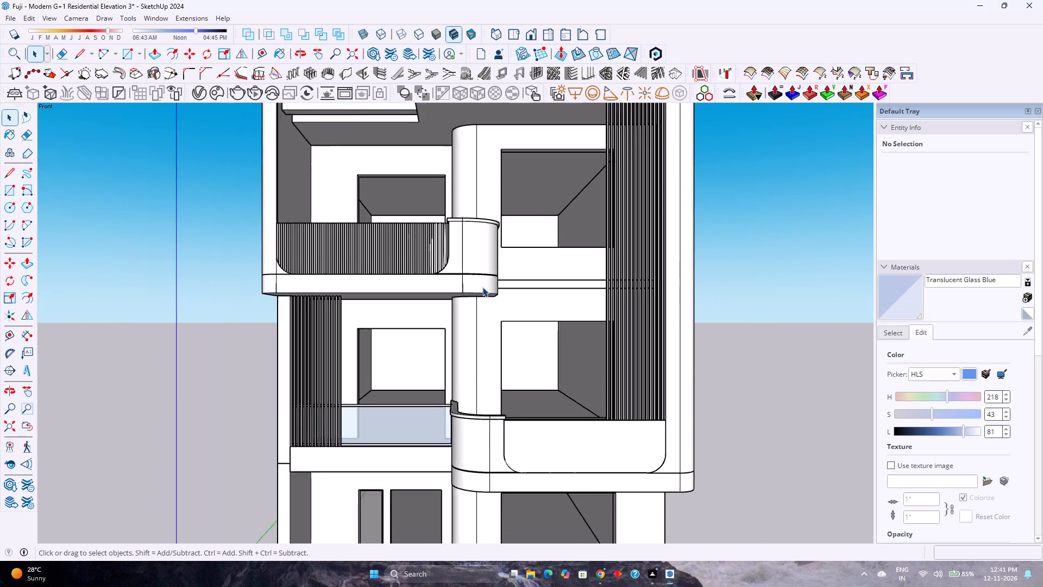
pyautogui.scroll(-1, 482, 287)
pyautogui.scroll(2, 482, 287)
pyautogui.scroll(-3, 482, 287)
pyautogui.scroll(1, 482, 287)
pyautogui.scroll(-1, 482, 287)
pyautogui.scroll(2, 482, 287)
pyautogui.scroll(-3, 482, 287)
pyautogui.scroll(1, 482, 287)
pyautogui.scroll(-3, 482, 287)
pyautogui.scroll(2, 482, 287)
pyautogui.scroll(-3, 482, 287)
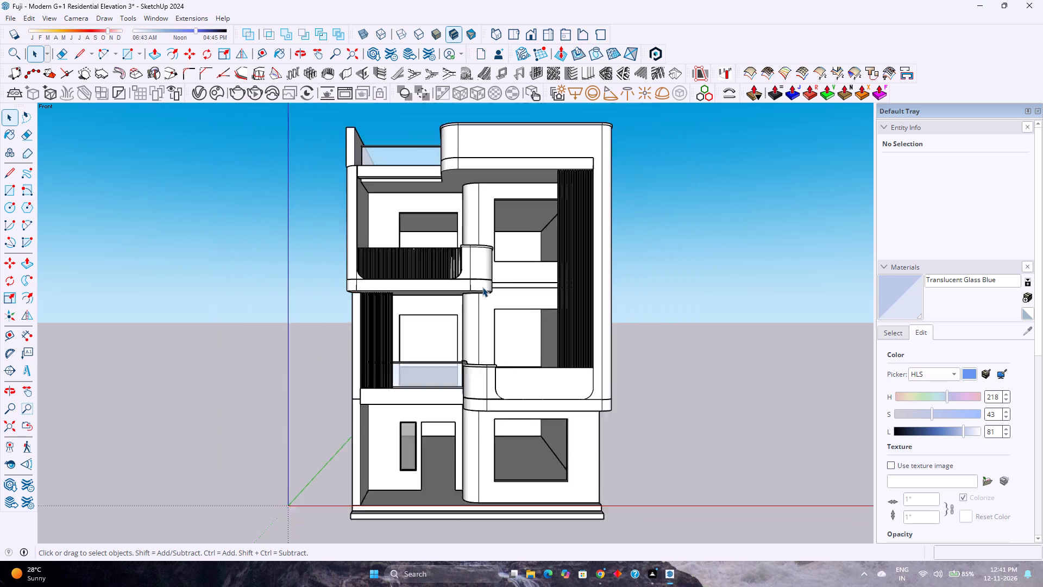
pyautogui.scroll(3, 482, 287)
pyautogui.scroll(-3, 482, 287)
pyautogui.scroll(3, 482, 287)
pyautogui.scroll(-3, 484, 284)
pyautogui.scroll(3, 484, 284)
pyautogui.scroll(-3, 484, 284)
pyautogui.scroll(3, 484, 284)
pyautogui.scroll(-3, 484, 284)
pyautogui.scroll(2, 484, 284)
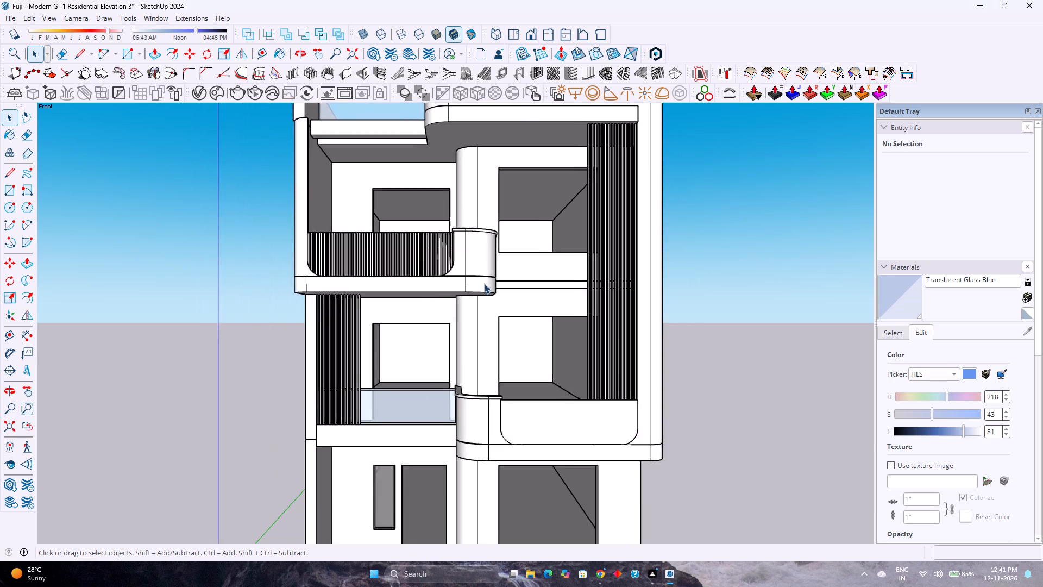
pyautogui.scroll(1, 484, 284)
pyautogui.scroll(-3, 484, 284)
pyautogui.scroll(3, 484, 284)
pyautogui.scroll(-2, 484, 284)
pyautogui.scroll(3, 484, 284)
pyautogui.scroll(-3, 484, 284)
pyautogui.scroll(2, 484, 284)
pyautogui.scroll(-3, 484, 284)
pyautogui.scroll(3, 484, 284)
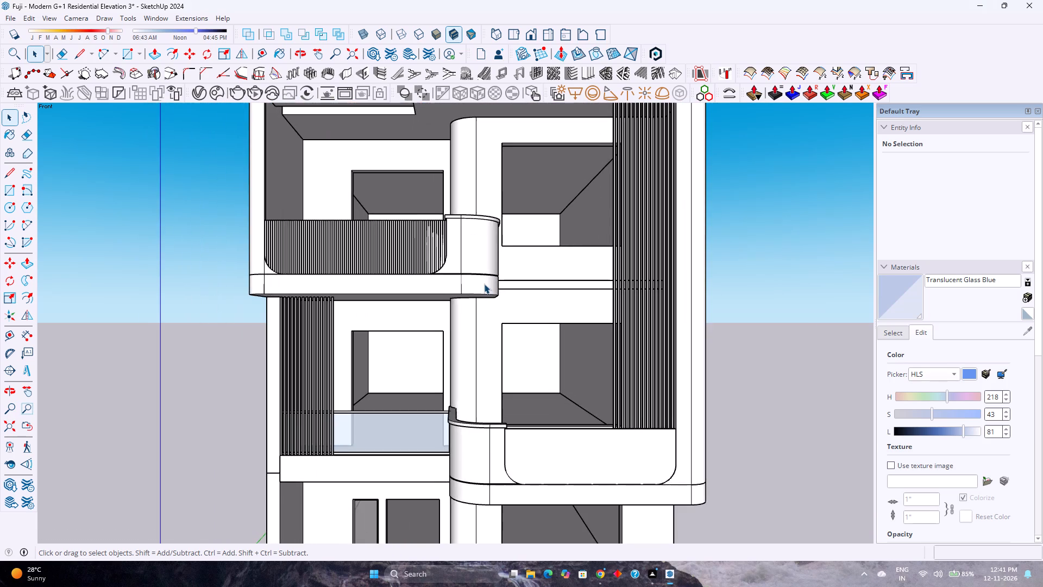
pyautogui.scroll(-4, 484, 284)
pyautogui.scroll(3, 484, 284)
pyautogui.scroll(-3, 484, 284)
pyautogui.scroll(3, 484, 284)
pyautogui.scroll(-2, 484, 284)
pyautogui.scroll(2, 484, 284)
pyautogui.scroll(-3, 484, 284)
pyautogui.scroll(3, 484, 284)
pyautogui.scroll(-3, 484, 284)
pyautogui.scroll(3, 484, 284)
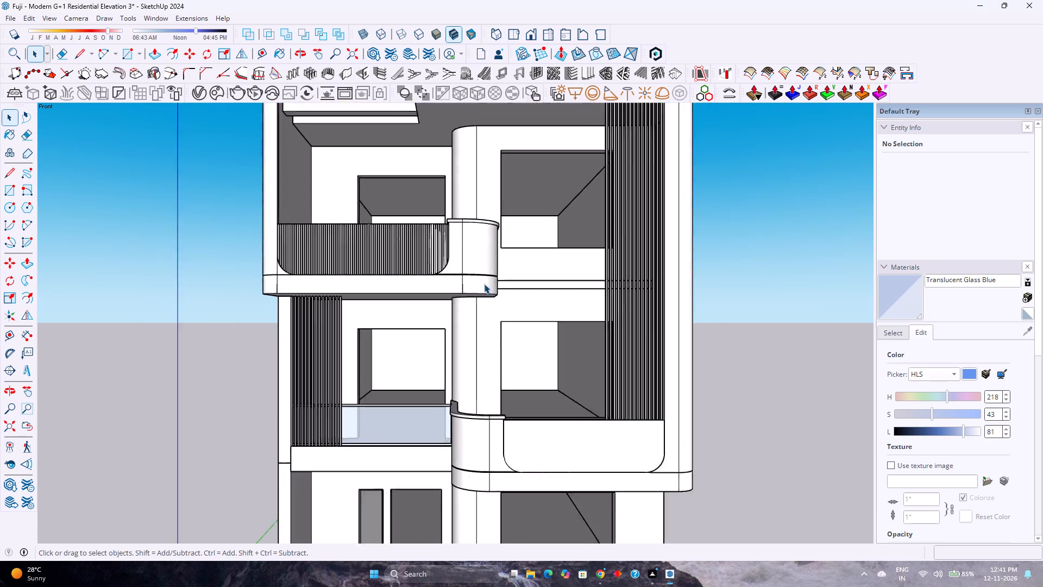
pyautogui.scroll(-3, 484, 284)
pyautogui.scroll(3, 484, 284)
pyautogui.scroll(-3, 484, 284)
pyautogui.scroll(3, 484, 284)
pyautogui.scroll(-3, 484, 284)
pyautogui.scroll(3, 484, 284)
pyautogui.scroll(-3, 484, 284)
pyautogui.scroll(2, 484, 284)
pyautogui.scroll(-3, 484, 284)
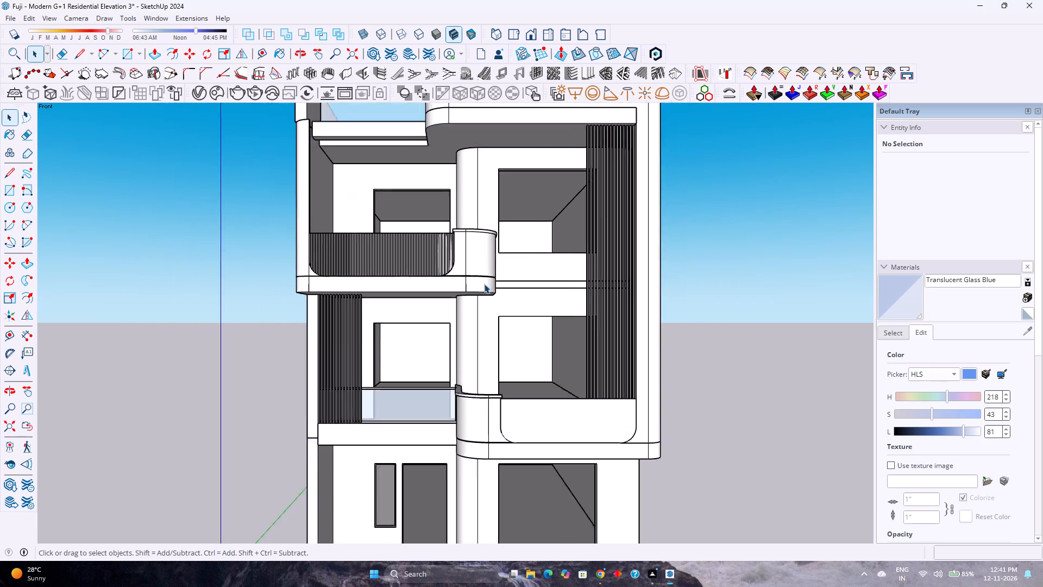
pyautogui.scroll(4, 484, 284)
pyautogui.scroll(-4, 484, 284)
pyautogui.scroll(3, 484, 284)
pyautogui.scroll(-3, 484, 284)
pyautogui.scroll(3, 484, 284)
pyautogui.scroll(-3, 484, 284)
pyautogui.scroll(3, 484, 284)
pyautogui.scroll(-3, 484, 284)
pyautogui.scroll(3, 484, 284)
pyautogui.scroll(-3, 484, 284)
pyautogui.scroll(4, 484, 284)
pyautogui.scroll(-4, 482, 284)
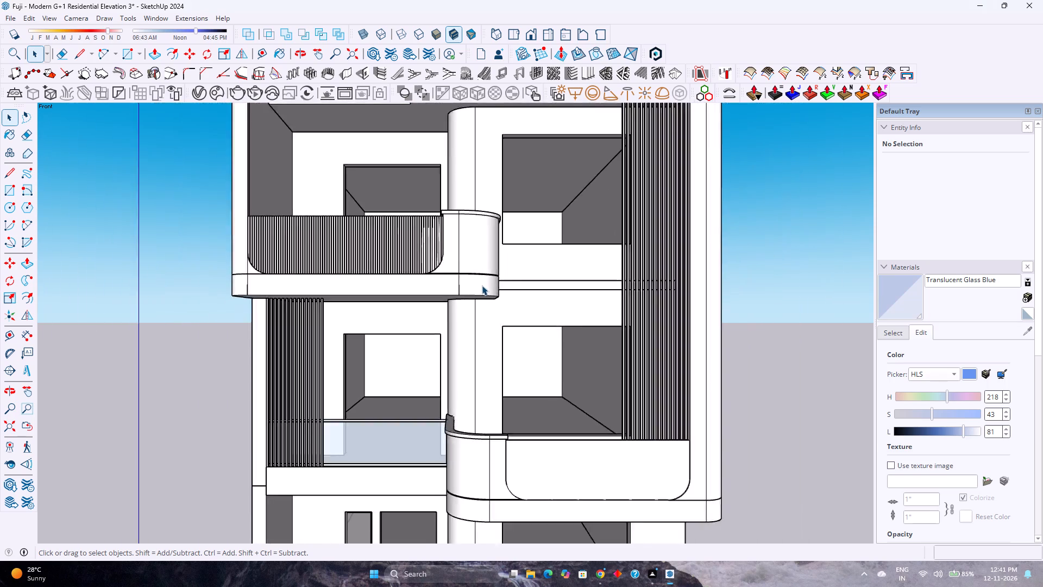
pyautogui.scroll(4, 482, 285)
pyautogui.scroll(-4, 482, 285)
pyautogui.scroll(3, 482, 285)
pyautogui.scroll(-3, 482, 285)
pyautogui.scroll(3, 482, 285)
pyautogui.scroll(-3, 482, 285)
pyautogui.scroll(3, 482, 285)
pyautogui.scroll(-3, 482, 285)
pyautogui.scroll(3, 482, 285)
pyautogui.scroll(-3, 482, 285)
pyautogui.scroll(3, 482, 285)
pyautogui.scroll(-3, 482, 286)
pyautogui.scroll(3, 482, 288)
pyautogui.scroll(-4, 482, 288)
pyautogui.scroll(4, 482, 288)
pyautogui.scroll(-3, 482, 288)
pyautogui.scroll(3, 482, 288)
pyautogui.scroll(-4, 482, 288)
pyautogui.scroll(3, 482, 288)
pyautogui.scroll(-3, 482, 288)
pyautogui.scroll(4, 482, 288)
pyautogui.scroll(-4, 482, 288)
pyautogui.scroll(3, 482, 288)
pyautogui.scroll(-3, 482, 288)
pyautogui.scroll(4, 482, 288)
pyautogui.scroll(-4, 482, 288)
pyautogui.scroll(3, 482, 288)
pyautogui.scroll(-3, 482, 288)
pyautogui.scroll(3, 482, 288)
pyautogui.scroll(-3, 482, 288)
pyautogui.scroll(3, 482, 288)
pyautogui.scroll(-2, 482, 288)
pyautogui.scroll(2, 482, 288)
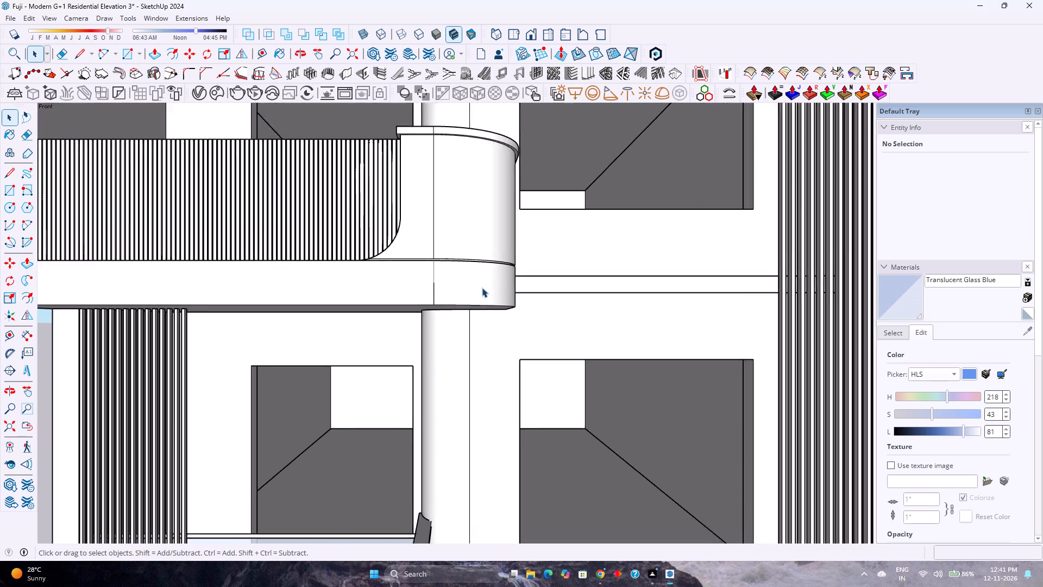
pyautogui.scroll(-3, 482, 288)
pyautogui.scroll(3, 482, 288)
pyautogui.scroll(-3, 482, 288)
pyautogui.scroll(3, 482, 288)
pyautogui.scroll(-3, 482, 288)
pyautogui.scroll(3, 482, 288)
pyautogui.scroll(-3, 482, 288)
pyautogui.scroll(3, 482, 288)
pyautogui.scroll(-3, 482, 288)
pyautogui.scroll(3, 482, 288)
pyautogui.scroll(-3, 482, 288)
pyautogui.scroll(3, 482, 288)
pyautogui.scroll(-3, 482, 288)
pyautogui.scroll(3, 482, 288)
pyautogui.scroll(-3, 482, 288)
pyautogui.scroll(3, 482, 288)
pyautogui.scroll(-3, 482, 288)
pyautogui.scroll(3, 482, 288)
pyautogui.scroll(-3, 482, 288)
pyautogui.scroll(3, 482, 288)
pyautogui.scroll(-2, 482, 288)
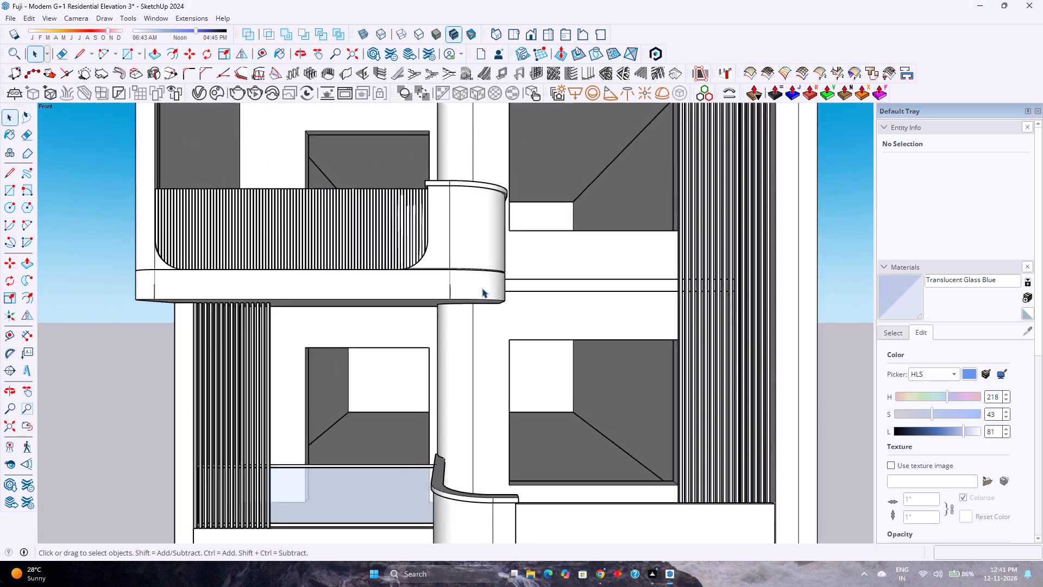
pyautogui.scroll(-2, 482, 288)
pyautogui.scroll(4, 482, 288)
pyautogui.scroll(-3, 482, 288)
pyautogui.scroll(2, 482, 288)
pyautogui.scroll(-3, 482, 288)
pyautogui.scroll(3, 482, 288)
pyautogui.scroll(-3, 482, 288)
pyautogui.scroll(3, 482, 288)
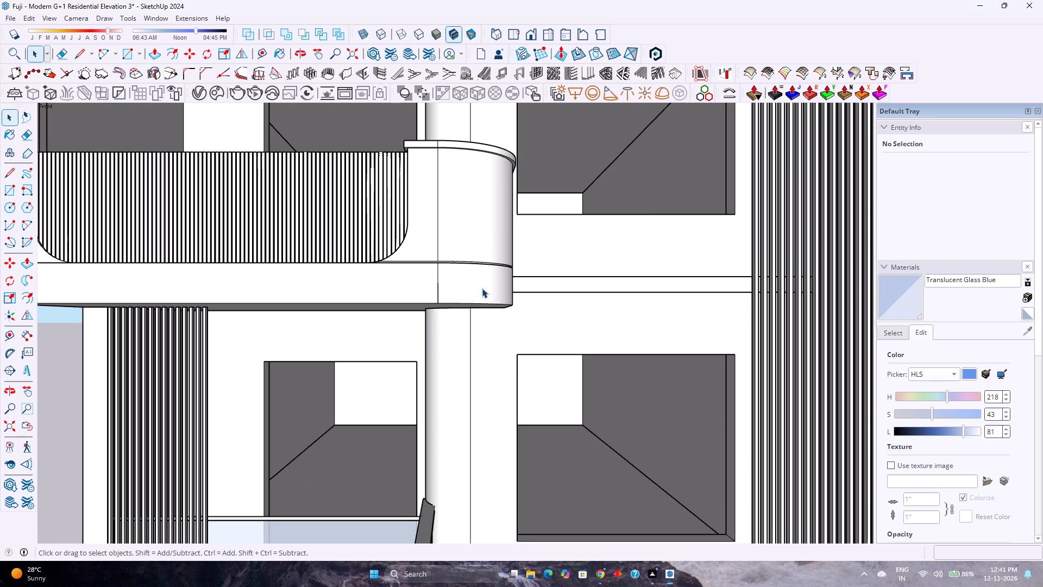
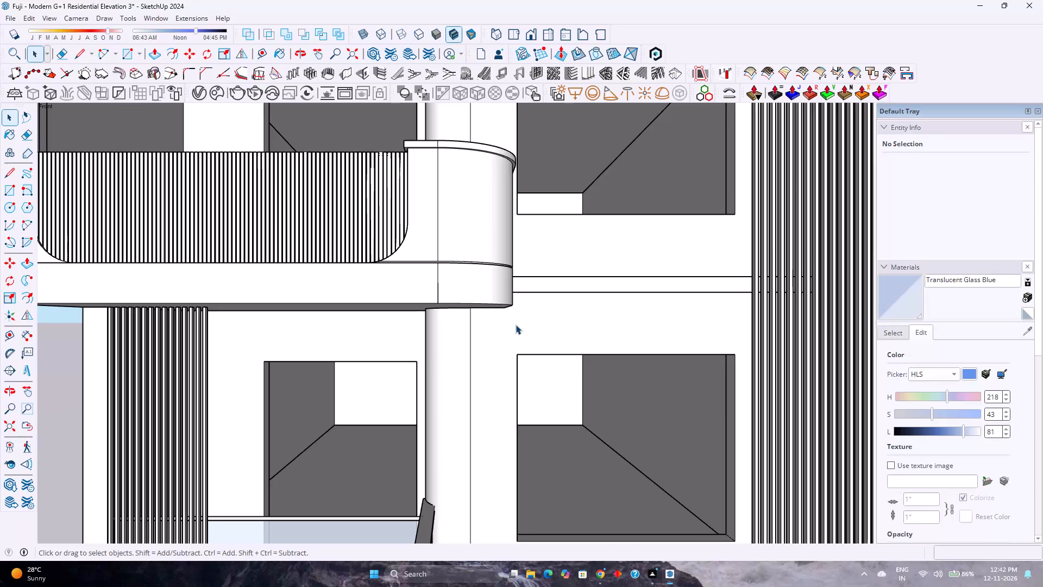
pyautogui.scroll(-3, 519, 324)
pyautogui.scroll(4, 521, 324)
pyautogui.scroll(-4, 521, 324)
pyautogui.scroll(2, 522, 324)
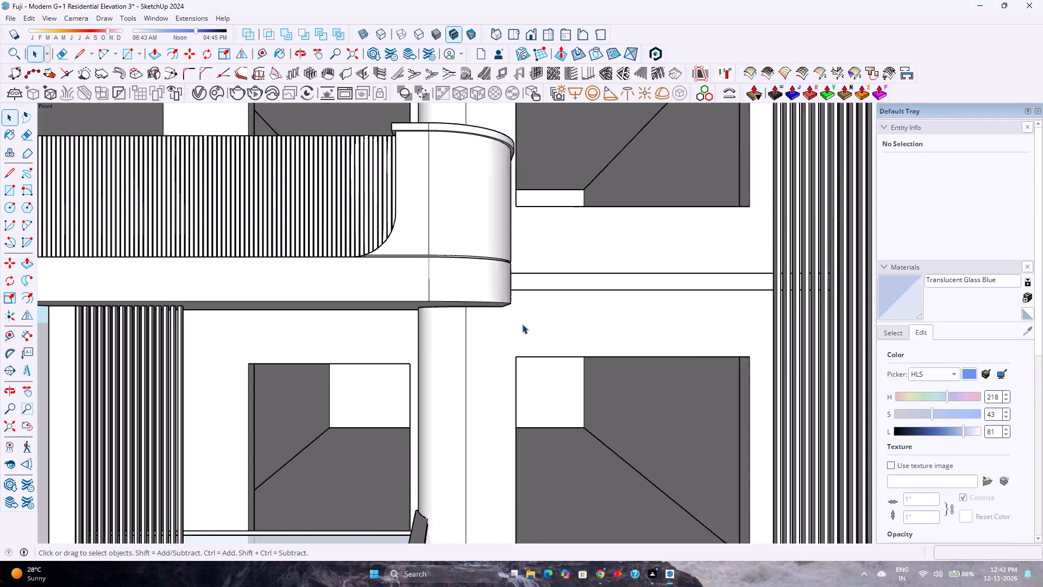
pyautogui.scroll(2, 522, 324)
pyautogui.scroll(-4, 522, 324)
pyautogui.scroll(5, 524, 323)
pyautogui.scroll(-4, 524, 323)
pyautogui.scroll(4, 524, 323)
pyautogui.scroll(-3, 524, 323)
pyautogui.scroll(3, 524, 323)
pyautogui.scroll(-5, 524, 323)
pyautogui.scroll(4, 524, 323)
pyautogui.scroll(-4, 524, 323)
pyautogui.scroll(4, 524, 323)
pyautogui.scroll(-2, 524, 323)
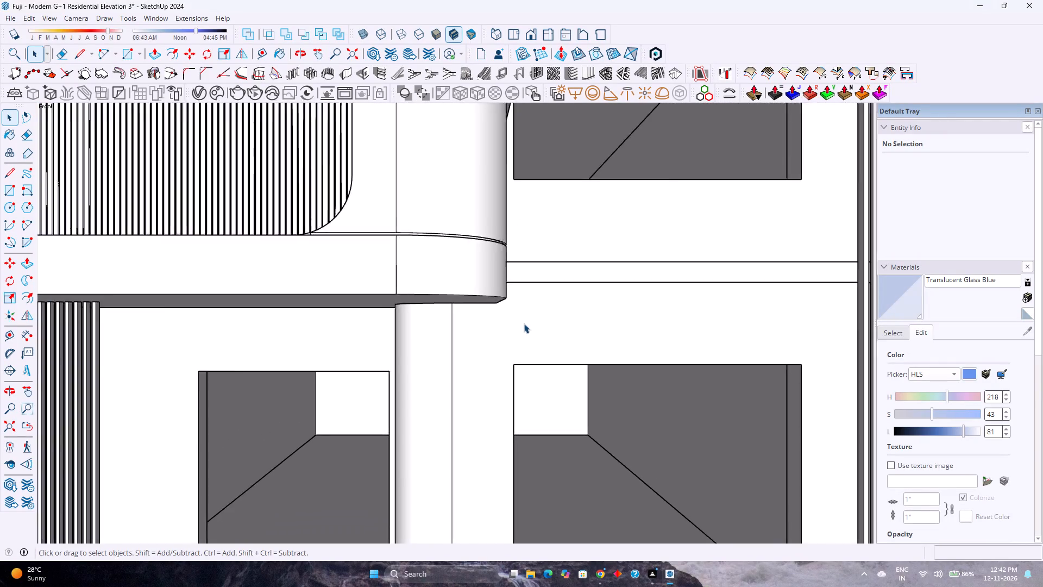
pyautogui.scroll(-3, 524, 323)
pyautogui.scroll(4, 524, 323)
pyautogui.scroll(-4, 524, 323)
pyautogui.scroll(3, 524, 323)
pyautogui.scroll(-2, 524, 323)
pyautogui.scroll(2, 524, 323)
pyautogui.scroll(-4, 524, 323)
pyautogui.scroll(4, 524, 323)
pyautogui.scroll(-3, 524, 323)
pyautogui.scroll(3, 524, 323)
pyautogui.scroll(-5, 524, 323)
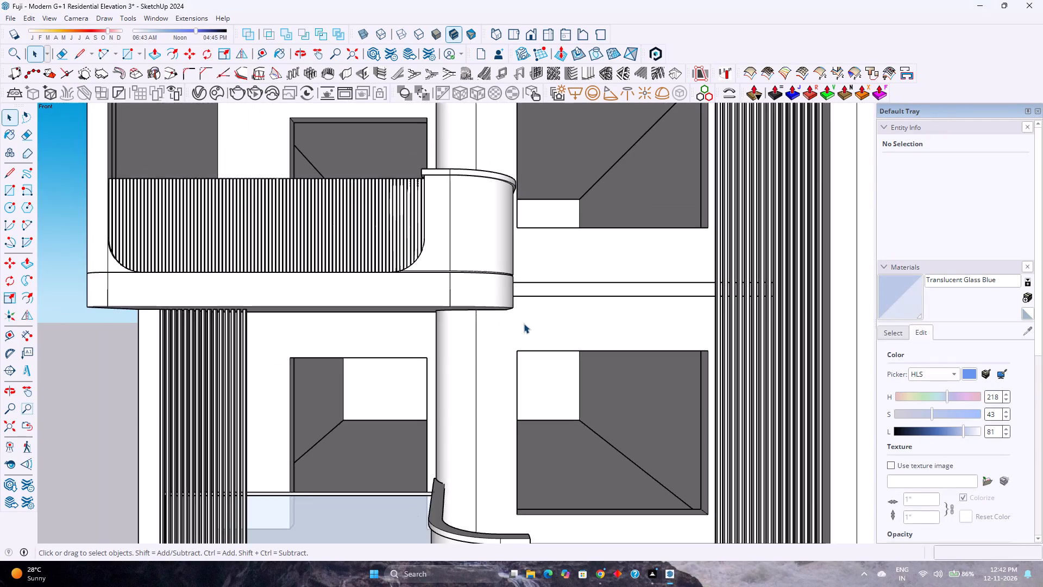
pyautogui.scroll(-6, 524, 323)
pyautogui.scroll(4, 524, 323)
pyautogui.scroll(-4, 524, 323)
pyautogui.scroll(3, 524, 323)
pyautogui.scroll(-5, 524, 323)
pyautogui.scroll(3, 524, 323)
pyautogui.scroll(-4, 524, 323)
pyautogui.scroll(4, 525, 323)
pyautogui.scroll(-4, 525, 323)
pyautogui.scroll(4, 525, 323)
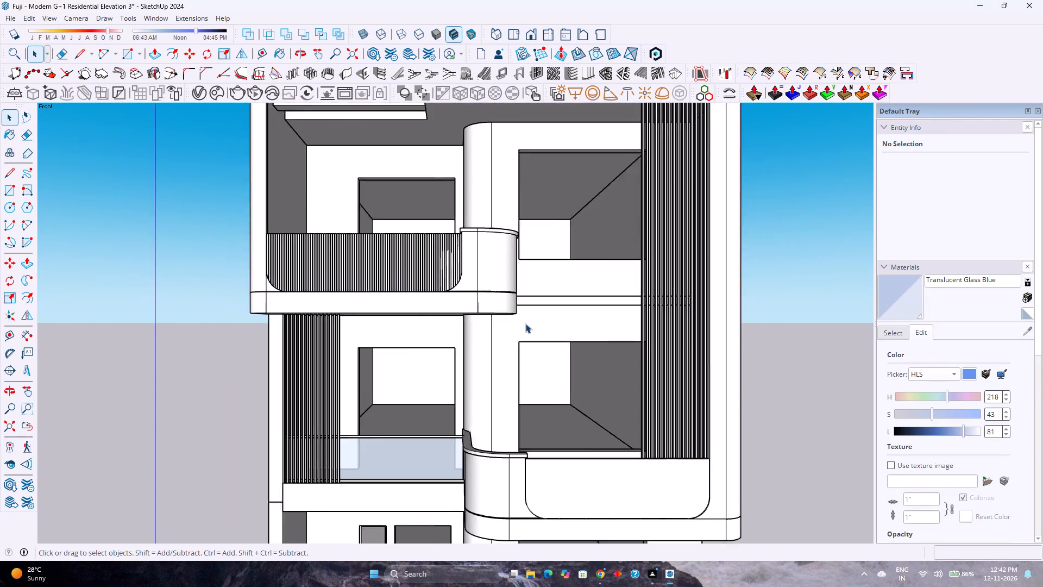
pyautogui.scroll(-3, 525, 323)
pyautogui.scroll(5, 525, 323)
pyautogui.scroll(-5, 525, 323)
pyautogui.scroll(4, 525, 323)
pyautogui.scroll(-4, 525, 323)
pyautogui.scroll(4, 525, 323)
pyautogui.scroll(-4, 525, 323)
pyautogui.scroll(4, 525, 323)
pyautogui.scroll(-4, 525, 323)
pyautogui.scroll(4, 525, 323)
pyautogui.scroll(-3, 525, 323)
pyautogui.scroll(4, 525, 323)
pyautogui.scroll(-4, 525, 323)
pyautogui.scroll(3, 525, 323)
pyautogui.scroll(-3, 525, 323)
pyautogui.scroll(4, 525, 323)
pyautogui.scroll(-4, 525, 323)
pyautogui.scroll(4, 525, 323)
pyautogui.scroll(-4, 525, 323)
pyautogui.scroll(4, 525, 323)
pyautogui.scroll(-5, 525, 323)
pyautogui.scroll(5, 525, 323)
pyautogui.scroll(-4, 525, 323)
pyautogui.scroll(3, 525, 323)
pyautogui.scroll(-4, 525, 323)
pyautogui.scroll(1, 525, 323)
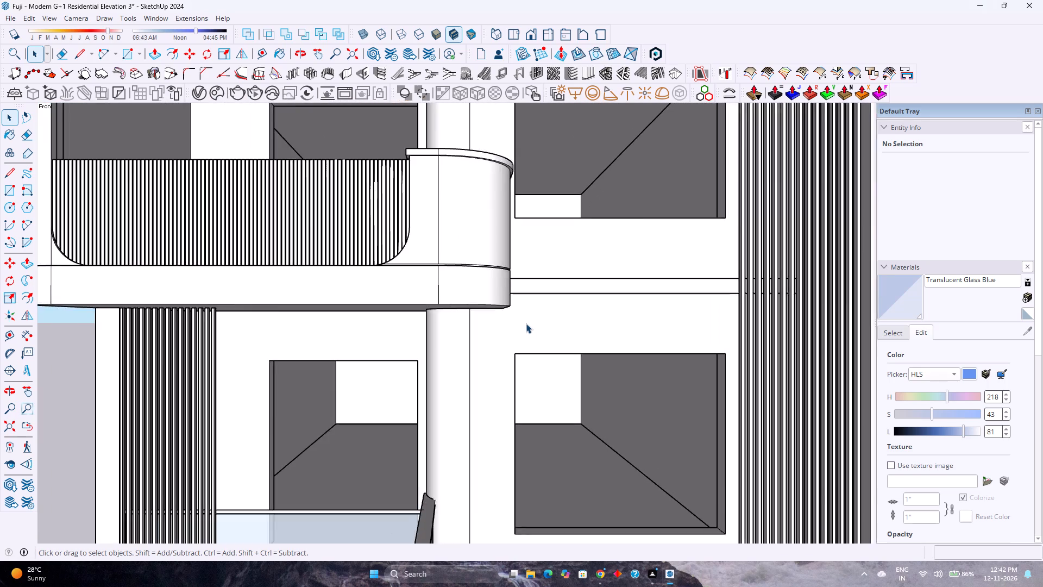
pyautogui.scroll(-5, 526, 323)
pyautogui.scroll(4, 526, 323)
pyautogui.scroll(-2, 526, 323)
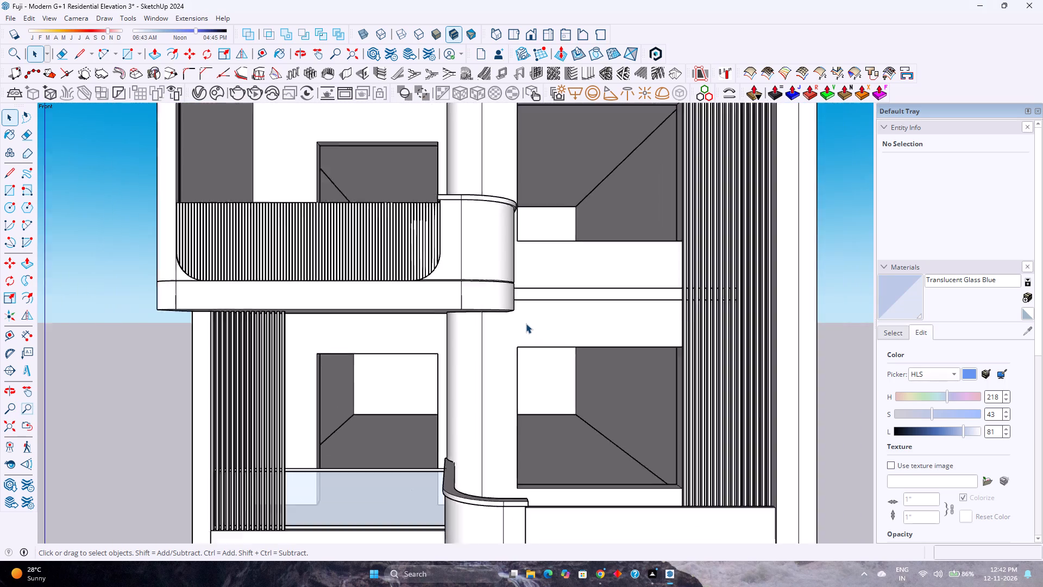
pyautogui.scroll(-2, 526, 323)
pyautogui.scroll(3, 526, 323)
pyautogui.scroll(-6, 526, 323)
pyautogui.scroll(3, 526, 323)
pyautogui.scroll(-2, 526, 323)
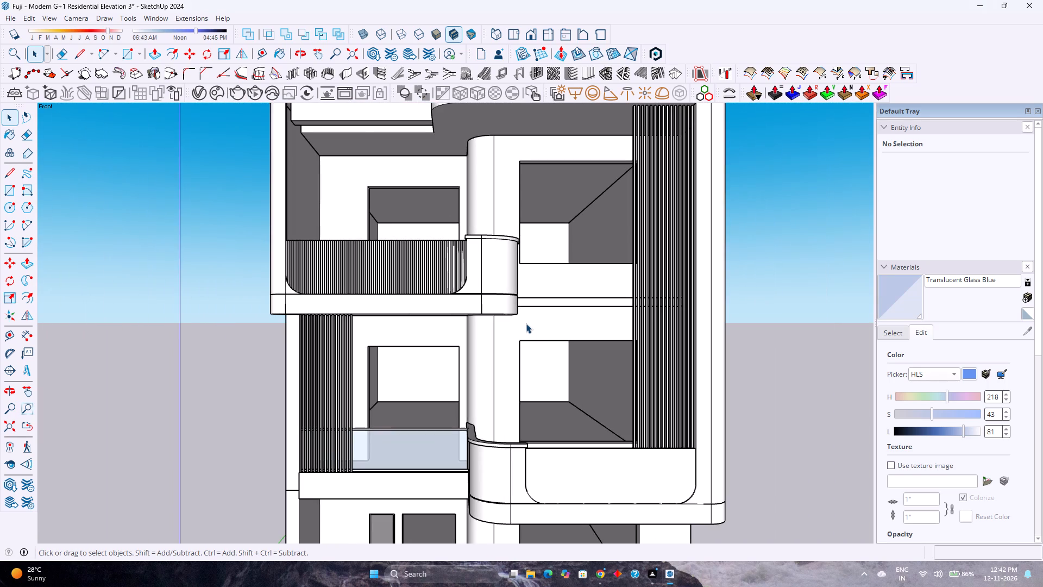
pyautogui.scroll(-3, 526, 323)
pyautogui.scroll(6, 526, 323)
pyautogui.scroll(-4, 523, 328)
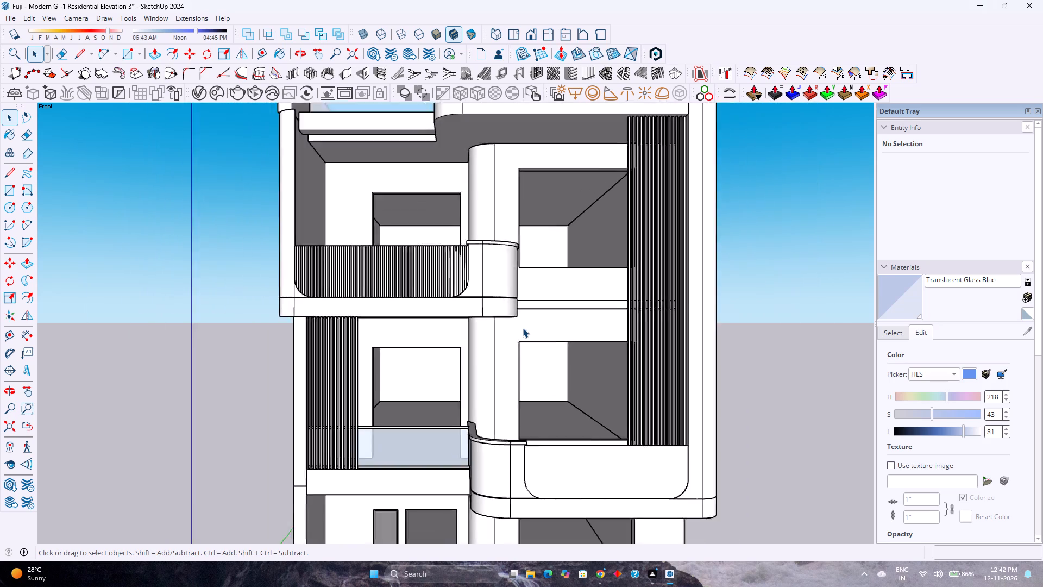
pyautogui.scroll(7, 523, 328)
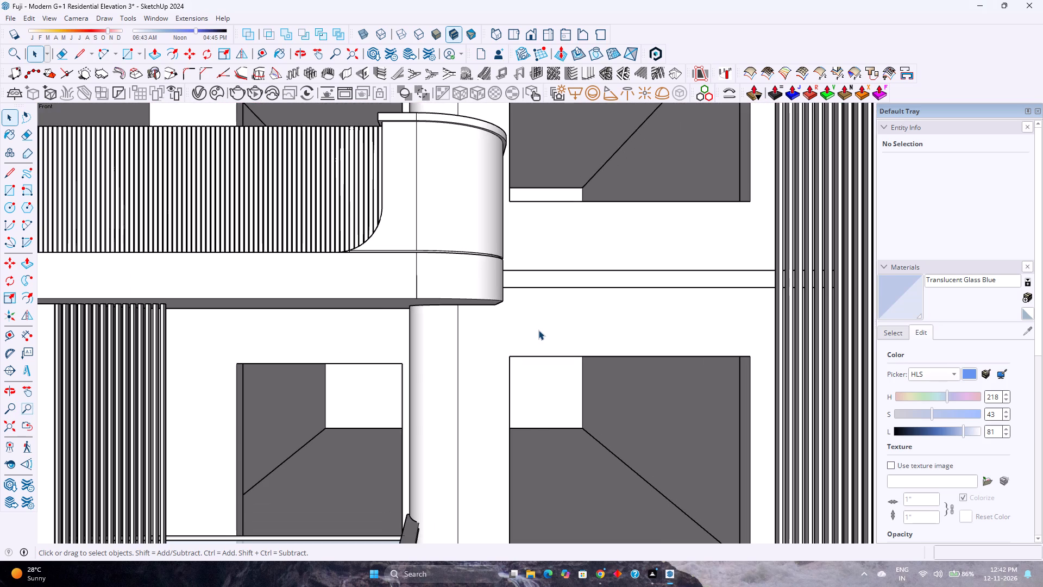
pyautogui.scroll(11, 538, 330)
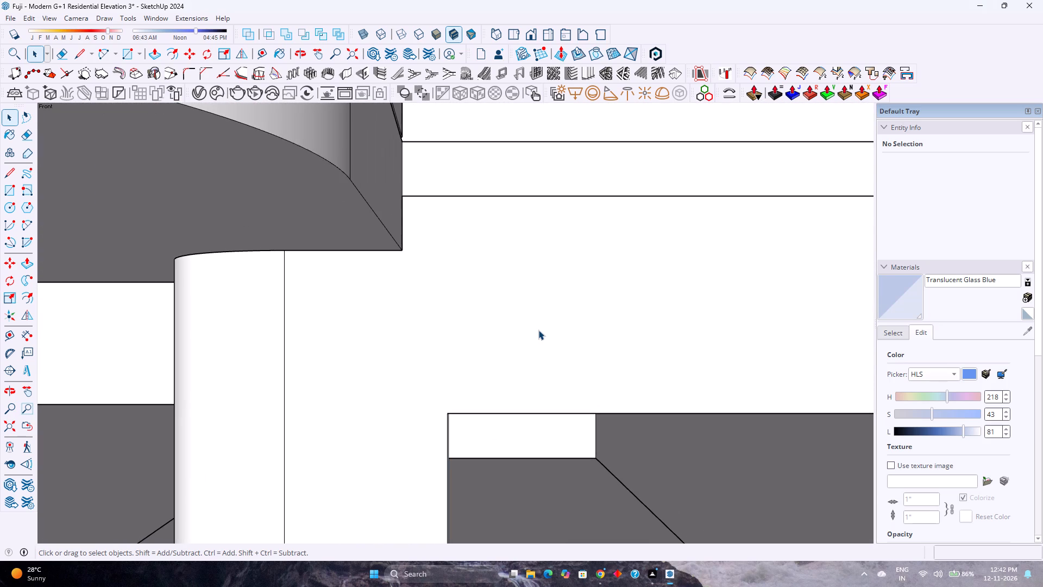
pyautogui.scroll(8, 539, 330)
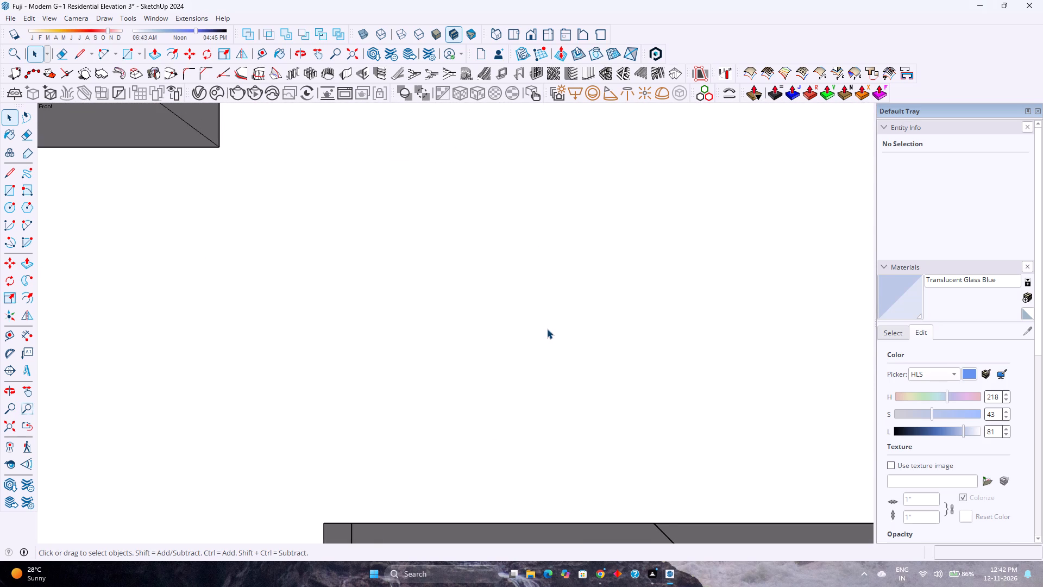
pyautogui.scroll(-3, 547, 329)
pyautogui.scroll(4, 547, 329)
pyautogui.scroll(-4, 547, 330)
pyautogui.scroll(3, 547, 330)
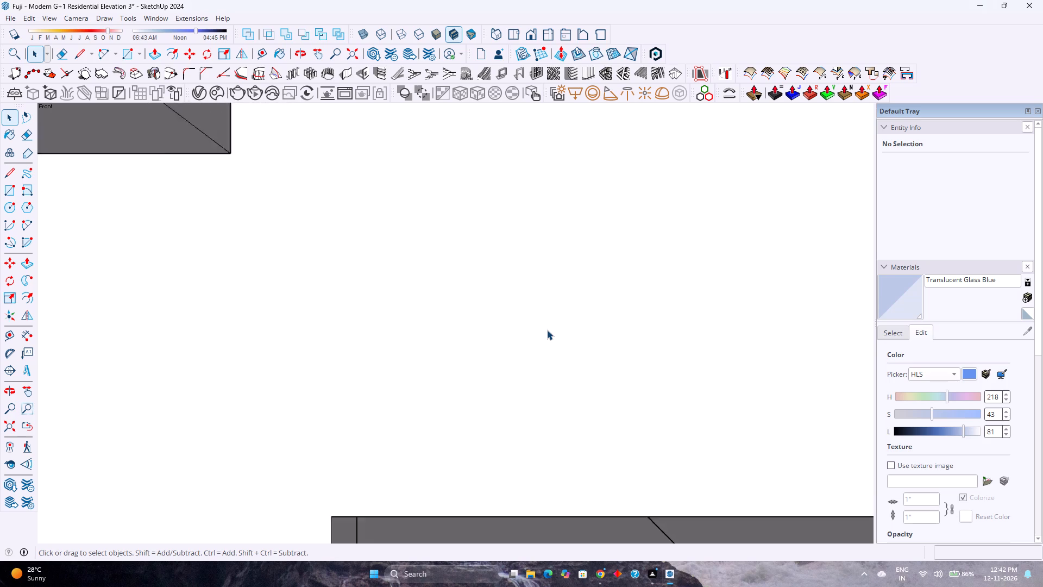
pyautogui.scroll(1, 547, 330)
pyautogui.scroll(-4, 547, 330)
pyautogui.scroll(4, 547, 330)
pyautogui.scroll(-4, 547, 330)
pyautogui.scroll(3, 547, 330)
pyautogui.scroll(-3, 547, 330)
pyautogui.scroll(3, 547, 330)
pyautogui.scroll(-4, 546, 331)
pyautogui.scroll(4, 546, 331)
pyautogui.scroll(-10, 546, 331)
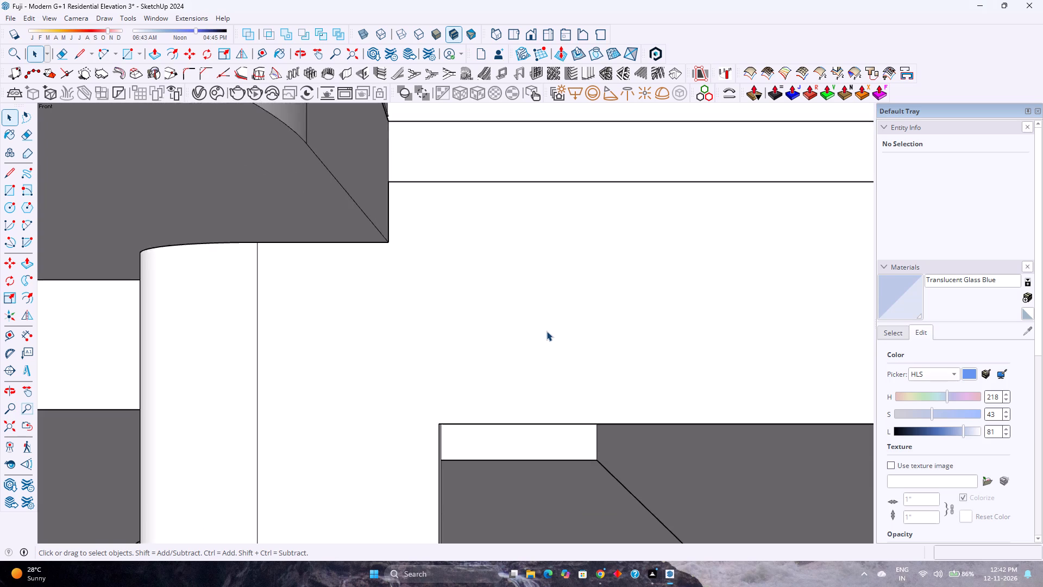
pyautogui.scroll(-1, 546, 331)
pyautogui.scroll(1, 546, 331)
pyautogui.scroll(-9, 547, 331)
# Examine the underside of the curved upper balcony and the overall massing of the building in perspective.
pyautogui.moveTo(545, 340); pyautogui.dragTo(545, 285, button='middle')
pyautogui.scroll(1, 545, 285)
pyautogui.scroll(-8, 546, 285)
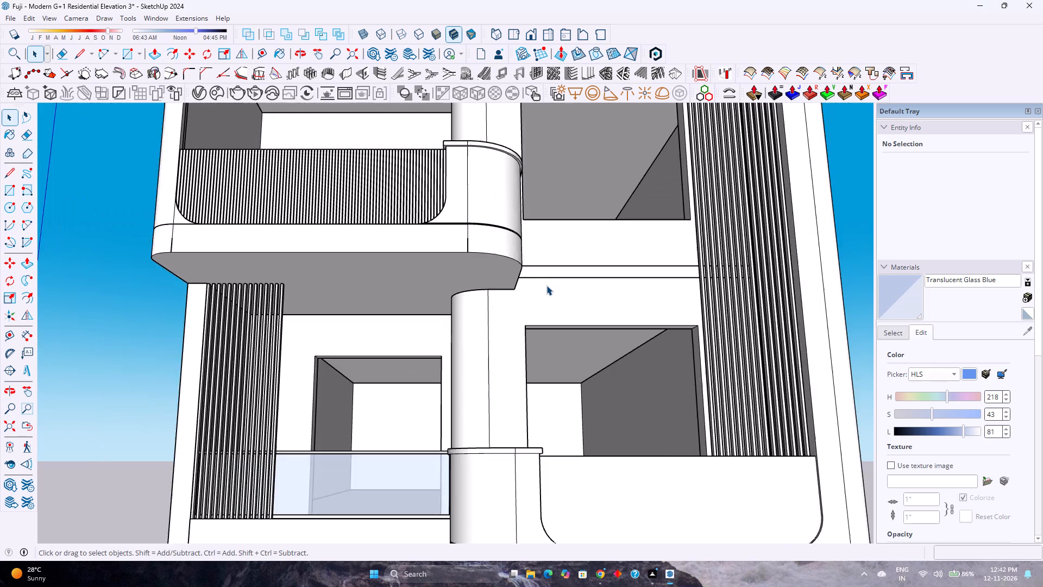
pyautogui.scroll(-7, 546, 285)
pyautogui.moveTo(569, 319); pyautogui.dragTo(548, 411, button='middle')
pyautogui.middleClick(548, 411)
pyautogui.scroll(-6, 521, 347)
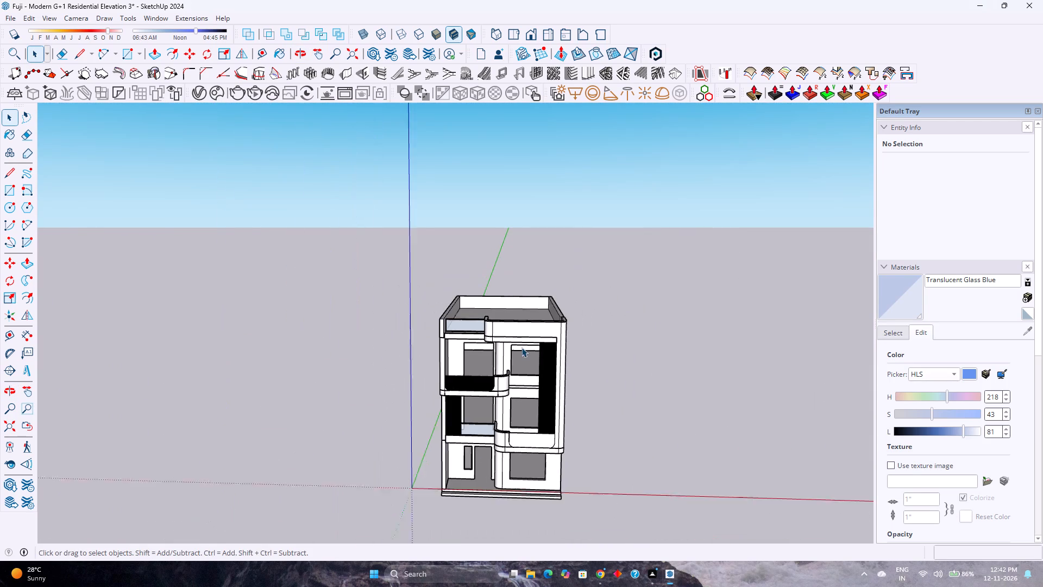
pyautogui.scroll(-2, 521, 347)
pyautogui.scroll(6, 521, 448)
pyautogui.moveTo(507, 446); pyautogui.dragTo(504, 439, button='middle')
pyautogui.middleClick(504, 439)
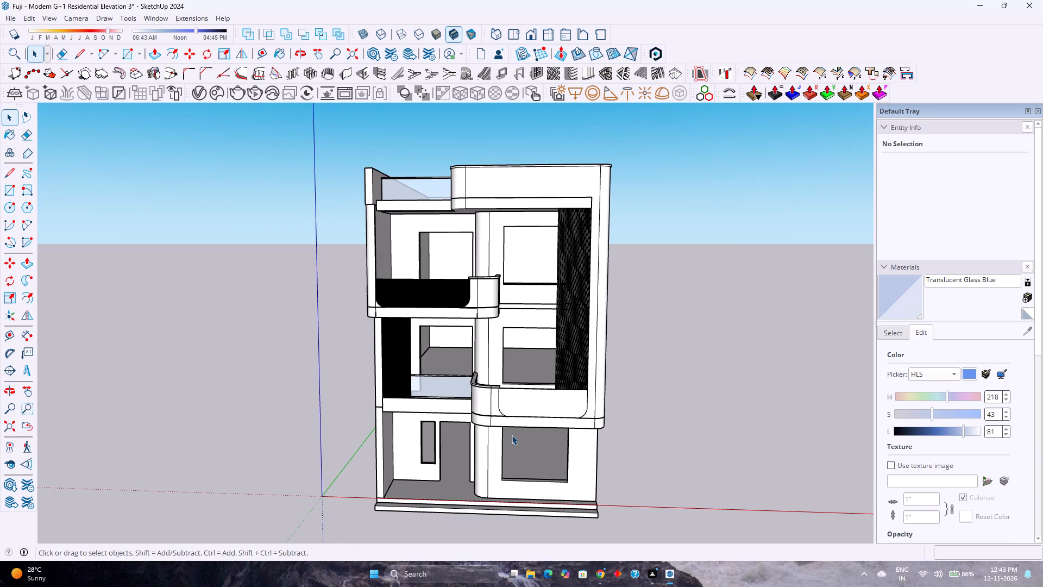
pyautogui.scroll(-2, 467, 399)
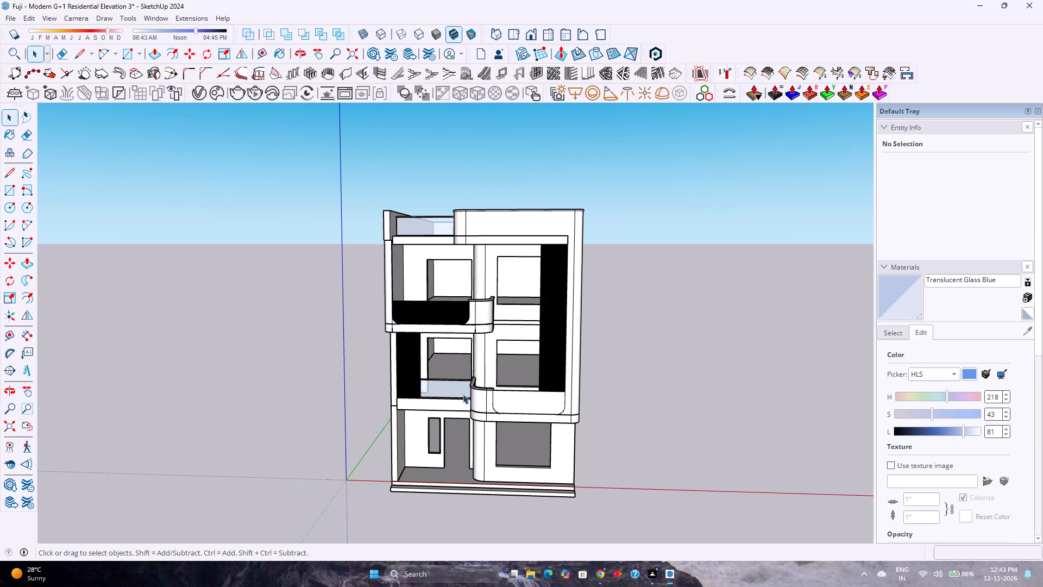
pyautogui.scroll(-3, 463, 394)
pyautogui.scroll(3, 463, 397)
pyautogui.scroll(-4, 463, 397)
pyautogui.scroll(3, 463, 397)
pyautogui.scroll(-4, 463, 397)
pyautogui.scroll(4, 463, 397)
pyautogui.scroll(-4, 463, 397)
pyautogui.scroll(4, 463, 397)
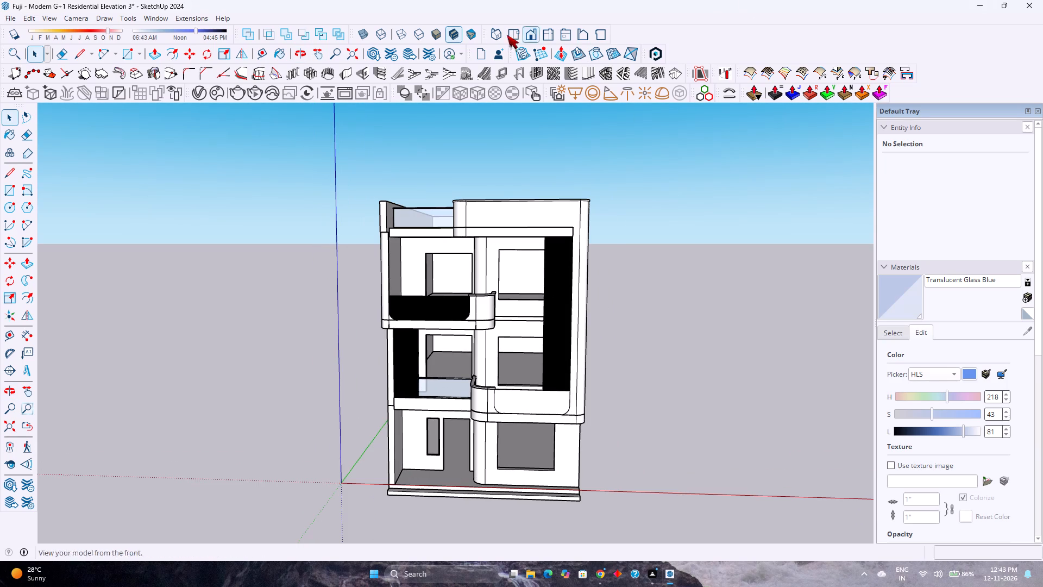
# Examine the full front elevation, including balconies, louvres and glass railings, in the standard front view.
pyautogui.click(525, 34)
pyautogui.scroll(4, 429, 267)
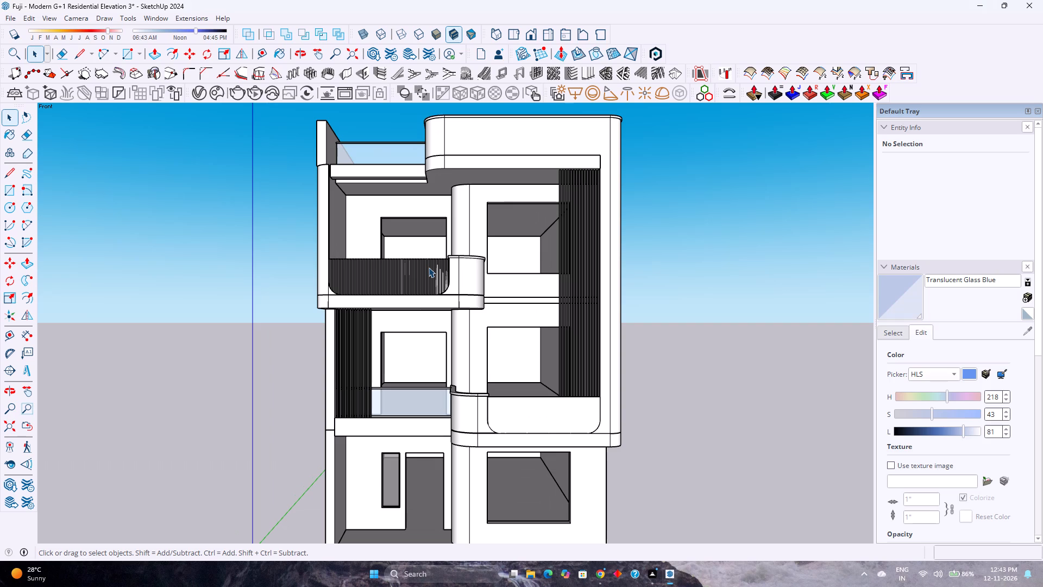
pyautogui.scroll(-3, 480, 317)
pyautogui.scroll(2, 480, 317)
pyautogui.scroll(-3, 480, 317)
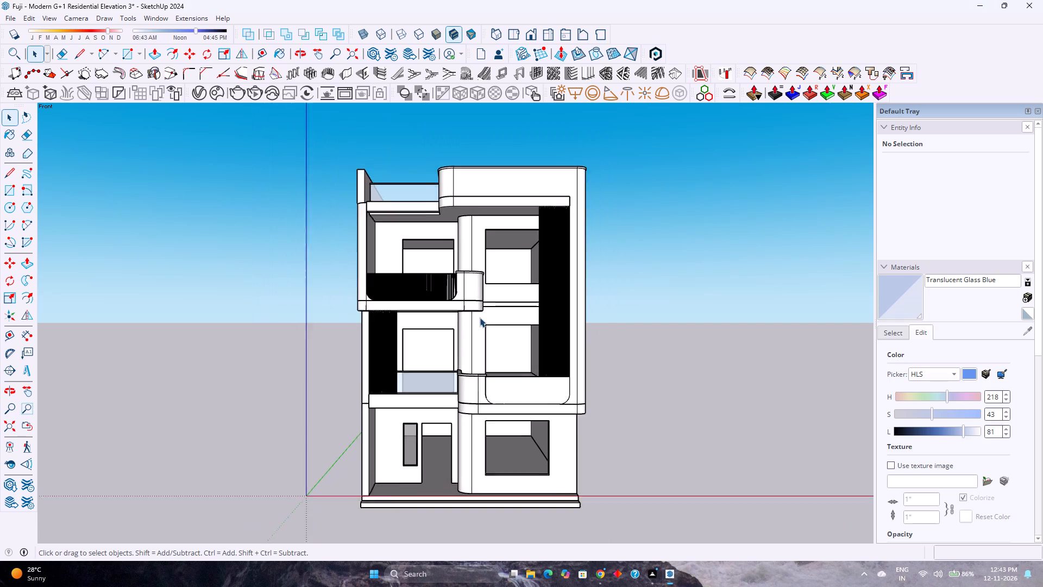
pyautogui.scroll(3, 491, 325)
pyautogui.scroll(-3, 489, 325)
pyautogui.scroll(2, 489, 325)
pyautogui.scroll(-2, 489, 325)
pyautogui.scroll(1, 505, 351)
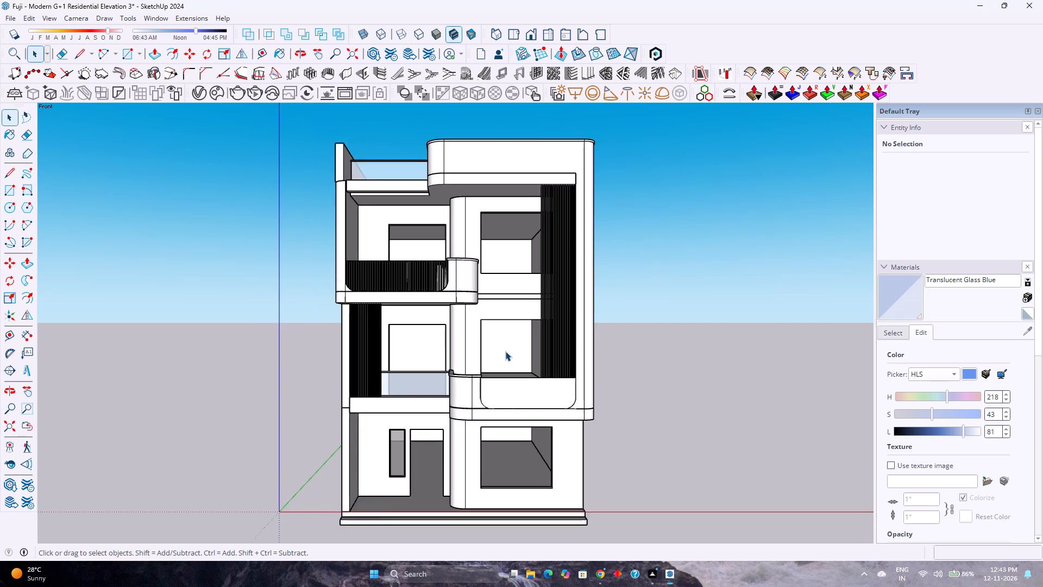
pyautogui.scroll(-3, 505, 351)
pyautogui.scroll(1, 505, 351)
pyautogui.scroll(-3, 505, 351)
pyautogui.scroll(3, 505, 351)
pyautogui.scroll(-2, 505, 351)
pyautogui.scroll(3, 505, 351)
pyautogui.scroll(-3, 505, 351)
pyautogui.scroll(3, 505, 351)
pyautogui.scroll(-2, 505, 351)
pyautogui.scroll(1, 505, 351)
pyautogui.scroll(-2, 505, 351)
pyautogui.scroll(2, 505, 351)
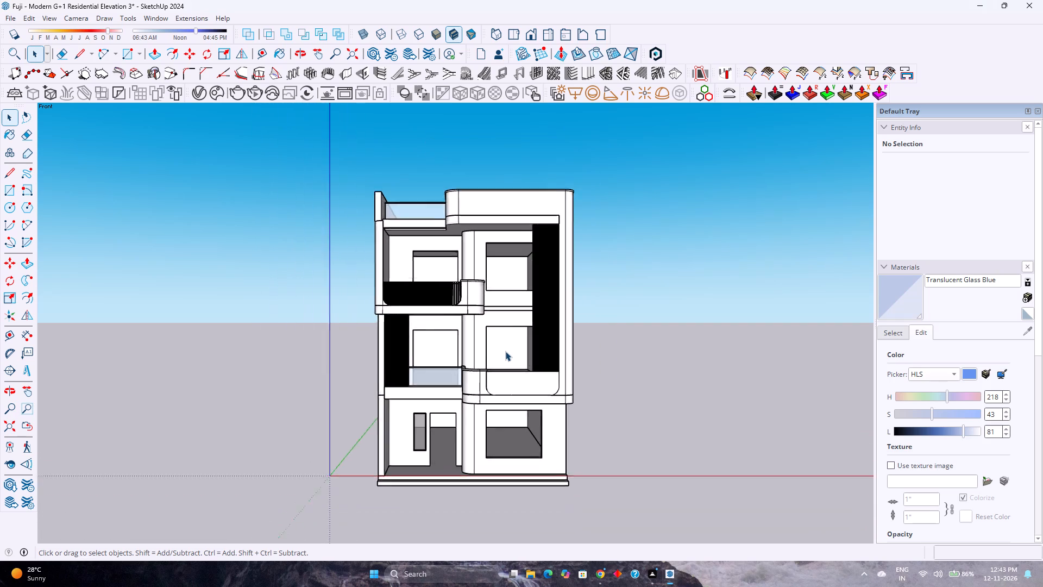
pyautogui.scroll(1, 505, 351)
pyautogui.scroll(-3, 505, 351)
pyautogui.scroll(2, 506, 351)
pyautogui.scroll(-3, 506, 351)
pyautogui.scroll(3, 506, 351)
pyautogui.scroll(-2, 506, 351)
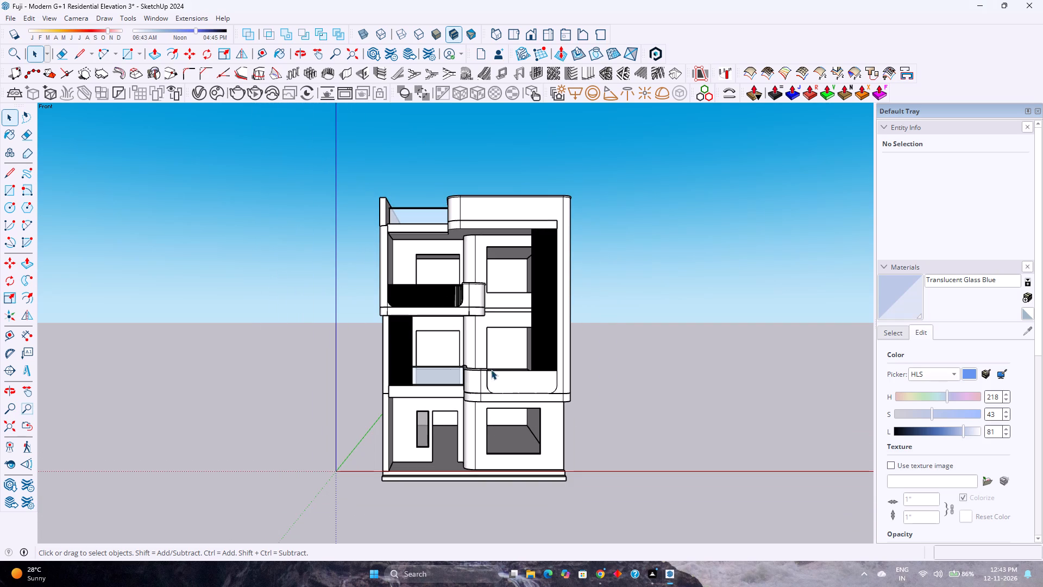
pyautogui.scroll(1, 493, 362)
pyautogui.scroll(-4, 491, 359)
pyautogui.scroll(3, 491, 360)
pyautogui.scroll(-2, 491, 361)
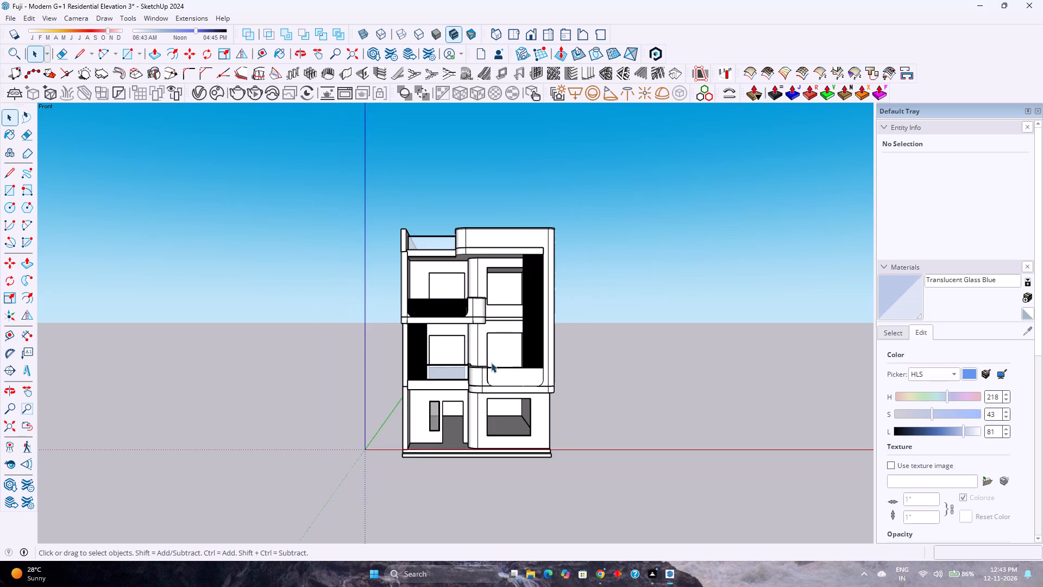
pyautogui.scroll(-1, 491, 363)
pyautogui.scroll(4, 491, 363)
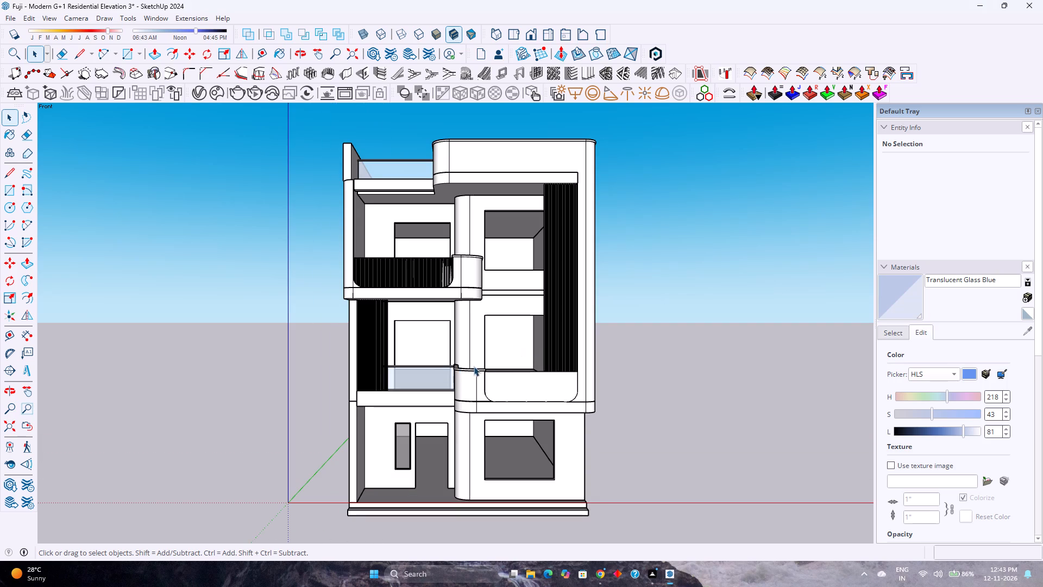
pyautogui.scroll(4, 474, 366)
pyautogui.scroll(-7, 475, 366)
# Examine the building's massing in perspective, from the long side wall around to the front balconies.
pyautogui.moveTo(499, 341); pyautogui.dragTo(344, 416, button='middle')
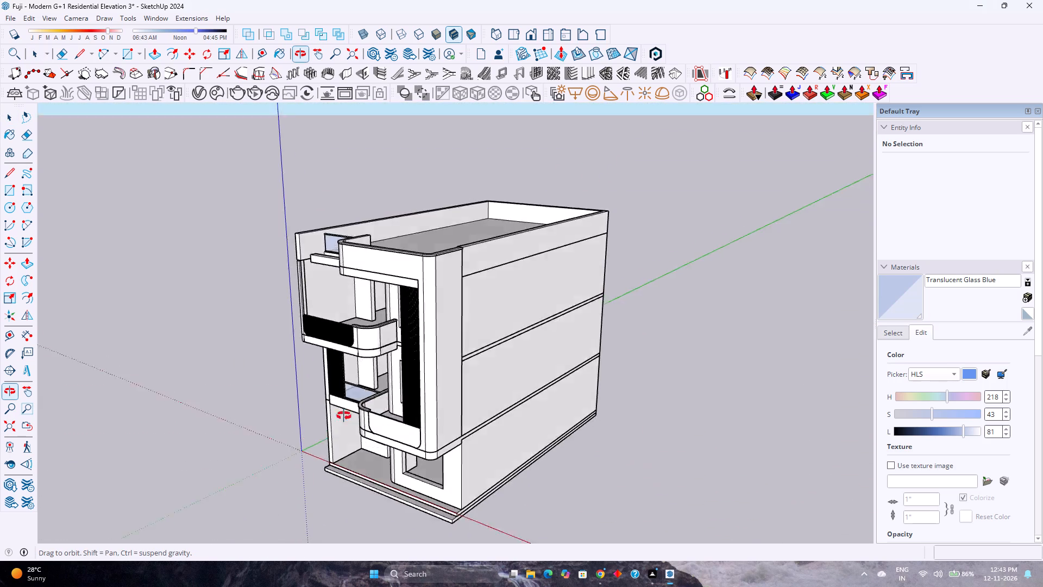
pyautogui.moveTo(344, 416); pyautogui.dragTo(295, 370, button='middle')
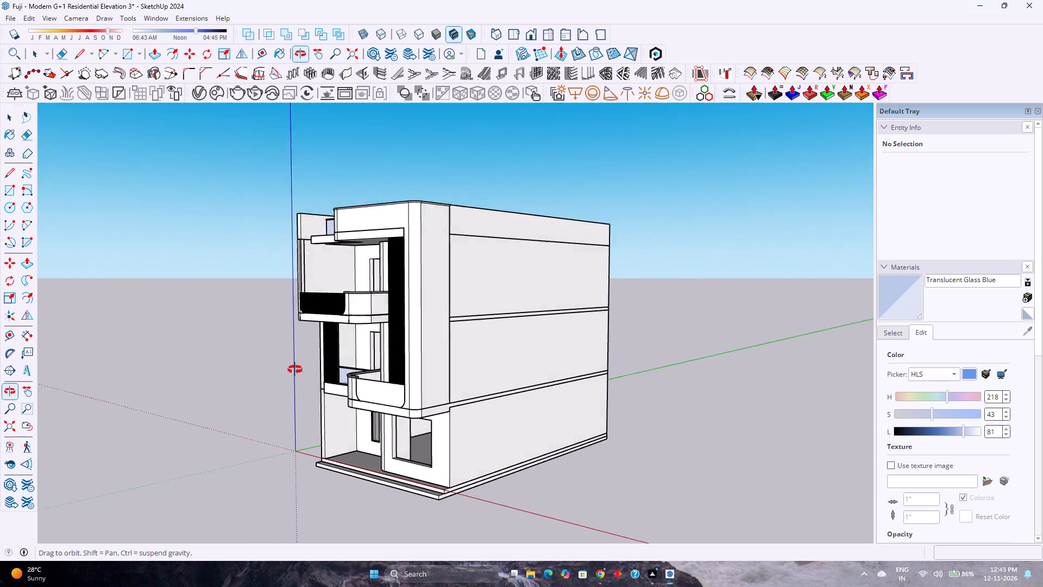
pyautogui.moveTo(295, 370); pyautogui.dragTo(221, 377, button='middle')
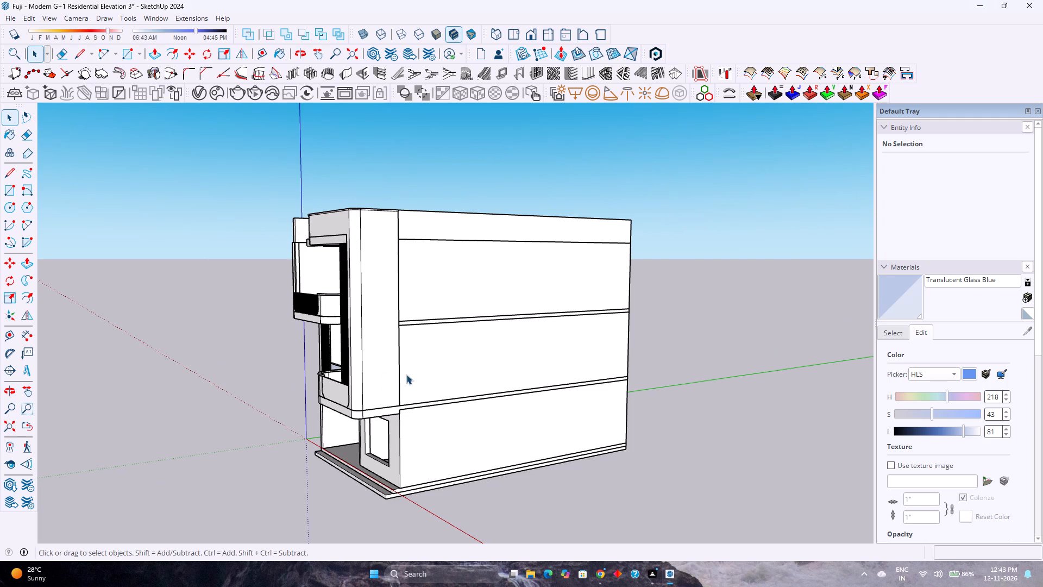
pyautogui.scroll(2, 406, 374)
pyautogui.scroll(-1, 406, 374)
pyautogui.moveTo(261, 404); pyautogui.dragTo(694, 403, button='middle')
pyautogui.scroll(4, 535, 365)
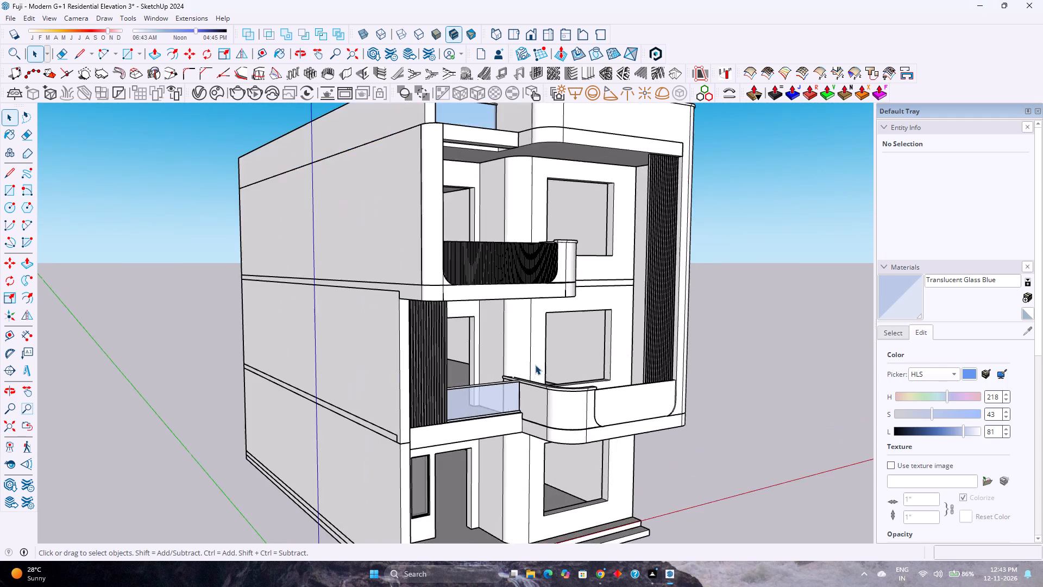
# Examine the vertical slats and rounded lower corners of the upper balcony railing up close.
pyautogui.scroll(-4, 535, 365)
pyautogui.scroll(14, 536, 316)
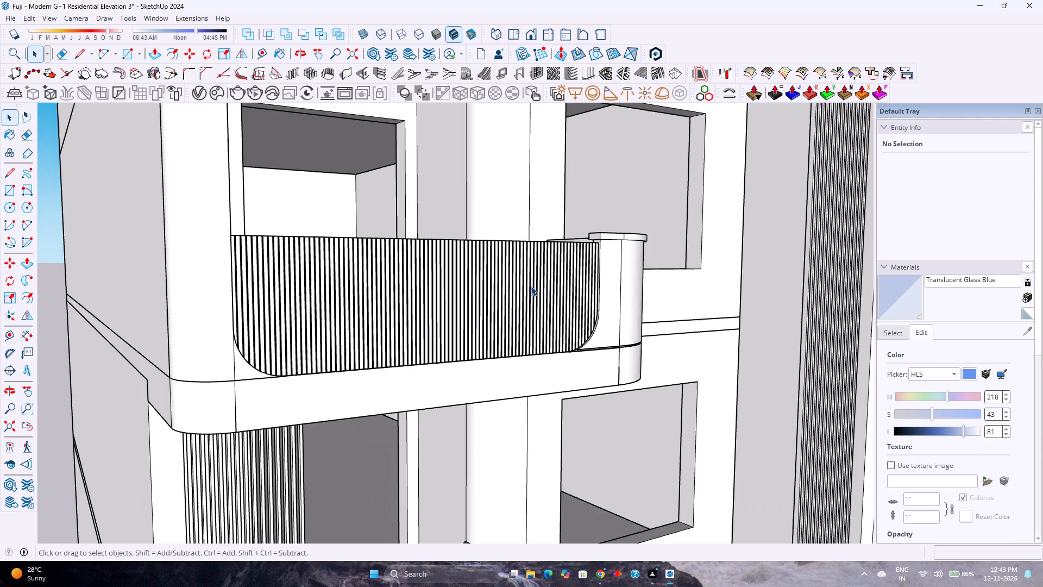
pyautogui.scroll(-4, 530, 286)
pyautogui.scroll(4, 530, 286)
pyautogui.moveTo(525, 293); pyautogui.dragTo(271, 462, button='middle')
pyautogui.scroll(3, 585, 316)
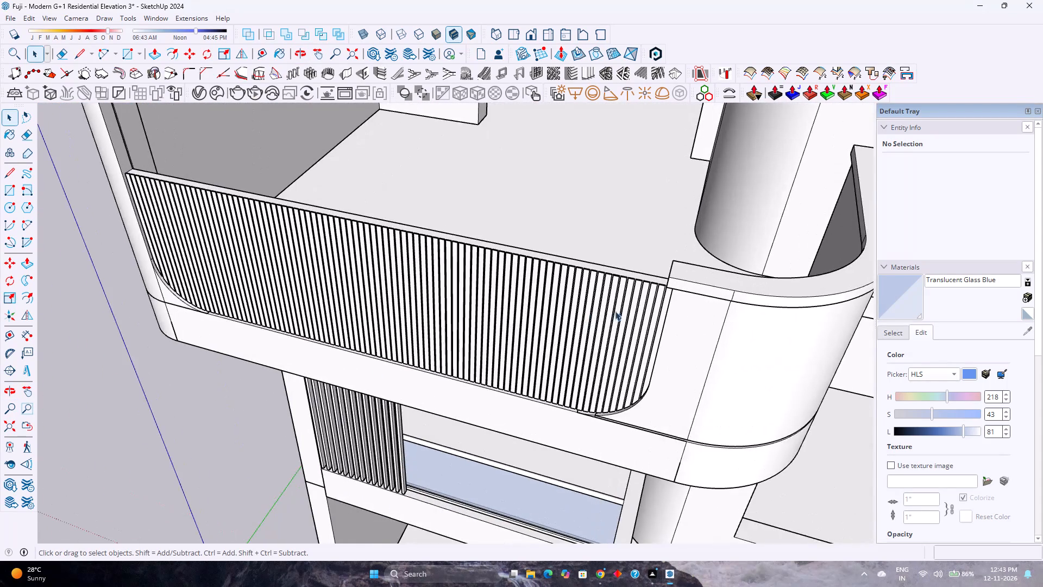
pyautogui.scroll(12, 615, 311)
pyautogui.scroll(-5, 665, 296)
pyautogui.scroll(4, 662, 298)
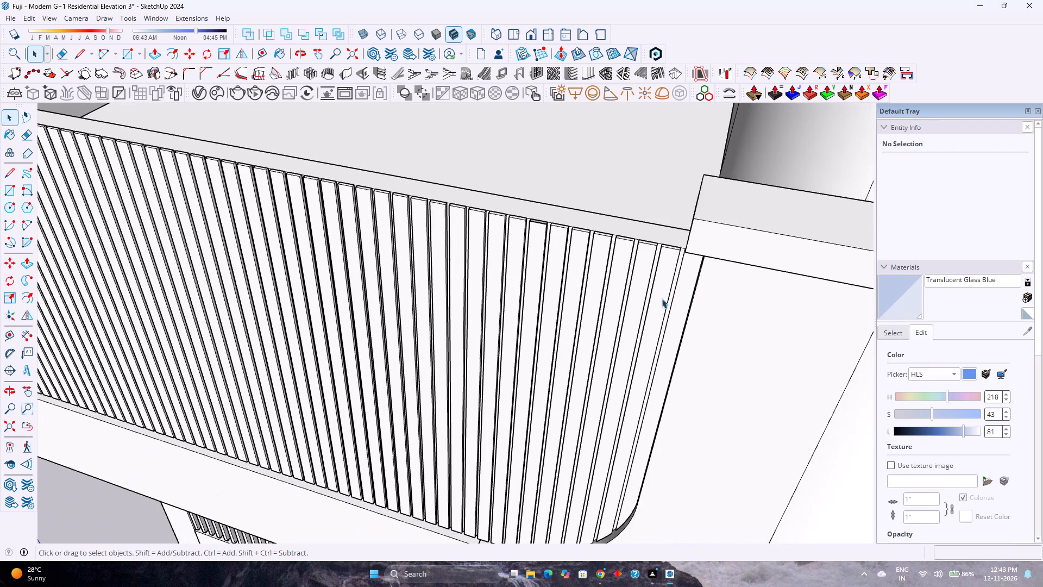
pyautogui.scroll(-3, 662, 298)
pyautogui.scroll(4, 662, 298)
pyautogui.scroll(-3, 649, 299)
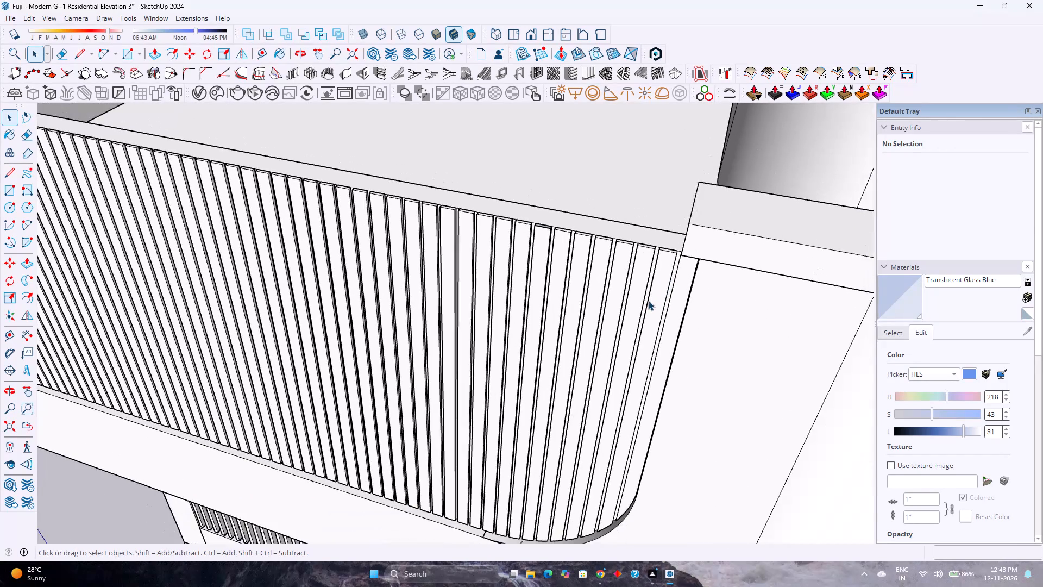
pyautogui.scroll(3, 648, 301)
pyautogui.scroll(-3, 646, 303)
pyautogui.scroll(3, 646, 303)
pyautogui.scroll(-3, 646, 303)
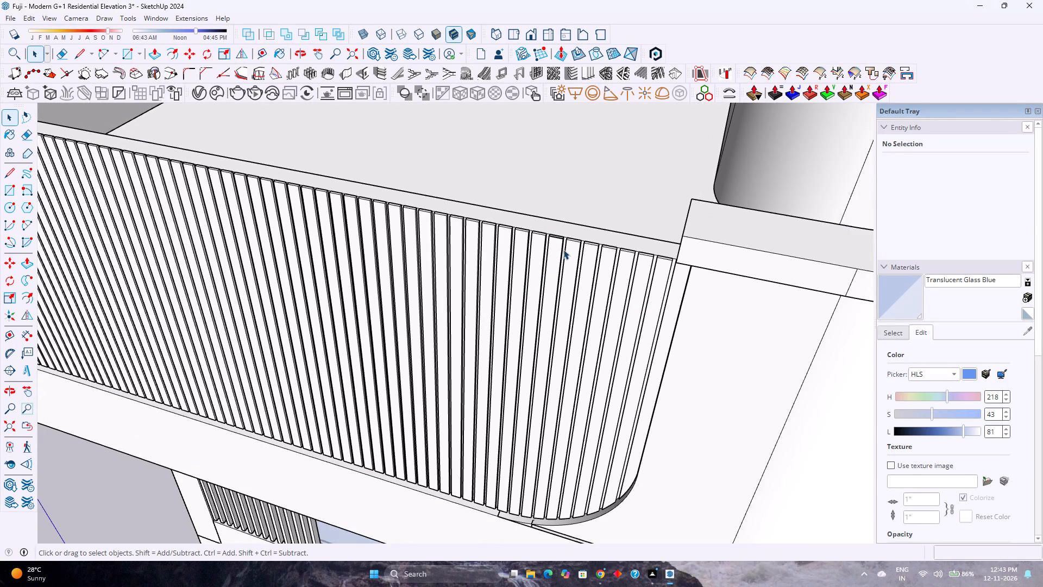
# Open the open-topped slat near the curved parapet for editing inside the upper balcony's louvre group.
pyautogui.doubleClick(558, 249)
pyautogui.scroll(4, 558, 249)
pyautogui.doubleClick(558, 249)
pyautogui.scroll(2, 558, 248)
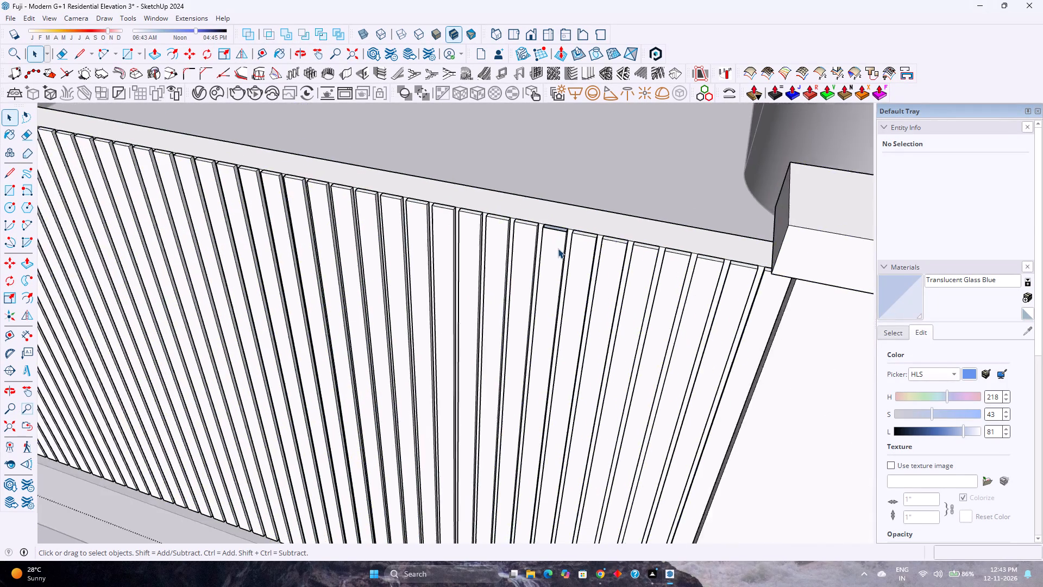
pyautogui.scroll(5, 558, 248)
pyautogui.doubleClick(559, 237)
pyautogui.scroll(6, 555, 233)
pyautogui.doubleClick(560, 224)
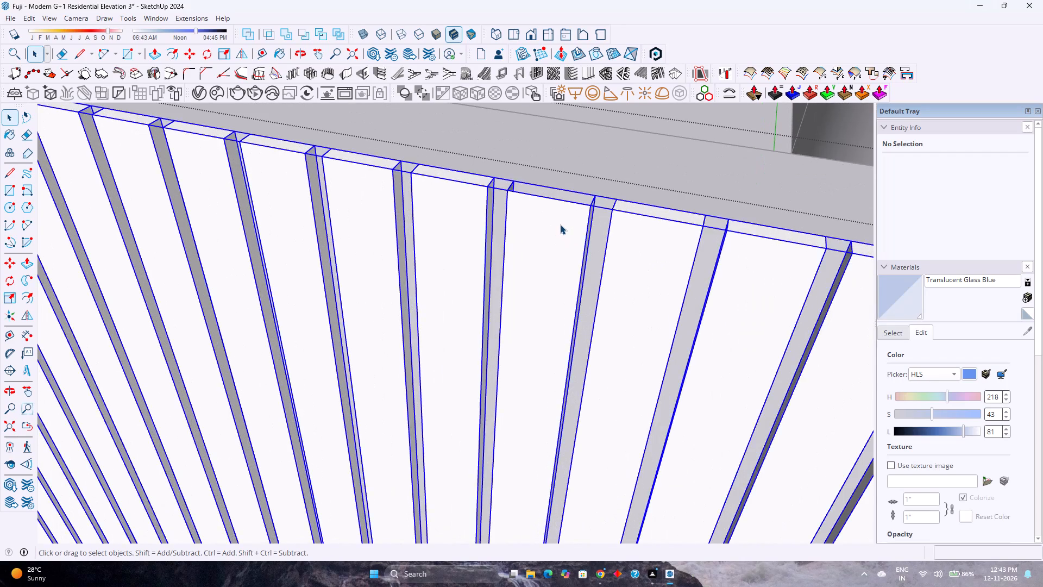
pyautogui.scroll(4, 560, 224)
pyautogui.doubleClick(560, 224)
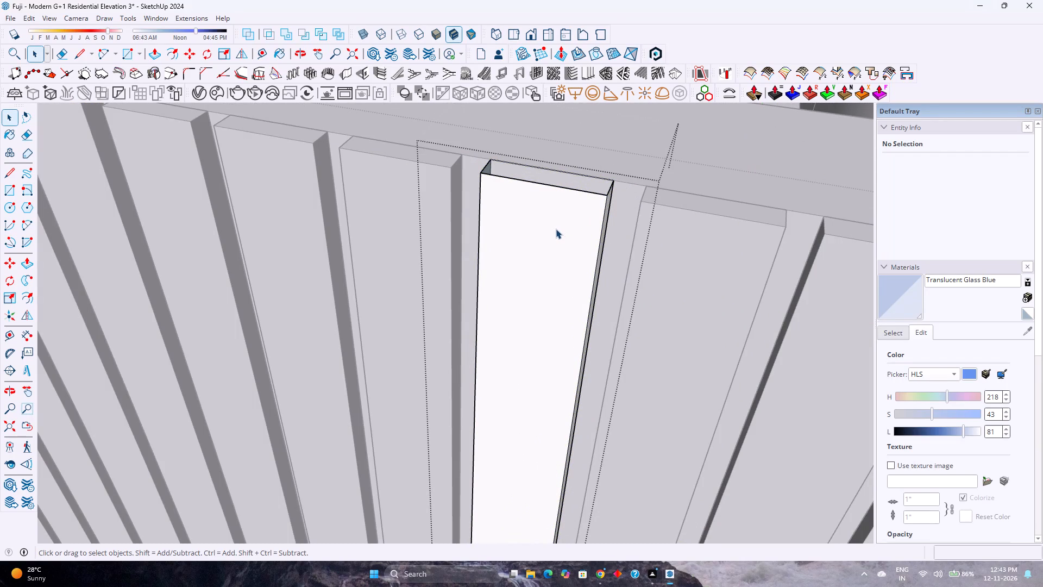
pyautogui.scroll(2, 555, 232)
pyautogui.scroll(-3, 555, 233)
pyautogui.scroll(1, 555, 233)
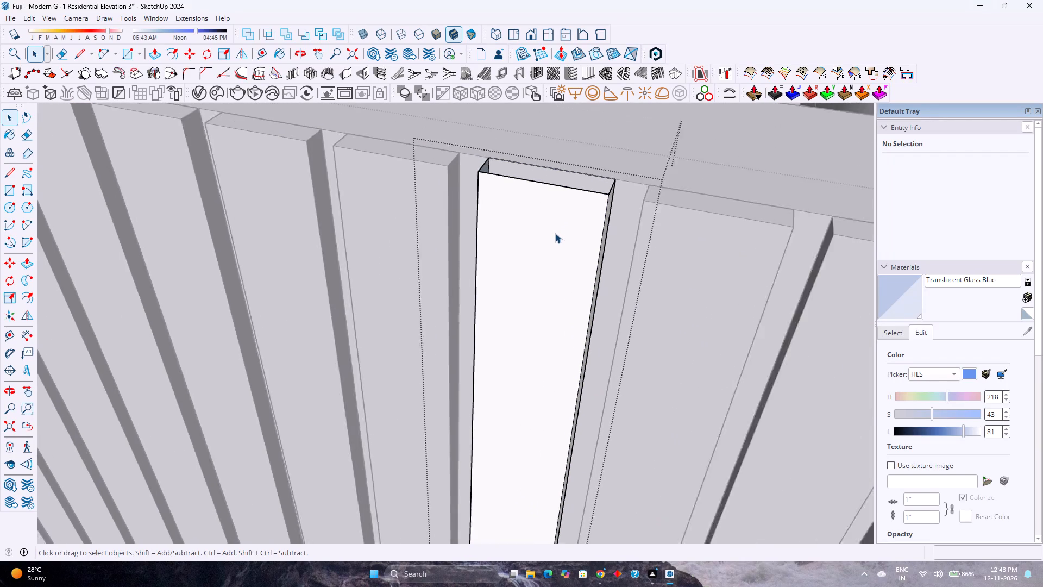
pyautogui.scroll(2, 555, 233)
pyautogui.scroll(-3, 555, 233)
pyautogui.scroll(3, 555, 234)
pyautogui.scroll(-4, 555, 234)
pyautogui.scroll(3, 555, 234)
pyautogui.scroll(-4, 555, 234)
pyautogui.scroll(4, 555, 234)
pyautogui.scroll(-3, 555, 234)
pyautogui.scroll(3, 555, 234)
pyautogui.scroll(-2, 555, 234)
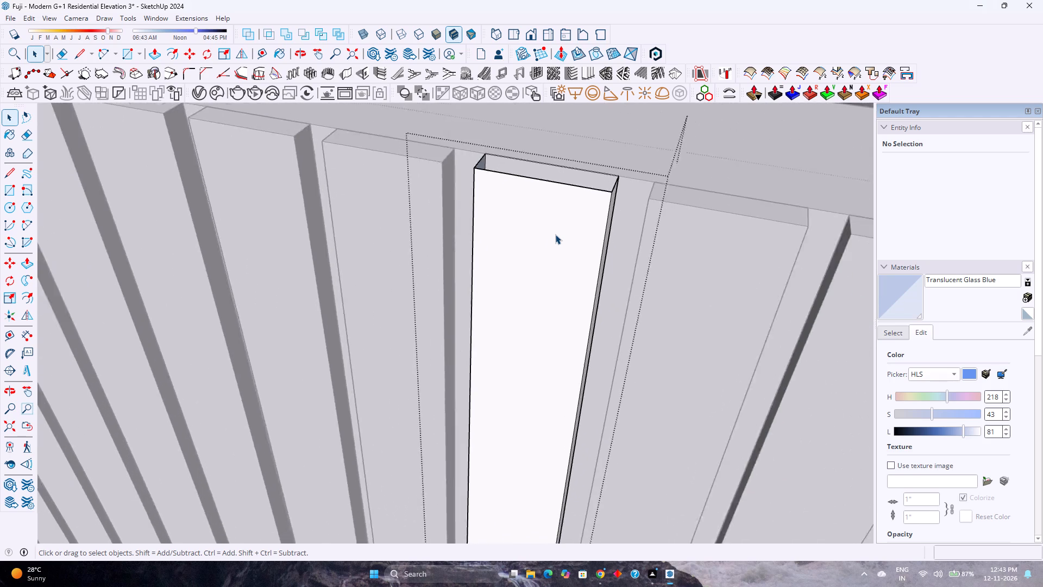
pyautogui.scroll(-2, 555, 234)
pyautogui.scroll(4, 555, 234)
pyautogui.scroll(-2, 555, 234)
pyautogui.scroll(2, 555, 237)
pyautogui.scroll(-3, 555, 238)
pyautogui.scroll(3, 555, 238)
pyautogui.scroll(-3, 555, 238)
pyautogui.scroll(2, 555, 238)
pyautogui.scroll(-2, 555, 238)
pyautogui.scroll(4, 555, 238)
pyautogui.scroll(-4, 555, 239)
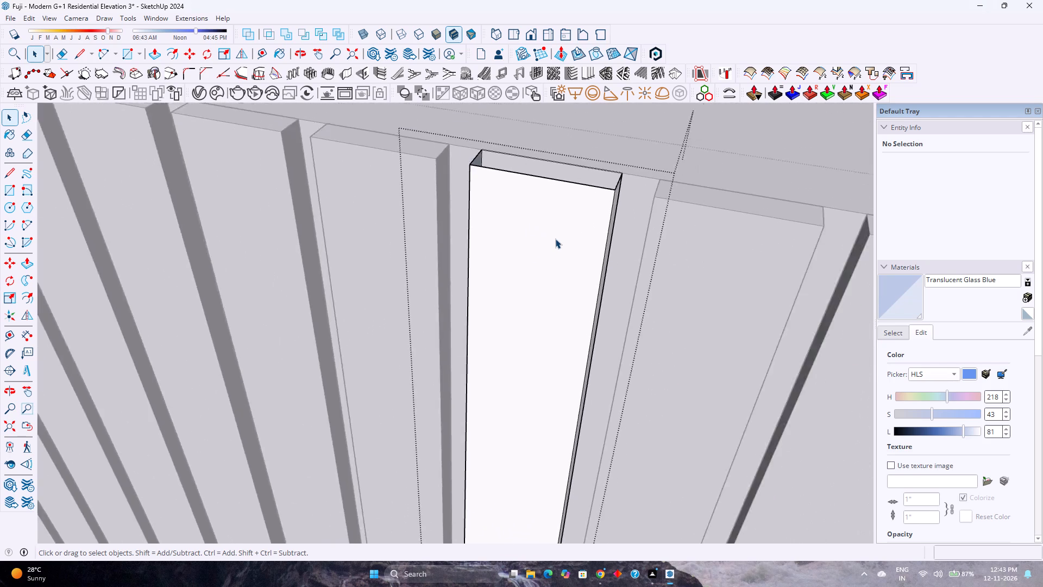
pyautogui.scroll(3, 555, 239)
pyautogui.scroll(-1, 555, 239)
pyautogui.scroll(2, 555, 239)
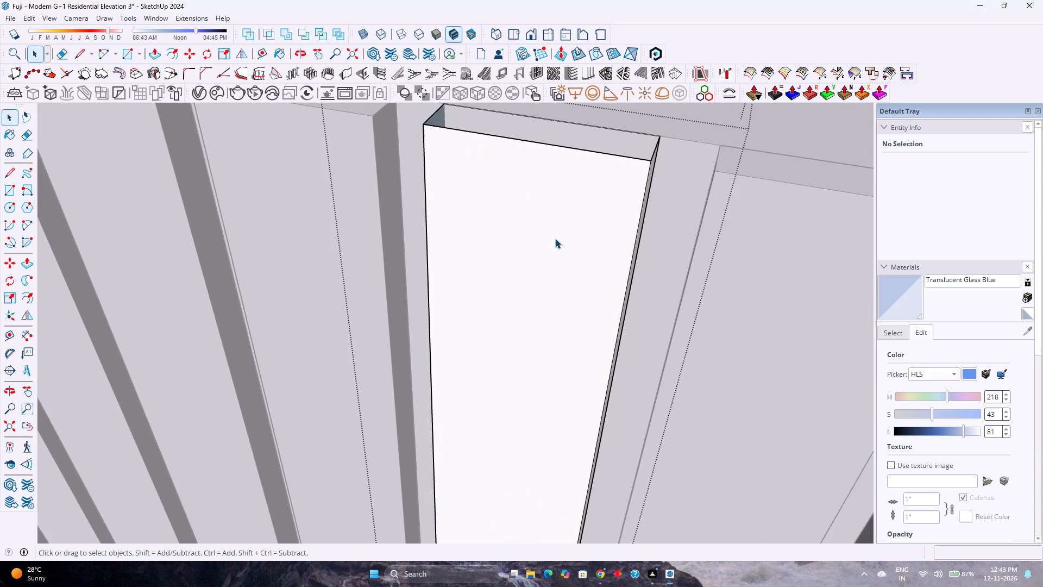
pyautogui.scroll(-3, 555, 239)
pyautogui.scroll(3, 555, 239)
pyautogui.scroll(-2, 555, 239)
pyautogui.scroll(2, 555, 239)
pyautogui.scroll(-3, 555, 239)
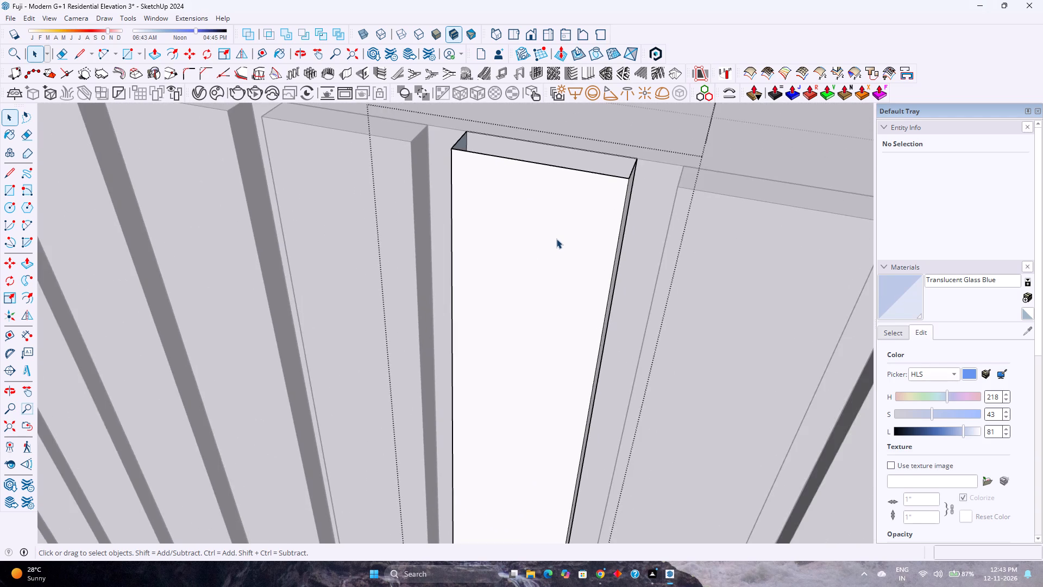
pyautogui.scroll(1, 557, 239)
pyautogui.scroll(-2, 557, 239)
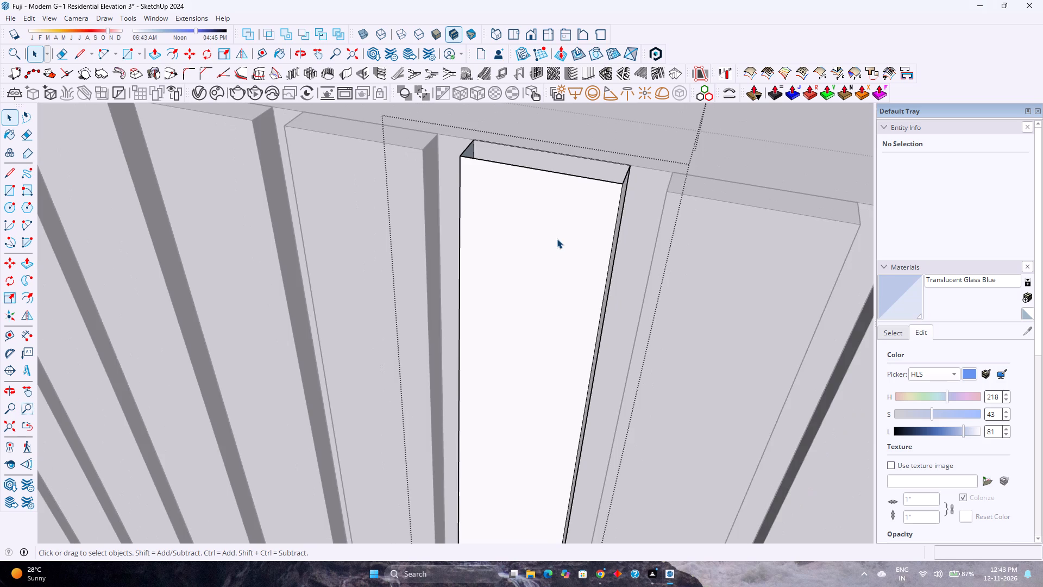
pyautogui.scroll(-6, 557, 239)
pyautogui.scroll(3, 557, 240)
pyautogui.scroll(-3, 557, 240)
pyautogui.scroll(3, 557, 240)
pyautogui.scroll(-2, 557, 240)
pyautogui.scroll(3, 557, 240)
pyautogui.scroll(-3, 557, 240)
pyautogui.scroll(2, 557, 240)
# Close the slat's open top by drawing a 1" line along its back top edge, and exit the slat.
pyautogui.click(557, 240)
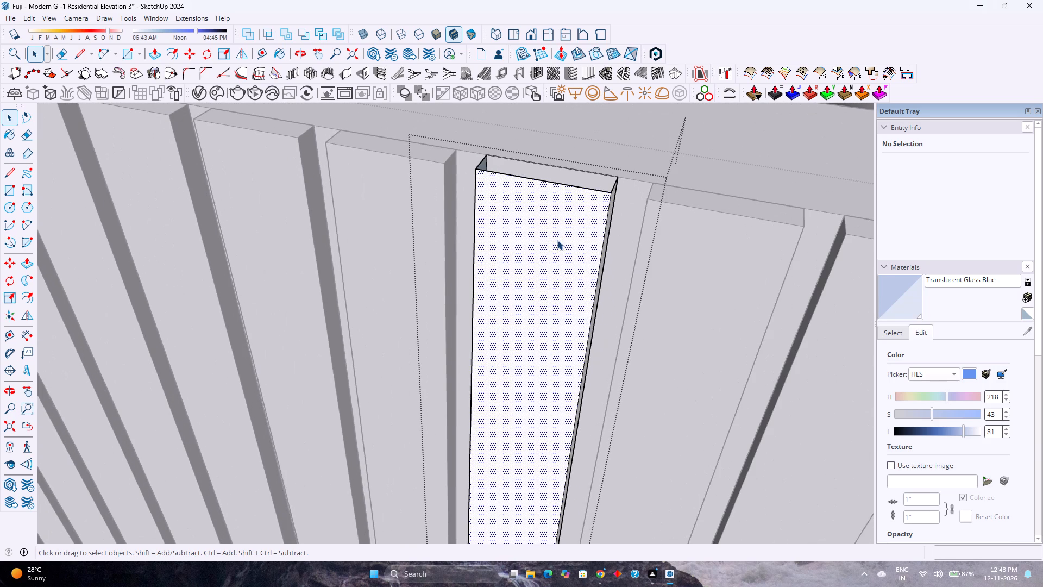
pyautogui.moveTo(543, 225); pyautogui.dragTo(527, 310, button='middle')
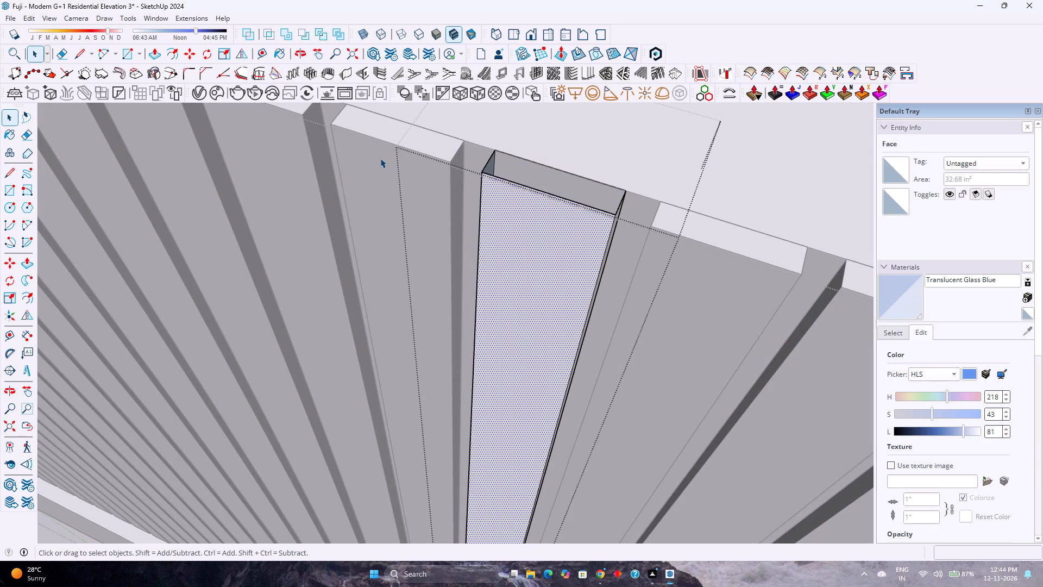
pyautogui.scroll(-3, 380, 158)
pyautogui.scroll(3, 380, 158)
pyautogui.scroll(-3, 380, 158)
pyautogui.scroll(3, 380, 158)
pyautogui.scroll(-3, 380, 158)
pyautogui.scroll(2, 380, 158)
pyautogui.scroll(-3, 380, 158)
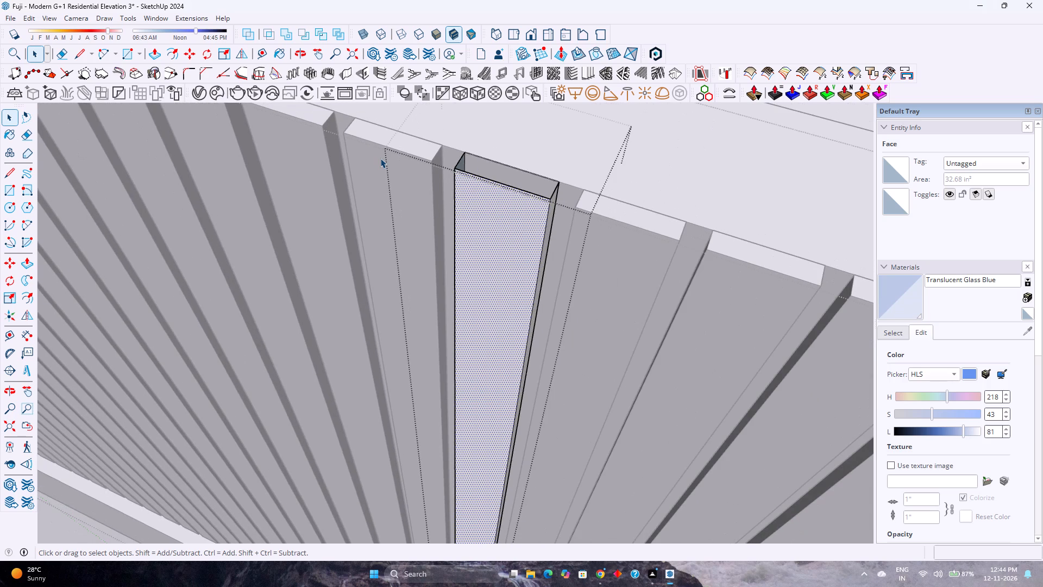
pyautogui.scroll(-1, 117, 93)
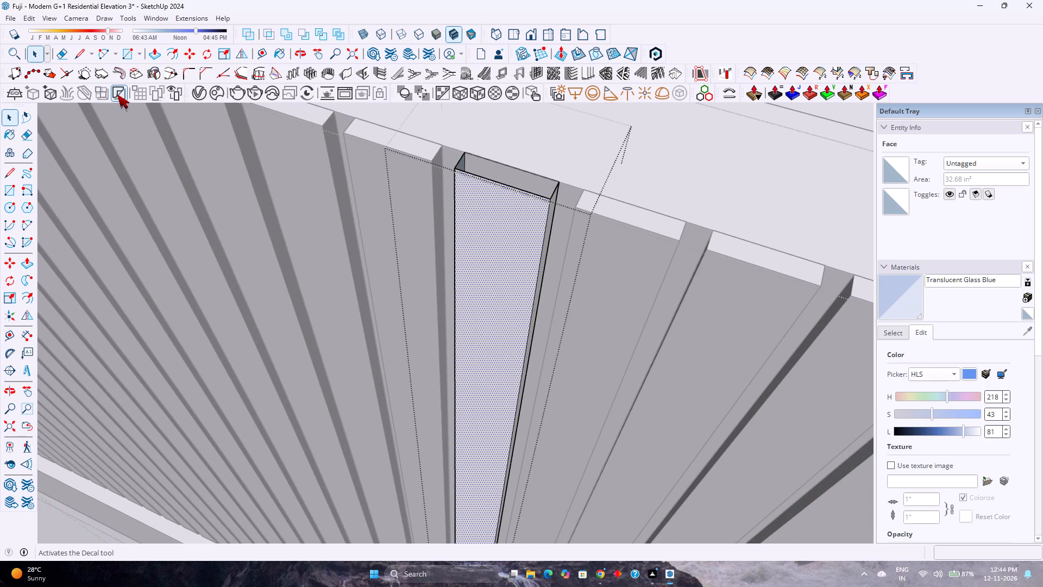
pyautogui.scroll(-2, 117, 95)
pyautogui.scroll(1, 120, 99)
pyautogui.scroll(-3, 120, 100)
pyautogui.scroll(3, 120, 100)
pyautogui.scroll(-4, 120, 100)
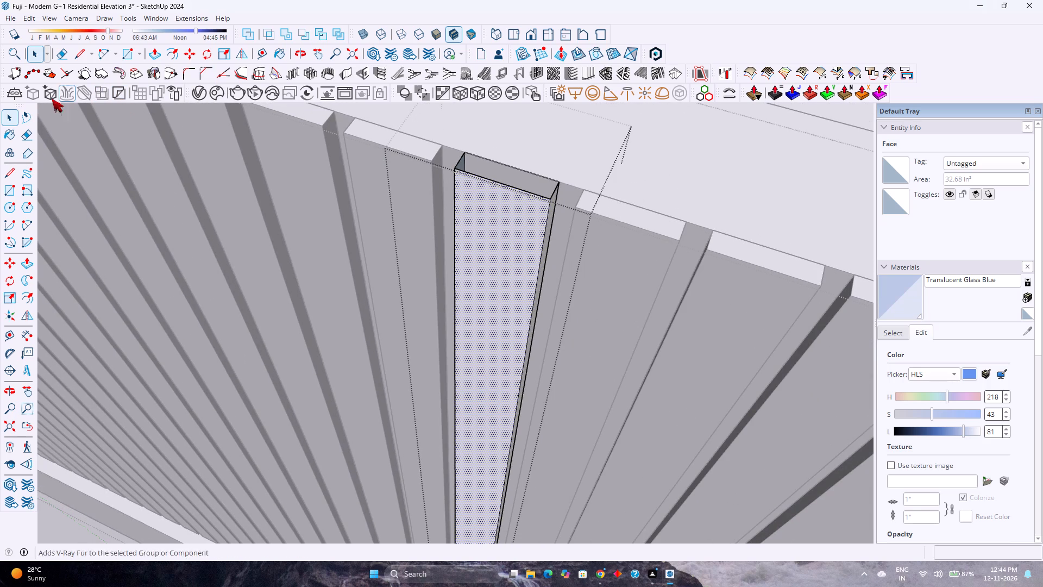
pyautogui.click(5, 173)
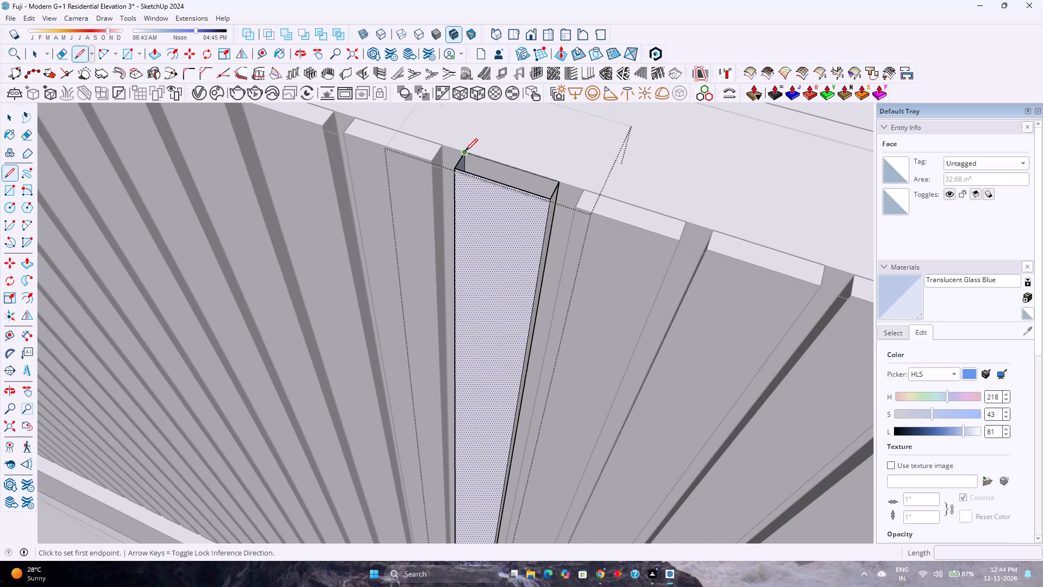
pyautogui.click(465, 151)
pyautogui.click(556, 178)
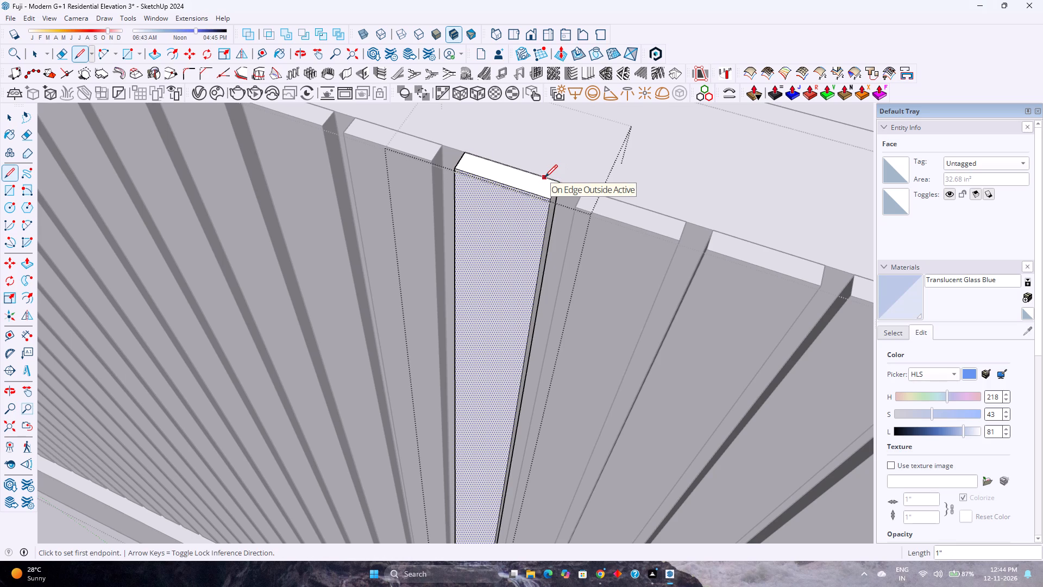
pyautogui.press('space')
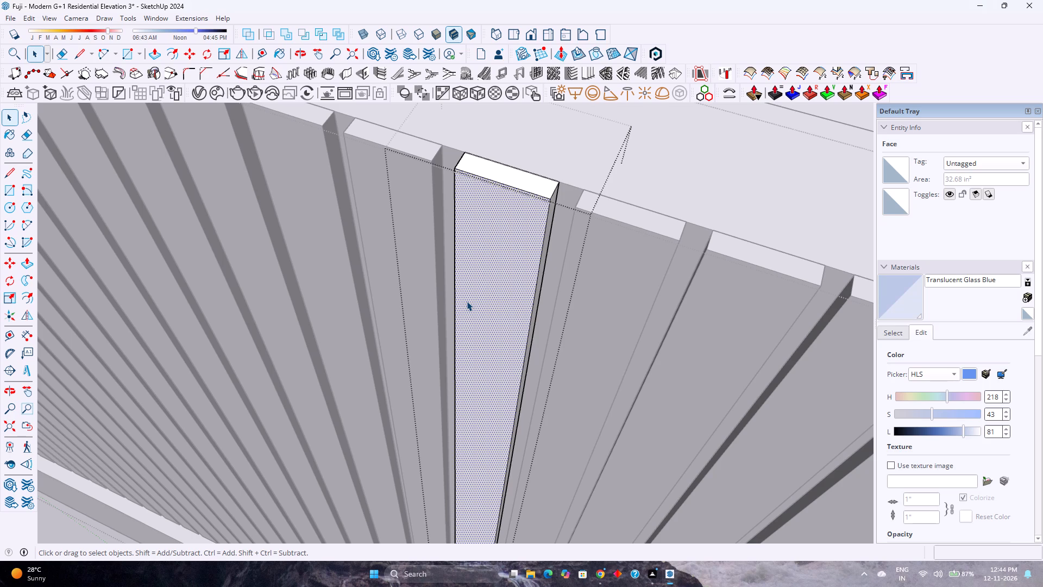
pyautogui.scroll(-7, 468, 299)
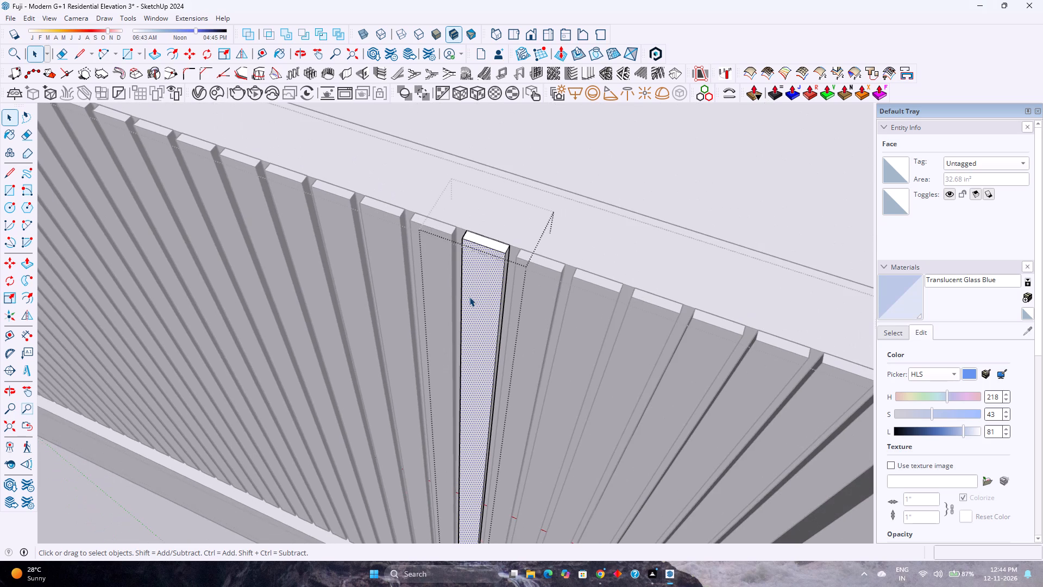
pyautogui.scroll(3, 469, 297)
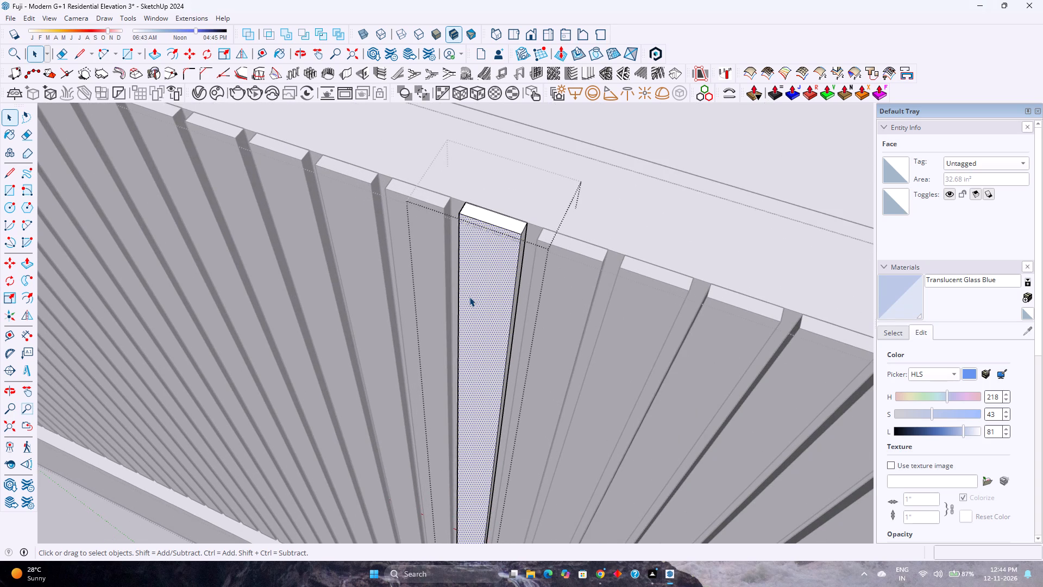
pyautogui.scroll(-9, 469, 297)
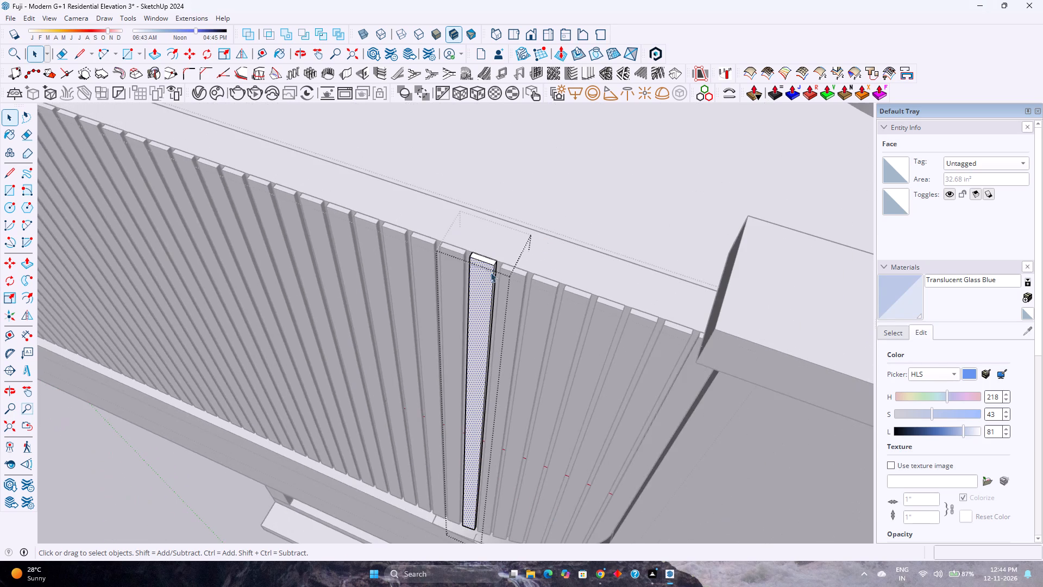
pyautogui.click(566, 226)
# Close the open-topped slat near the side-wall end of the upper balcony louvre by drawing a line along its back top edge, and exit it.
pyautogui.scroll(-13, 566, 226)
pyautogui.scroll(3, 352, 154)
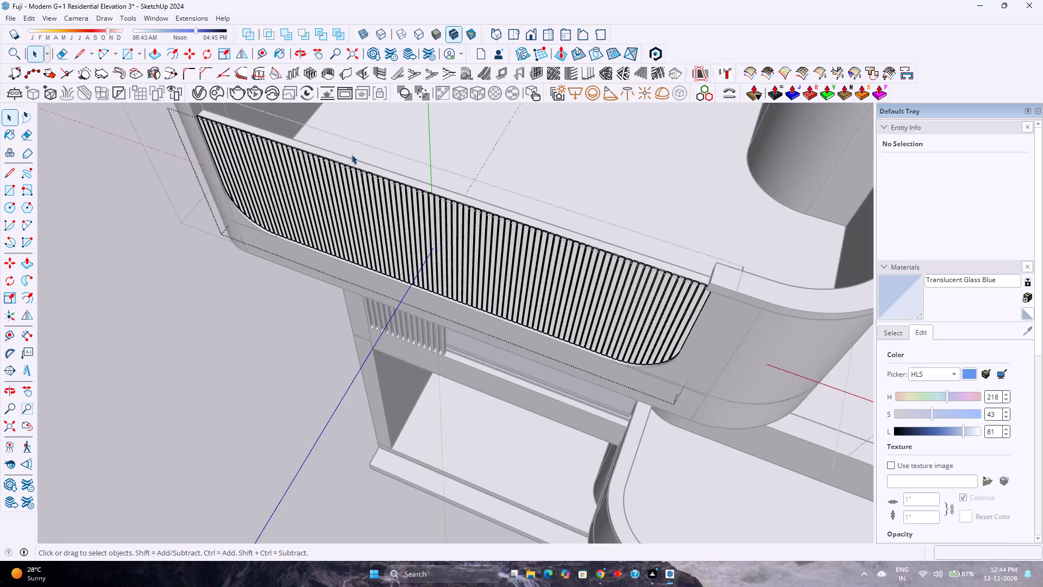
pyautogui.scroll(3, 326, 162)
pyautogui.scroll(4, 281, 154)
pyautogui.scroll(-3, 248, 134)
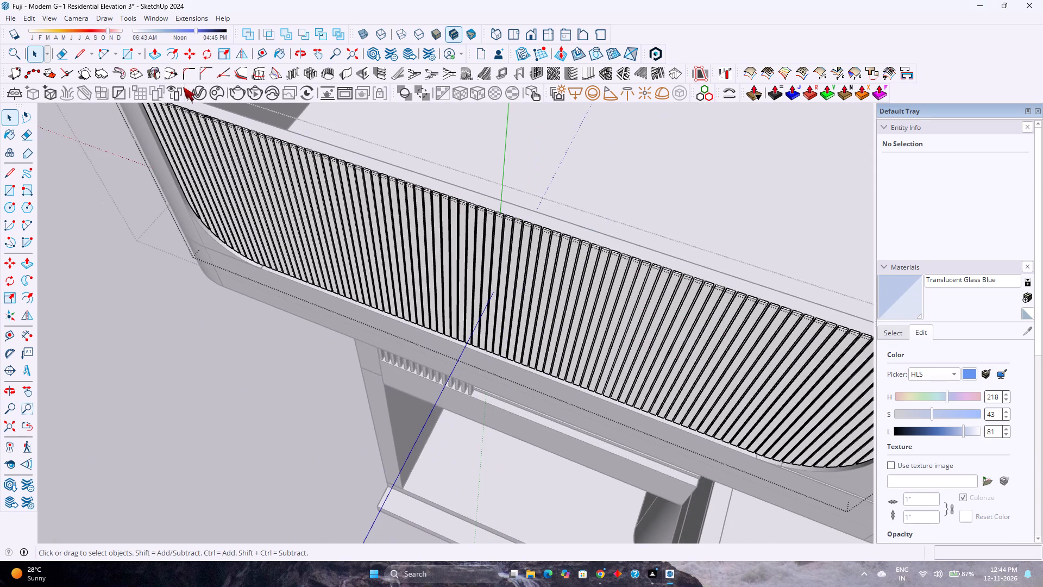
pyautogui.scroll(20, 202, 110)
pyautogui.scroll(1, 202, 110)
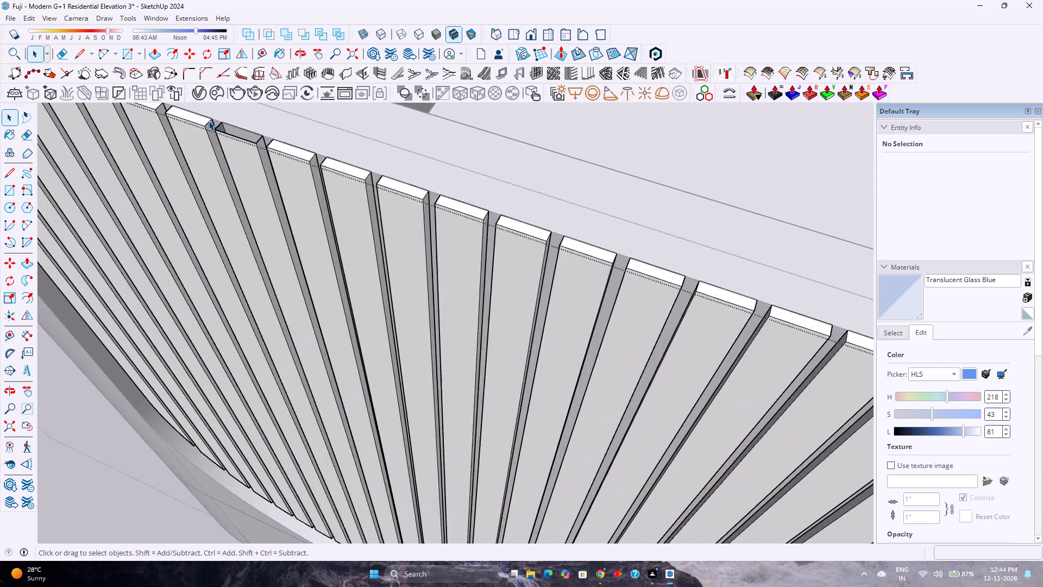
pyautogui.scroll(8, 209, 121)
pyautogui.doubleClick(260, 192)
pyautogui.scroll(4, 261, 189)
pyautogui.doubleClick(265, 184)
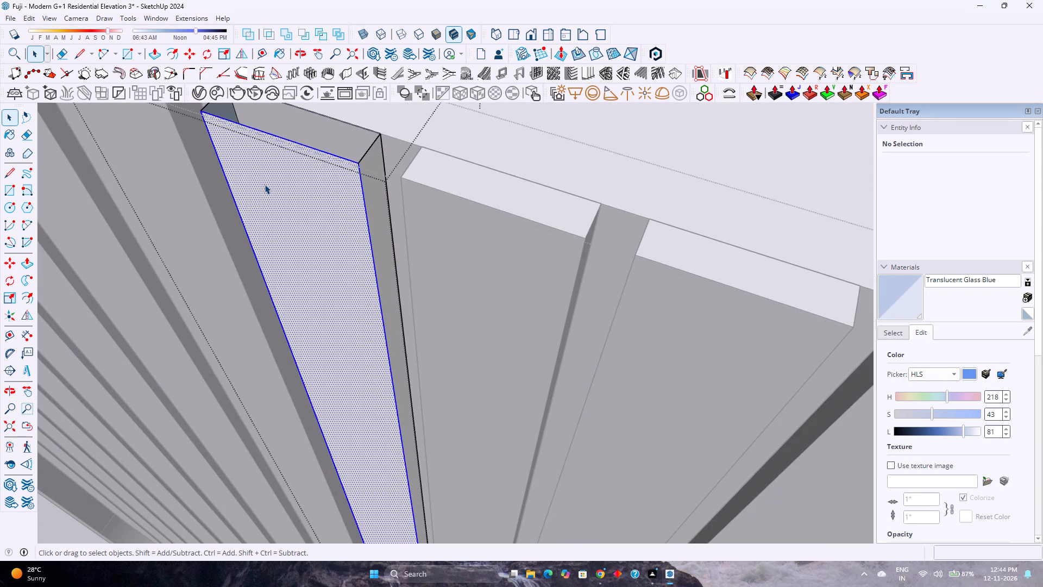
pyautogui.scroll(-8, 265, 184)
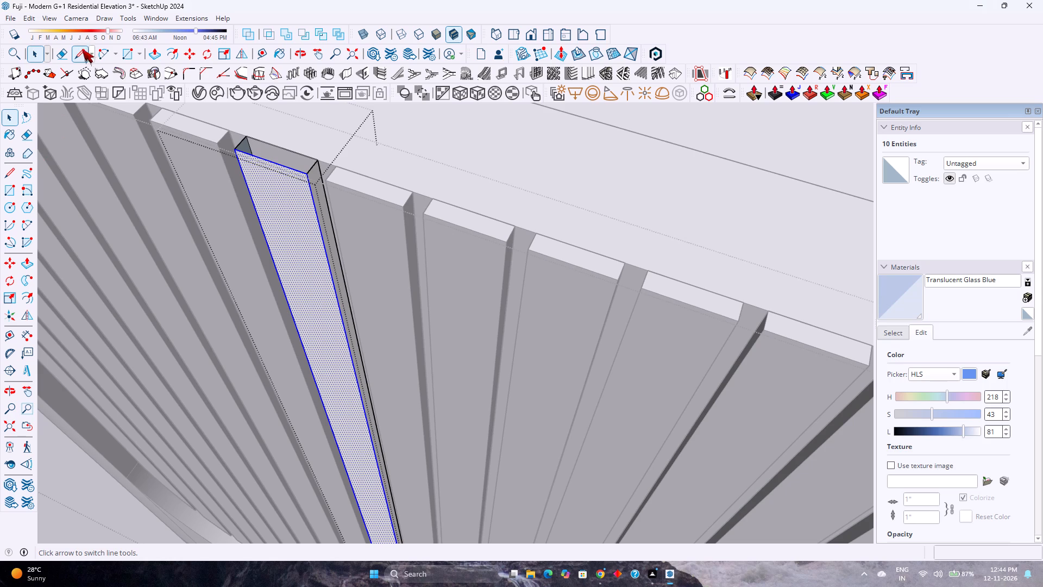
pyautogui.click(81, 49)
pyautogui.click(247, 136)
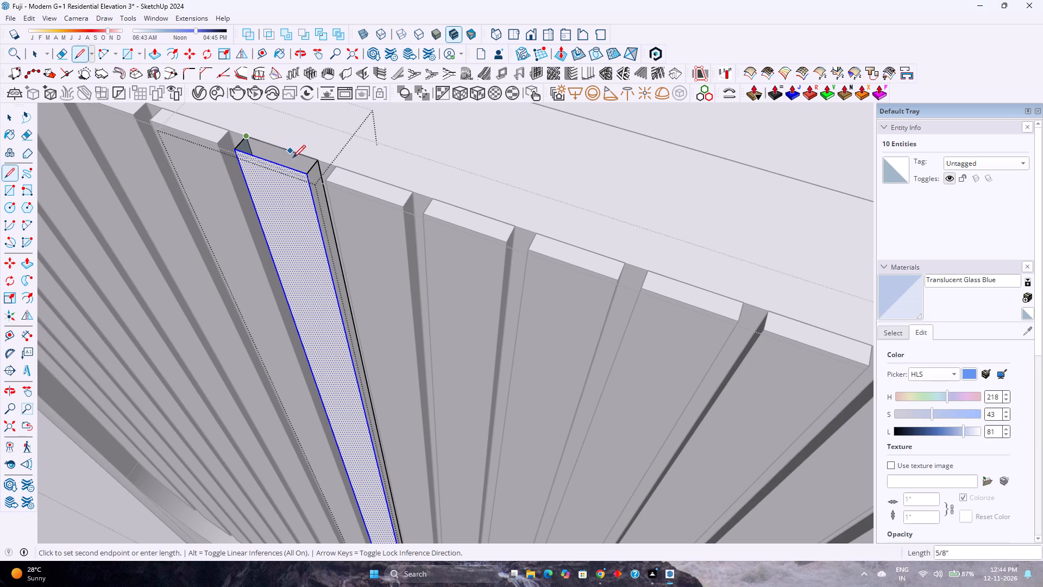
pyautogui.click(317, 161)
pyautogui.press('space')
pyautogui.scroll(-4, 308, 171)
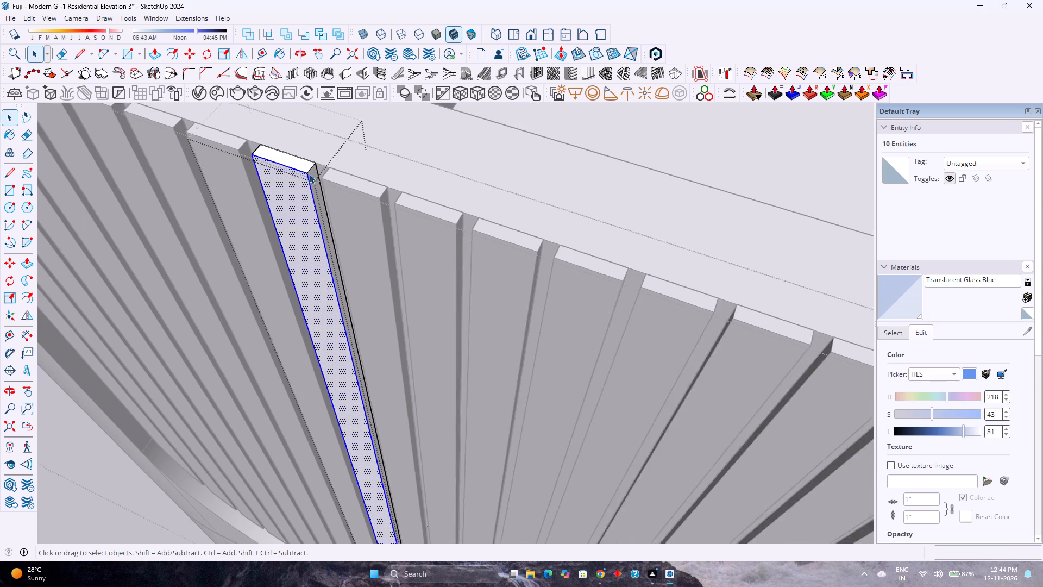
pyautogui.click(415, 170)
pyautogui.scroll(-3, 477, 208)
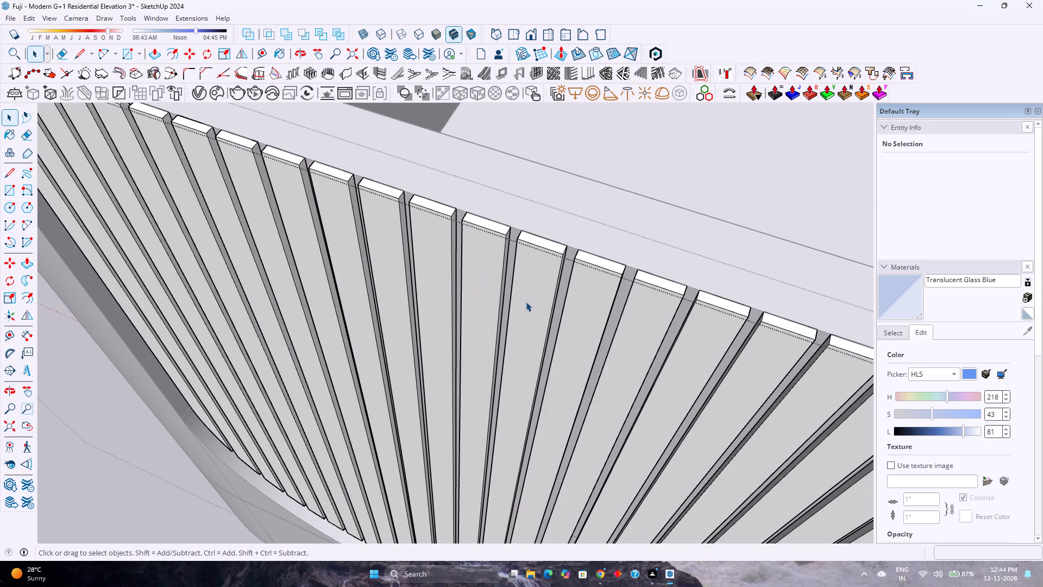
# Exit the upper balcony's louvre group and its enclosing groups to return to the whole building model.
pyautogui.scroll(-12, 526, 300)
pyautogui.scroll(1, 346, 246)
pyautogui.scroll(-4, 345, 246)
pyautogui.scroll(-18, 345, 252)
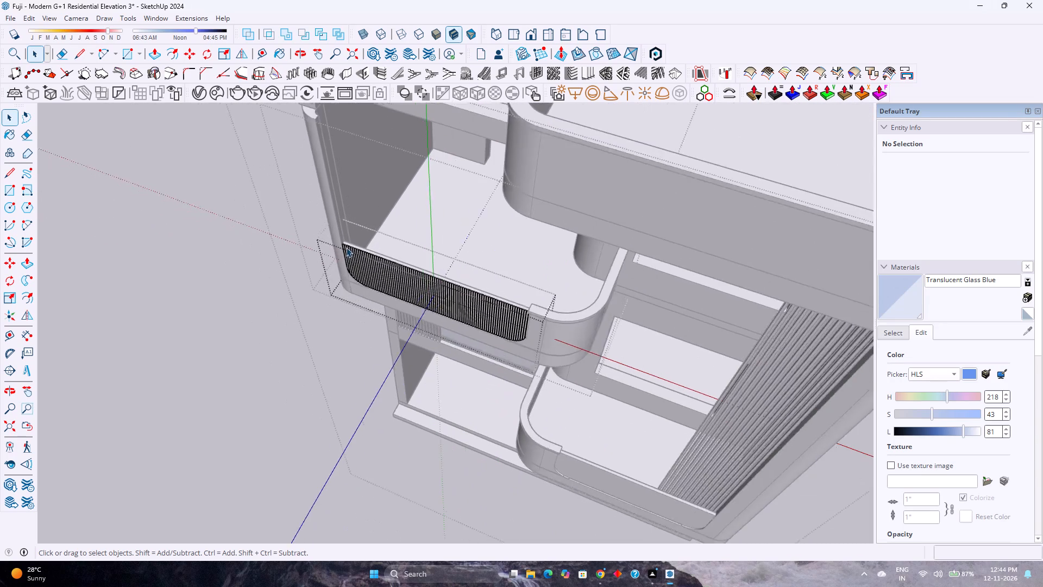
pyautogui.scroll(-4, 346, 247)
pyautogui.click(295, 339)
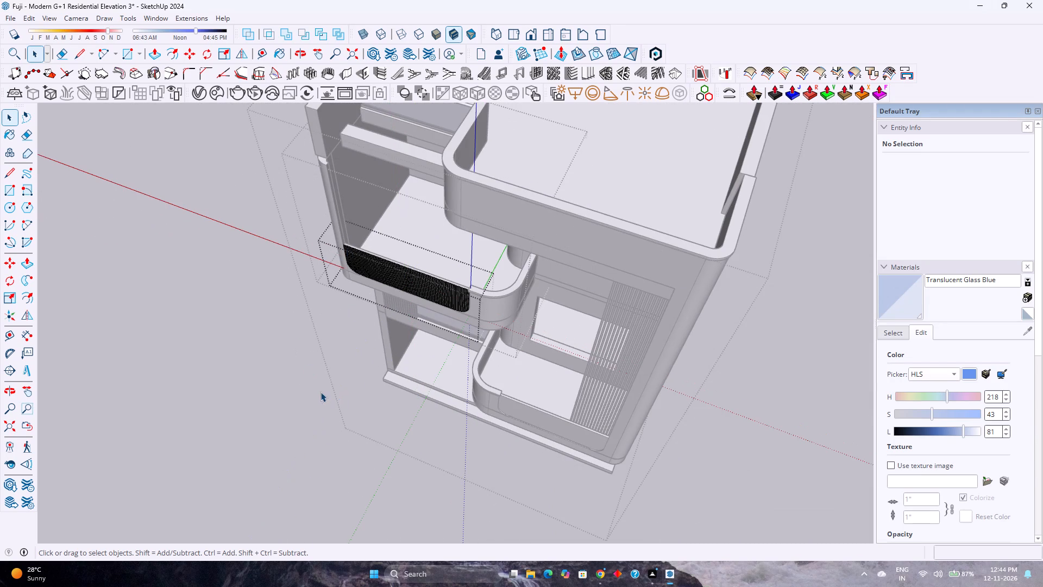
pyautogui.click(304, 412)
pyautogui.scroll(-4, 305, 397)
pyautogui.click(304, 408)
# Save the Fuji - Modern G+1 Residential Elevation 3 model.
pyautogui.moveTo(301, 409); pyautogui.dragTo(329, 340, button='middle')
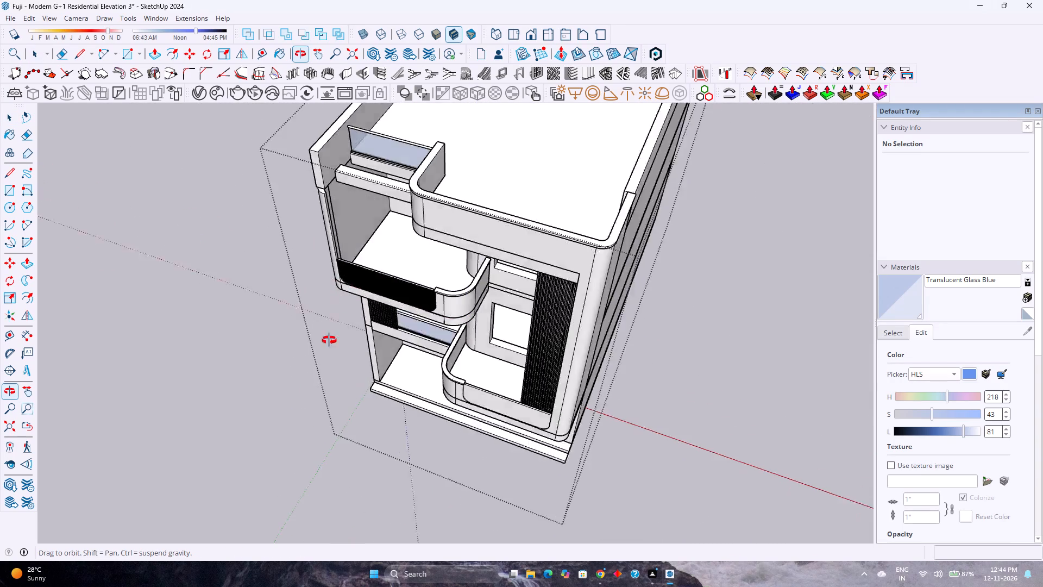
pyautogui.moveTo(329, 340); pyautogui.dragTo(422, 273, button='middle')
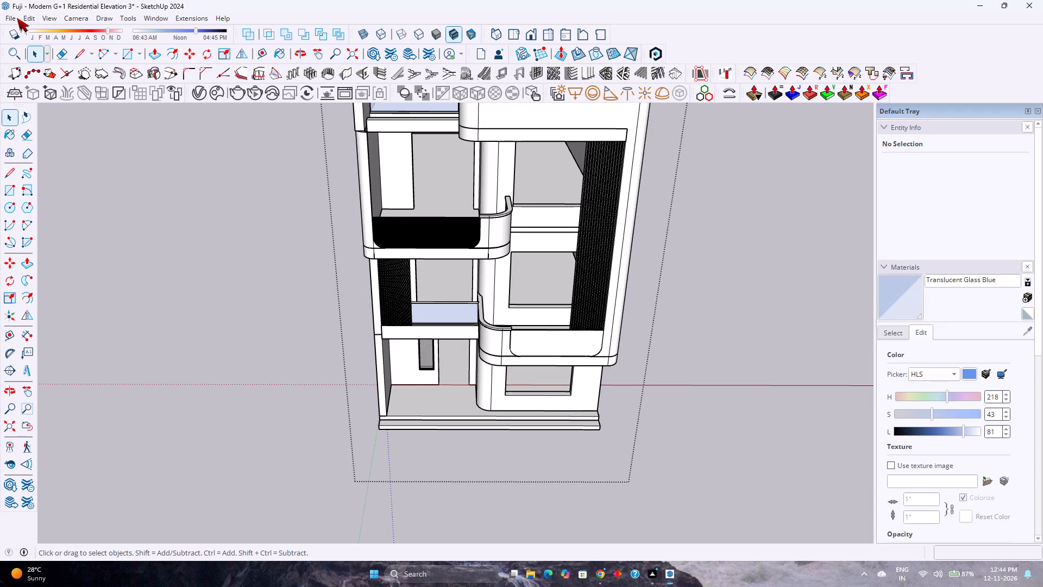
pyautogui.click(11, 18)
pyautogui.click(25, 73)
# Show the building in the standard front view, zoomed to the model's extents.
pyautogui.scroll(-4, 491, 308)
pyautogui.click(525, 40)
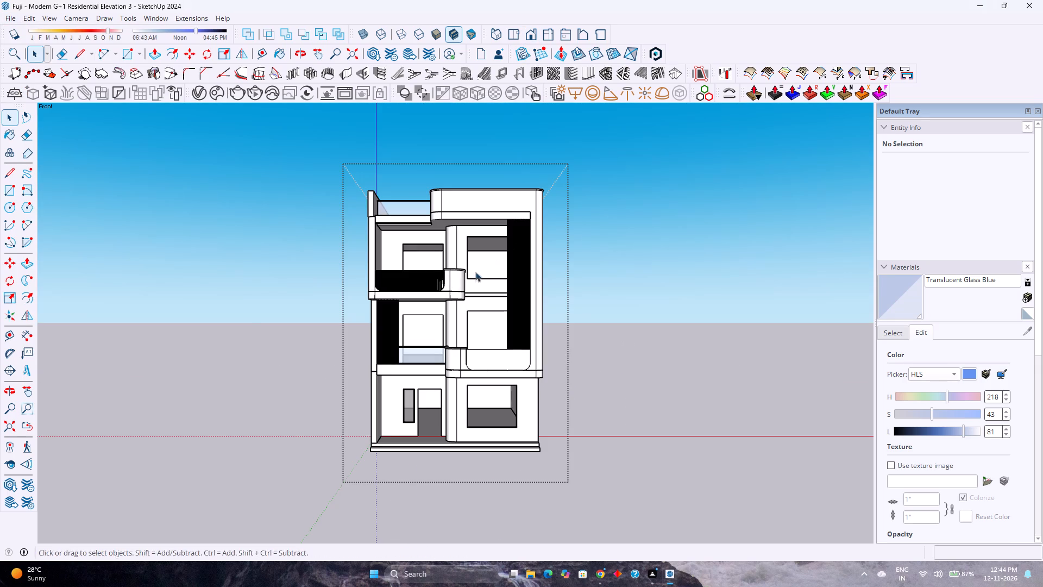
pyautogui.click(6, 427)
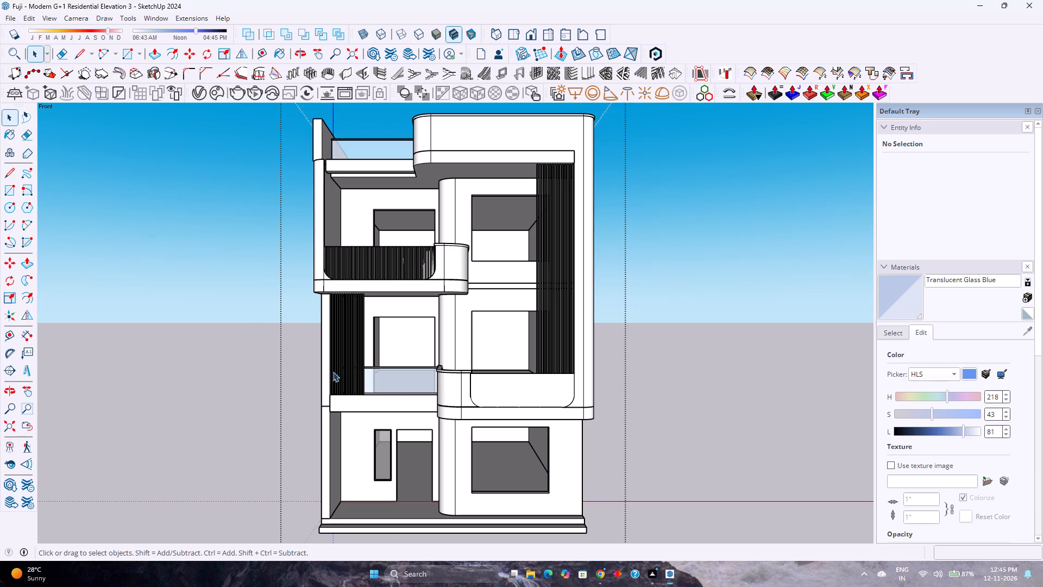
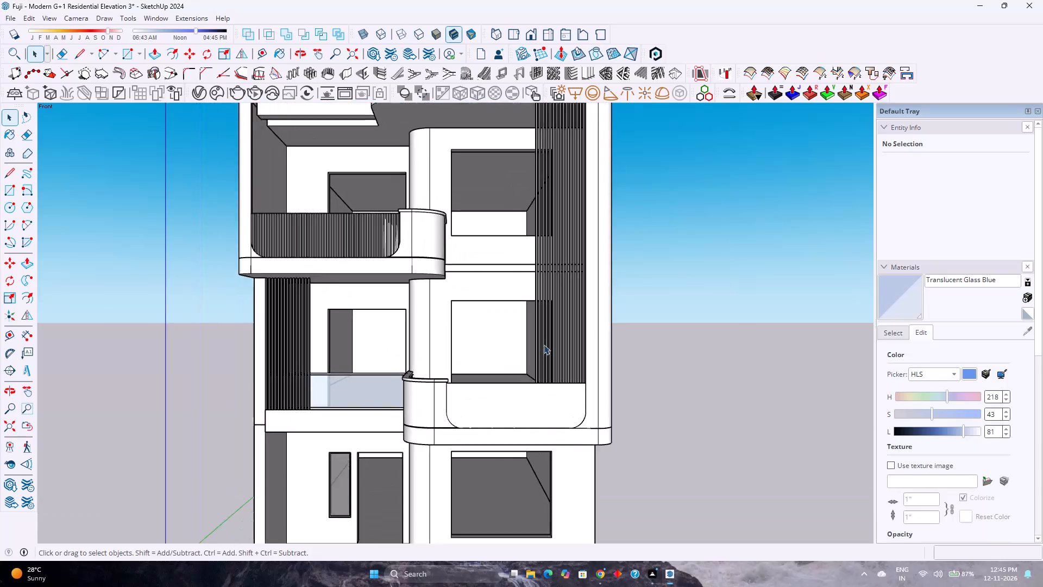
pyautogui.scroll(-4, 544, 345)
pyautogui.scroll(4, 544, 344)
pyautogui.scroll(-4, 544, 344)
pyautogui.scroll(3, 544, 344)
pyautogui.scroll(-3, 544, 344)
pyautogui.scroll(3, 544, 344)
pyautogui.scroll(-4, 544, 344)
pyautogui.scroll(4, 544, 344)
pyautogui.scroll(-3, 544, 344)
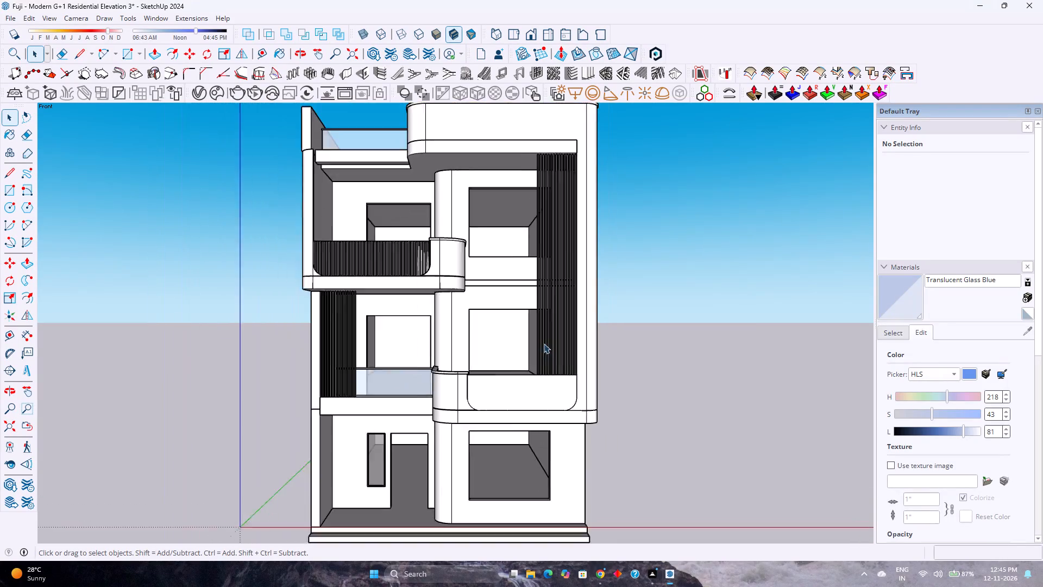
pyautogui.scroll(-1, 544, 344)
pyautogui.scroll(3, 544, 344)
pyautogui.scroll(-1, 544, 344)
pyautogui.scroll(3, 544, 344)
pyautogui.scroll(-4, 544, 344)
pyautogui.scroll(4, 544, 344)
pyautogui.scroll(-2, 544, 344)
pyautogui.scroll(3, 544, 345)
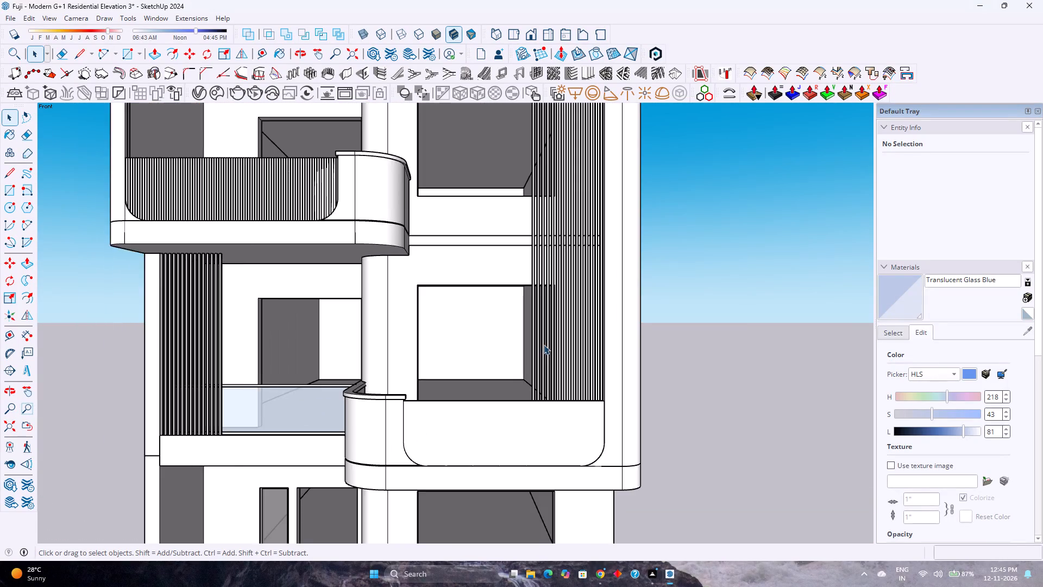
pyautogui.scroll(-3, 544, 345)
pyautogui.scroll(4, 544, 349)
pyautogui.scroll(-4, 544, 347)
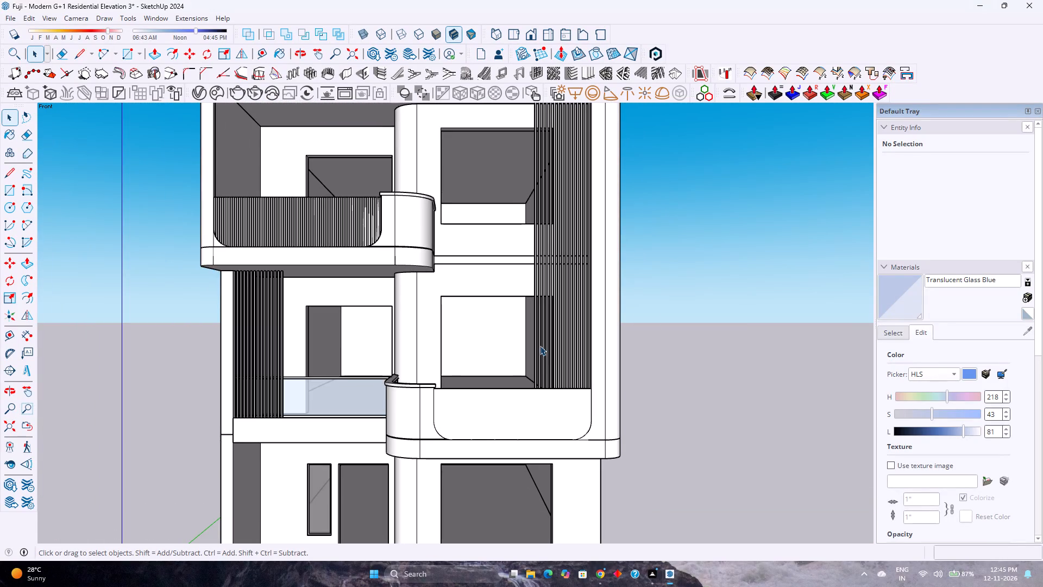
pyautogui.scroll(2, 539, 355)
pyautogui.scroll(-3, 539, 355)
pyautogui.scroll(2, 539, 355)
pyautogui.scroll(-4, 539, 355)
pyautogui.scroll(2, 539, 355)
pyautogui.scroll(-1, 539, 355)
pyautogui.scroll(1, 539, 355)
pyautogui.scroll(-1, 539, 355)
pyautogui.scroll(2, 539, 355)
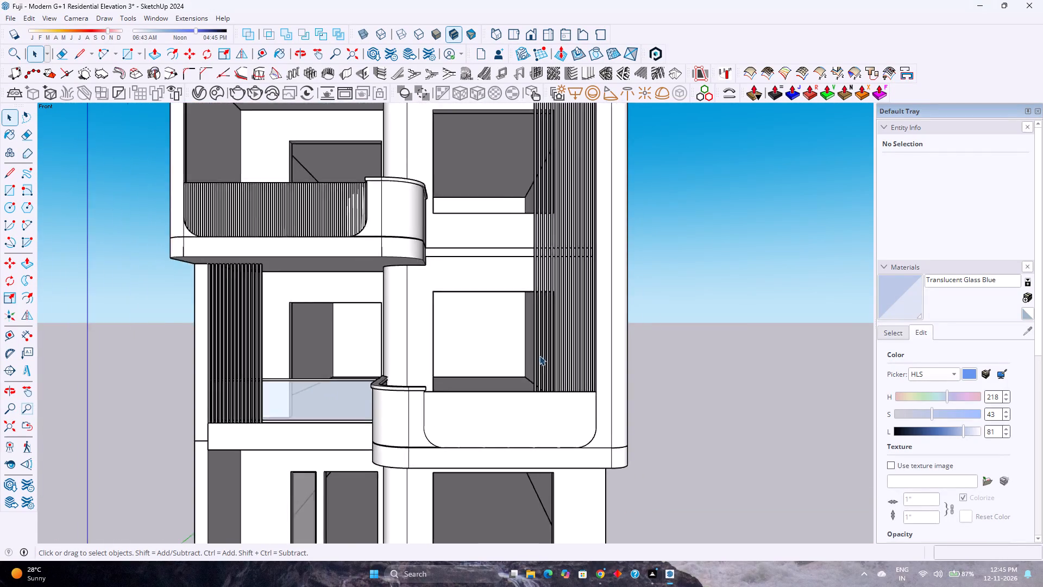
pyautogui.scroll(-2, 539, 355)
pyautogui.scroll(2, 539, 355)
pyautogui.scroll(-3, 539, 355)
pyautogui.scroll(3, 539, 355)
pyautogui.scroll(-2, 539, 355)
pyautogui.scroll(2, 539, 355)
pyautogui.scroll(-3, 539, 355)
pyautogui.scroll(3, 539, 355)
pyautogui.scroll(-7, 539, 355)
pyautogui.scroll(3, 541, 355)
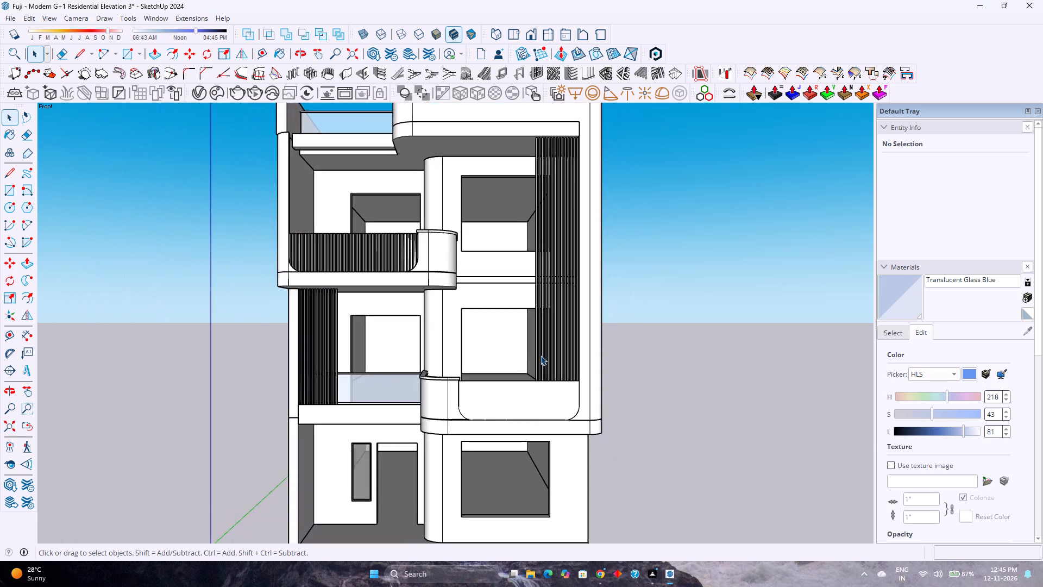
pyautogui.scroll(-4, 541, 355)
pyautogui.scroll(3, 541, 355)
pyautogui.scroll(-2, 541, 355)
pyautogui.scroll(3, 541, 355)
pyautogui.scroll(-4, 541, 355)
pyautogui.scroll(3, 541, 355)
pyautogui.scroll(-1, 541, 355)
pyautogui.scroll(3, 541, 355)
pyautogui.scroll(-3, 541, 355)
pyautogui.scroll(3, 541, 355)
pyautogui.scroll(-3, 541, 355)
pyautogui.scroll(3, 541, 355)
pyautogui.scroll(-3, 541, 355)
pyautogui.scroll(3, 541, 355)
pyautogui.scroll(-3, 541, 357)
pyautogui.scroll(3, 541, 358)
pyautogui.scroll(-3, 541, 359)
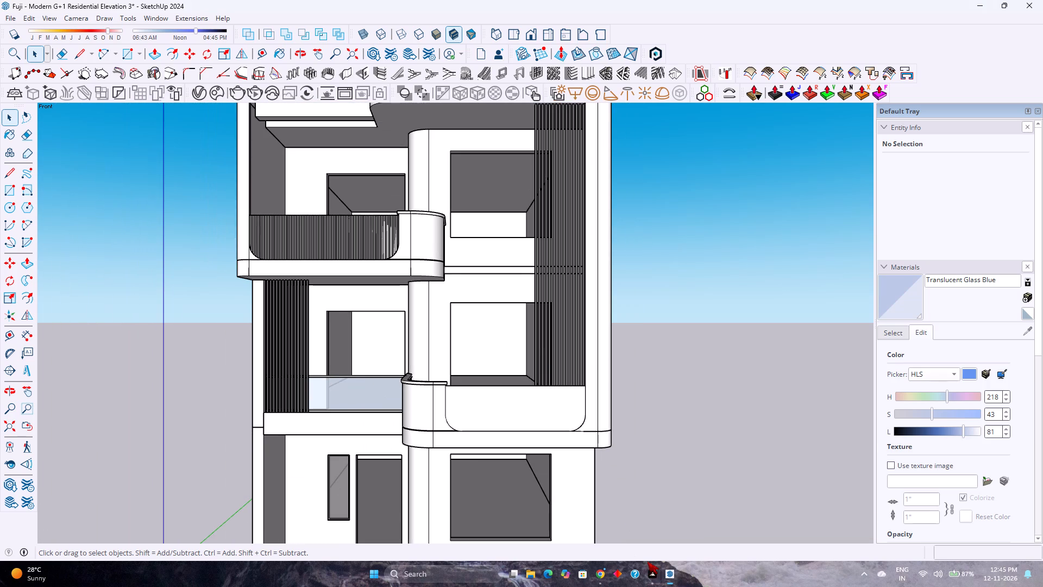
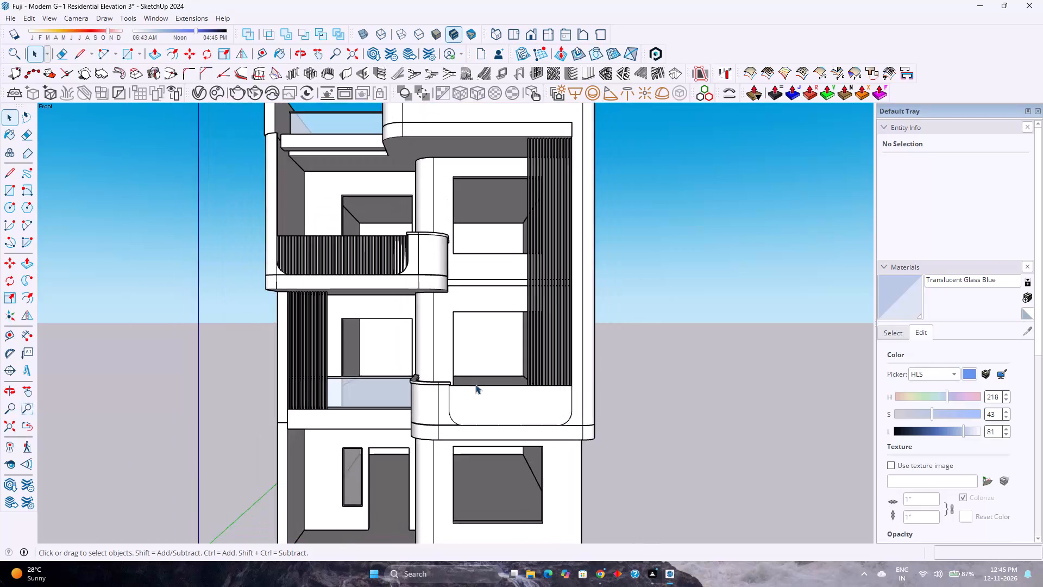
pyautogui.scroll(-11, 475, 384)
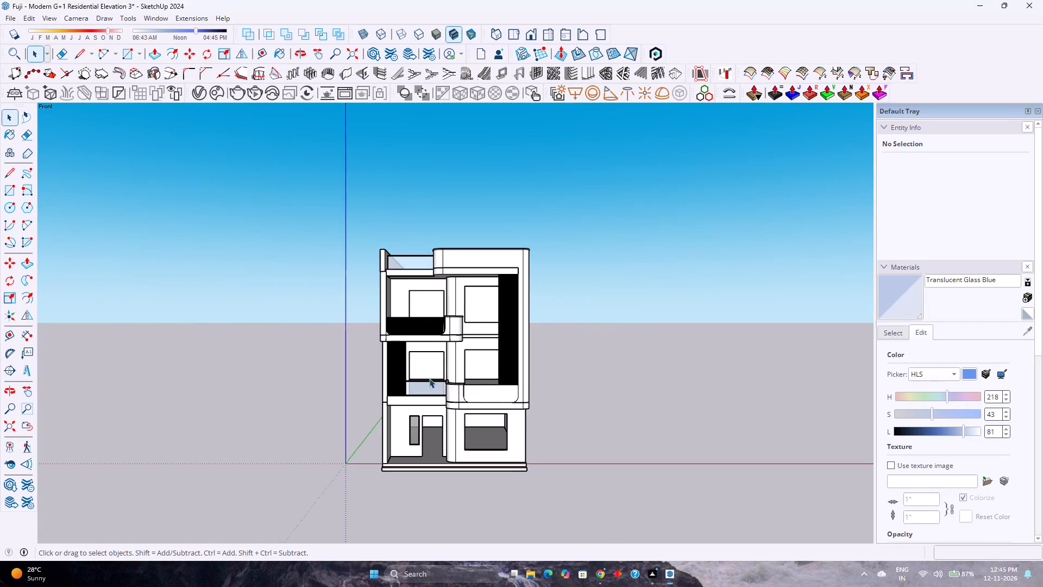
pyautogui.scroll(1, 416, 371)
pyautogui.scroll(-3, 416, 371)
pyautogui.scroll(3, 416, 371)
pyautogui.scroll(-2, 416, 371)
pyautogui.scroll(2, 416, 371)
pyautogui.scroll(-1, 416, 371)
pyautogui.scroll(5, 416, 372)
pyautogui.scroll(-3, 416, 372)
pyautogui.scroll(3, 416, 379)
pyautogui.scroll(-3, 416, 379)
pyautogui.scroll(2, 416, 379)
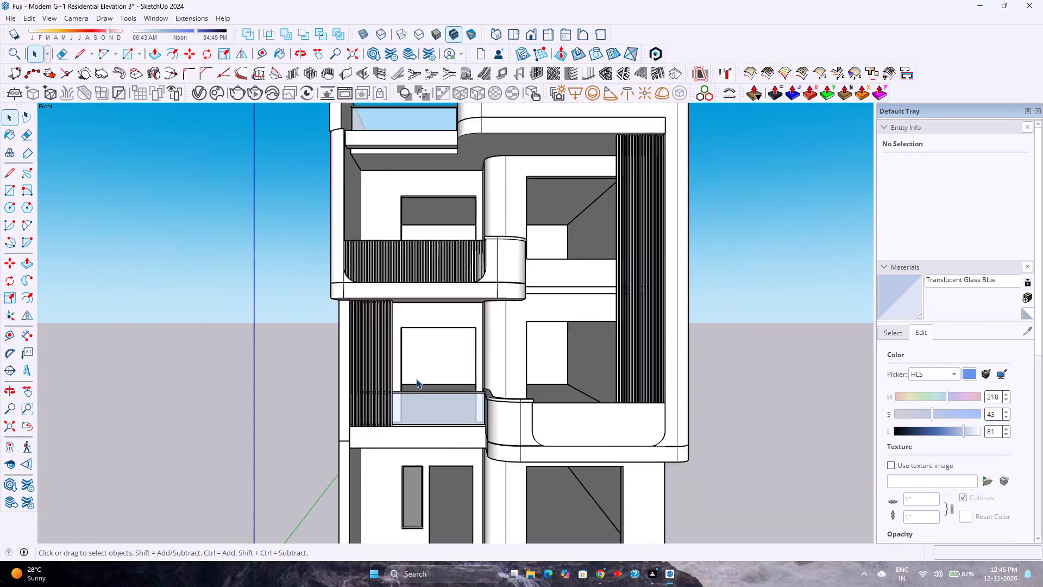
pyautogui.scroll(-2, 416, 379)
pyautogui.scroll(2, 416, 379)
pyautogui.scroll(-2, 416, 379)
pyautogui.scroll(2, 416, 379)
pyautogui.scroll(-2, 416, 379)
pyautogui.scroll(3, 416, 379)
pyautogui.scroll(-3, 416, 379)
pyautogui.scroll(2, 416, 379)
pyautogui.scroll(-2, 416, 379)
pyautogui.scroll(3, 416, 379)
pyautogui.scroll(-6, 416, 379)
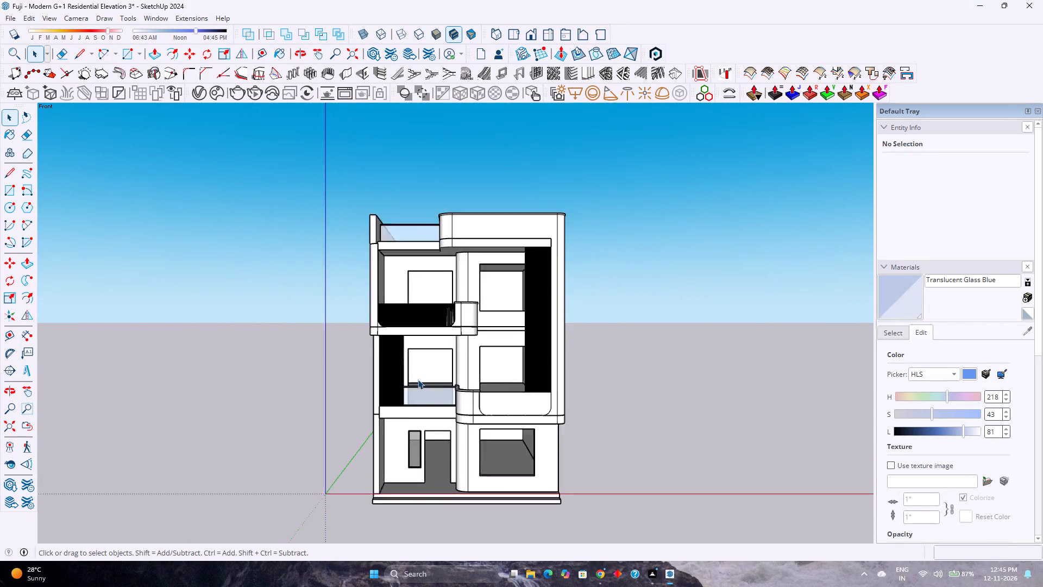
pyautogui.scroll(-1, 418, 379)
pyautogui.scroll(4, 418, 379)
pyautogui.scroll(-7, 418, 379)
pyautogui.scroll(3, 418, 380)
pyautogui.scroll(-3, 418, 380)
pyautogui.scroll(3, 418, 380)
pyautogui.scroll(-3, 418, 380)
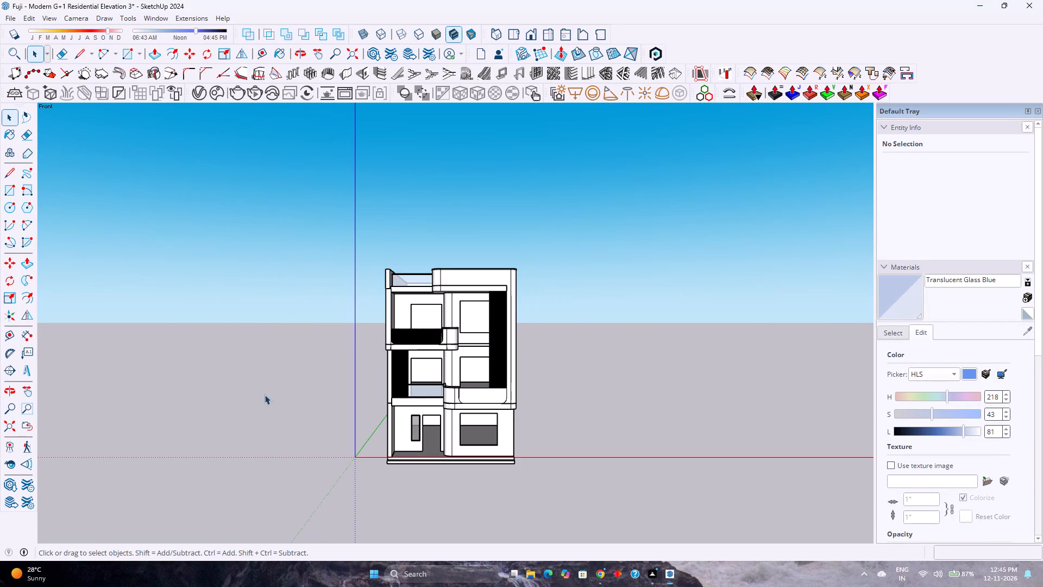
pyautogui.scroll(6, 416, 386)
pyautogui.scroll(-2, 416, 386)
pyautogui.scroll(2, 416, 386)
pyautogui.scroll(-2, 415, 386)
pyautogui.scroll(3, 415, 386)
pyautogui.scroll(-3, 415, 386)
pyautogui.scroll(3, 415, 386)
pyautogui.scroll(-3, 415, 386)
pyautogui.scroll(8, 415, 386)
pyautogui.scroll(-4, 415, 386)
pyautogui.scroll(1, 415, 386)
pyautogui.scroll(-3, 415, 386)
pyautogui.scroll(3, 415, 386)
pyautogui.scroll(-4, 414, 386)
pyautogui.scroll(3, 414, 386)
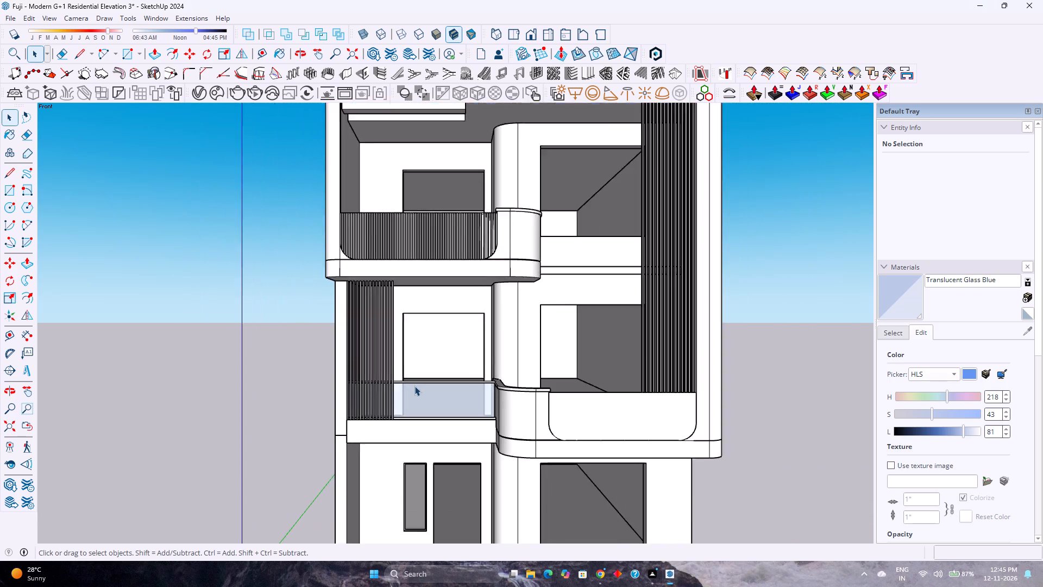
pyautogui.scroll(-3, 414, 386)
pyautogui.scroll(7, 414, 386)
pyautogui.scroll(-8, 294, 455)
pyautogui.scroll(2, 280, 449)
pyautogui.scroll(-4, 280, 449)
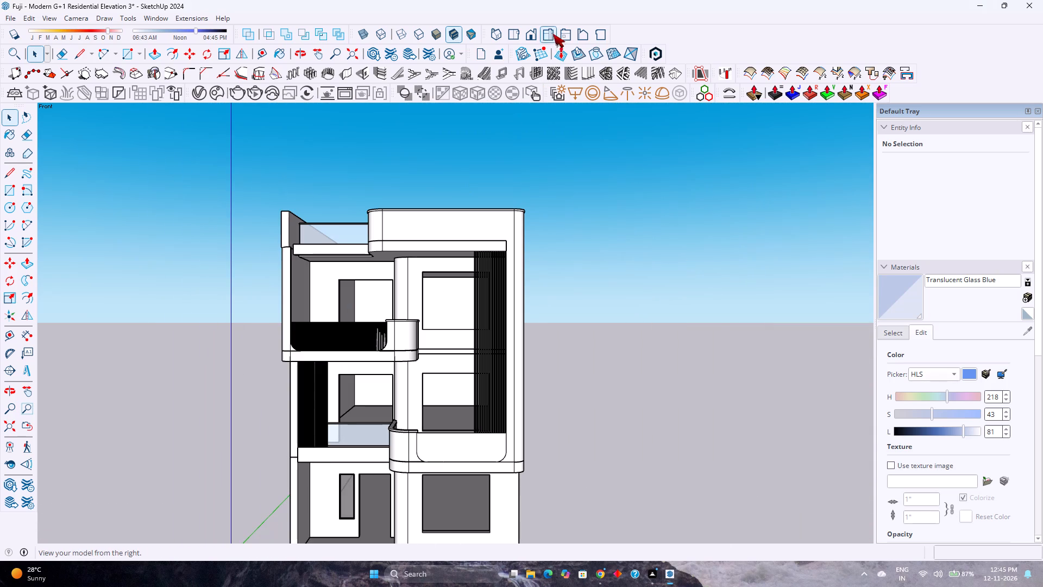
# Examine the whole front elevation, then the balconies, window openings and vertical slats at close range from several angles.
pyautogui.click(530, 41)
pyautogui.click(10, 427)
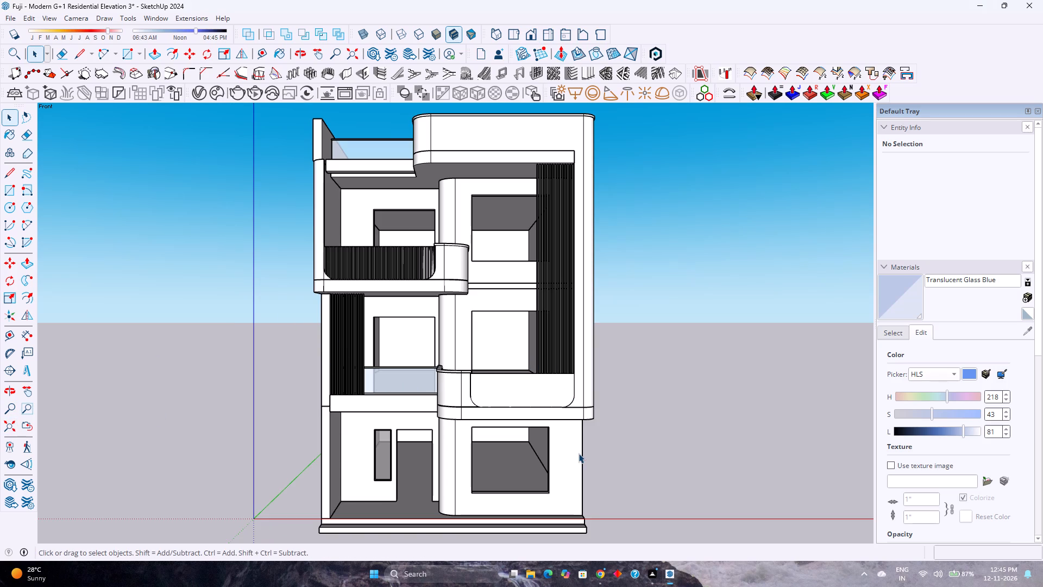
pyautogui.scroll(-2, 579, 452)
pyautogui.scroll(3, 579, 452)
pyautogui.scroll(-2, 579, 452)
pyautogui.scroll(2, 579, 452)
pyautogui.scroll(-2, 579, 451)
pyautogui.scroll(2, 577, 451)
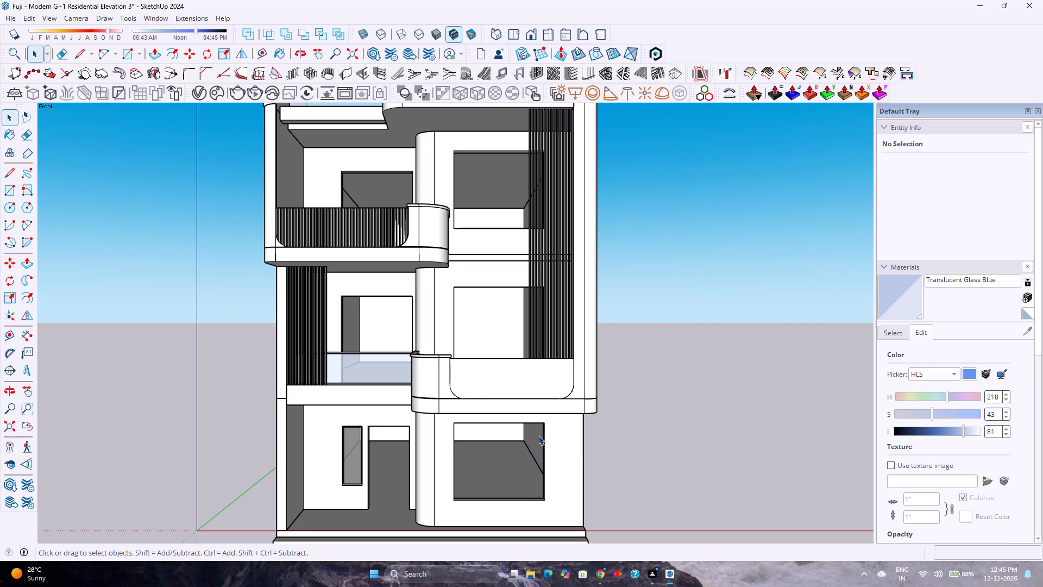
pyautogui.moveTo(523, 342); pyautogui.dragTo(521, 308, button='middle')
pyautogui.middleClick(521, 299)
pyautogui.moveTo(543, 346); pyautogui.dragTo(537, 326, button='middle')
pyautogui.middleClick(537, 326)
pyautogui.middleClick(537, 326)
pyautogui.middleClick(535, 341)
pyautogui.moveTo(535, 344); pyautogui.dragTo(519, 382, button='middle')
pyautogui.scroll(1, 518, 383)
pyautogui.scroll(-4, 516, 384)
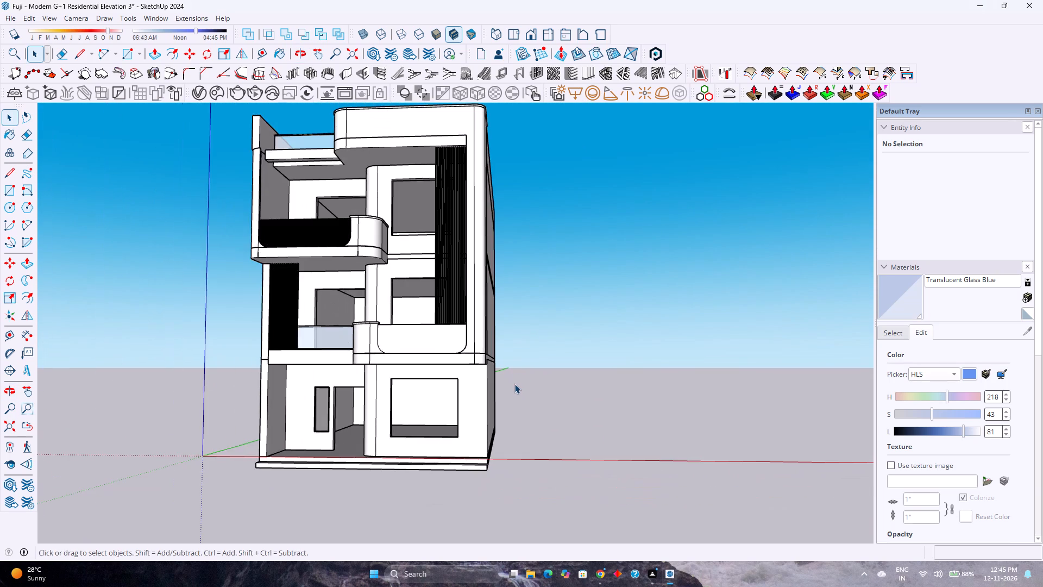
pyautogui.scroll(3, 355, 325)
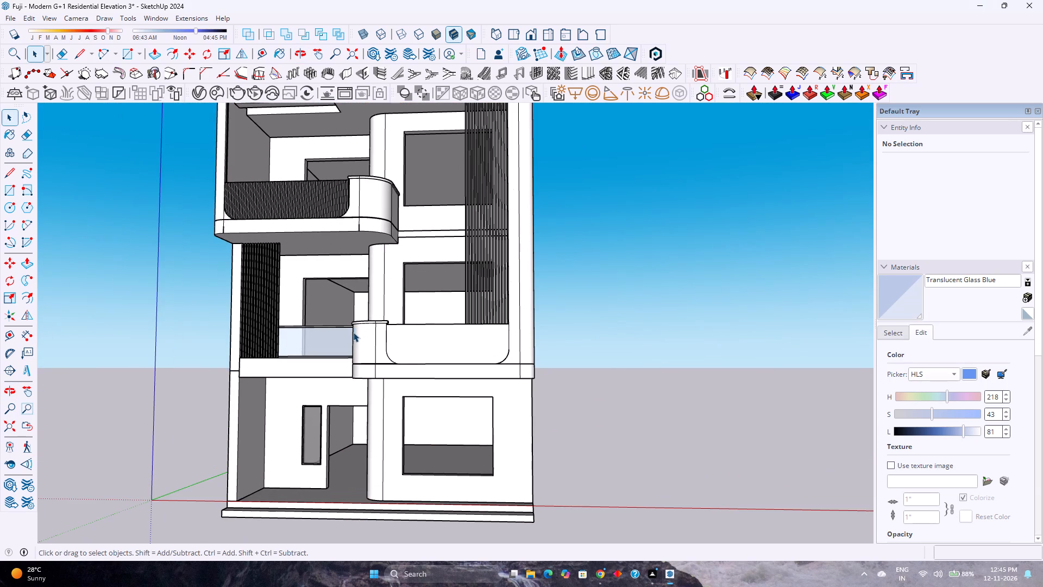
pyautogui.moveTo(363, 344); pyautogui.dragTo(386, 423, button='middle')
pyautogui.moveTo(388, 416); pyautogui.dragTo(367, 352, button='middle')
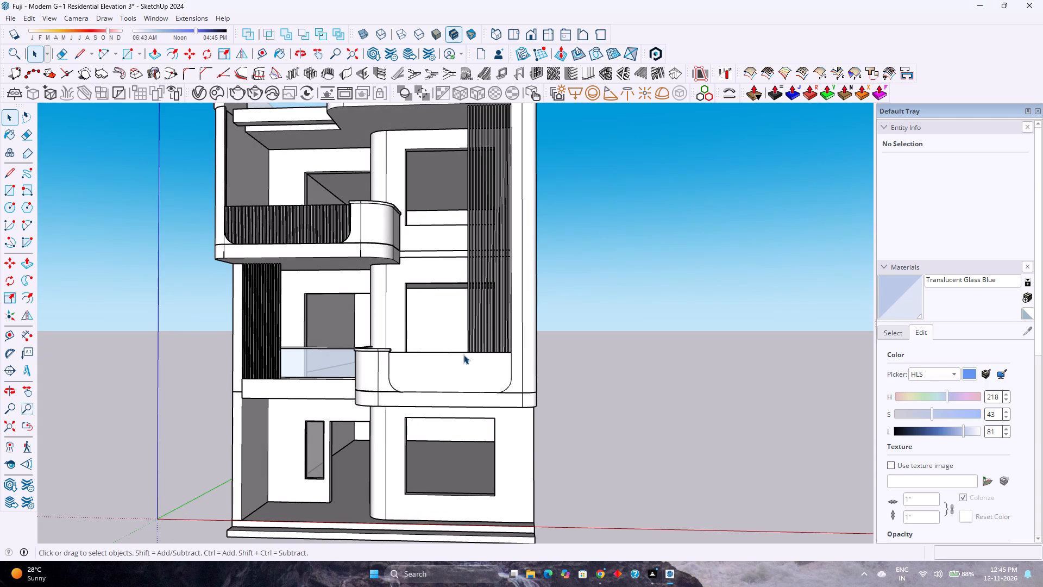
pyautogui.scroll(5, 456, 342)
pyautogui.scroll(-3, 459, 342)
pyautogui.moveTo(459, 342); pyautogui.dragTo(472, 398, button='middle')
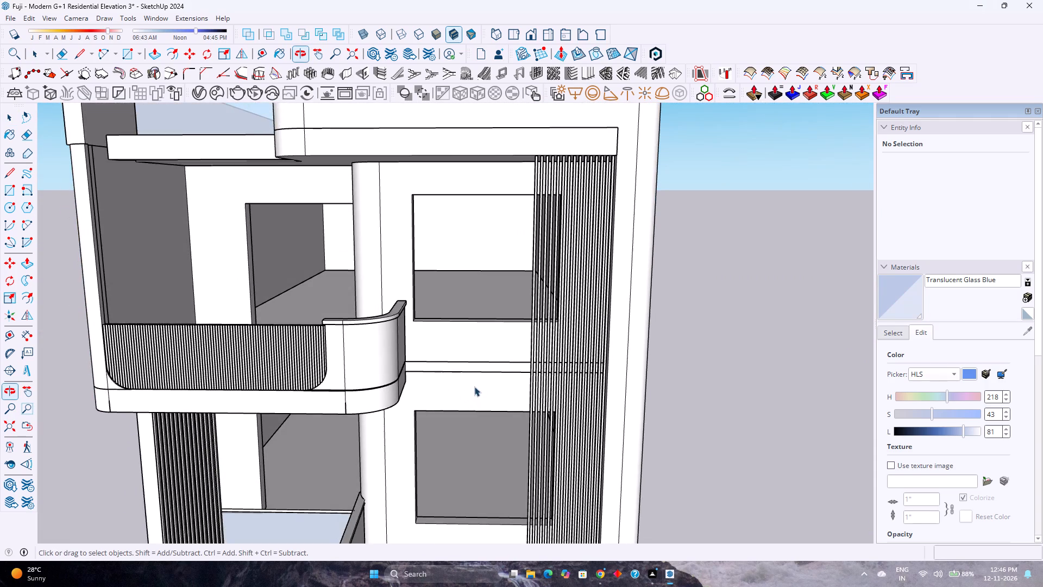
pyautogui.scroll(-2, 469, 376)
pyautogui.scroll(4, 472, 511)
pyautogui.moveTo(475, 513); pyautogui.dragTo(551, 447, button='middle')
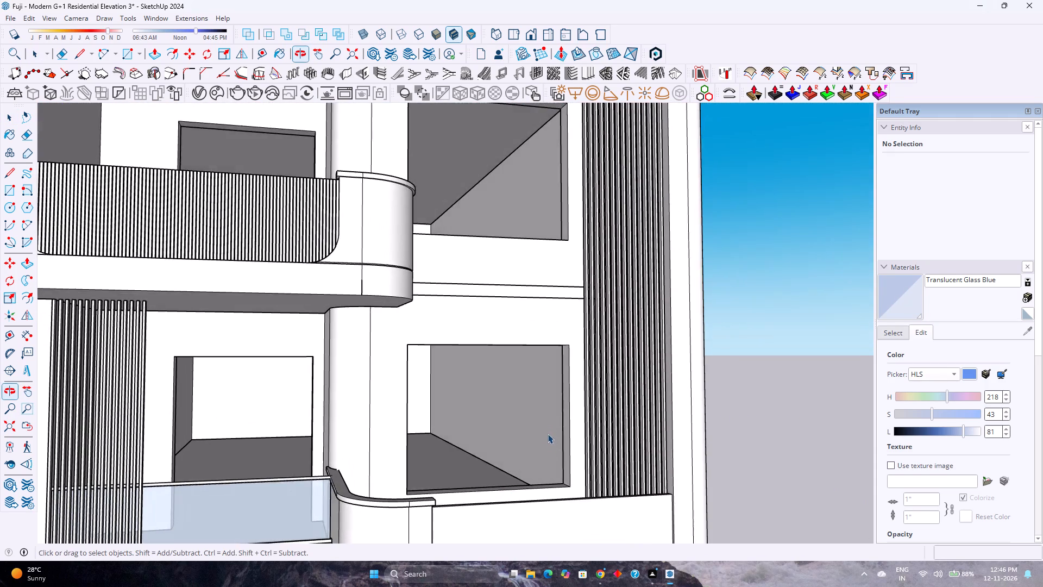
pyautogui.scroll(-7, 547, 428)
pyautogui.moveTo(526, 444); pyautogui.dragTo(536, 484, button='middle')
pyautogui.scroll(6, 533, 498)
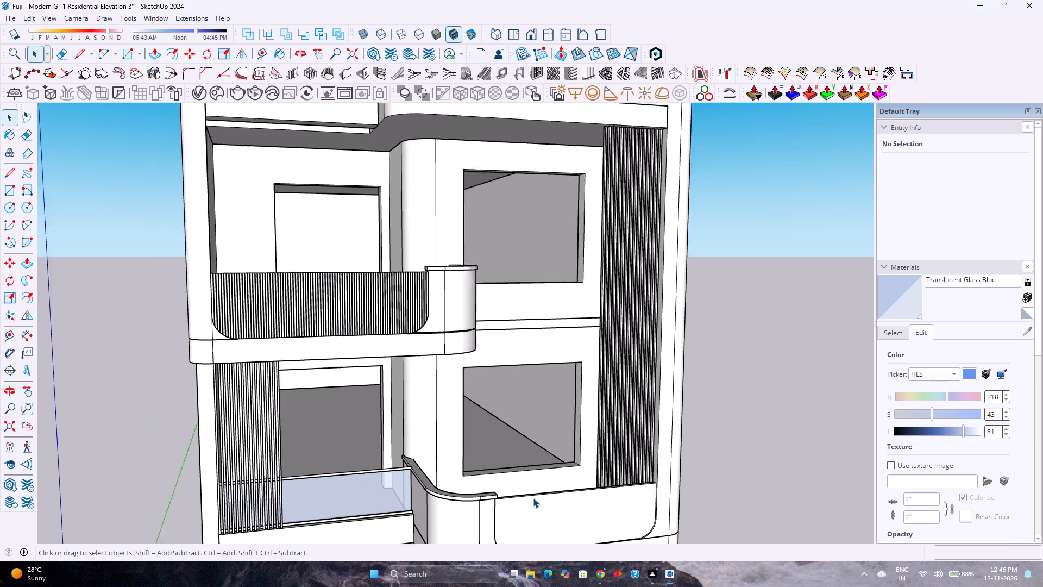
pyautogui.scroll(1, 533, 498)
pyautogui.moveTo(533, 498); pyautogui.dragTo(535, 506, button='middle')
pyautogui.scroll(1, 527, 464)
pyautogui.moveTo(527, 464); pyautogui.dragTo(429, 509, button='middle')
pyautogui.scroll(-2, 434, 448)
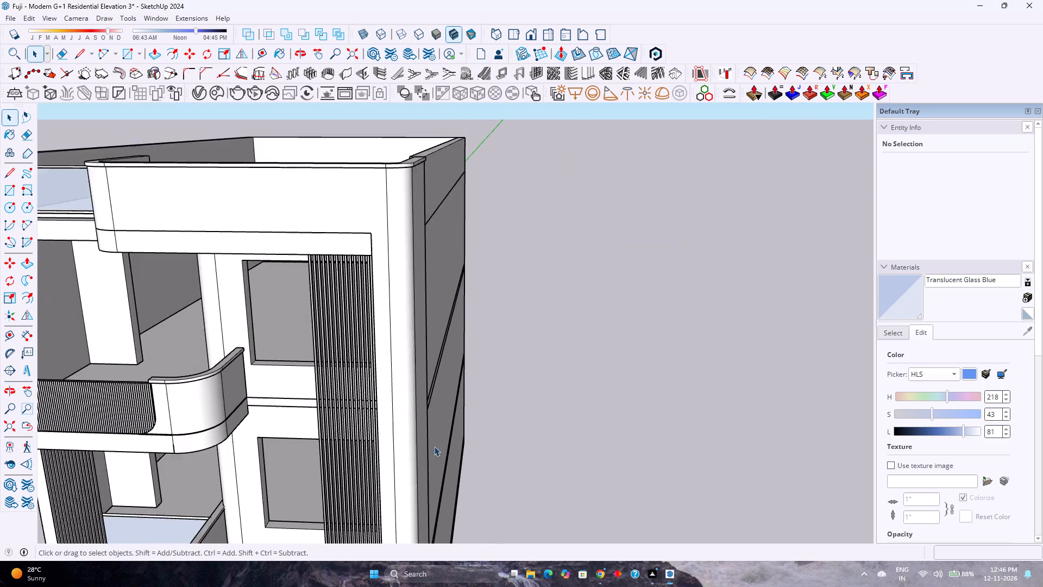
pyautogui.scroll(-8, 434, 446)
# Inside the wall group, push the sill of the first-floor window opening beside the tall slats down 2' to the balcony floor.
pyautogui.scroll(10, 340, 529)
pyautogui.moveTo(341, 503); pyautogui.dragTo(372, 510, button='middle')
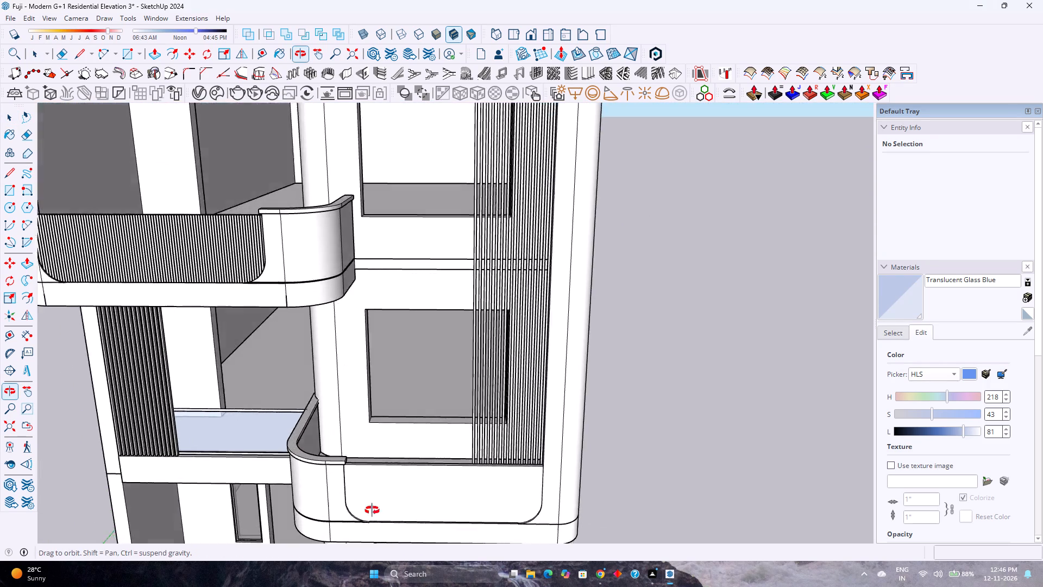
pyautogui.moveTo(372, 510); pyautogui.dragTo(456, 540, button='middle')
pyautogui.scroll(-1, 443, 514)
pyautogui.scroll(4, 385, 444)
pyautogui.doubleClick(393, 433)
pyautogui.scroll(2, 389, 424)
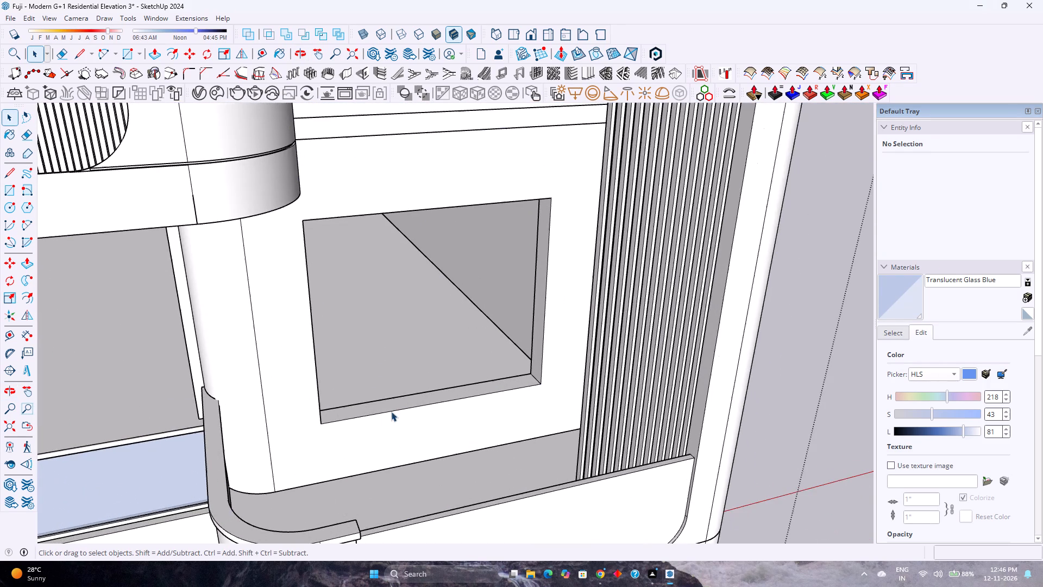
pyautogui.click(391, 401)
pyautogui.scroll(3, 391, 401)
pyautogui.doubleClick(391, 401)
pyautogui.scroll(3, 391, 401)
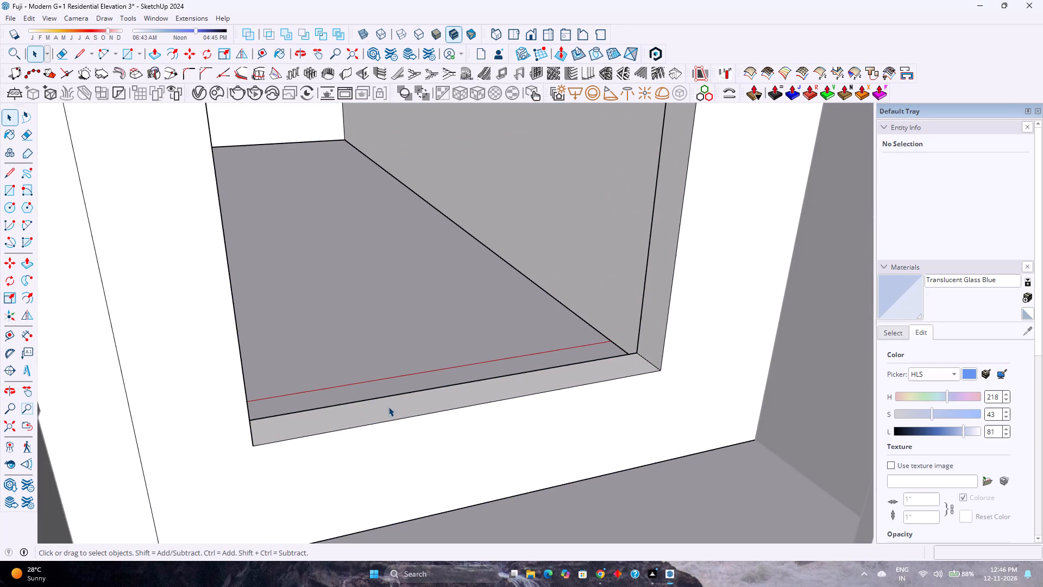
pyautogui.click(388, 407)
pyautogui.click(156, 58)
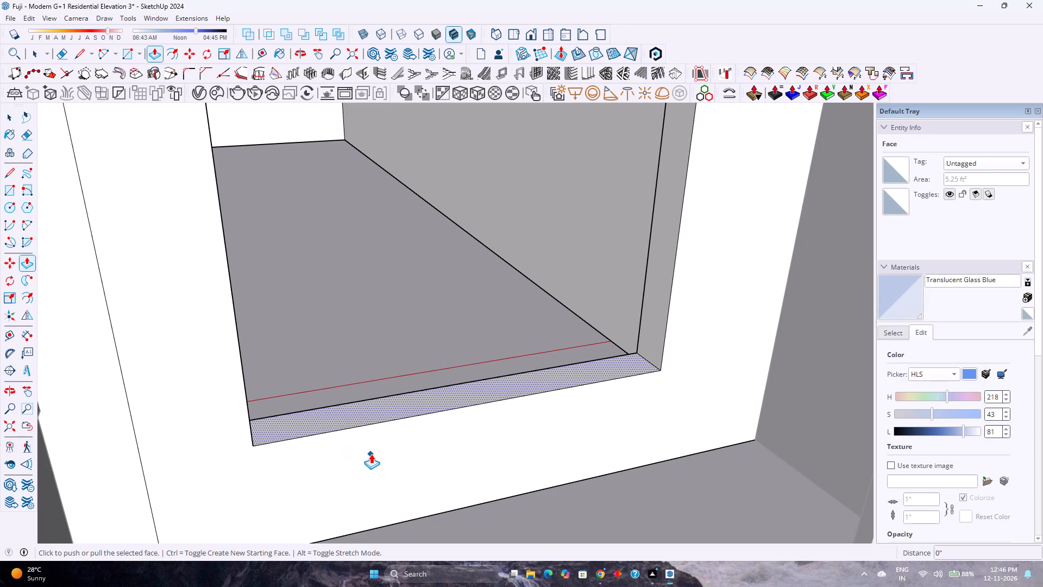
pyautogui.click(377, 420)
pyautogui.click(445, 512)
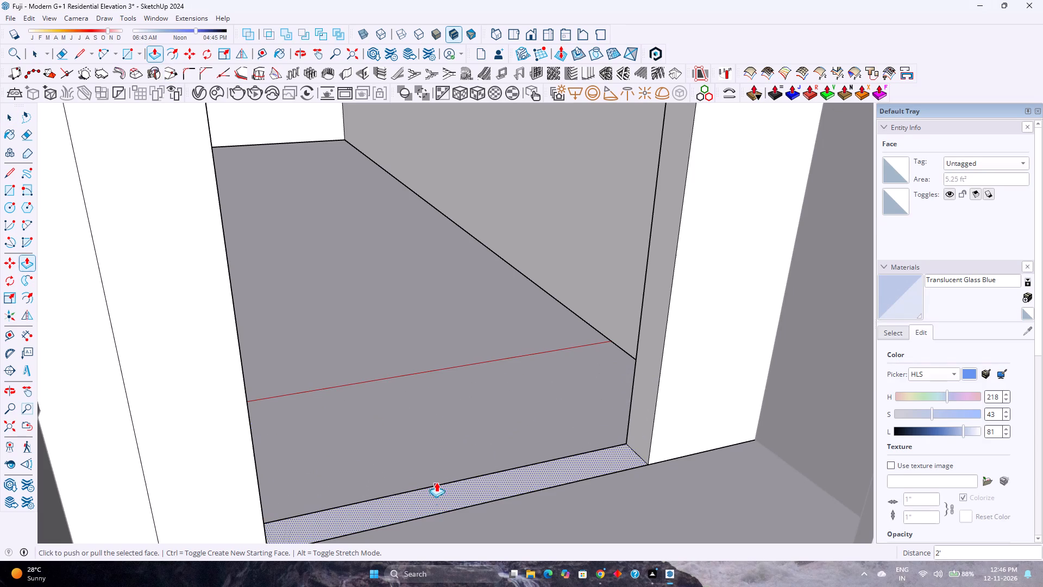
# Erase the leftover sill edges at the bottom of the first-floor opening and leave the wall group.
pyautogui.scroll(-3, 435, 471)
pyautogui.scroll(4, 442, 491)
pyautogui.scroll(-8, 442, 491)
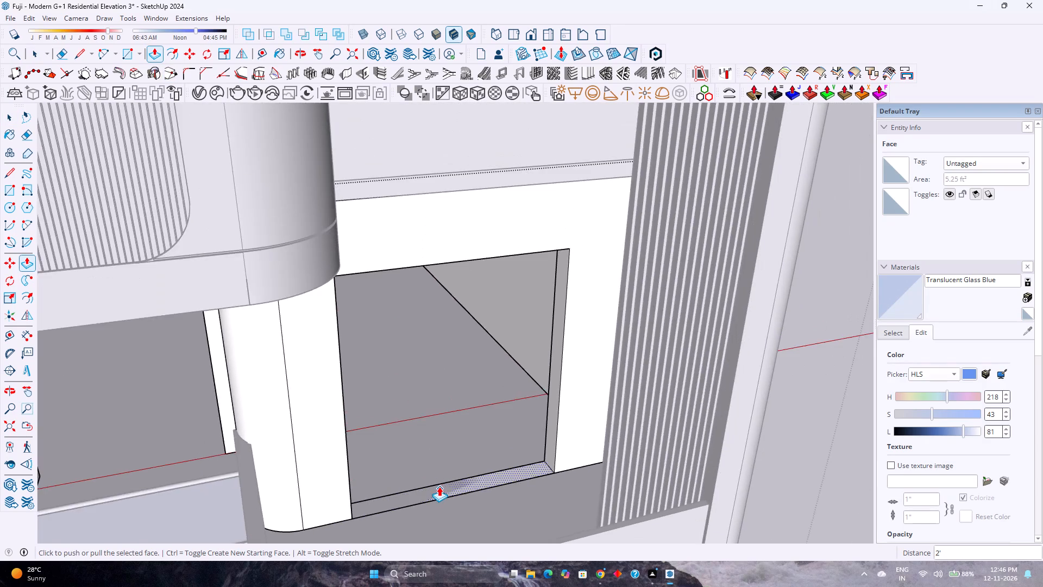
pyautogui.scroll(-4, 439, 486)
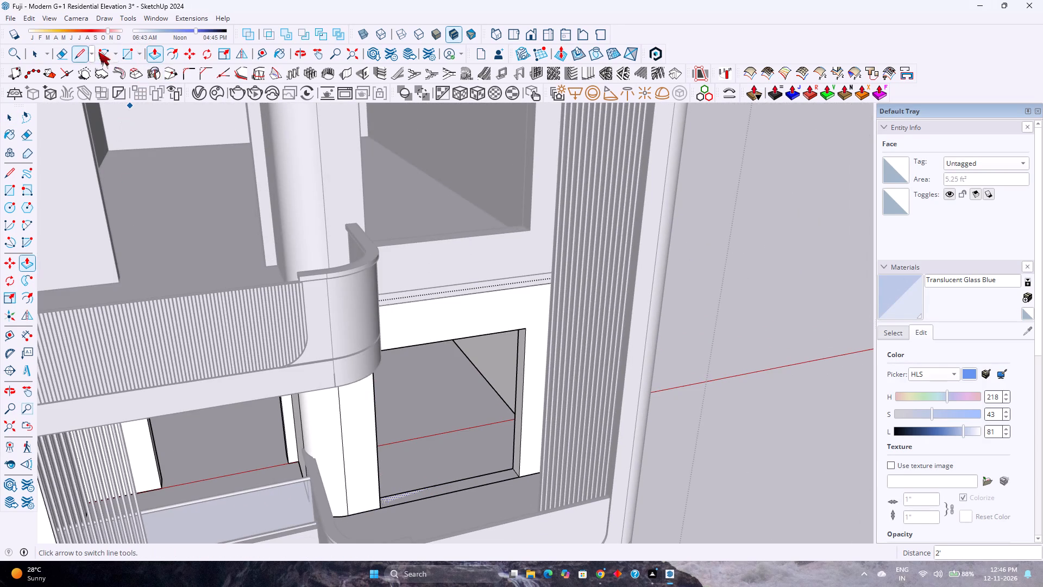
pyautogui.click(61, 52)
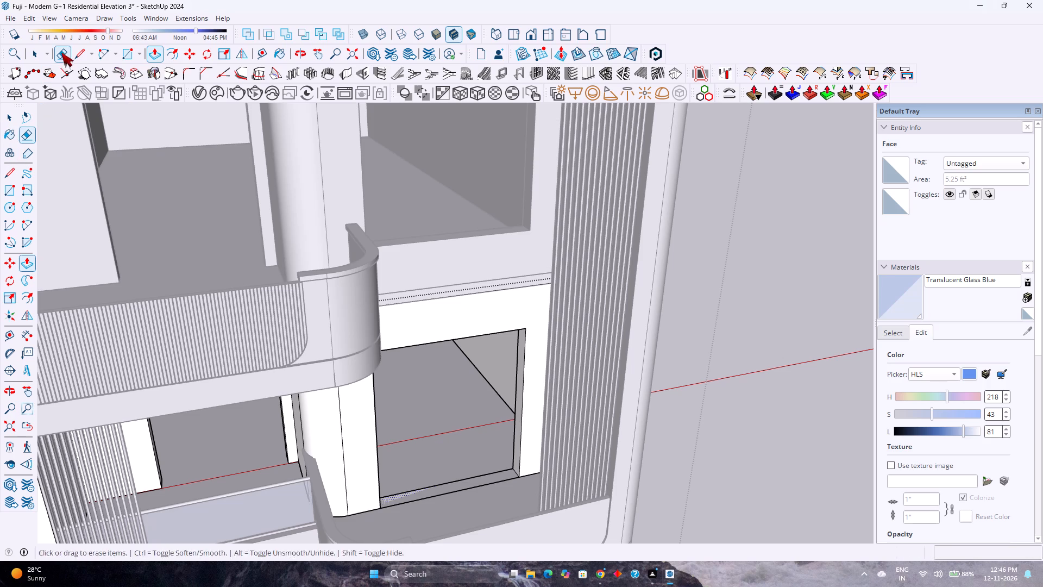
pyautogui.click(415, 489)
pyautogui.moveTo(423, 495); pyautogui.dragTo(425, 498)
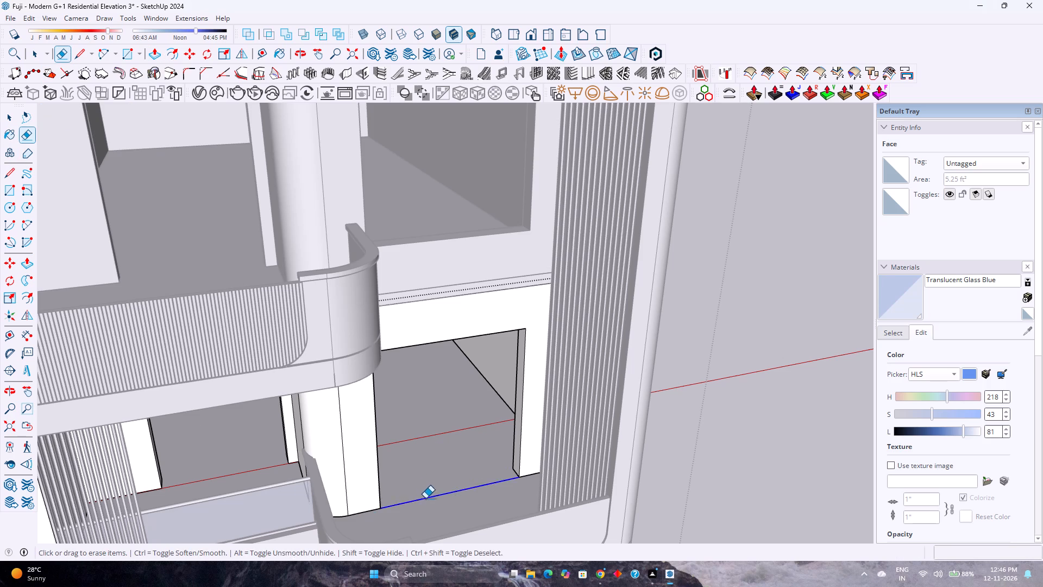
pyautogui.moveTo(425, 498); pyautogui.dragTo(428, 505)
pyautogui.scroll(-7, 432, 497)
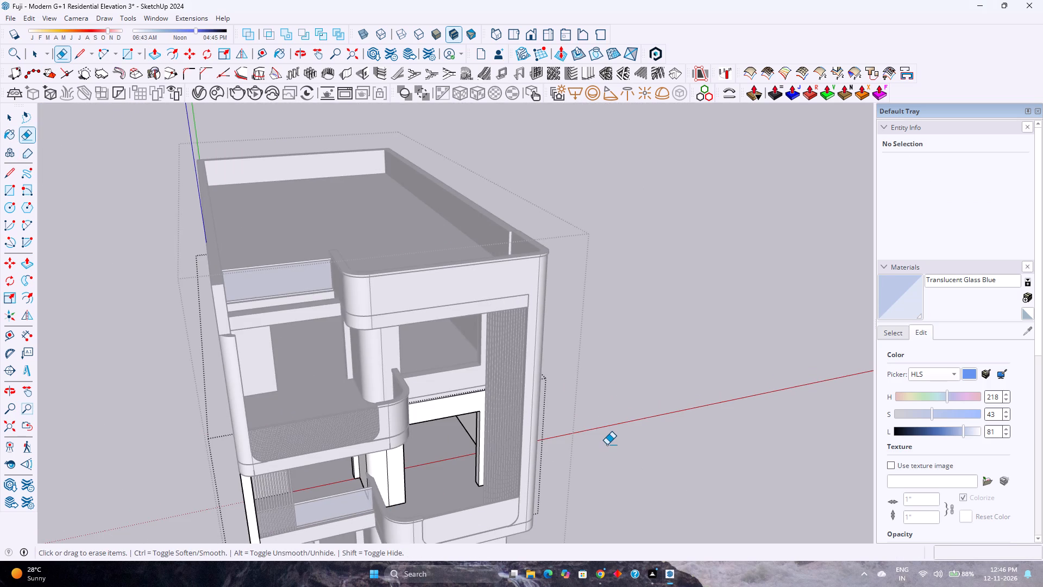
pyautogui.press('space')
pyautogui.doubleClick(607, 445)
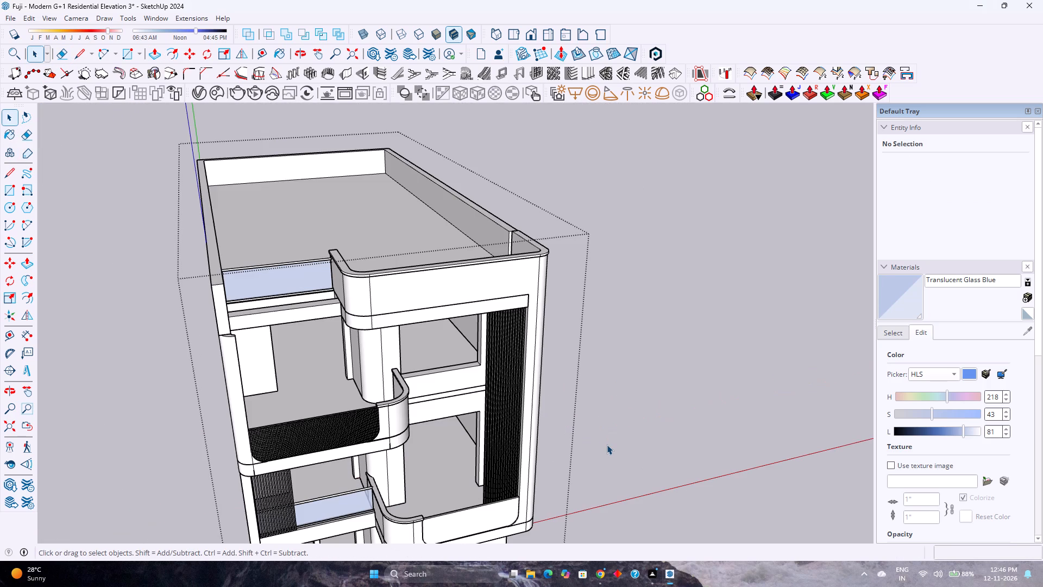
# Inside the upper-floor wall group, push the sill of the window opening beside the tall slats down 2' to the floor.
pyautogui.scroll(10, 439, 340)
pyautogui.moveTo(457, 442); pyautogui.dragTo(461, 423, button='middle')
pyautogui.scroll(-2, 461, 423)
pyautogui.doubleClick(486, 456)
pyautogui.scroll(3, 486, 456)
pyautogui.click(470, 394)
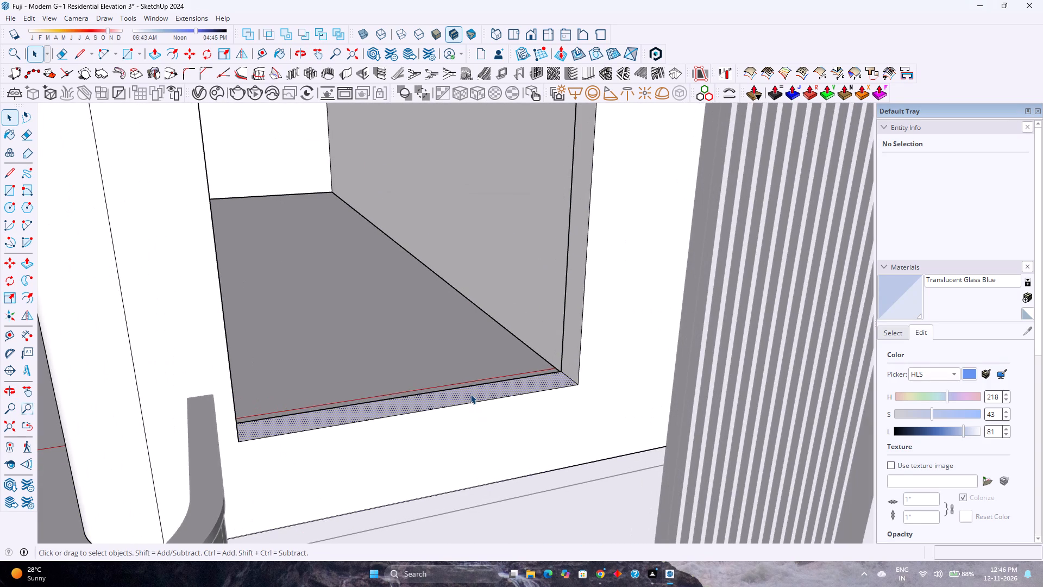
pyautogui.click(150, 55)
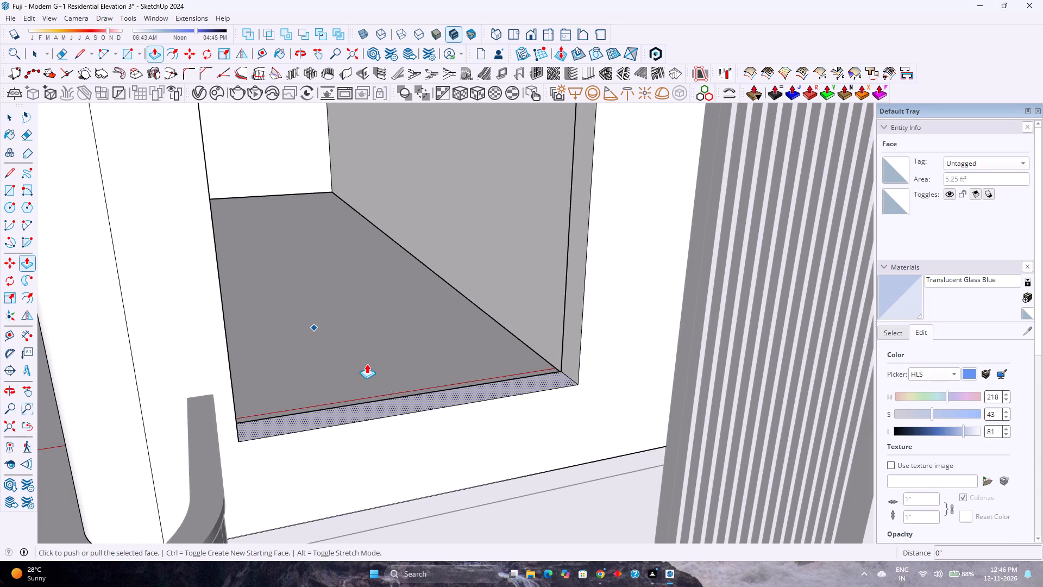
pyautogui.click(392, 405)
pyautogui.click(398, 501)
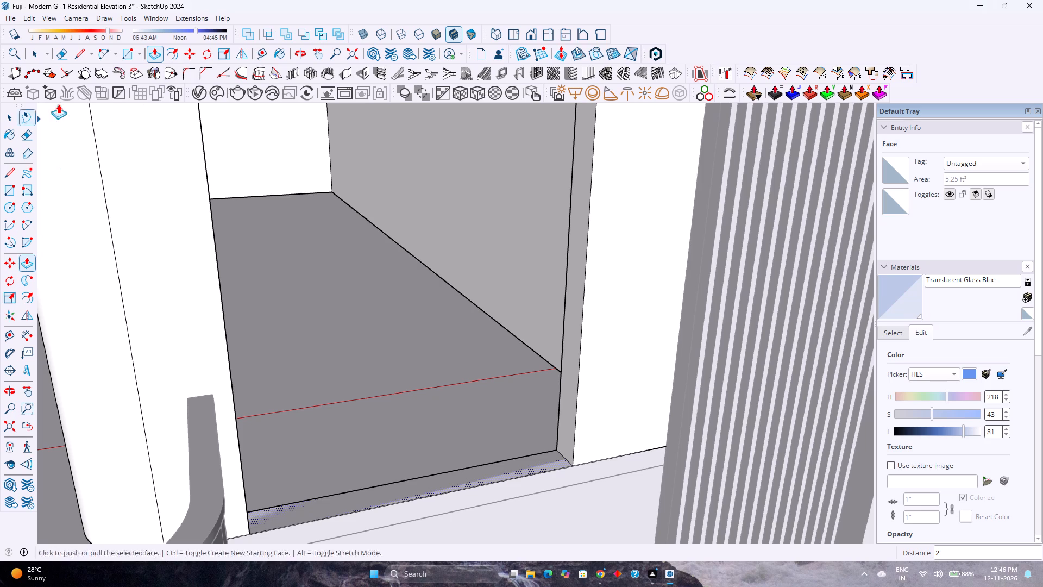
# Erase the leftover sill edges at the bottom of the upper-floor opening and leave the wall group.
pyautogui.click(68, 51)
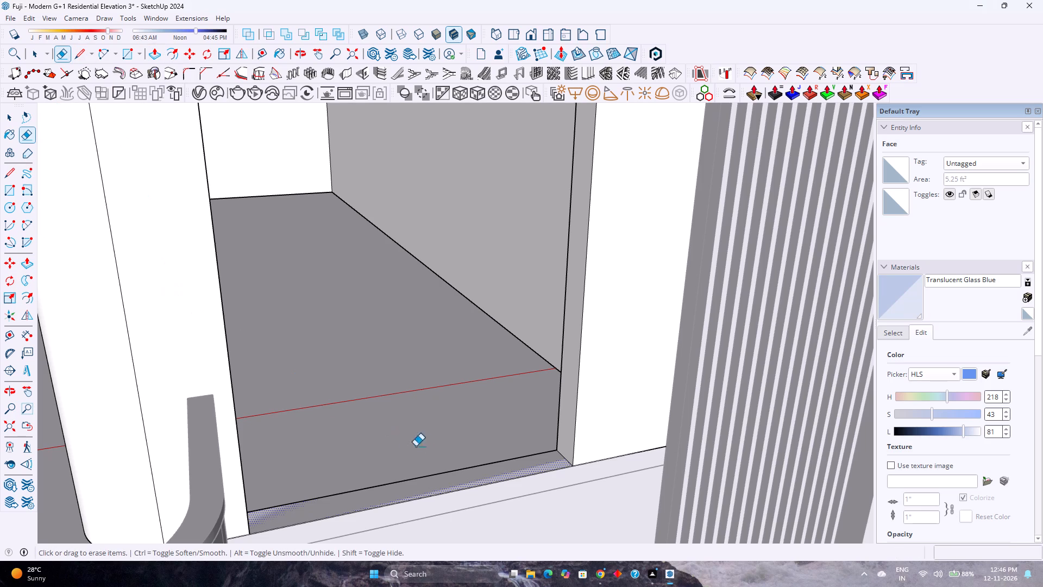
pyautogui.moveTo(431, 468); pyautogui.dragTo(450, 503)
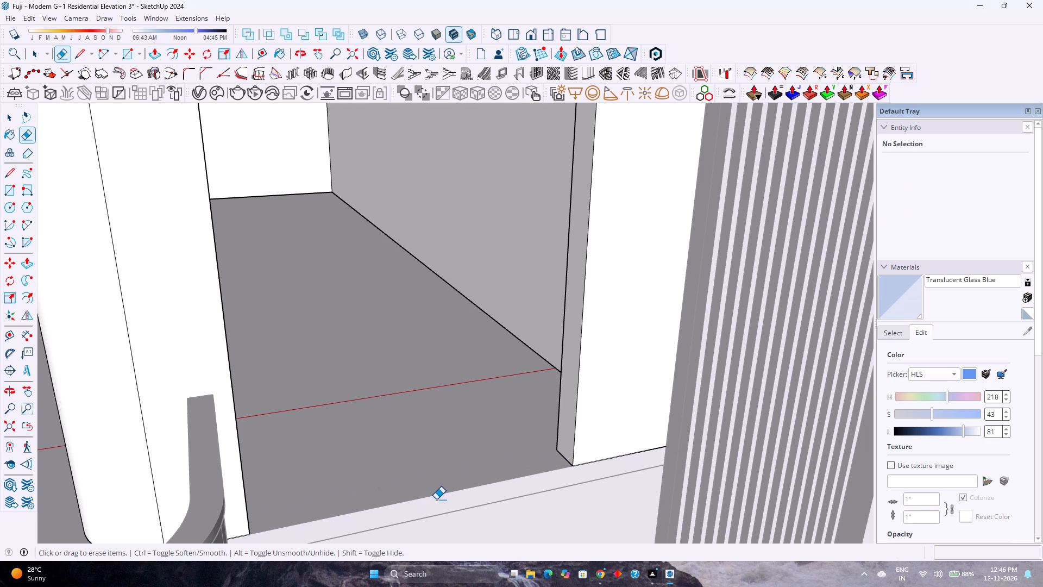
pyautogui.press('space')
pyautogui.scroll(-10, 411, 445)
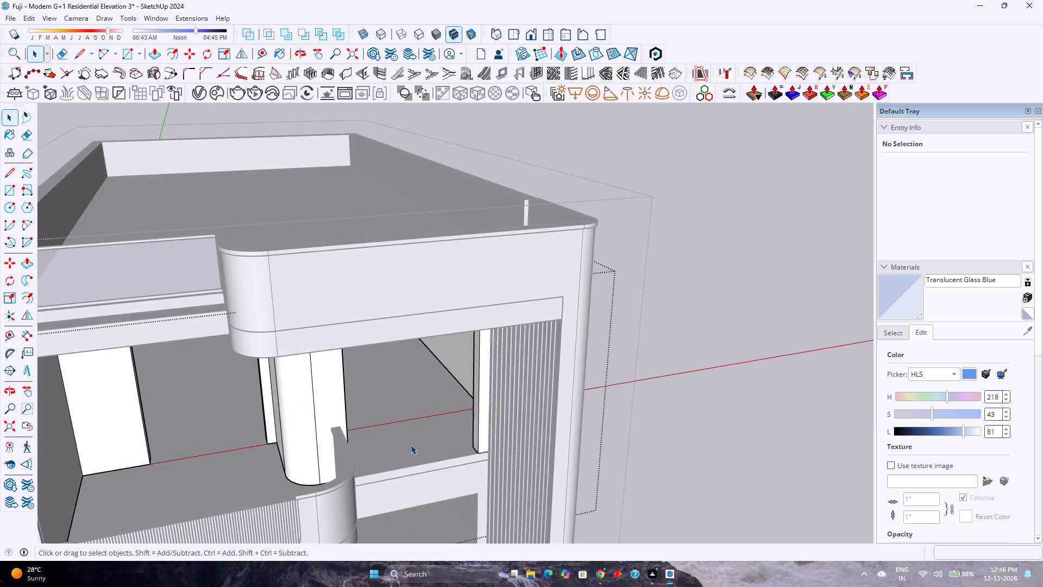
pyautogui.scroll(-6, 411, 445)
pyautogui.click(652, 463)
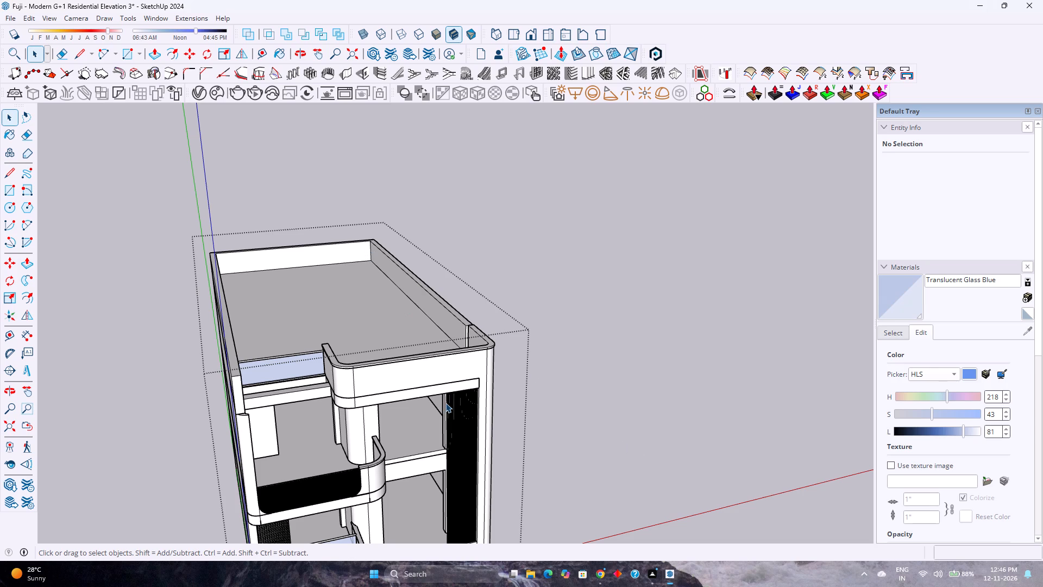
# Return to the front view and check the two full-height openings in the overall elevation.
pyautogui.click(527, 28)
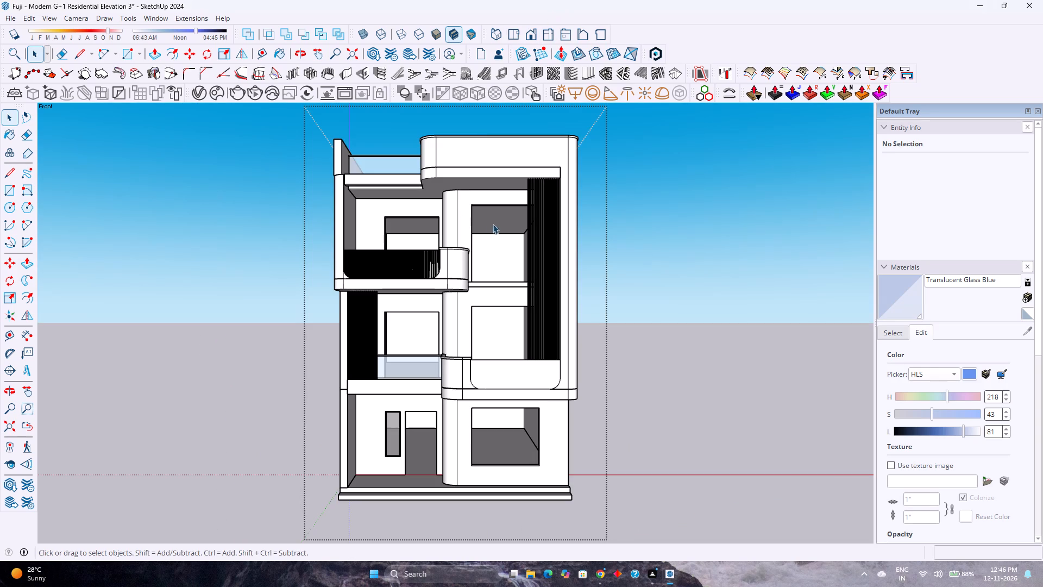
pyautogui.scroll(2, 543, 168)
pyautogui.moveTo(549, 169); pyautogui.dragTo(546, 202, button='middle')
pyautogui.scroll(-6, 543, 196)
pyautogui.scroll(1, 543, 196)
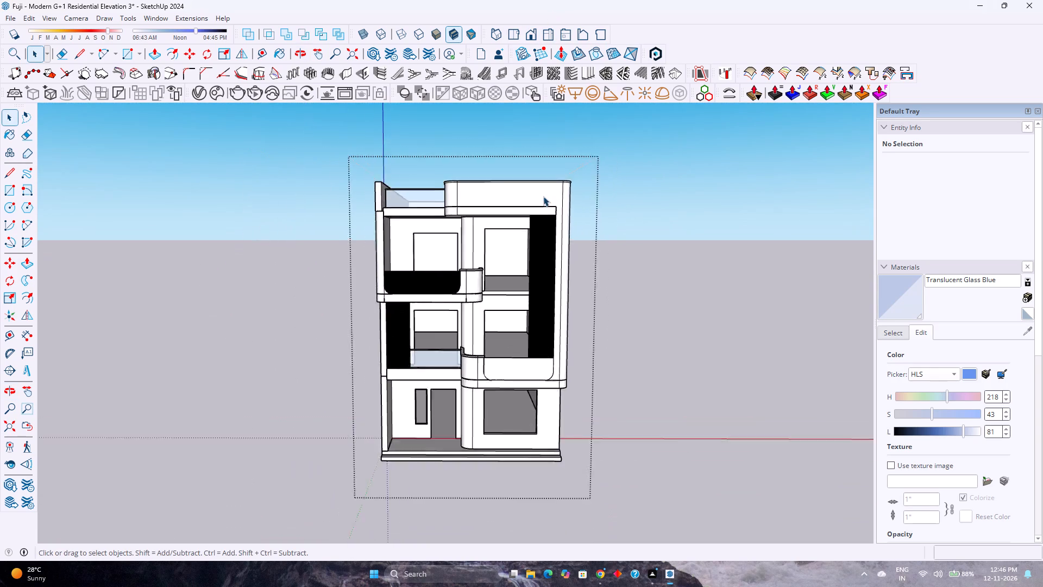
# Examine the upper-floor openings, balconies and vertical slats from above and from the side.
pyautogui.scroll(1, 543, 196)
pyautogui.scroll(-3, 543, 196)
pyautogui.scroll(3, 543, 196)
pyautogui.scroll(-3, 543, 196)
pyautogui.scroll(3, 543, 196)
pyautogui.scroll(6, 515, 317)
pyautogui.moveTo(514, 322); pyautogui.dragTo(451, 406, button='middle')
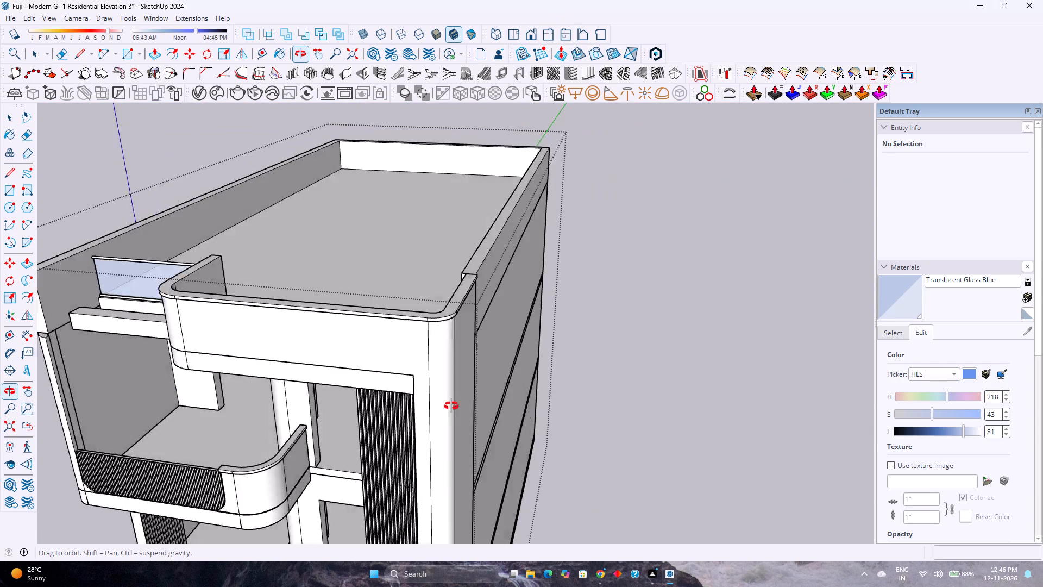
pyautogui.moveTo(451, 406); pyautogui.dragTo(467, 335, button='middle')
pyautogui.middleClick(470, 335)
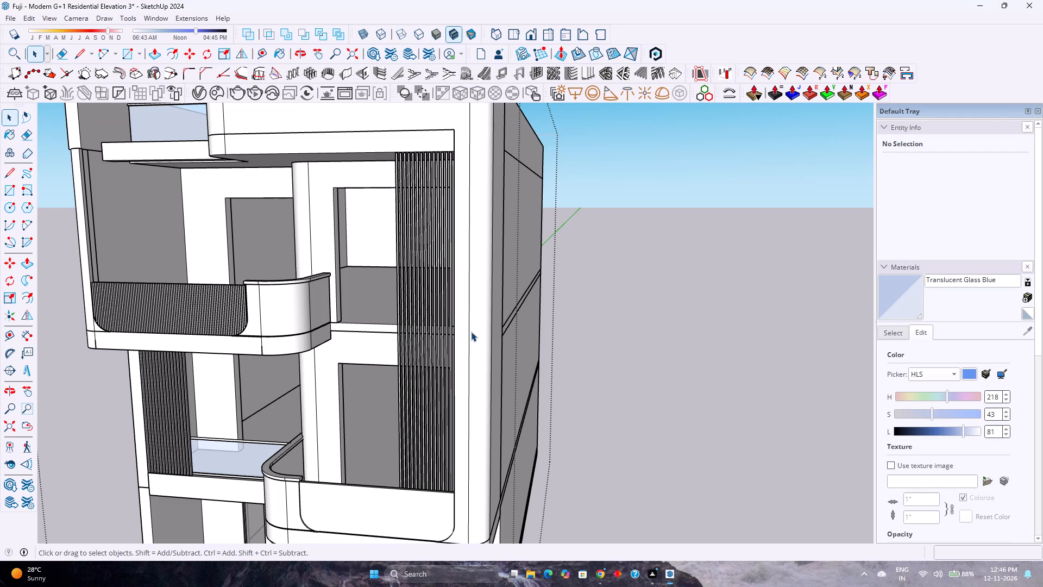
pyautogui.scroll(2, 454, 332)
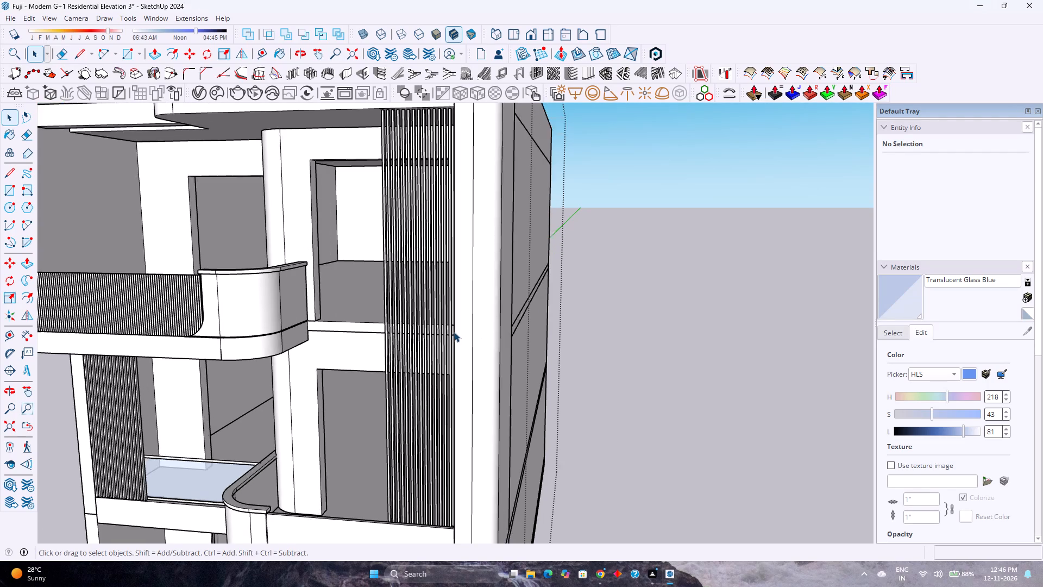
pyautogui.scroll(-3, 454, 332)
pyautogui.moveTo(328, 332); pyautogui.dragTo(411, 364, button='middle')
pyautogui.middleClick(411, 364)
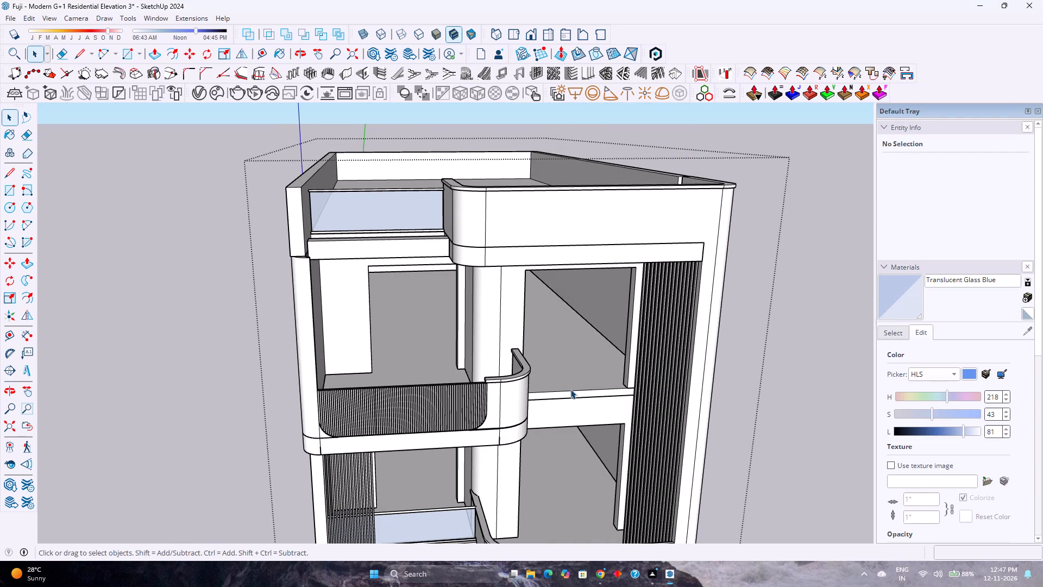
# Undo the sill-edge erasures and the 2' push on the upper-floor opening beside the tall slats.
pyautogui.hotkey('ctrl', 'z')
pyautogui.hotkey('ctrl', 'z')
pyautogui.hotkey('ctrl', 'z')
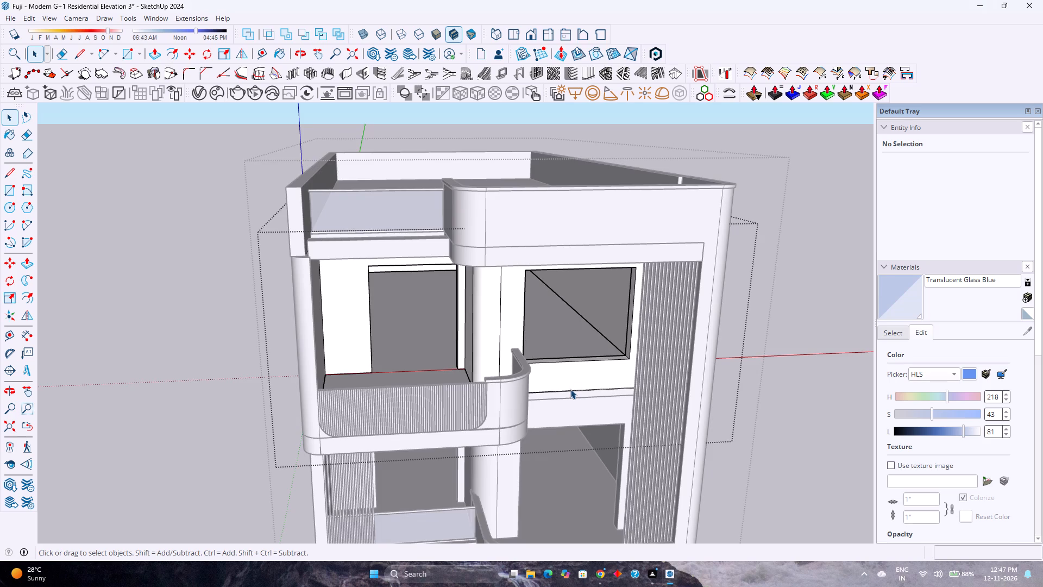
# Push the sill of the upper-floor opening beside the tall slats down 1'6" and leave the wall group.
pyautogui.click(607, 367)
pyautogui.scroll(5, 605, 359)
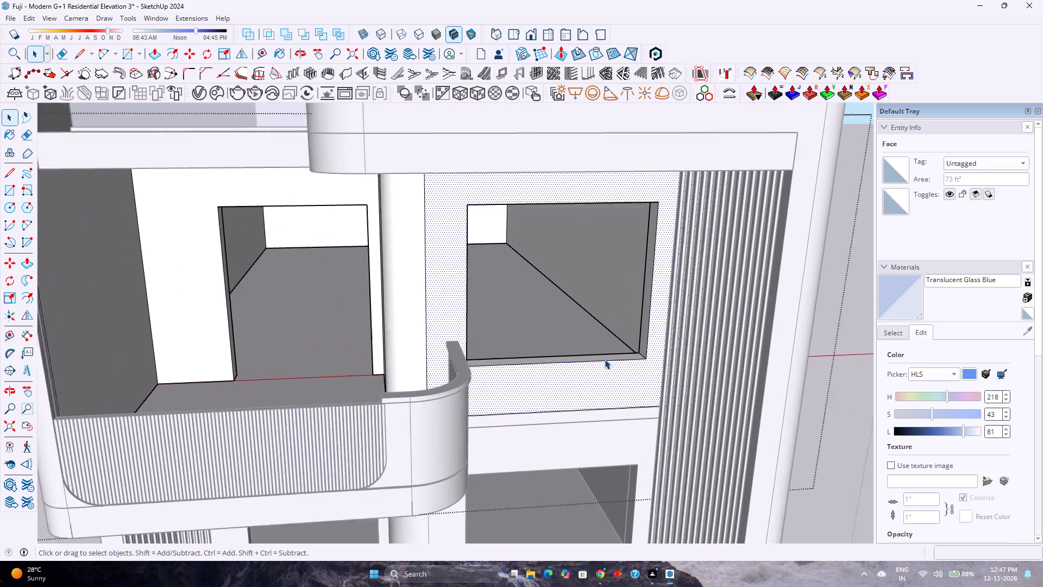
pyautogui.scroll(1, 605, 359)
pyautogui.moveTo(605, 359); pyautogui.dragTo(585, 379, button='middle')
pyautogui.click(159, 54)
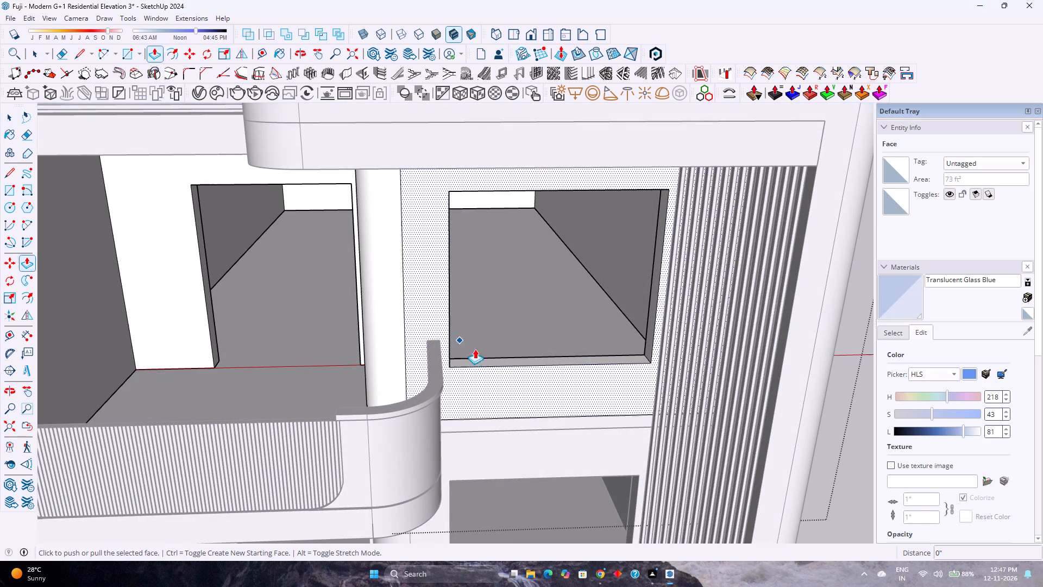
pyautogui.press('Escape')
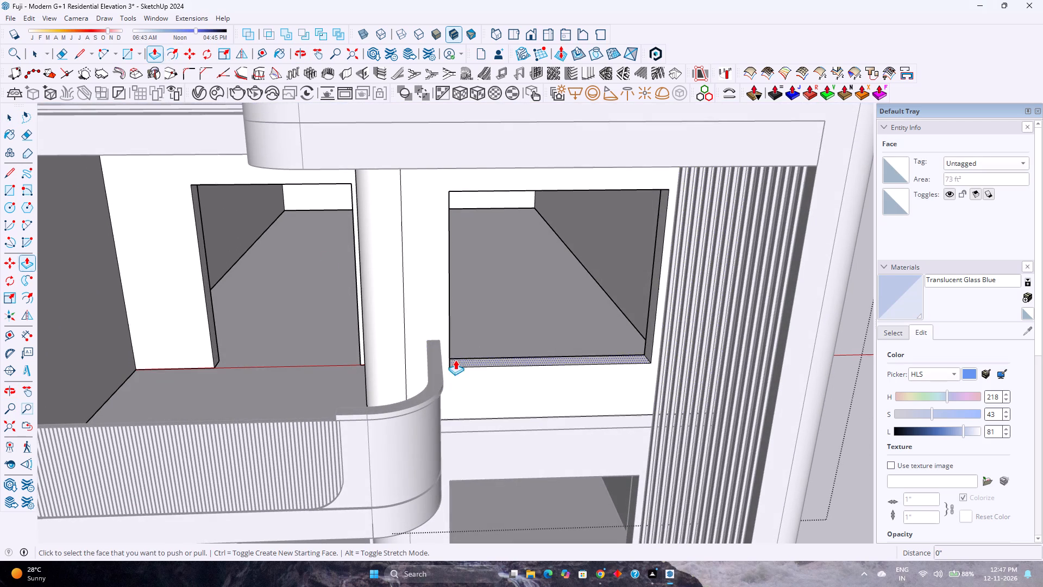
pyautogui.scroll(1, 524, 363)
pyautogui.click(524, 363)
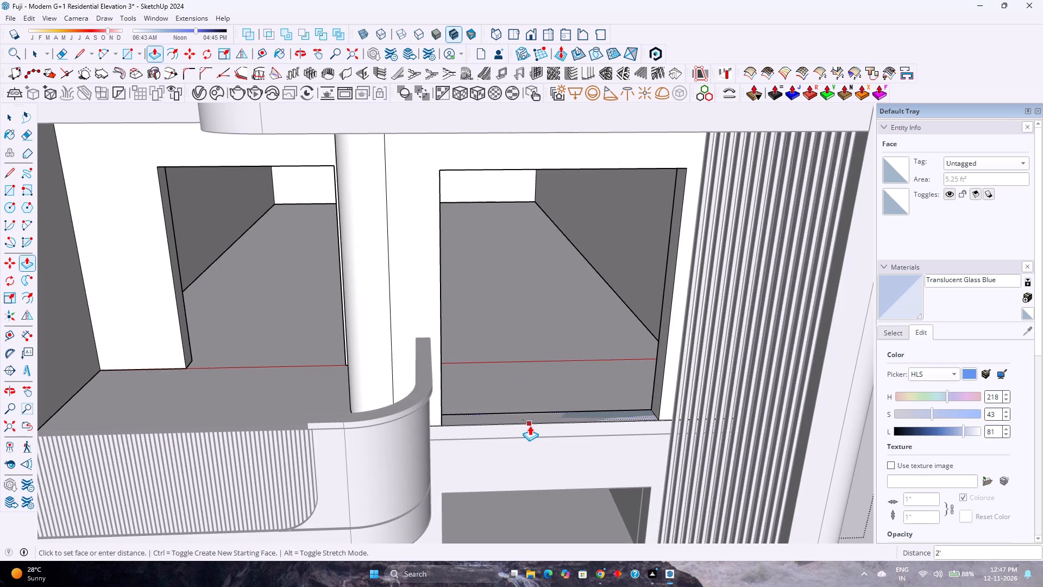
pyautogui.write("1'")
pyautogui.press('Return')
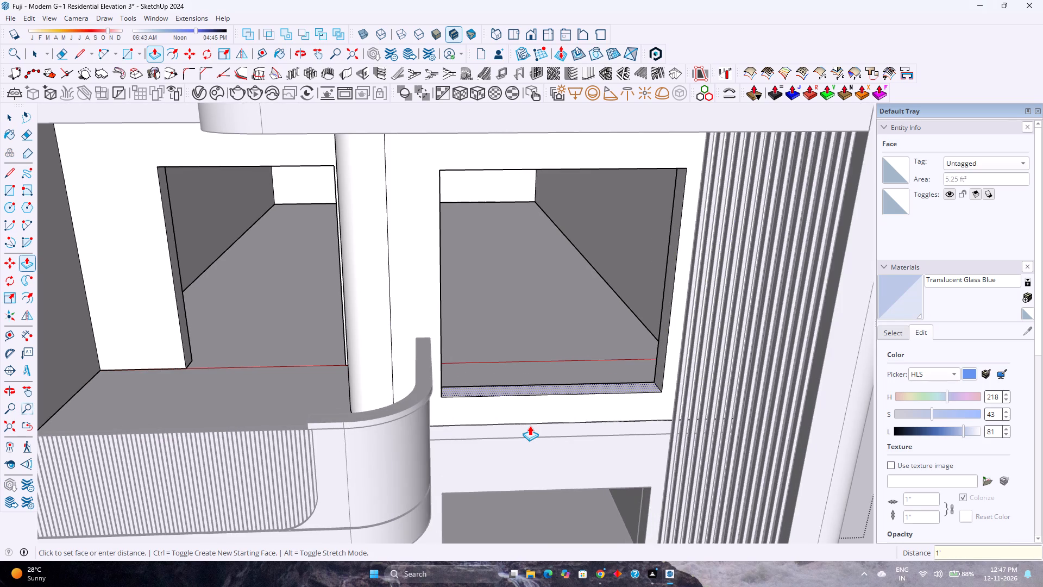
pyautogui.write("1'6")
pyautogui.press('Return')
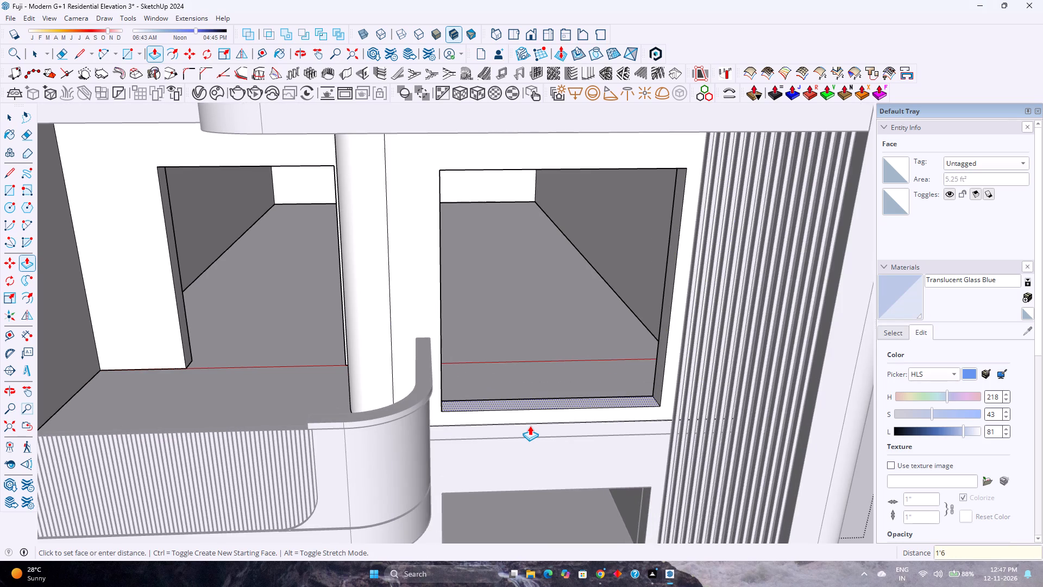
pyautogui.press('space')
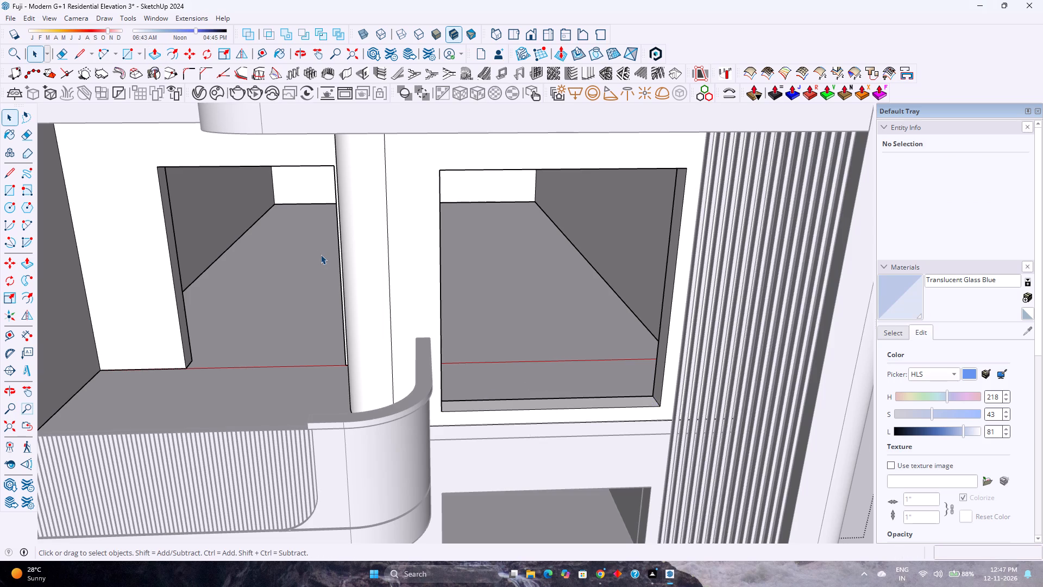
pyautogui.scroll(-5, 319, 252)
pyautogui.click(624, 371)
# Examine the lowered upper-floor sill close up and against the whole front elevation.
pyautogui.scroll(-3, 571, 349)
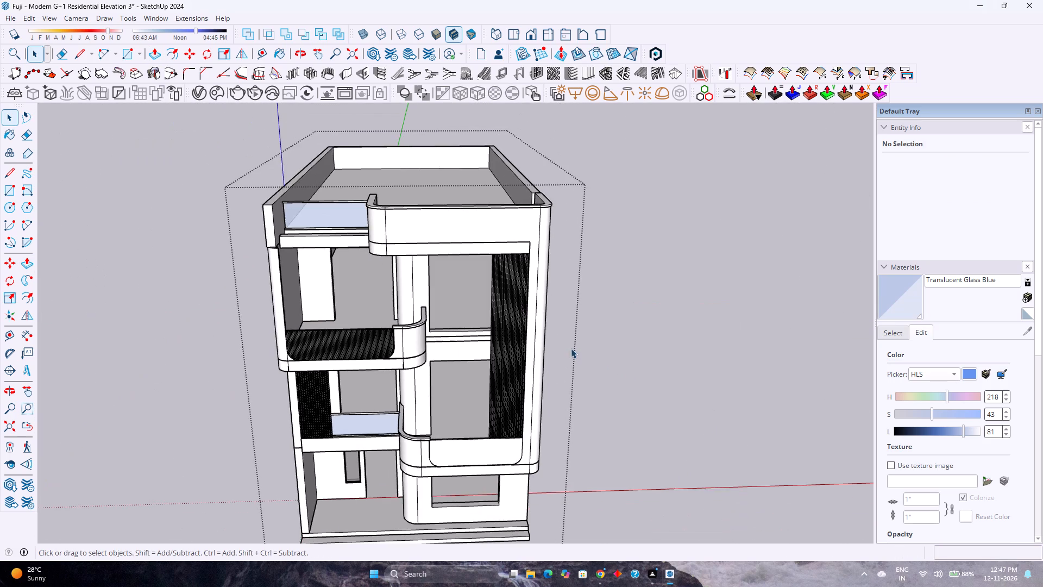
pyautogui.moveTo(444, 370); pyautogui.dragTo(426, 290, button='middle')
pyautogui.scroll(2, 498, 276)
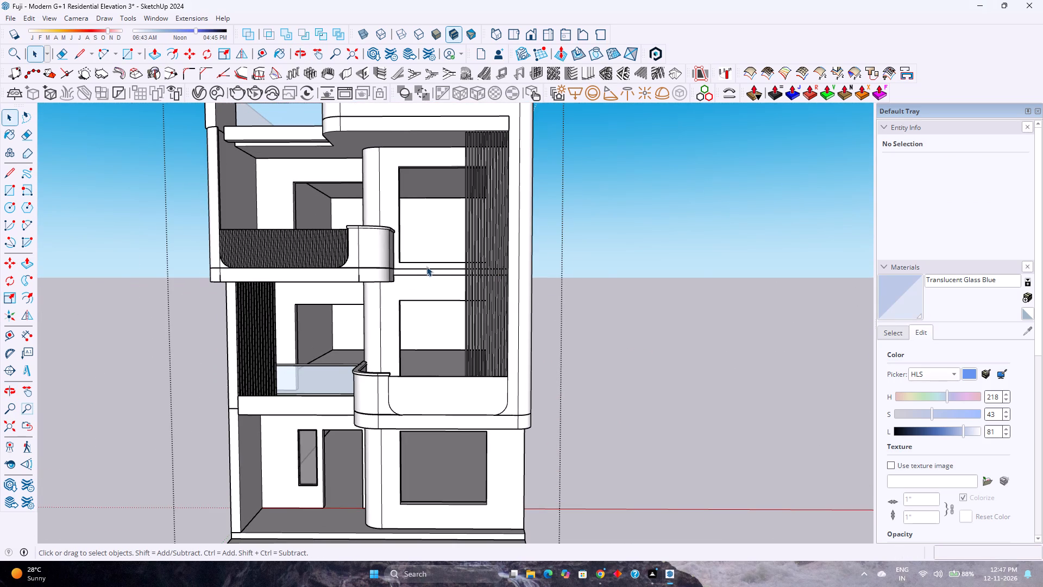
pyautogui.scroll(5, 426, 266)
pyautogui.scroll(-4, 427, 265)
pyautogui.click(715, 328)
pyautogui.scroll(1, 648, 288)
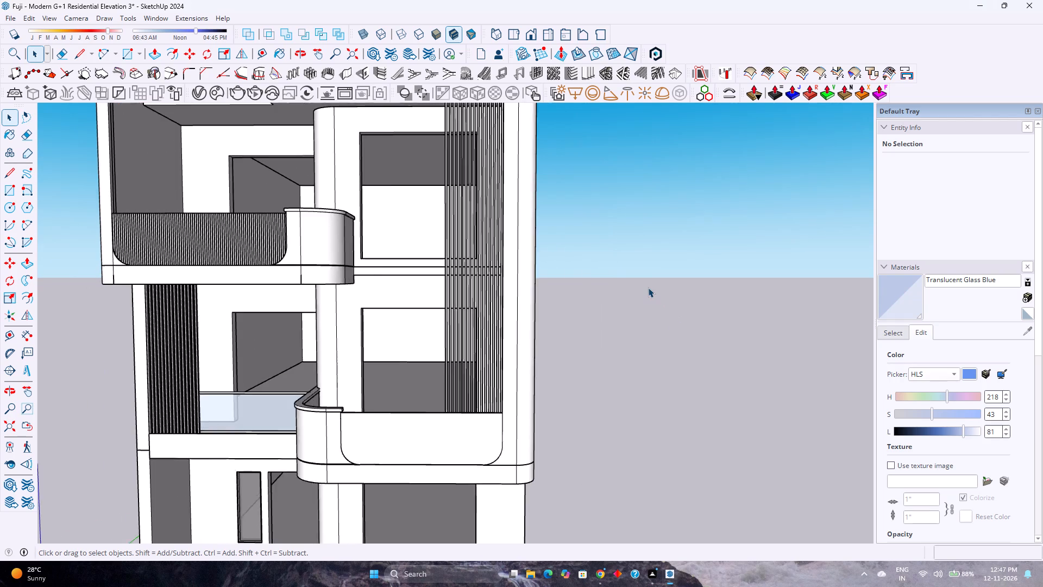
pyautogui.scroll(-4, 648, 288)
pyautogui.scroll(3, 648, 288)
pyautogui.scroll(-3, 648, 288)
pyautogui.scroll(-3, 498, 289)
pyautogui.scroll(3, 499, 294)
pyautogui.scroll(-4, 499, 295)
pyautogui.scroll(3, 499, 296)
pyautogui.scroll(-3, 499, 296)
pyautogui.scroll(1, 499, 297)
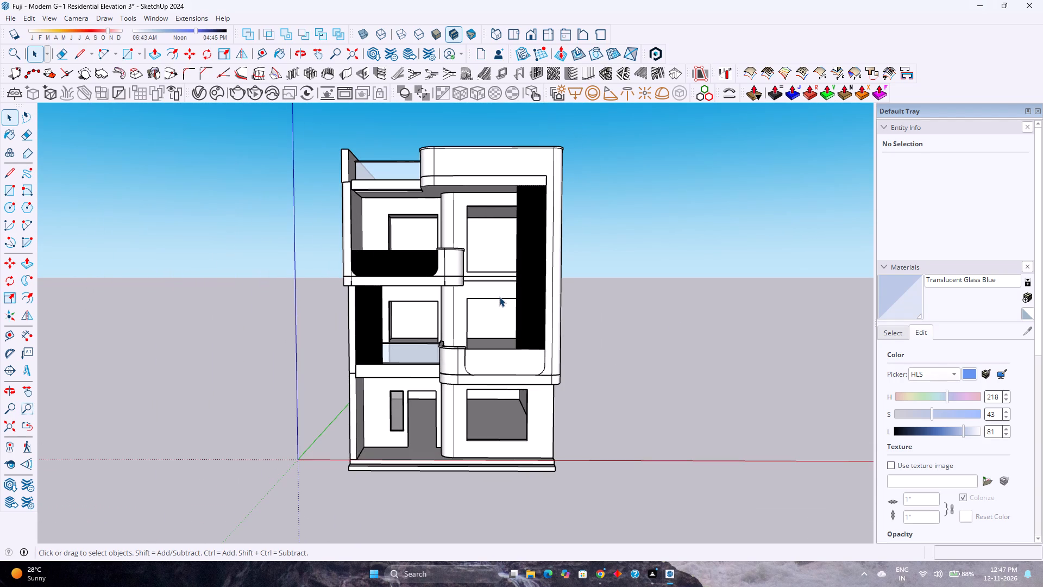
pyautogui.scroll(2, 499, 299)
pyautogui.scroll(-2, 499, 301)
pyautogui.scroll(4, 499, 302)
pyautogui.scroll(-3, 499, 305)
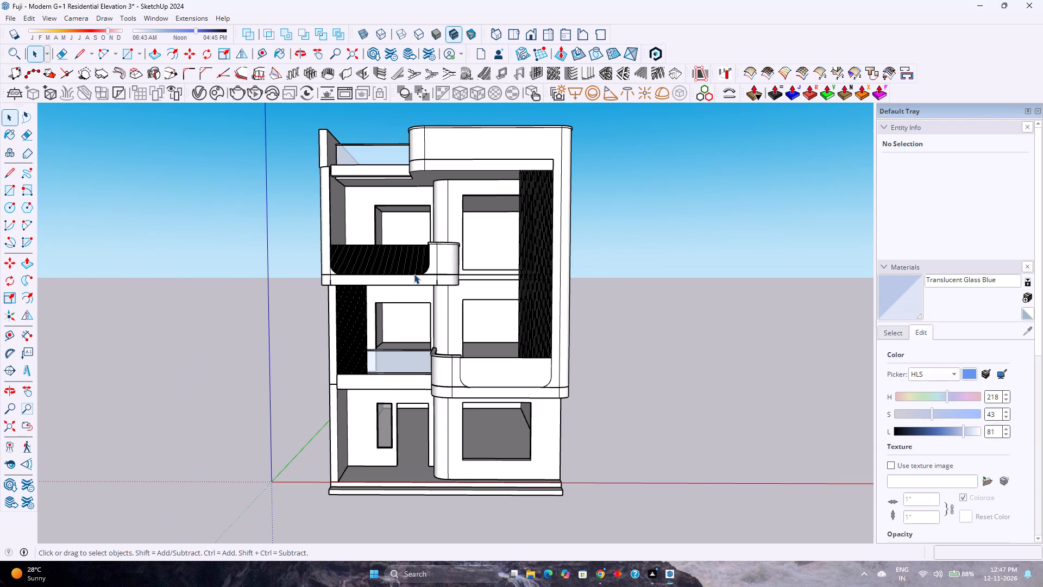
# Save the model.
pyautogui.hotkey('ctrl', 's')
# Fit the whole building in the front view and examine its openings, balconies and slat screens.
pyautogui.click(532, 35)
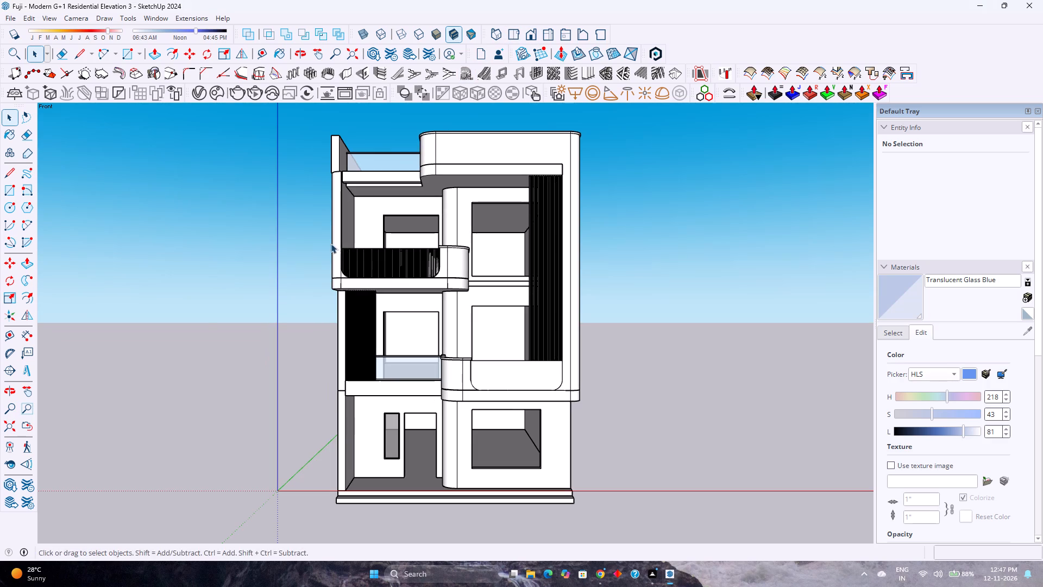
pyautogui.click(12, 423)
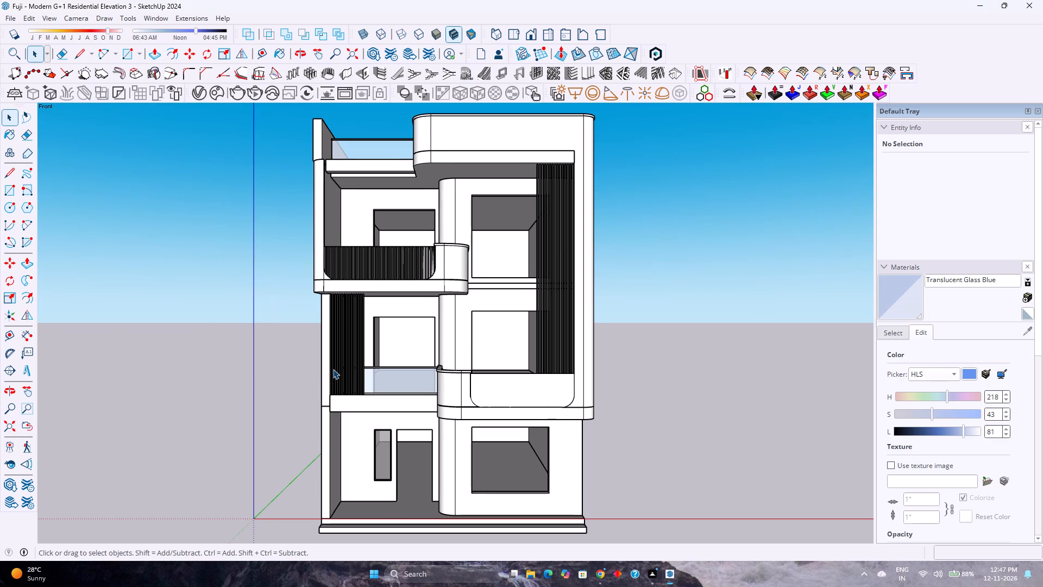
pyautogui.scroll(2, 333, 369)
pyautogui.scroll(-3, 334, 369)
pyautogui.scroll(1, 342, 369)
pyautogui.scroll(-3, 354, 366)
pyautogui.scroll(2, 395, 372)
pyautogui.scroll(-4, 414, 372)
pyautogui.scroll(3, 414, 372)
pyautogui.scroll(-4, 414, 372)
pyautogui.scroll(4, 414, 372)
pyautogui.scroll(-4, 414, 372)
pyautogui.scroll(3, 414, 372)
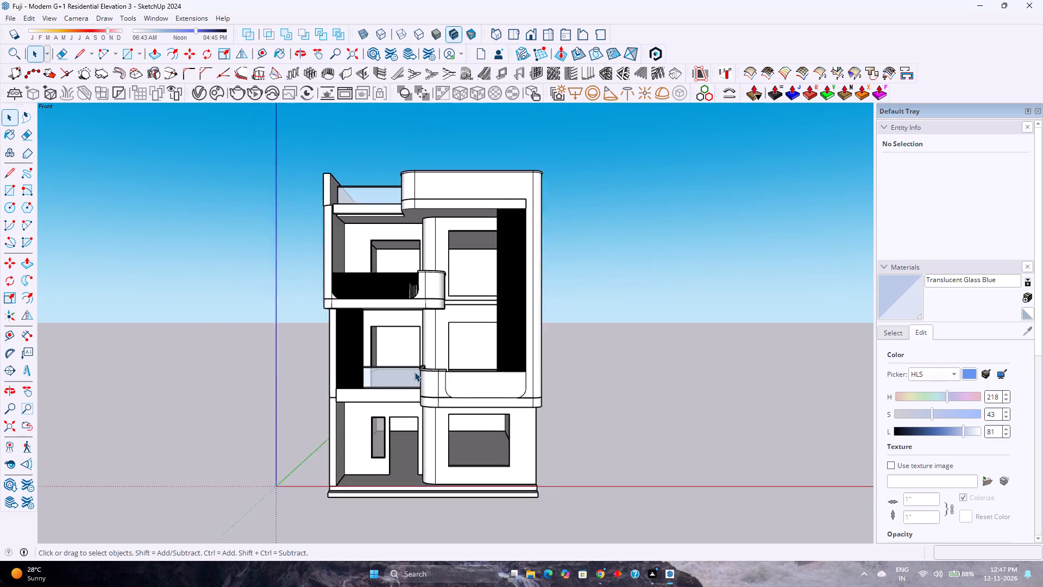
pyautogui.scroll(1, 414, 372)
pyautogui.scroll(-4, 414, 372)
pyautogui.scroll(4, 414, 372)
pyautogui.scroll(-4, 414, 369)
pyautogui.scroll(4, 415, 367)
pyautogui.scroll(-2, 415, 354)
pyautogui.scroll(4, 415, 353)
pyautogui.scroll(-2, 415, 353)
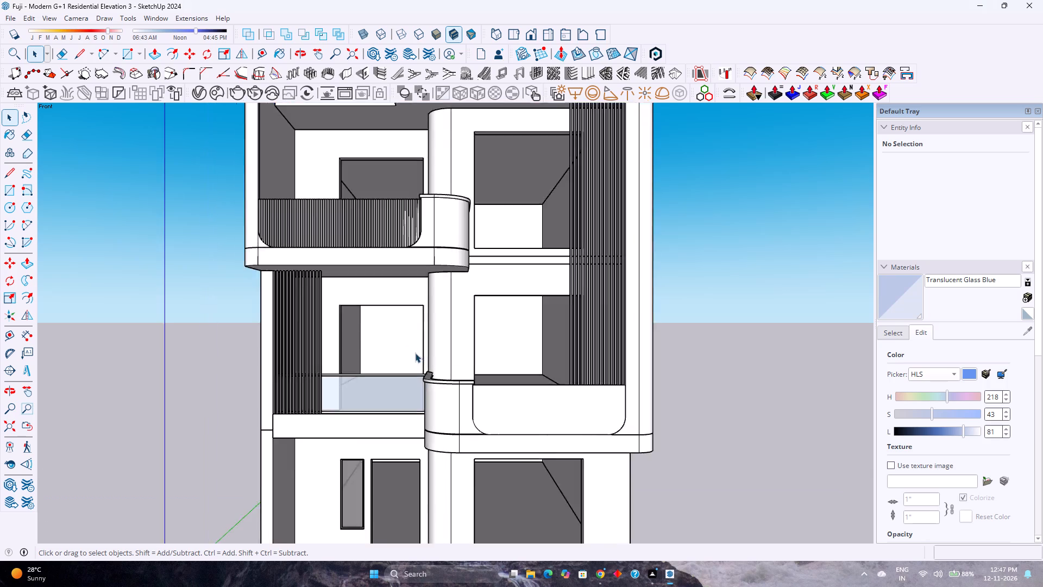
pyautogui.scroll(-2, 415, 353)
pyautogui.scroll(3, 415, 353)
pyautogui.scroll(-3, 415, 353)
pyautogui.scroll(2, 415, 353)
pyautogui.scroll(-3, 415, 353)
pyautogui.scroll(3, 415, 353)
pyautogui.scroll(-3, 415, 353)
pyautogui.scroll(4, 415, 353)
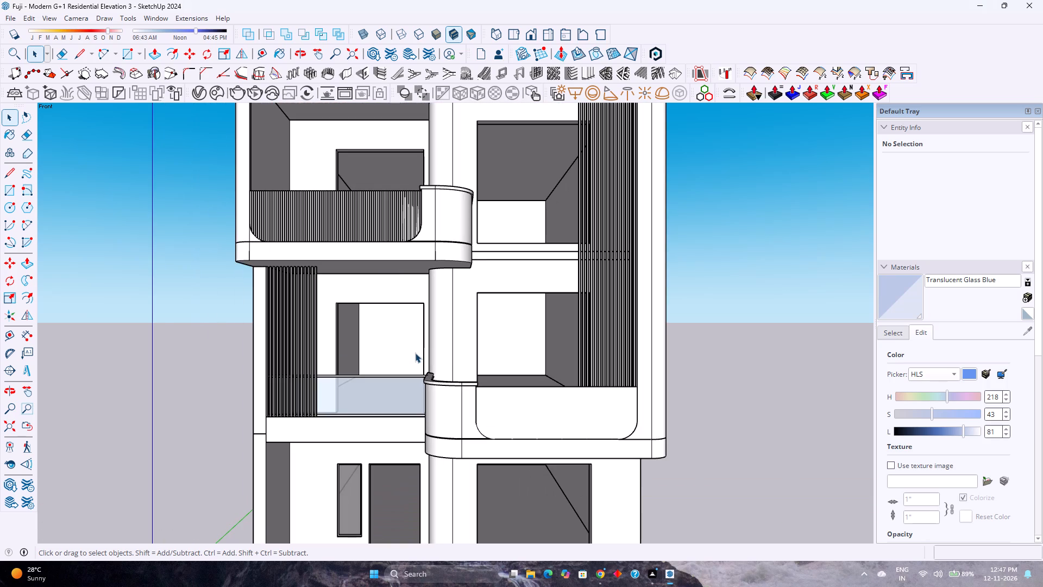
pyautogui.scroll(-3, 413, 353)
pyautogui.scroll(3, 413, 353)
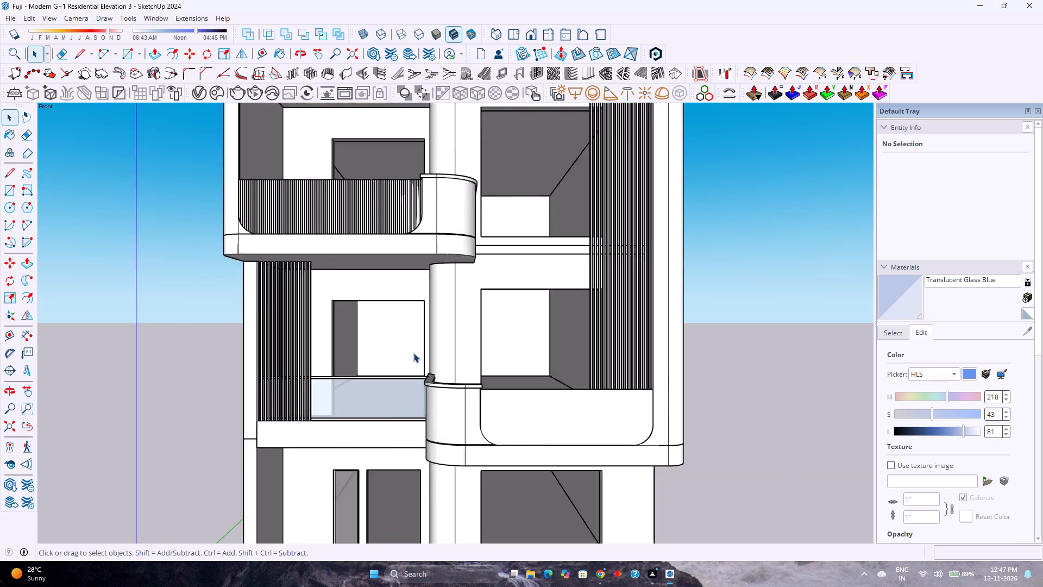
pyautogui.scroll(-4, 413, 353)
pyautogui.scroll(4, 413, 353)
pyautogui.scroll(-2, 413, 353)
pyautogui.scroll(2, 413, 353)
pyautogui.scroll(-3, 413, 353)
pyautogui.scroll(3, 413, 353)
pyautogui.scroll(-2, 413, 353)
pyautogui.scroll(3, 413, 353)
pyautogui.scroll(-4, 413, 353)
pyautogui.scroll(3, 413, 353)
pyautogui.scroll(-3, 413, 353)
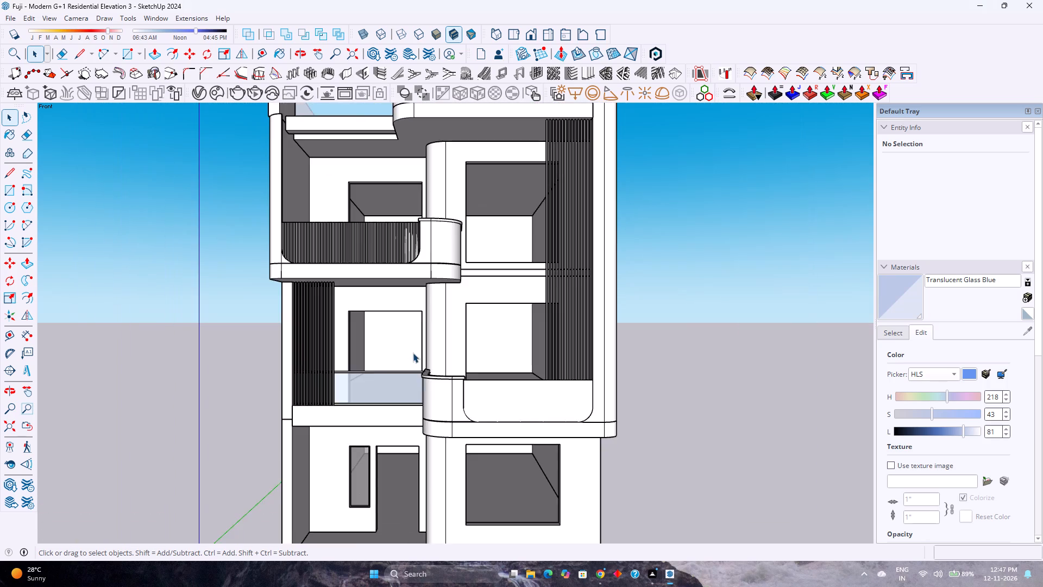
pyautogui.scroll(-6, 413, 353)
pyautogui.scroll(1, 413, 352)
pyautogui.scroll(-3, 413, 352)
pyautogui.scroll(6, 416, 355)
pyautogui.scroll(-2, 417, 354)
pyautogui.scroll(3, 417, 354)
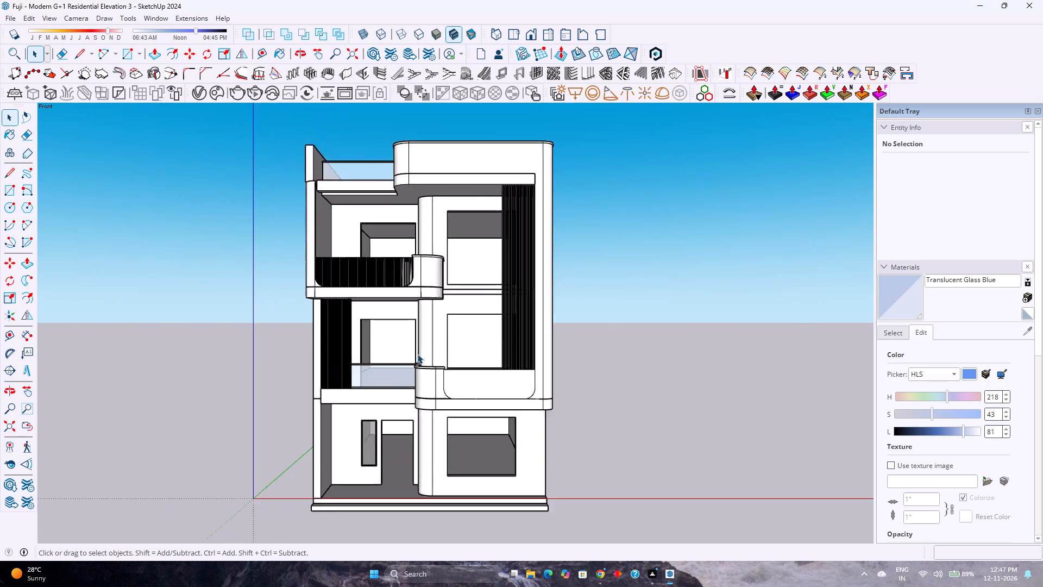
pyautogui.scroll(-3, 417, 354)
pyautogui.scroll(3, 417, 354)
pyautogui.scroll(-3, 417, 354)
pyautogui.scroll(3, 417, 354)
pyautogui.scroll(-3, 417, 354)
pyautogui.scroll(3, 419, 354)
pyautogui.scroll(-2, 419, 354)
pyautogui.scroll(2, 419, 354)
pyautogui.scroll(-4, 419, 349)
pyautogui.scroll(4, 419, 349)
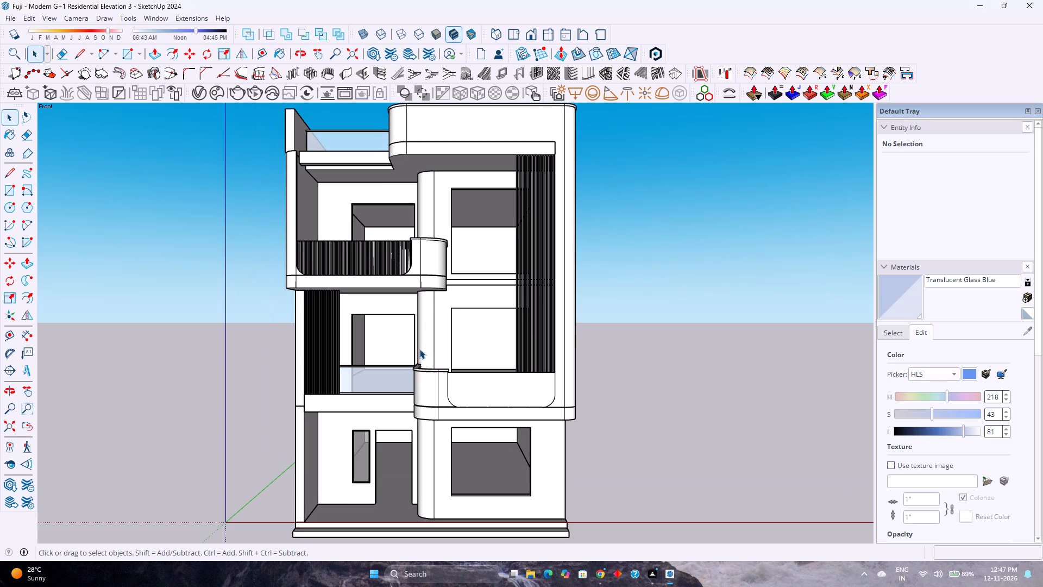
pyautogui.scroll(-3, 419, 349)
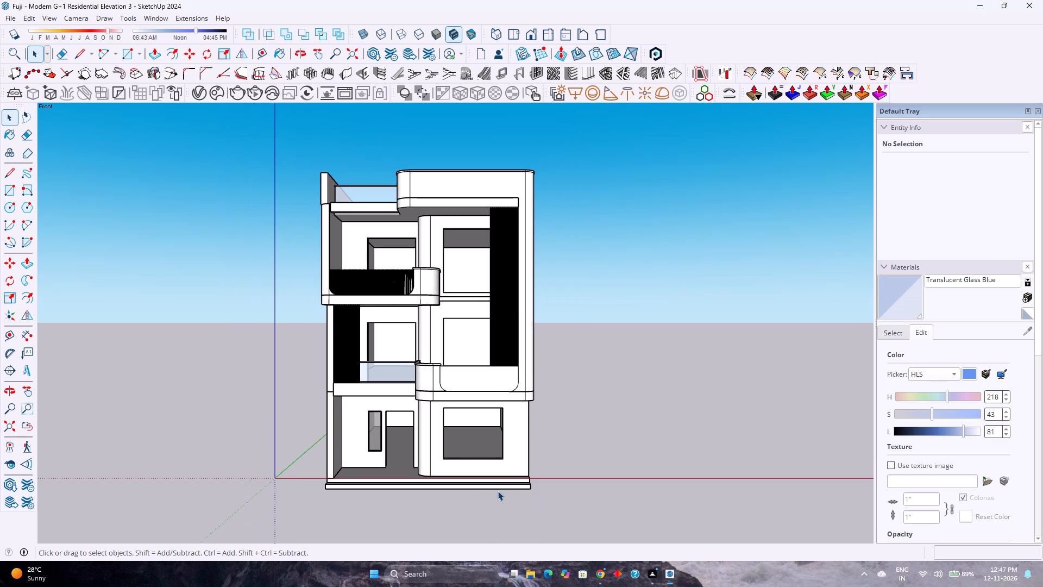
# Examine the plinth, front step and ground-floor openings from the side and corner, and return to the front view.
pyautogui.scroll(4, 498, 491)
pyautogui.moveTo(491, 486); pyautogui.dragTo(433, 513, button='middle')
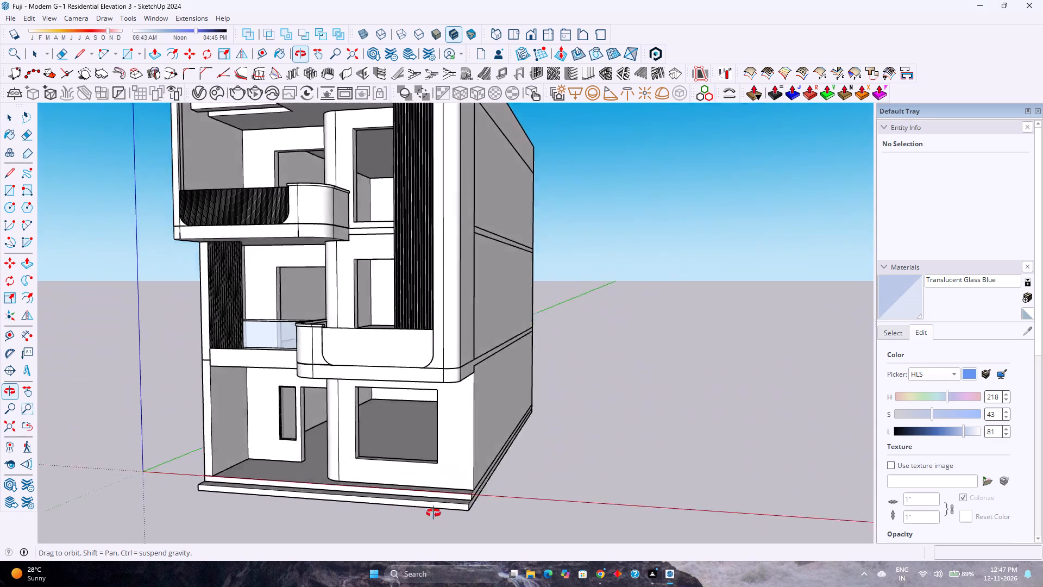
pyautogui.moveTo(433, 513); pyautogui.dragTo(186, 526, button='middle')
pyautogui.middleClick(170, 504)
pyautogui.scroll(3, 236, 474)
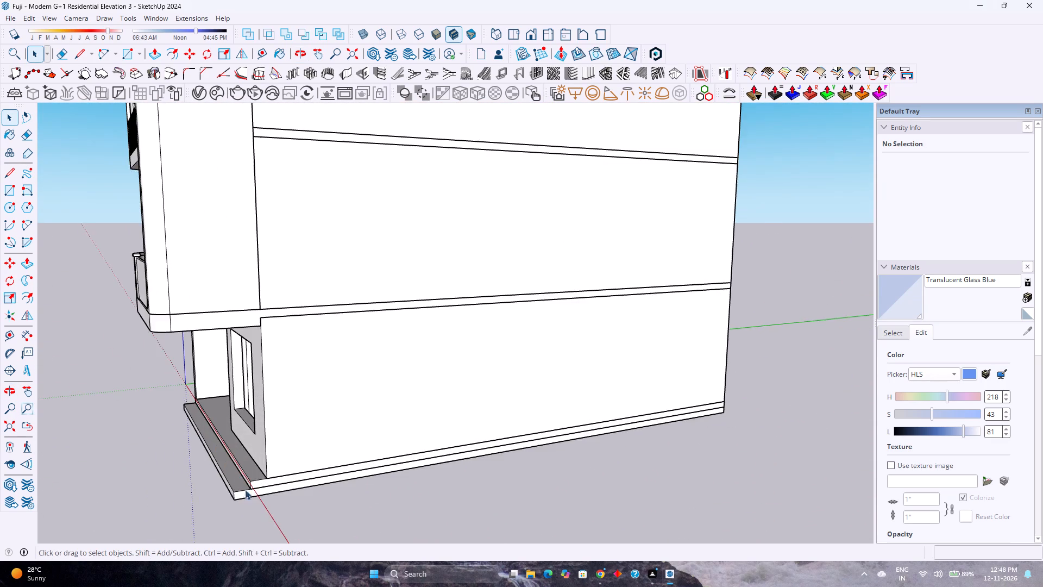
pyautogui.scroll(5, 245, 490)
pyautogui.moveTo(249, 502); pyautogui.dragTo(243, 432, button='middle')
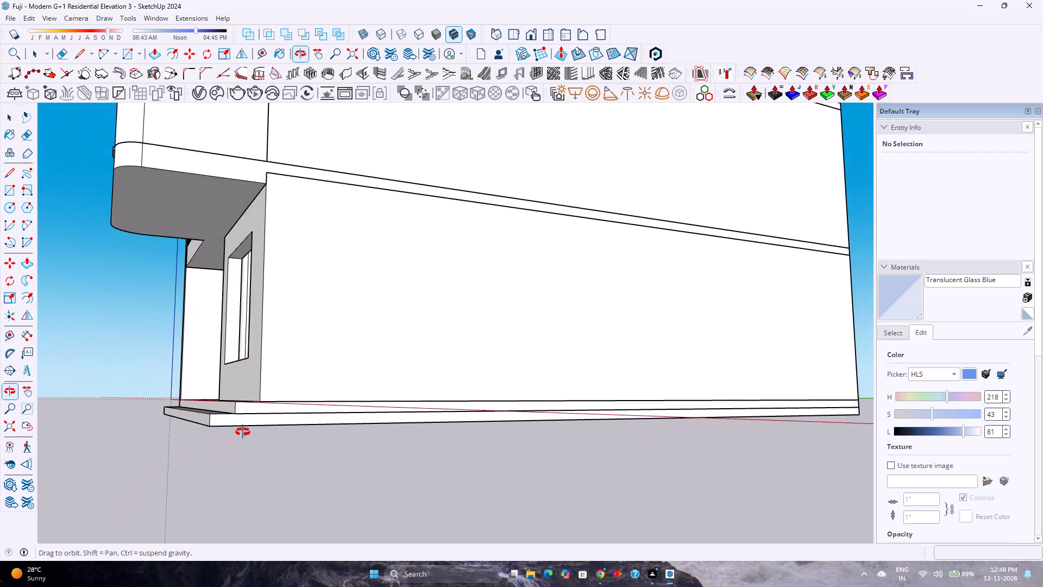
pyautogui.moveTo(243, 432); pyautogui.dragTo(640, 475, button='middle')
pyautogui.scroll(-3, 490, 394)
pyautogui.scroll(3, 619, 433)
pyautogui.moveTo(620, 433); pyautogui.dragTo(328, 474, button='middle')
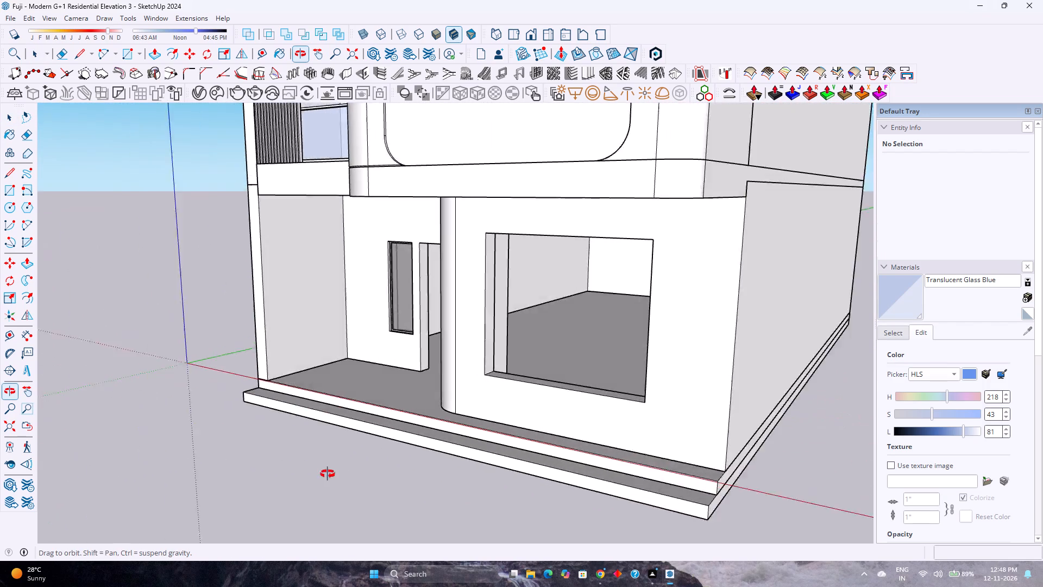
pyautogui.moveTo(328, 474); pyautogui.dragTo(231, 433, button='middle')
pyautogui.scroll(4, 455, 429)
pyautogui.scroll(-3, 455, 429)
pyautogui.scroll(3, 455, 429)
pyautogui.scroll(-4, 454, 429)
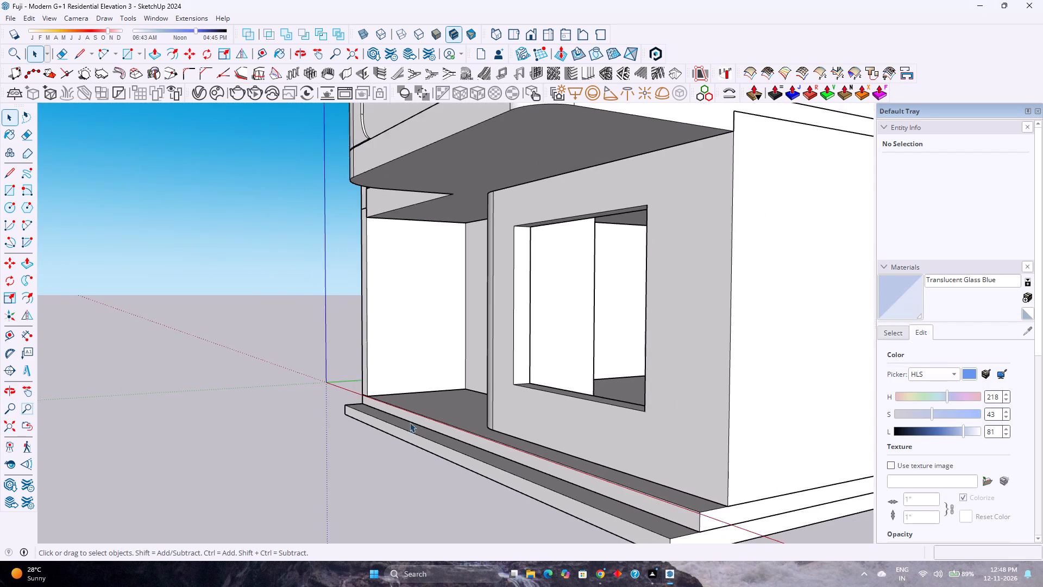
pyautogui.moveTo(291, 416); pyautogui.dragTo(493, 459, button='middle')
pyautogui.scroll(-12, 346, 415)
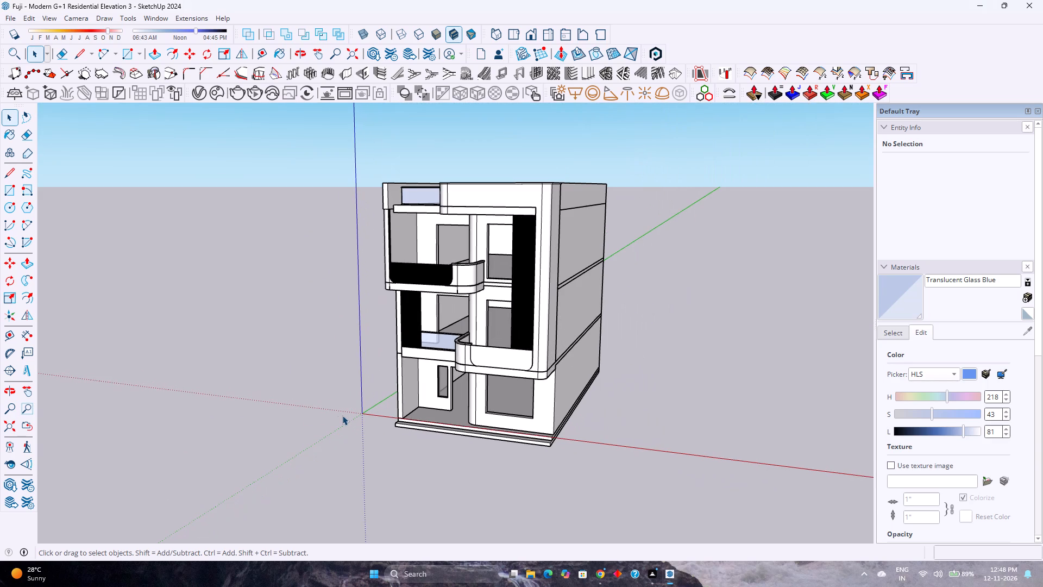
pyautogui.click(527, 32)
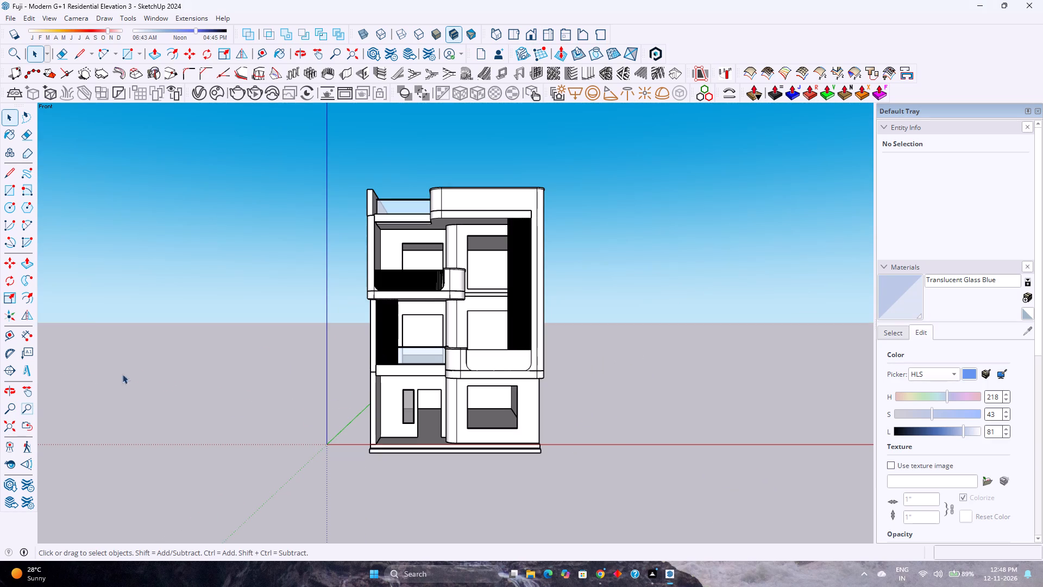
# Fit the whole building in the front view and examine its overall proportions, openings and slat screens from near and far.
pyautogui.click(13, 431)
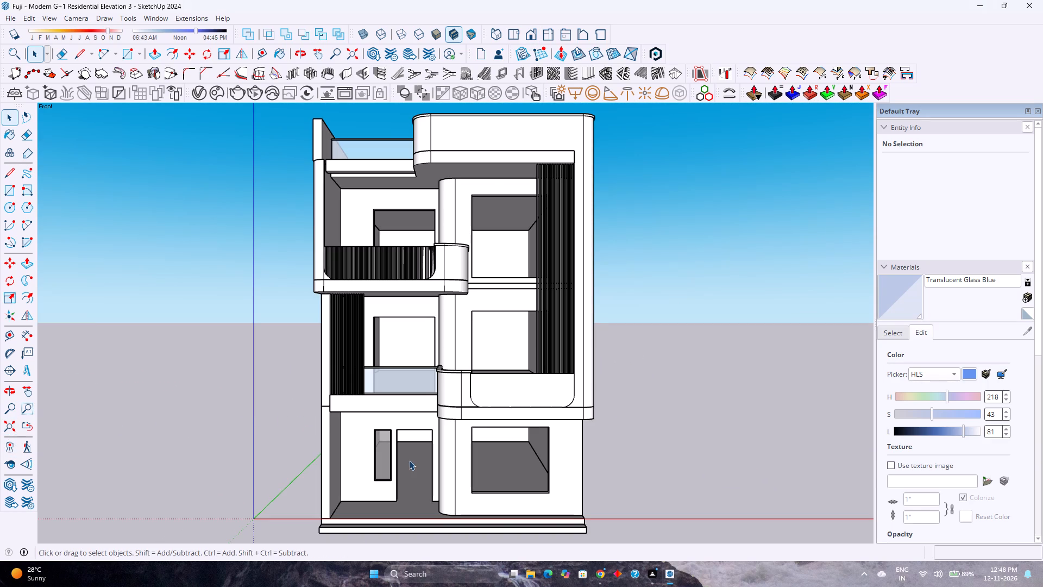
pyautogui.scroll(-3, 430, 546)
pyautogui.scroll(1, 472, 471)
pyautogui.scroll(-4, 469, 461)
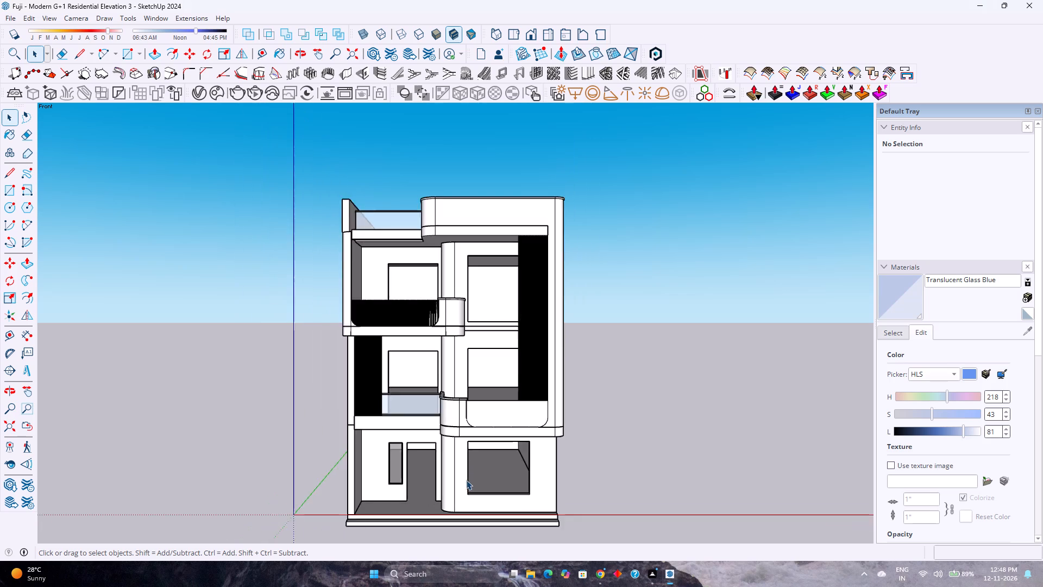
pyautogui.scroll(-1, 466, 480)
pyautogui.scroll(4, 463, 514)
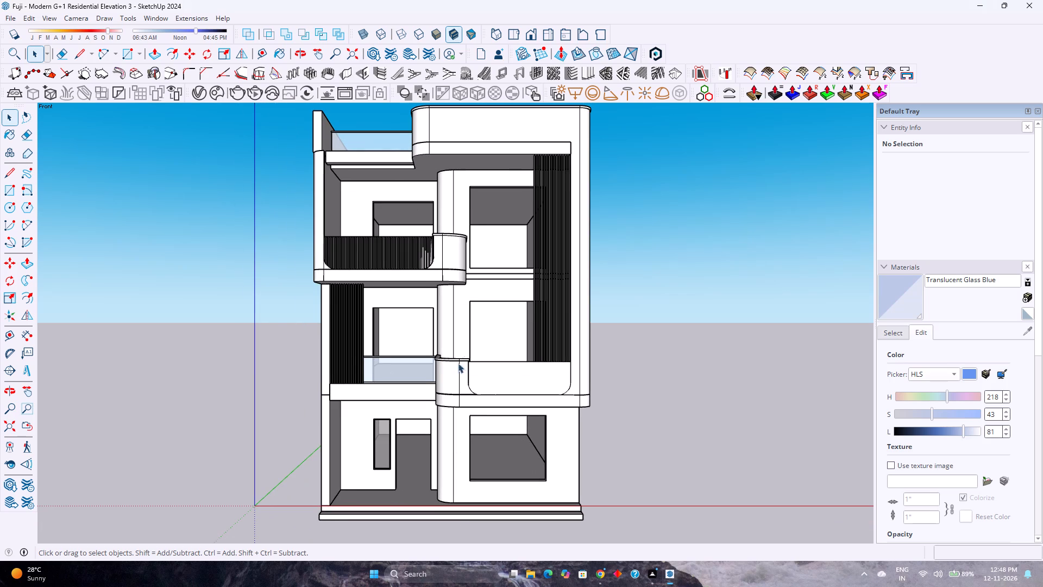
pyautogui.scroll(-1, 462, 344)
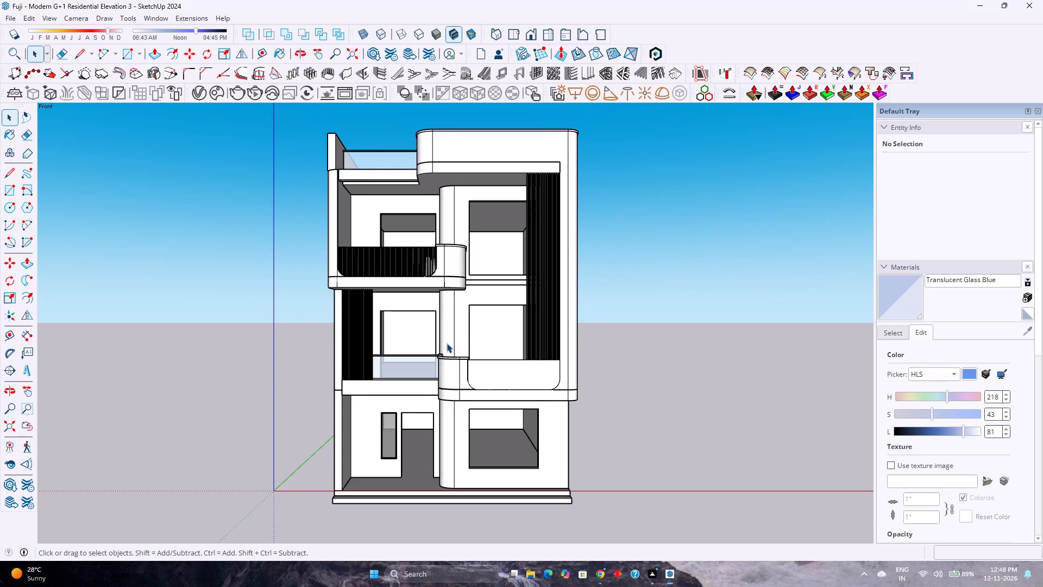
pyautogui.scroll(-3, 447, 343)
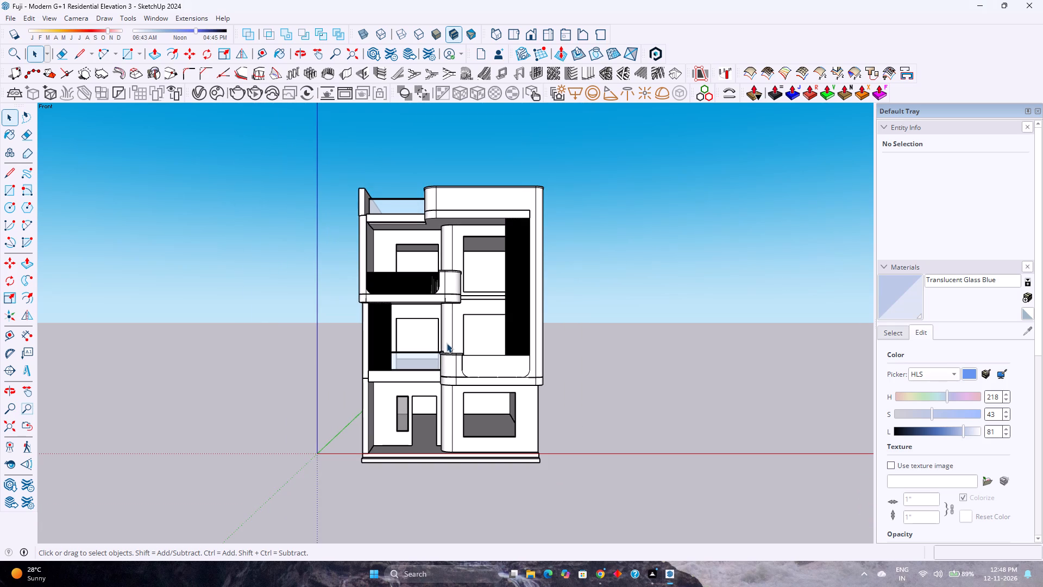
pyautogui.scroll(3, 447, 344)
pyautogui.scroll(-3, 447, 346)
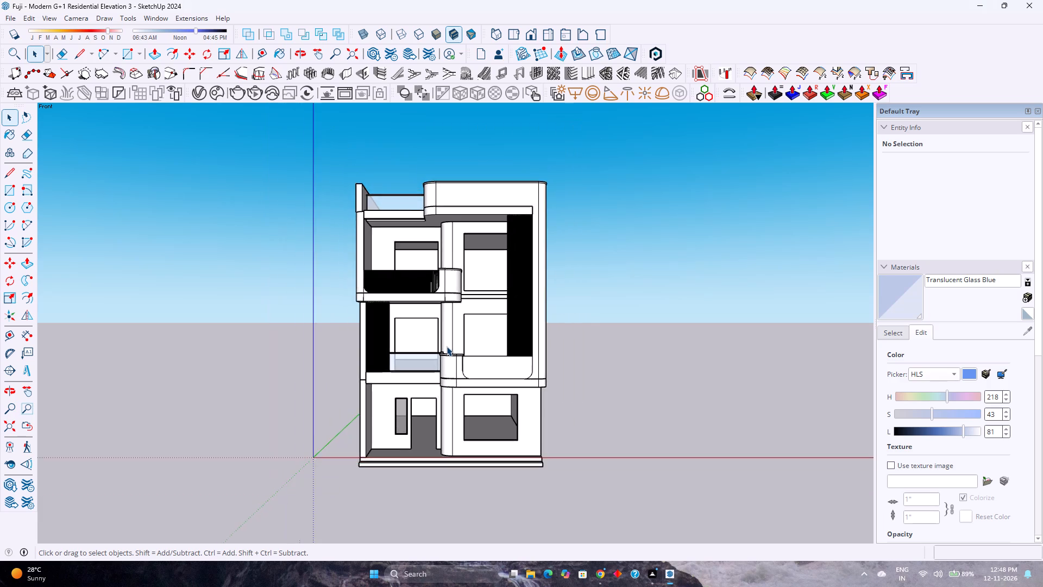
pyautogui.scroll(3, 447, 346)
pyautogui.scroll(-2, 447, 346)
pyautogui.scroll(2, 447, 346)
pyautogui.scroll(-2, 447, 346)
pyautogui.scroll(2, 447, 348)
pyautogui.scroll(-1, 447, 348)
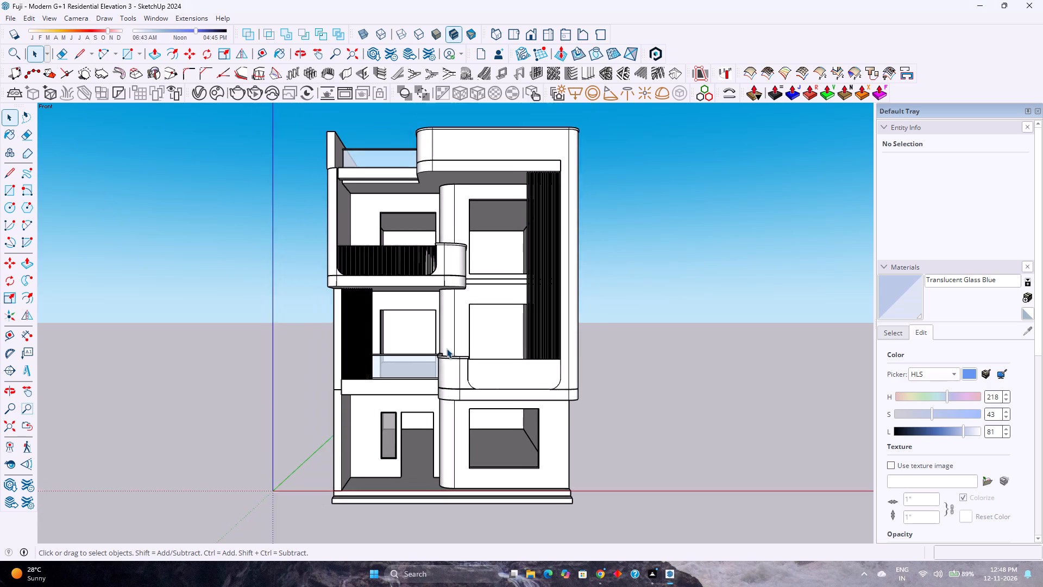
pyautogui.scroll(1, 447, 348)
pyautogui.scroll(-6, 447, 348)
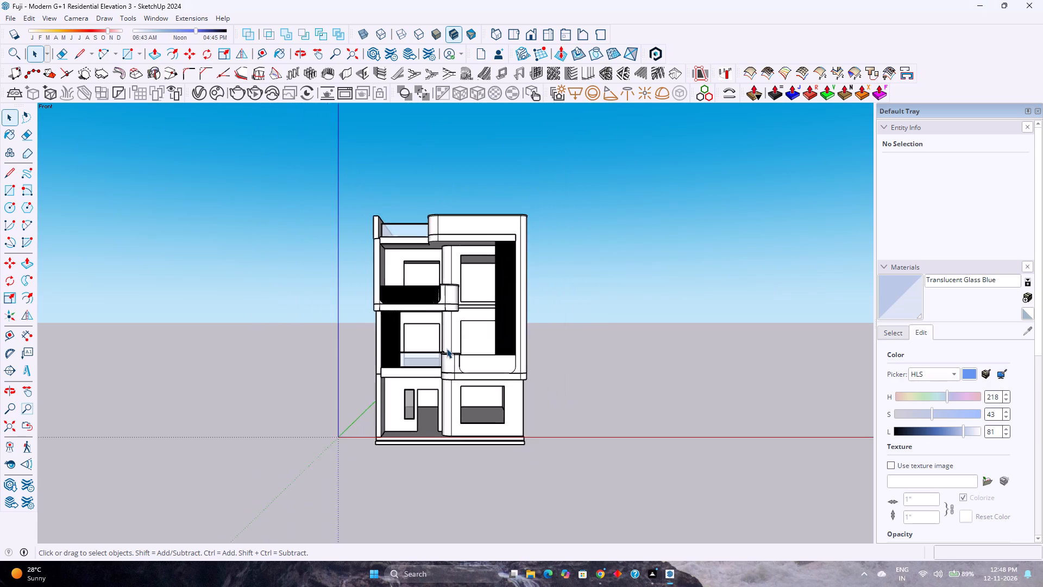
pyautogui.scroll(2, 447, 348)
pyautogui.scroll(-3, 447, 350)
pyautogui.scroll(2, 447, 350)
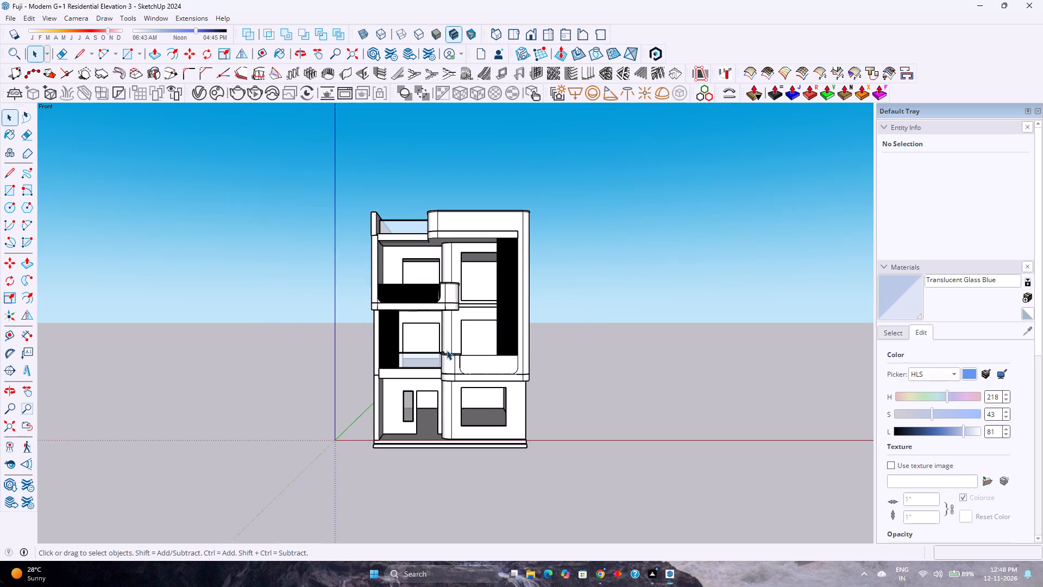
# Open the group containing the whole building for editing.
pyautogui.rightClick(447, 350)
pyautogui.rightClick(444, 350)
pyautogui.scroll(1, 408, 347)
pyautogui.click(556, 413)
pyautogui.doubleClick(476, 385)
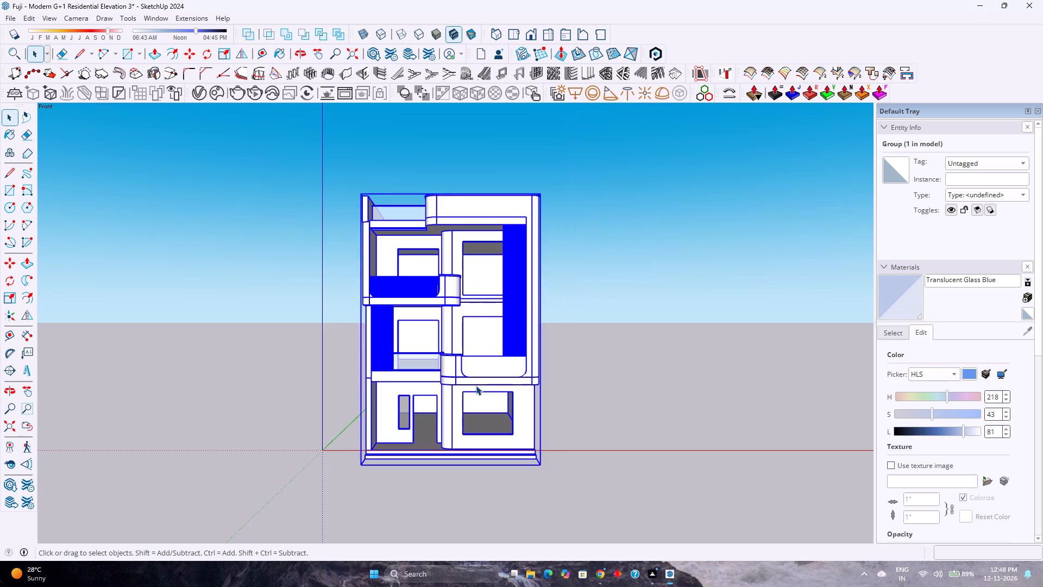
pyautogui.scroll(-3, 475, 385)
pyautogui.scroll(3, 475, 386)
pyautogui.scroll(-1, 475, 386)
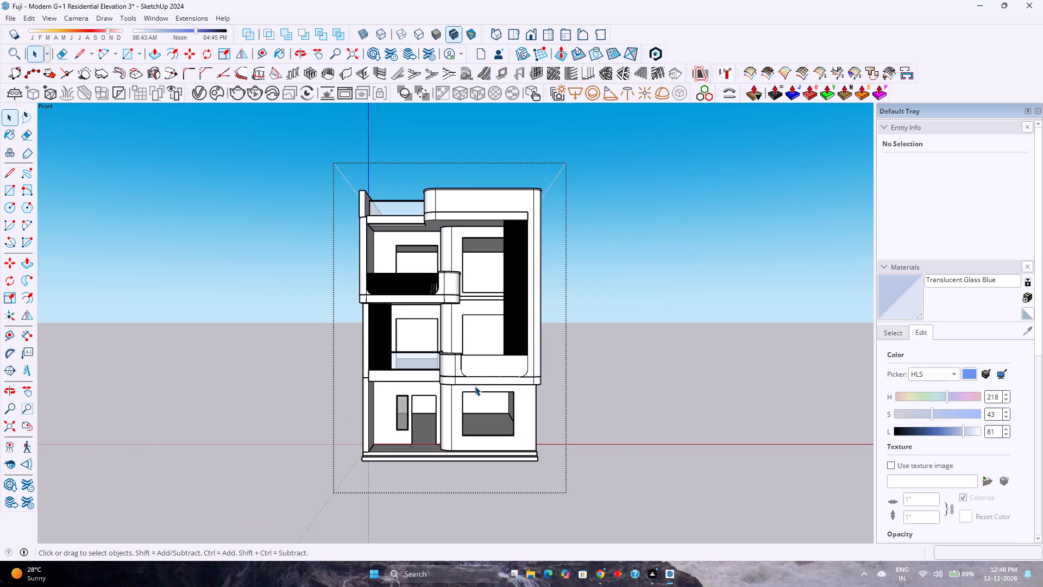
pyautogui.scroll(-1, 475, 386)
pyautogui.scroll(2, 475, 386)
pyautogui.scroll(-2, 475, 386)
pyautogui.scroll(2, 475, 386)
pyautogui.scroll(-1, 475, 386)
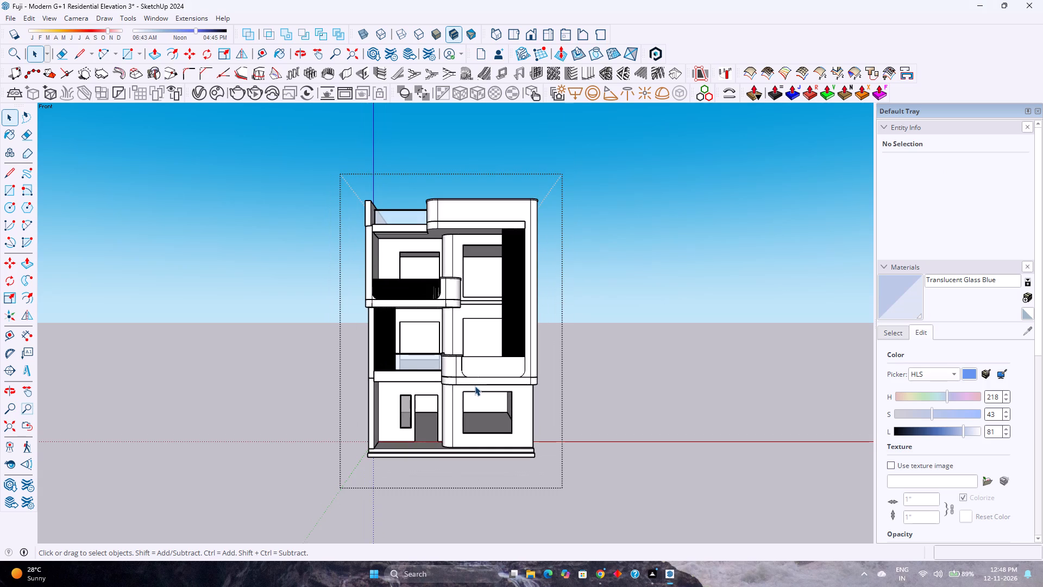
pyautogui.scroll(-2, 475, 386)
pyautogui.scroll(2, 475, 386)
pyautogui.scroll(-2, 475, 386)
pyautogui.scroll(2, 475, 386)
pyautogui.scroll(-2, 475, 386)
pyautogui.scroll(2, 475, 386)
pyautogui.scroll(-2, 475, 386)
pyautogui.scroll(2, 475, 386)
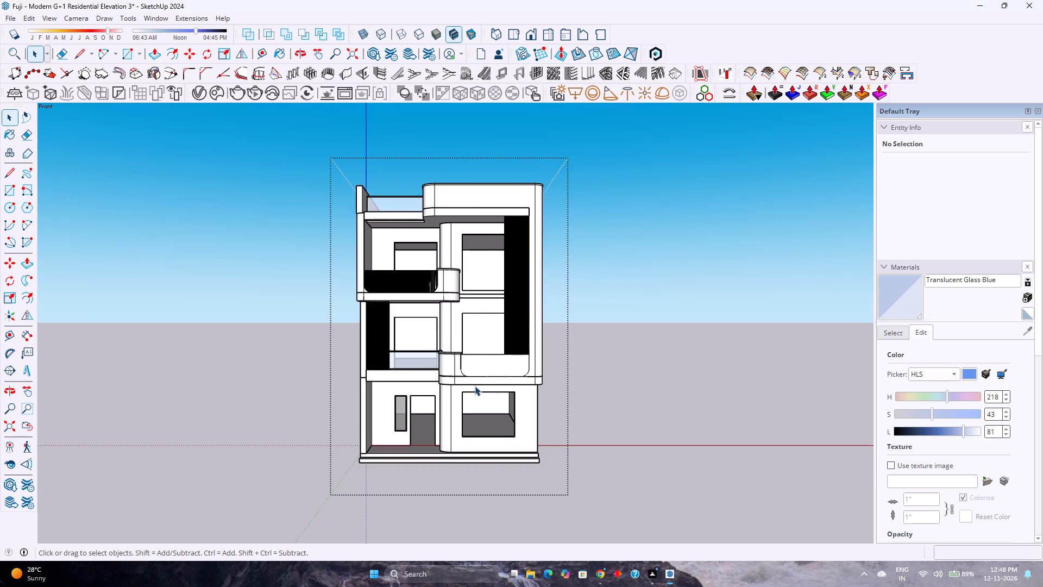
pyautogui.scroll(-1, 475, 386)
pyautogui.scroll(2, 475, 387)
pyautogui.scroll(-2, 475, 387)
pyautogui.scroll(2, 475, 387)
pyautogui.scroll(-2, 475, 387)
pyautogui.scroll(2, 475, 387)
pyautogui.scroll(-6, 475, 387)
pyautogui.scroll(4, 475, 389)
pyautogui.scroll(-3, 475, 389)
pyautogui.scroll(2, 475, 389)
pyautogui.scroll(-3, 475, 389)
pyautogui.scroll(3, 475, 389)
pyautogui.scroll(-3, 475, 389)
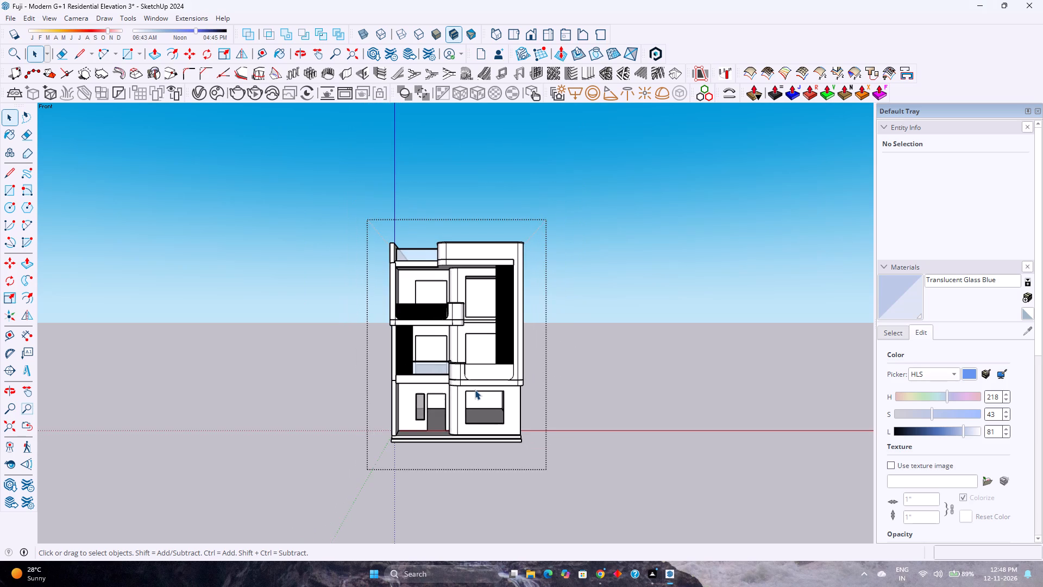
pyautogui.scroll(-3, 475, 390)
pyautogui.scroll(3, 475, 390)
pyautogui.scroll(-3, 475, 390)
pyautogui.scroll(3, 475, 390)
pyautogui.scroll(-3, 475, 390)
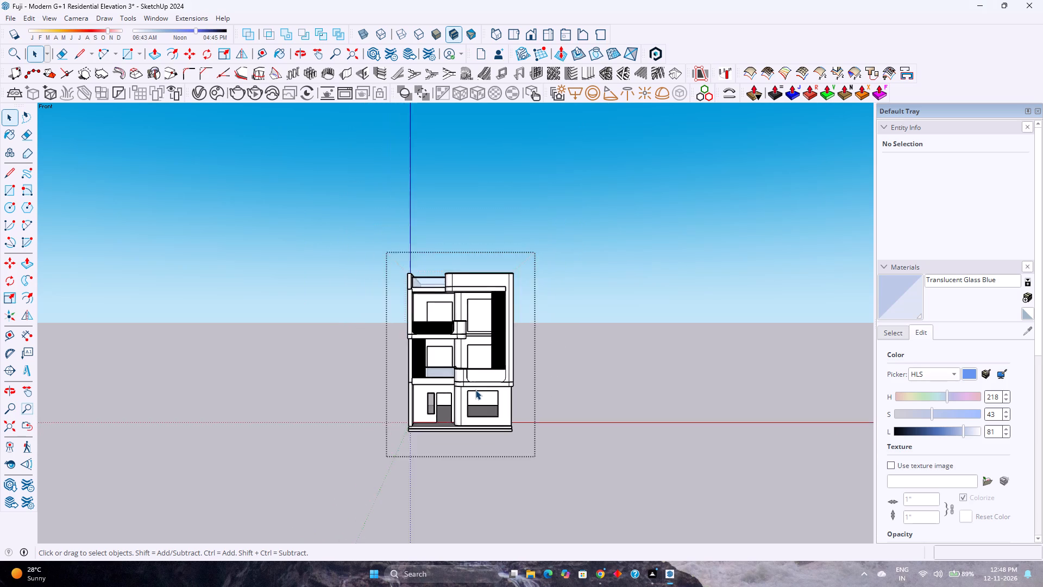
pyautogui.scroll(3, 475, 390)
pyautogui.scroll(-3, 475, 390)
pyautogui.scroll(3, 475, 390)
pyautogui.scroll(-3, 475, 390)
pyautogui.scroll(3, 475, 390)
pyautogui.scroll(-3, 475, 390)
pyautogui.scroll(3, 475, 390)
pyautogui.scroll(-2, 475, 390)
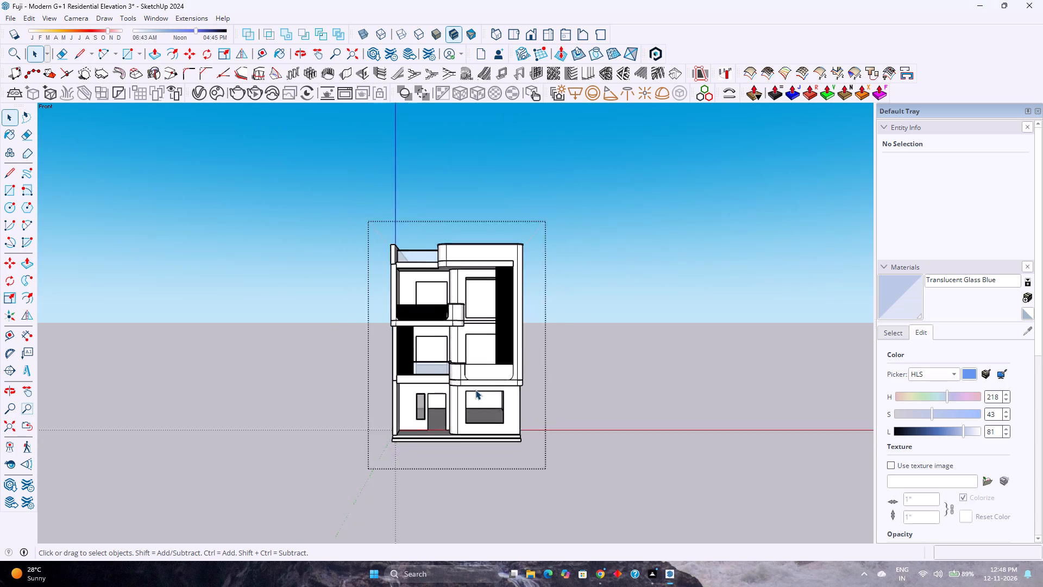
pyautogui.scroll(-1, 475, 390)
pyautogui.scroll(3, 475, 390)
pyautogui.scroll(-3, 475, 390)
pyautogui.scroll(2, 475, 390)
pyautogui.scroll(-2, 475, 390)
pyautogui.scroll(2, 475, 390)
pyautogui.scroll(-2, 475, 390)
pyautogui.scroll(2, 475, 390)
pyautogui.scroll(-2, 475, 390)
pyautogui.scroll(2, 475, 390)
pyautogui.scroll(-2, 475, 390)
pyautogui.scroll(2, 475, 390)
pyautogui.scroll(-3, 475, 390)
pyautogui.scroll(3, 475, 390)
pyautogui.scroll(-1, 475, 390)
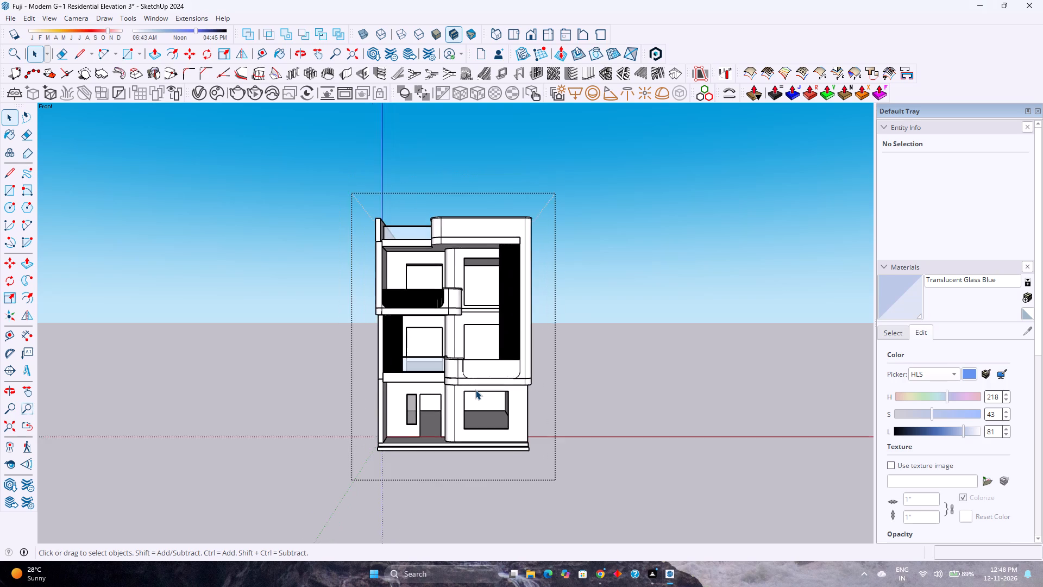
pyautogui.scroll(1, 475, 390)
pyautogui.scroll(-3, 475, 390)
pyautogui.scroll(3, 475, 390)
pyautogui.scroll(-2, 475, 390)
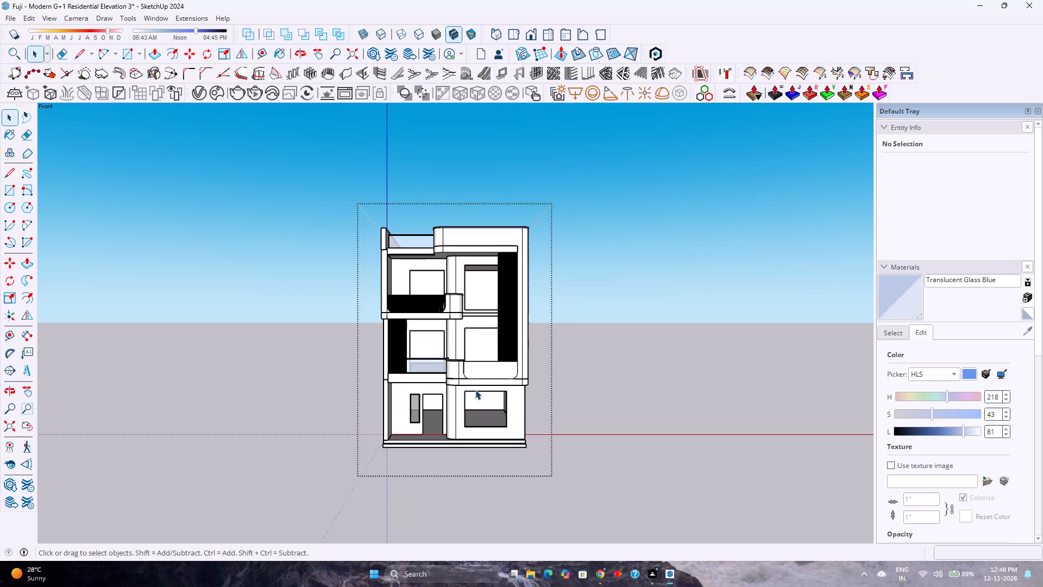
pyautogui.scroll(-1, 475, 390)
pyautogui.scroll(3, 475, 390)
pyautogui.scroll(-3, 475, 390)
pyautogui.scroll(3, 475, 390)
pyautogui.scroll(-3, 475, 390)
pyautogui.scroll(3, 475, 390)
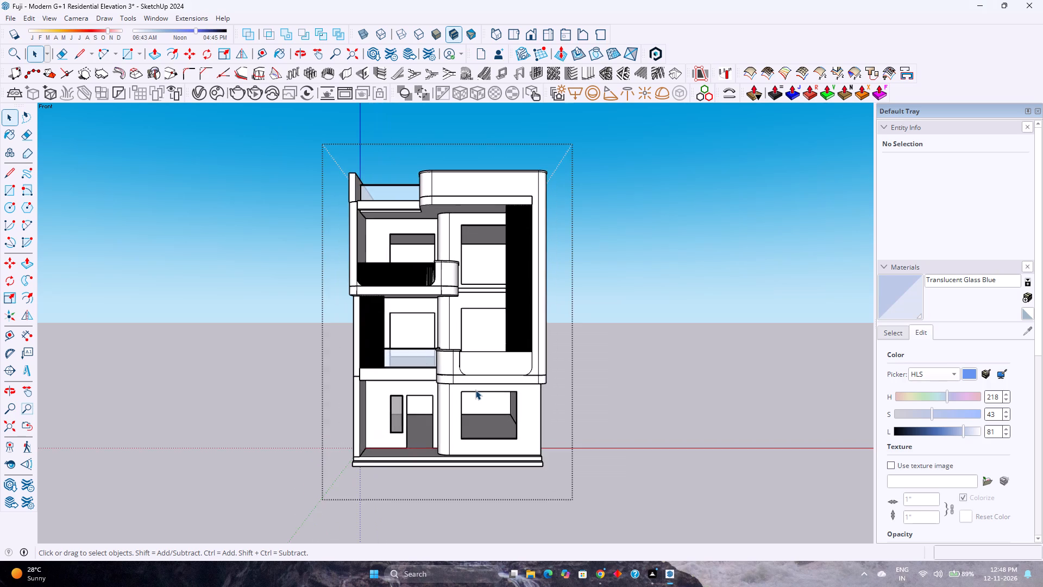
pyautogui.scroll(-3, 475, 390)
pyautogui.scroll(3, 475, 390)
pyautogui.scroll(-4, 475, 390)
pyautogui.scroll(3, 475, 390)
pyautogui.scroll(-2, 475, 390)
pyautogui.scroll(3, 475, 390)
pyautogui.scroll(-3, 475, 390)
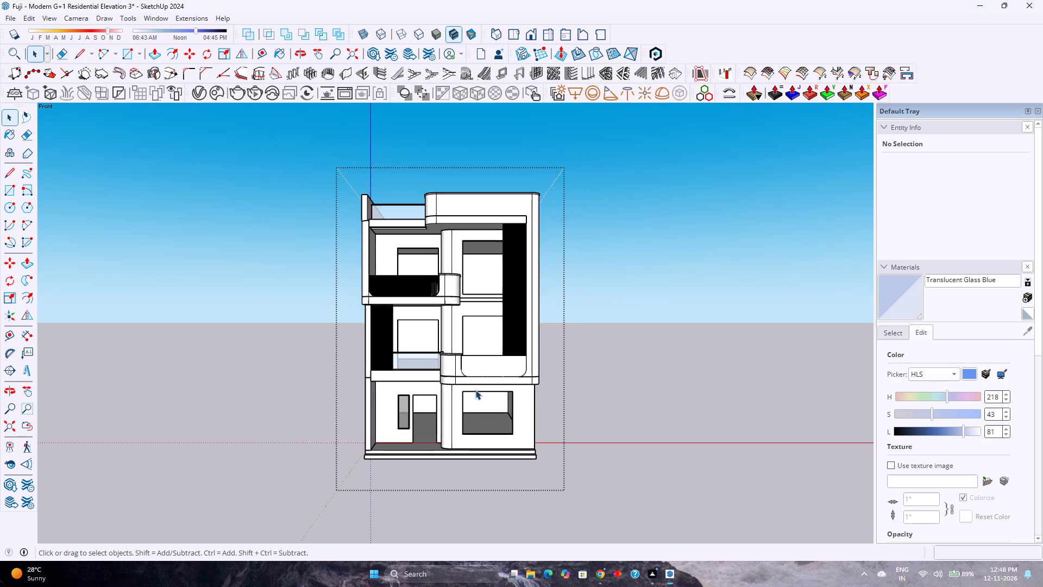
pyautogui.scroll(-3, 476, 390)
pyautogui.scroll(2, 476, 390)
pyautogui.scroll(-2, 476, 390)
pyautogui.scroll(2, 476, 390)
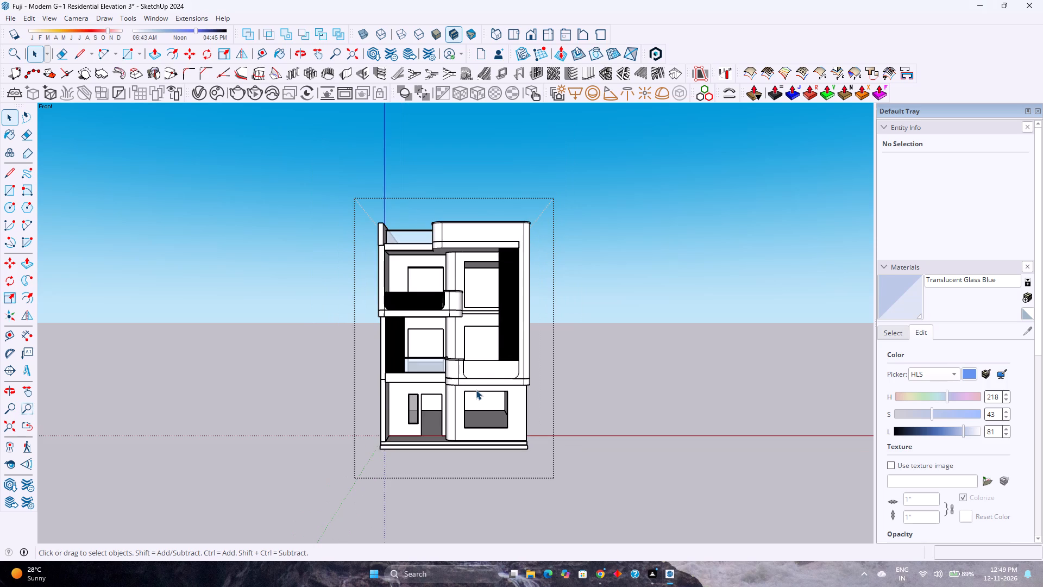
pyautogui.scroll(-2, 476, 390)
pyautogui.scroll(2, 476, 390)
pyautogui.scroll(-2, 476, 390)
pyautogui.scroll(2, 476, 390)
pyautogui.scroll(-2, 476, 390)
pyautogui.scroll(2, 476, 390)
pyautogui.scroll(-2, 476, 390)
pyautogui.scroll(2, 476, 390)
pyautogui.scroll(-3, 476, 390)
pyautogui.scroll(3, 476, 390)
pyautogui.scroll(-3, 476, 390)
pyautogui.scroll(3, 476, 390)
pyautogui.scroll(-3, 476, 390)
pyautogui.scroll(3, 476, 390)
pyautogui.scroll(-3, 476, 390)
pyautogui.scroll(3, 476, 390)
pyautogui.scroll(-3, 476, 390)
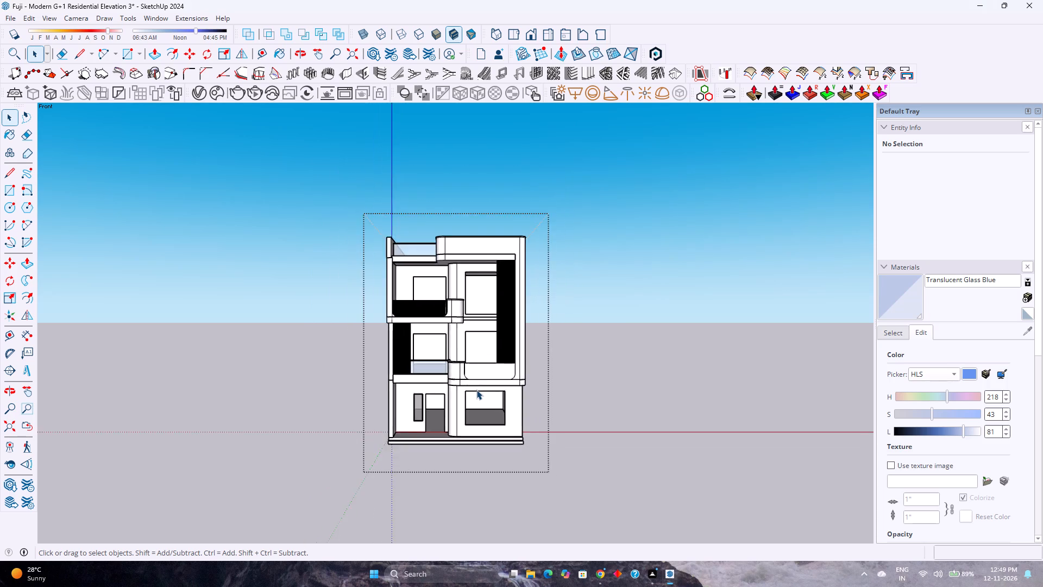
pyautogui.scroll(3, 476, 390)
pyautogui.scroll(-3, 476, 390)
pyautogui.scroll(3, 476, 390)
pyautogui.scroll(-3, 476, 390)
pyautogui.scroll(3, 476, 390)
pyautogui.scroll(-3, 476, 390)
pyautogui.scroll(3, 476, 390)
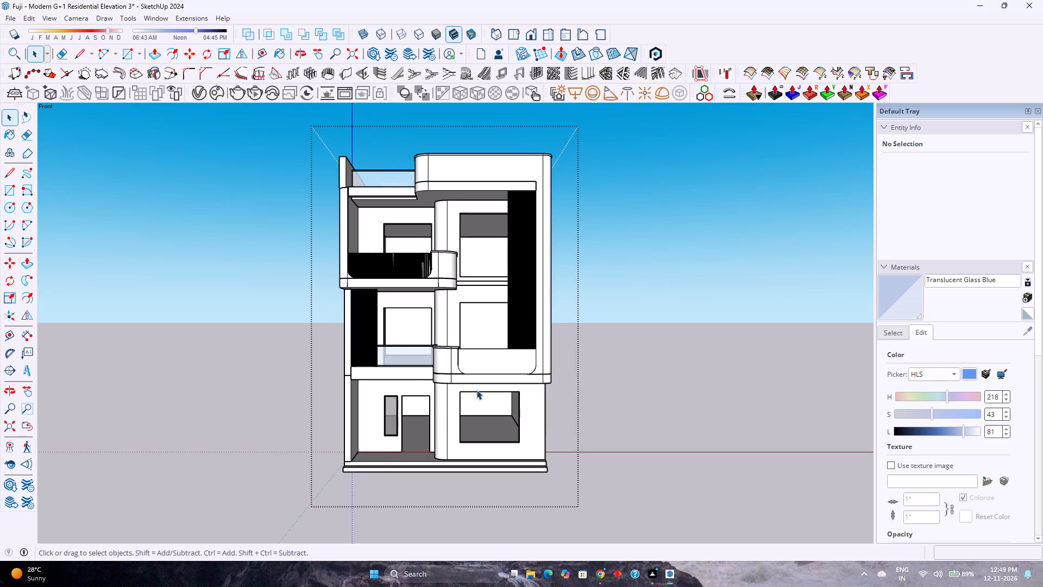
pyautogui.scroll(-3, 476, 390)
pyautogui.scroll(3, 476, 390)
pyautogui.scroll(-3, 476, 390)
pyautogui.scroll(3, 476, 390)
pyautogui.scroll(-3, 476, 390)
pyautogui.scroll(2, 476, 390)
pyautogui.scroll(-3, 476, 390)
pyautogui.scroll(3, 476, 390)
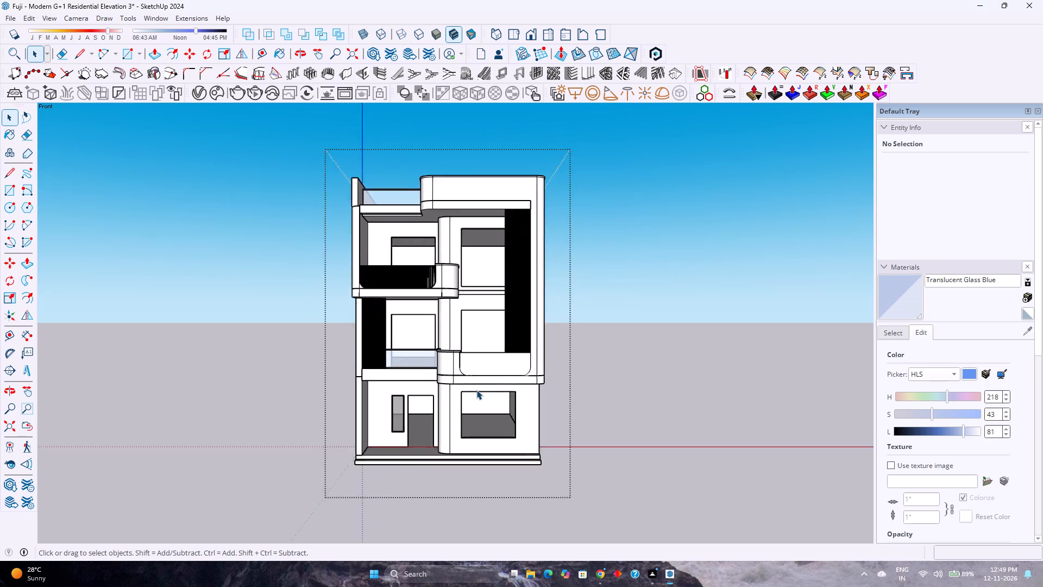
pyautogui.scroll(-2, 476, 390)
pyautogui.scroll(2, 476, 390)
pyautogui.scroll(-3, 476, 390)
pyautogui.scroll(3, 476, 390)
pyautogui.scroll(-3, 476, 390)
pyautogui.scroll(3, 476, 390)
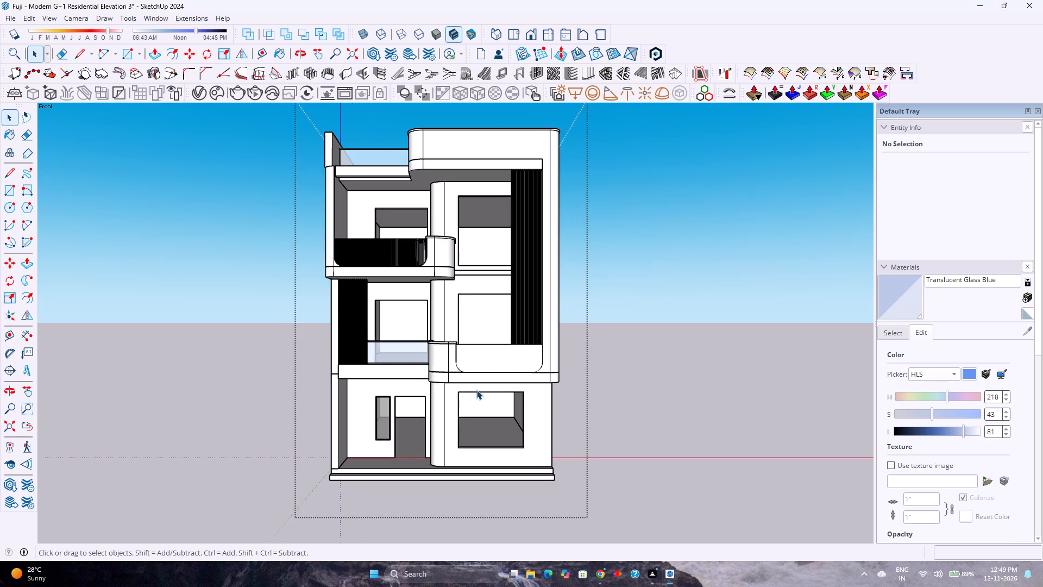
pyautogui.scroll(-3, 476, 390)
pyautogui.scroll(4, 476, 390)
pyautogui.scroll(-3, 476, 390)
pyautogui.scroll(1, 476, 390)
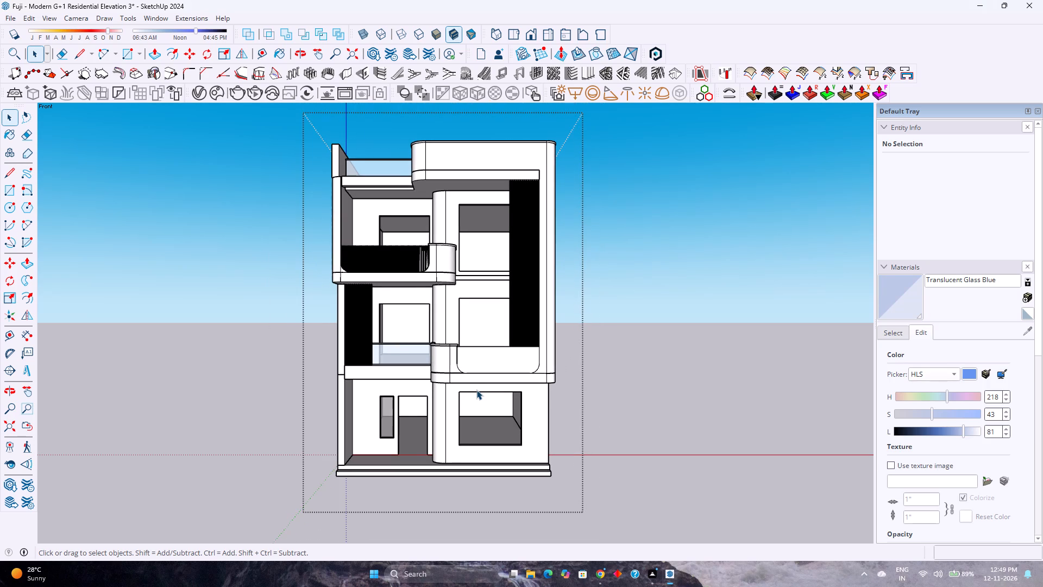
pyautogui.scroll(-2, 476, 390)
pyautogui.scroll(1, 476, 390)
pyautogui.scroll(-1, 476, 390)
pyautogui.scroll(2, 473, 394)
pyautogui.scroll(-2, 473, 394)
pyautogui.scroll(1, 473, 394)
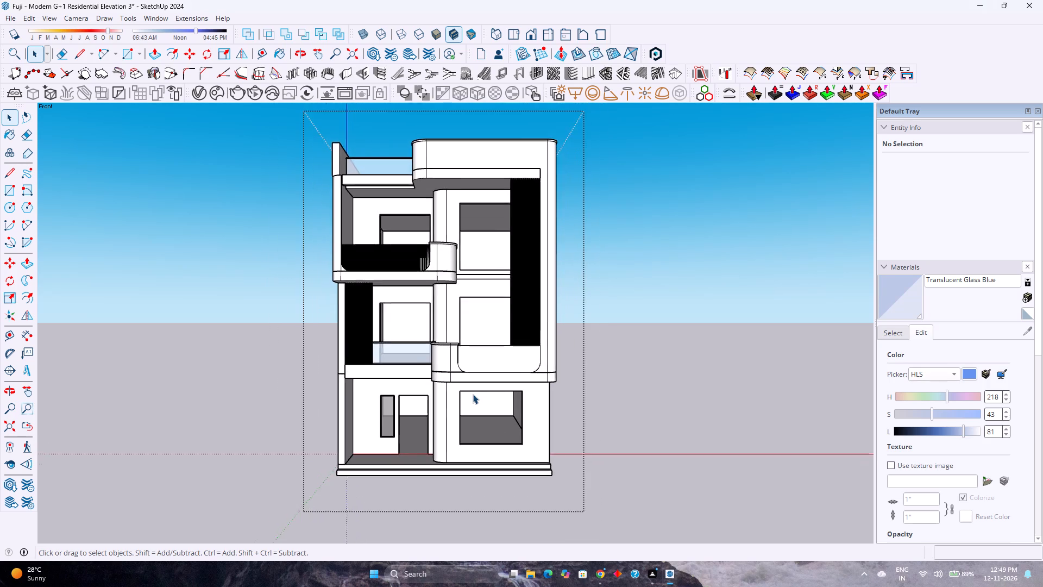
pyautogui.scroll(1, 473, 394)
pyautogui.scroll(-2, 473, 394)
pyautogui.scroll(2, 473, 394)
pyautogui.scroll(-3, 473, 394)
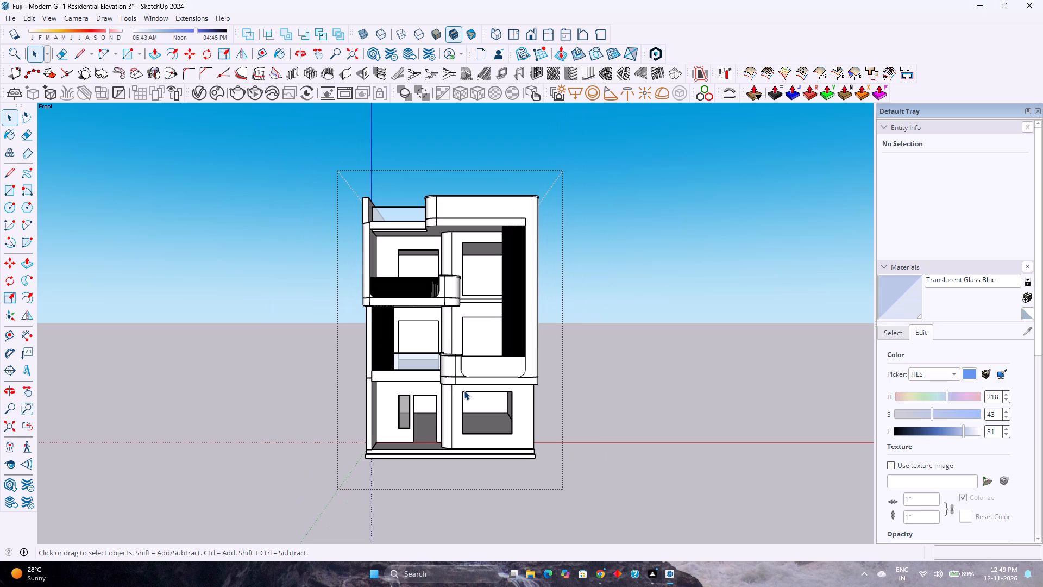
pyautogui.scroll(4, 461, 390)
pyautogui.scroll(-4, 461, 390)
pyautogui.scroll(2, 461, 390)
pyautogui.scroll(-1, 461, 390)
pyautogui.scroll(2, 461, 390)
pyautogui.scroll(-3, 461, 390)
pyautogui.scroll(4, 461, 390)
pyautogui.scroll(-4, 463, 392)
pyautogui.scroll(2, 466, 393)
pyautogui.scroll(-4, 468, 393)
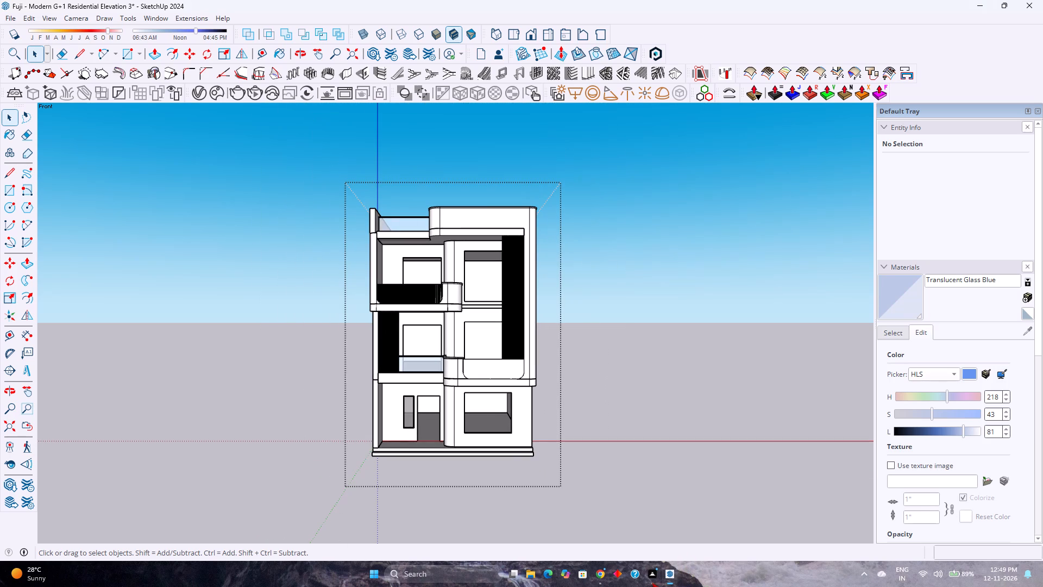
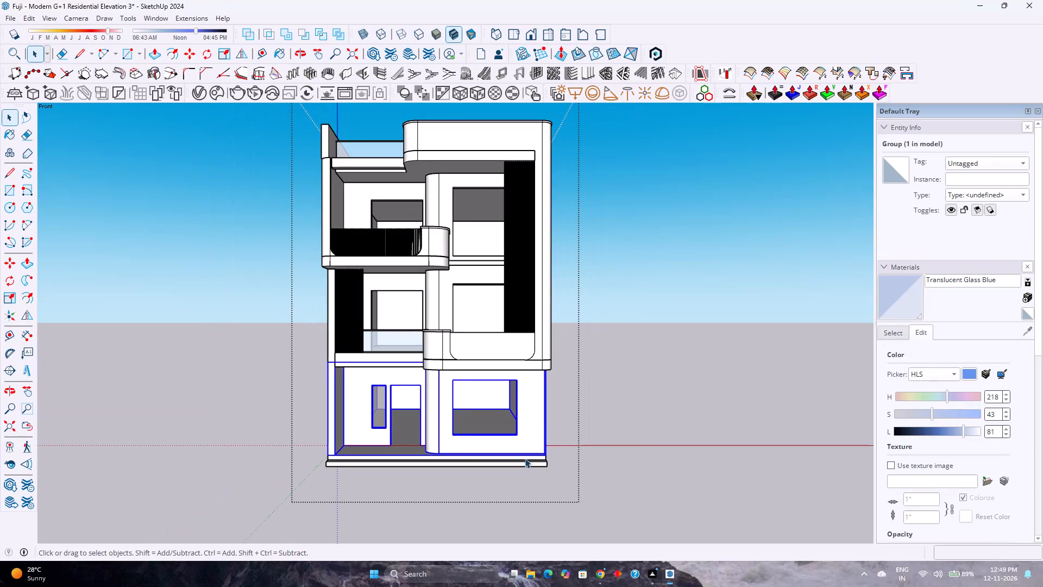
# Combine all the building's parts inside the open group into a single group, and return to the top level of the model.
pyautogui.scroll(-4, 621, 478)
pyautogui.moveTo(549, 496); pyautogui.dragTo(535, 477, button='middle')
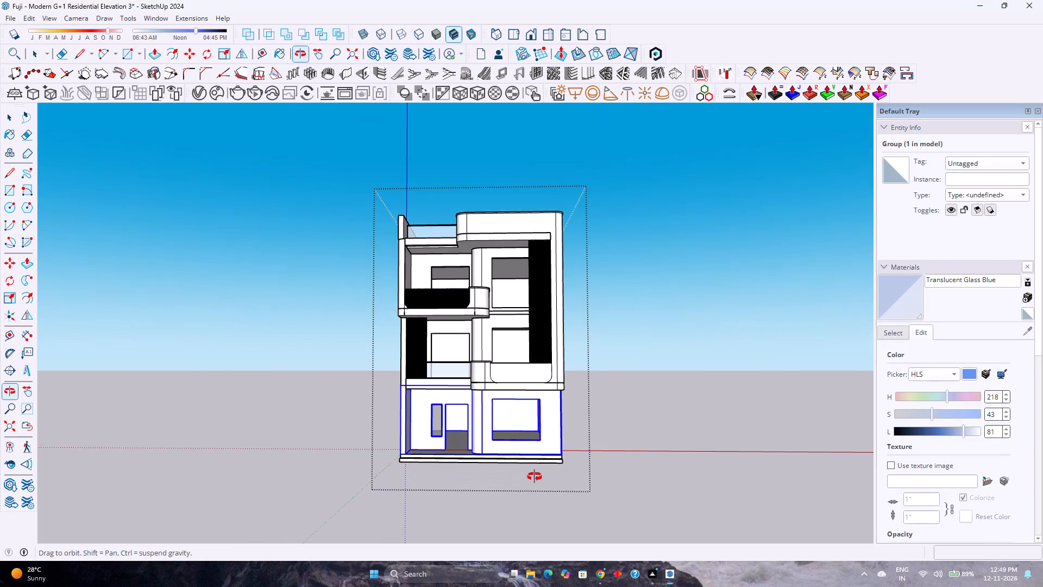
pyautogui.moveTo(535, 477); pyautogui.dragTo(536, 469, button='middle')
pyautogui.moveTo(376, 192); pyautogui.dragTo(530, 436)
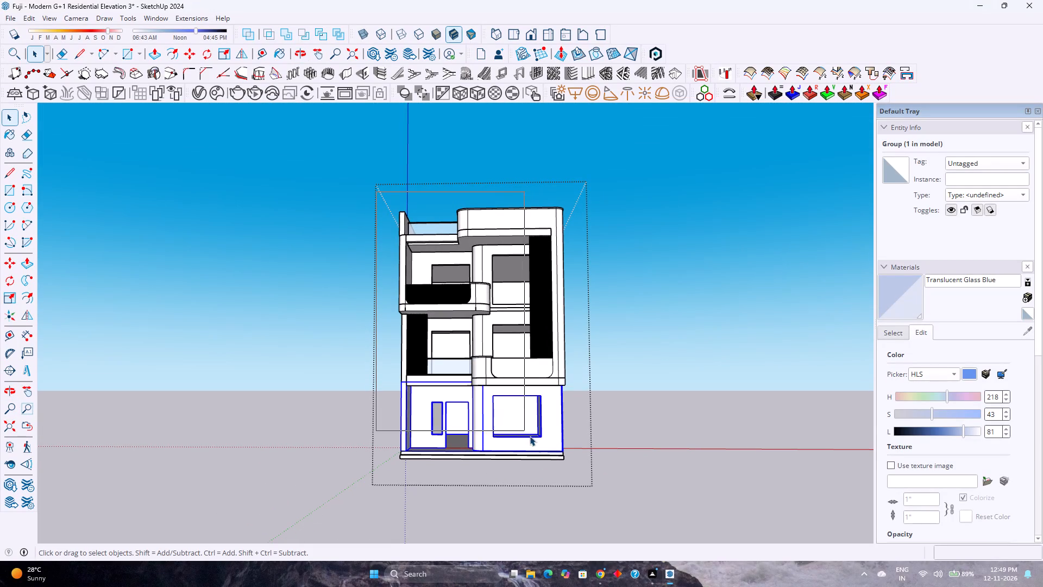
pyautogui.moveTo(530, 436); pyautogui.dragTo(588, 483)
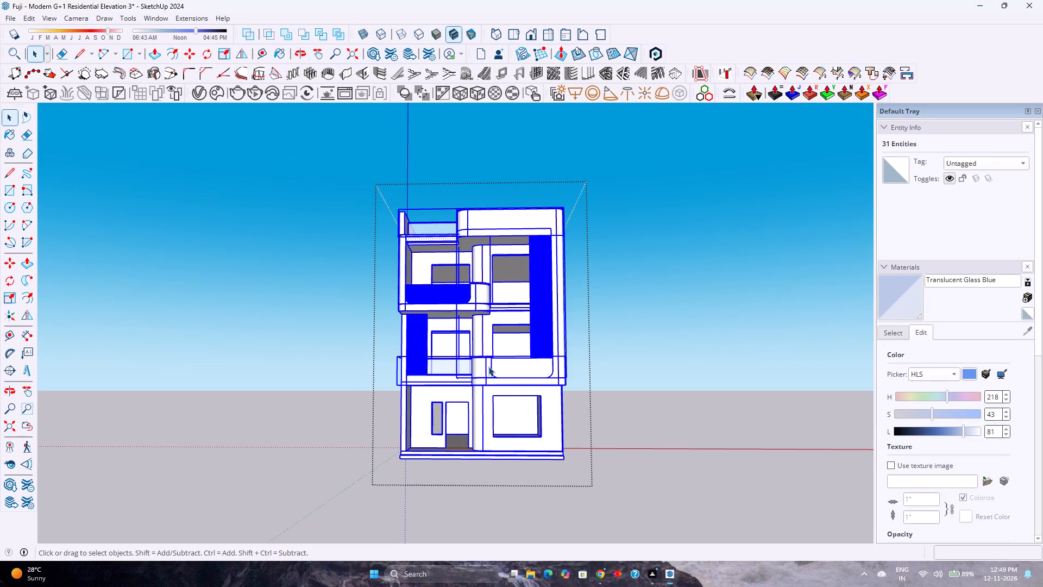
pyautogui.rightClick(488, 366)
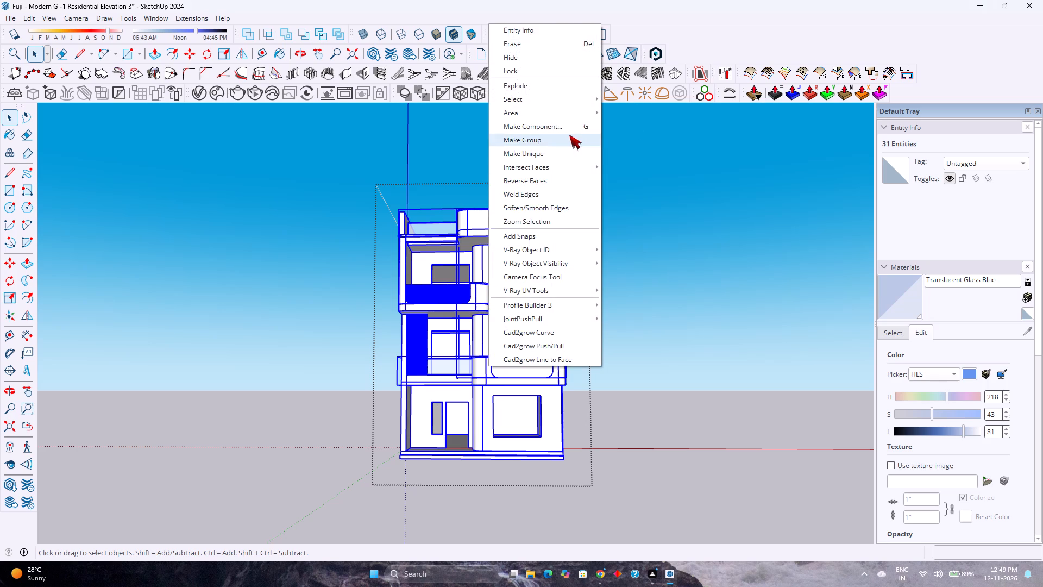
pyautogui.click(569, 135)
pyautogui.doubleClick(520, 381)
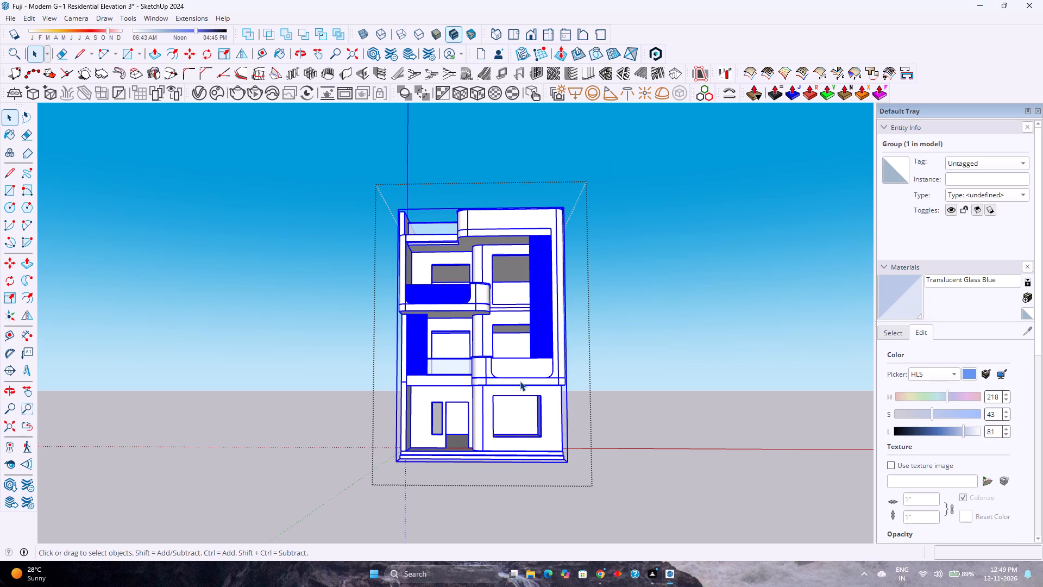
pyautogui.click(655, 368)
pyautogui.click(658, 371)
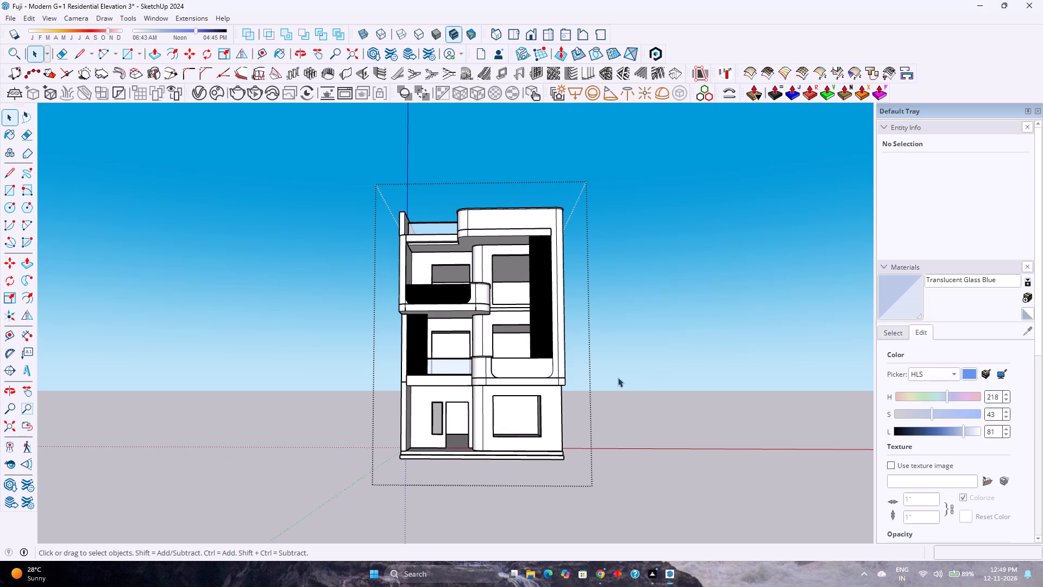
pyautogui.click(618, 377)
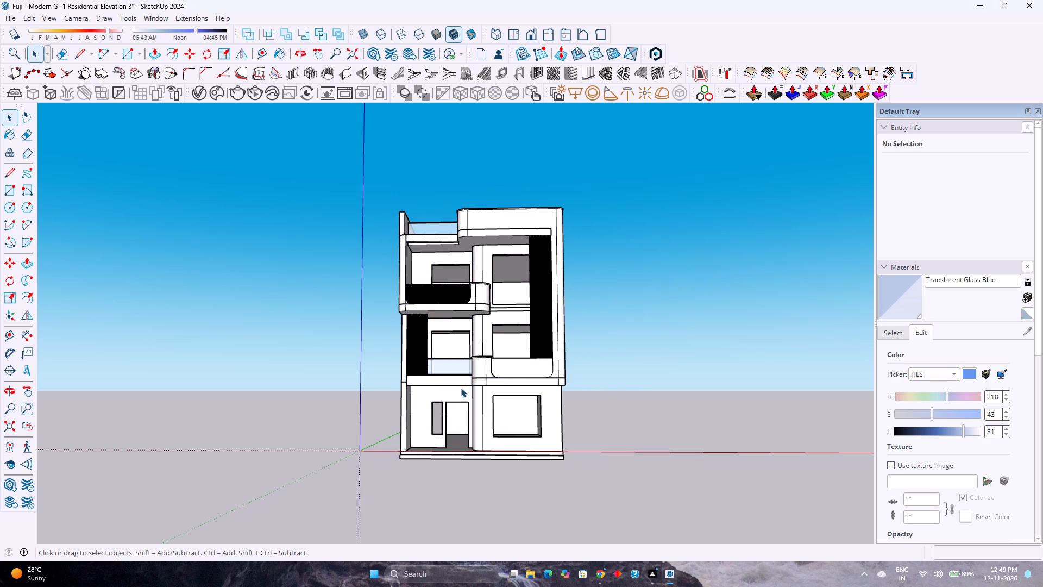
# Examine the building's front from near and far, checking its balconies, openings, slat screens and overall proportions.
pyautogui.scroll(-3, 461, 388)
pyautogui.scroll(7, 461, 388)
pyautogui.scroll(-3, 461, 386)
pyautogui.scroll(3, 461, 386)
pyautogui.scroll(-4, 461, 386)
pyautogui.scroll(4, 461, 386)
pyautogui.scroll(-4, 461, 386)
pyautogui.scroll(4, 461, 386)
pyautogui.scroll(-8, 461, 386)
pyautogui.scroll(3, 461, 386)
pyautogui.scroll(-3, 461, 386)
pyautogui.scroll(3, 461, 386)
pyautogui.scroll(-3, 461, 386)
pyautogui.scroll(1, 461, 386)
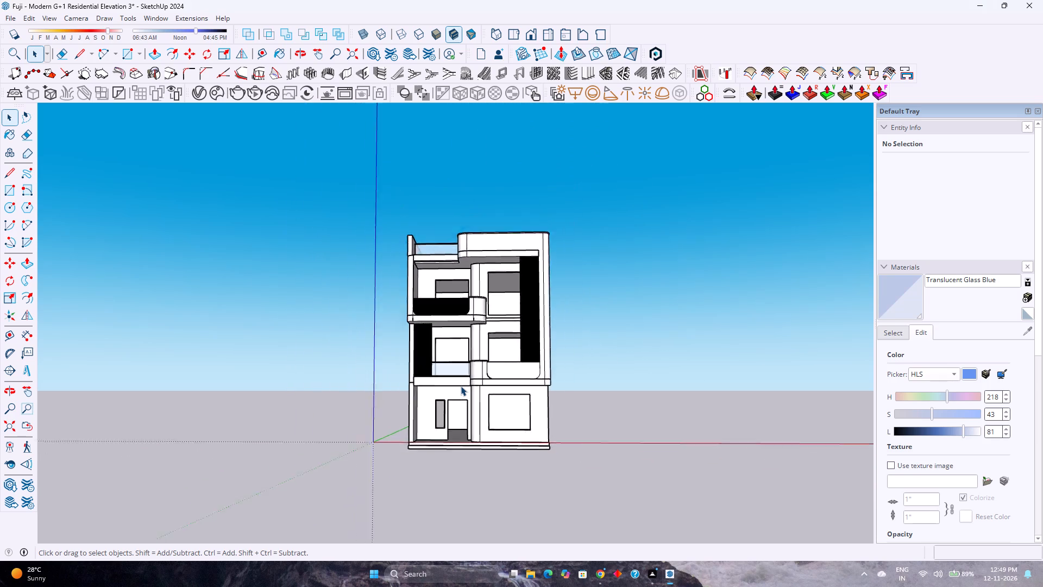
pyautogui.scroll(2, 461, 386)
pyautogui.scroll(-3, 461, 386)
pyautogui.scroll(3, 461, 386)
pyautogui.scroll(-3, 461, 386)
pyautogui.scroll(3, 461, 386)
pyautogui.scroll(-3, 461, 386)
pyautogui.scroll(3, 461, 386)
pyautogui.scroll(-3, 461, 386)
pyautogui.scroll(3, 461, 386)
pyautogui.scroll(-4, 461, 386)
pyautogui.scroll(4, 461, 386)
pyautogui.scroll(-4, 461, 386)
pyautogui.scroll(3, 461, 386)
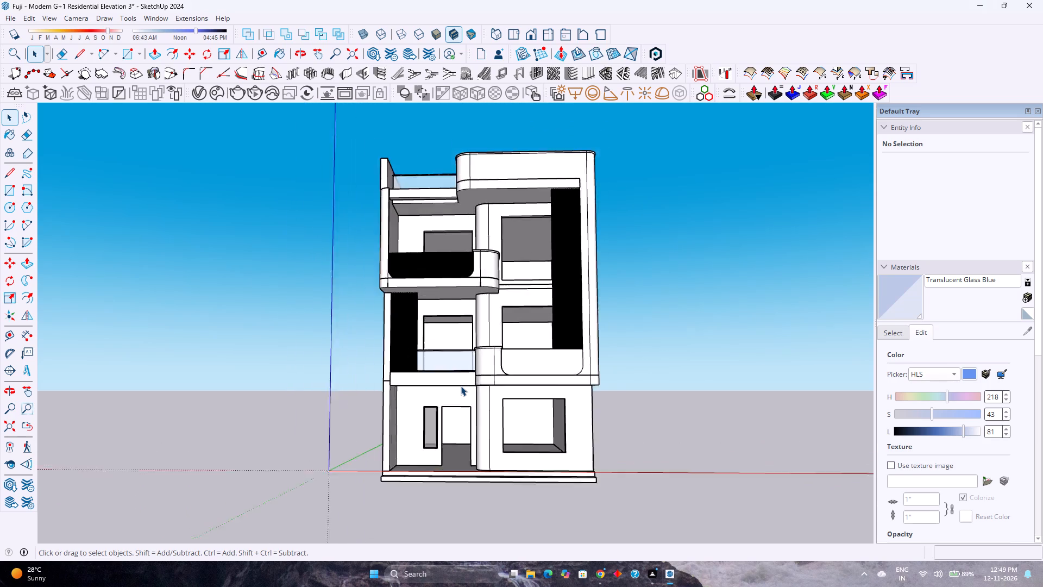
pyautogui.scroll(1, 461, 386)
pyautogui.scroll(-4, 461, 386)
pyautogui.scroll(4, 461, 386)
pyautogui.scroll(-3, 461, 386)
pyautogui.scroll(3, 461, 386)
pyautogui.scroll(-3, 461, 386)
pyautogui.scroll(3, 461, 386)
pyautogui.scroll(-3, 461, 386)
pyautogui.scroll(3, 461, 386)
pyautogui.scroll(-3, 461, 386)
pyautogui.scroll(3, 461, 386)
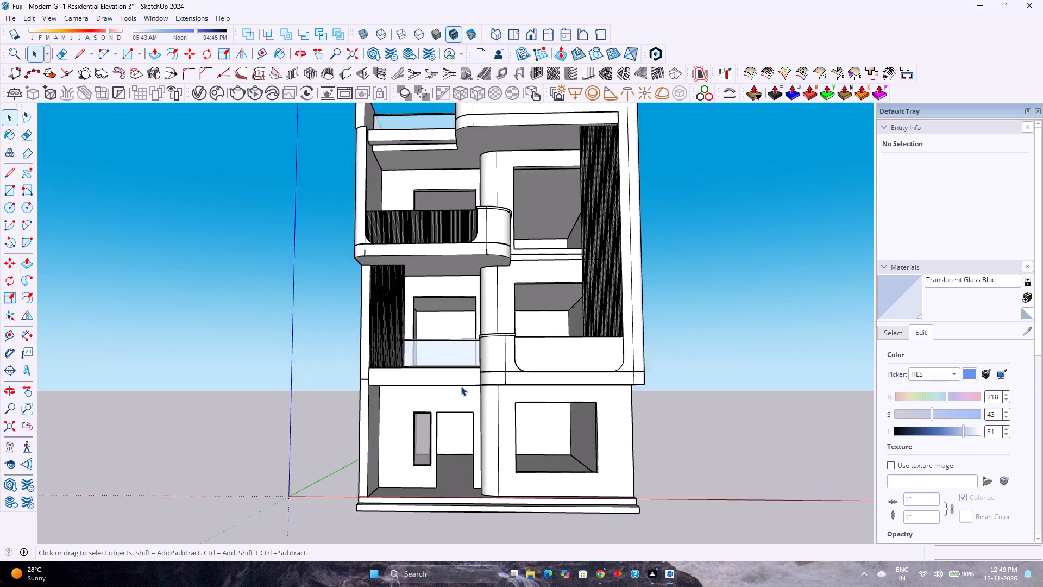
pyautogui.scroll(-3, 461, 386)
pyautogui.scroll(3, 461, 386)
pyautogui.scroll(-3, 461, 386)
pyautogui.scroll(2, 461, 386)
pyautogui.scroll(-3, 461, 386)
pyautogui.scroll(3, 461, 386)
pyautogui.scroll(-3, 461, 386)
pyautogui.scroll(3, 461, 386)
pyautogui.scroll(-3, 461, 386)
pyautogui.scroll(3, 461, 386)
pyautogui.scroll(-3, 461, 386)
pyautogui.scroll(3, 461, 386)
pyautogui.scroll(-3, 461, 386)
pyautogui.scroll(3, 461, 386)
pyautogui.scroll(-3, 461, 386)
pyautogui.scroll(3, 461, 386)
pyautogui.scroll(-3, 461, 386)
pyautogui.scroll(3, 461, 386)
pyautogui.scroll(-3, 461, 386)
pyautogui.scroll(3, 461, 386)
pyautogui.scroll(-3, 461, 386)
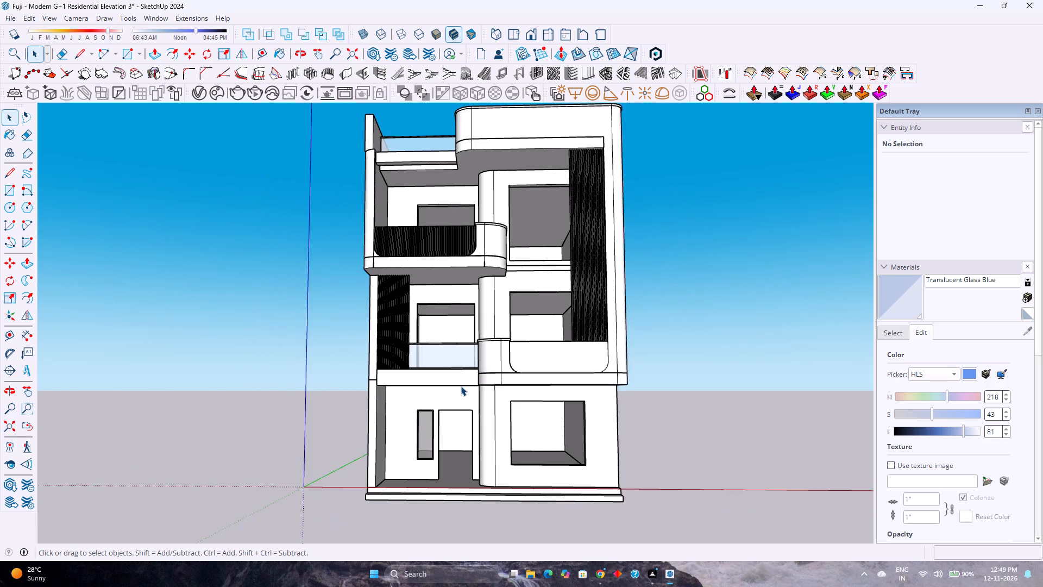
pyautogui.scroll(3, 461, 386)
pyautogui.scroll(-4, 461, 386)
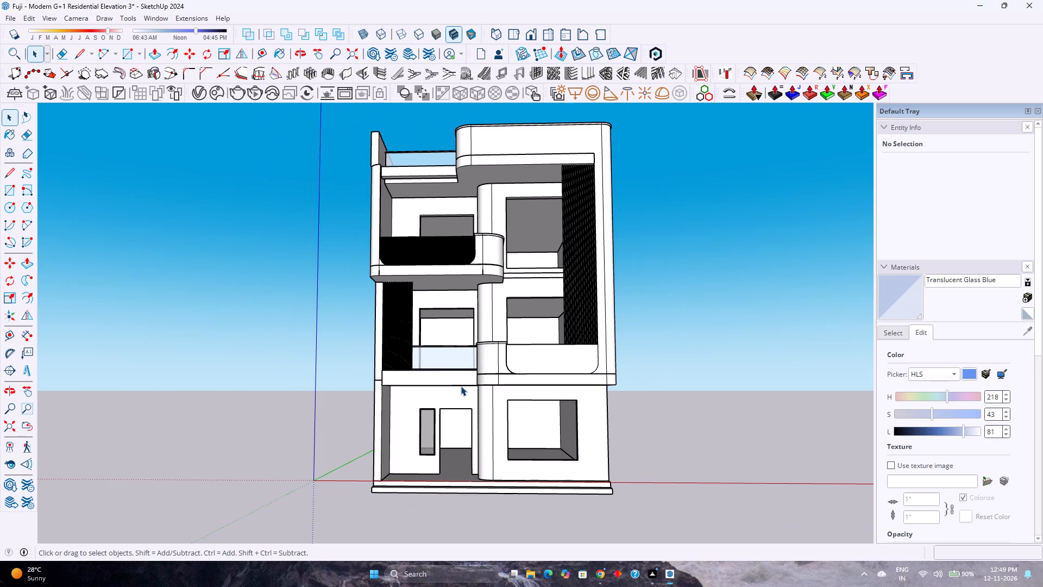
pyautogui.scroll(4, 461, 386)
pyautogui.scroll(-4, 461, 386)
pyautogui.scroll(4, 461, 387)
pyautogui.scroll(-4, 461, 387)
pyautogui.scroll(3, 461, 387)
pyautogui.scroll(-2, 461, 387)
pyautogui.scroll(3, 461, 387)
pyautogui.scroll(-4, 461, 387)
pyautogui.scroll(3, 461, 387)
pyautogui.scroll(-3, 461, 387)
pyautogui.scroll(3, 460, 388)
pyautogui.scroll(-7, 460, 390)
pyautogui.scroll(1, 460, 390)
pyautogui.scroll(-3, 460, 390)
pyautogui.scroll(4, 460, 390)
pyautogui.scroll(-4, 460, 390)
pyautogui.scroll(3, 460, 390)
pyautogui.scroll(-7, 460, 390)
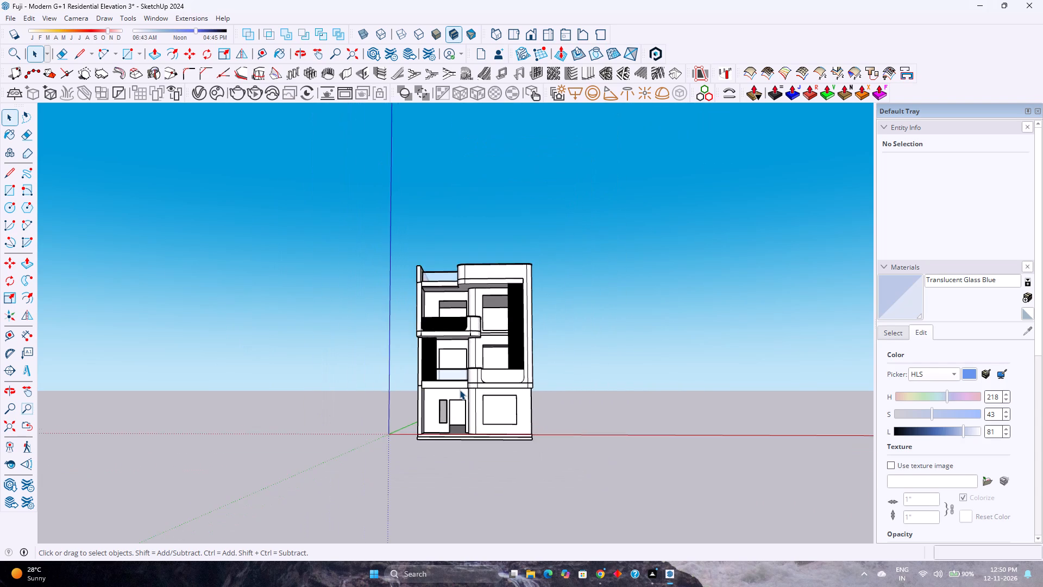
pyautogui.scroll(-7, 460, 390)
pyautogui.scroll(4, 460, 390)
pyautogui.scroll(5, 502, 359)
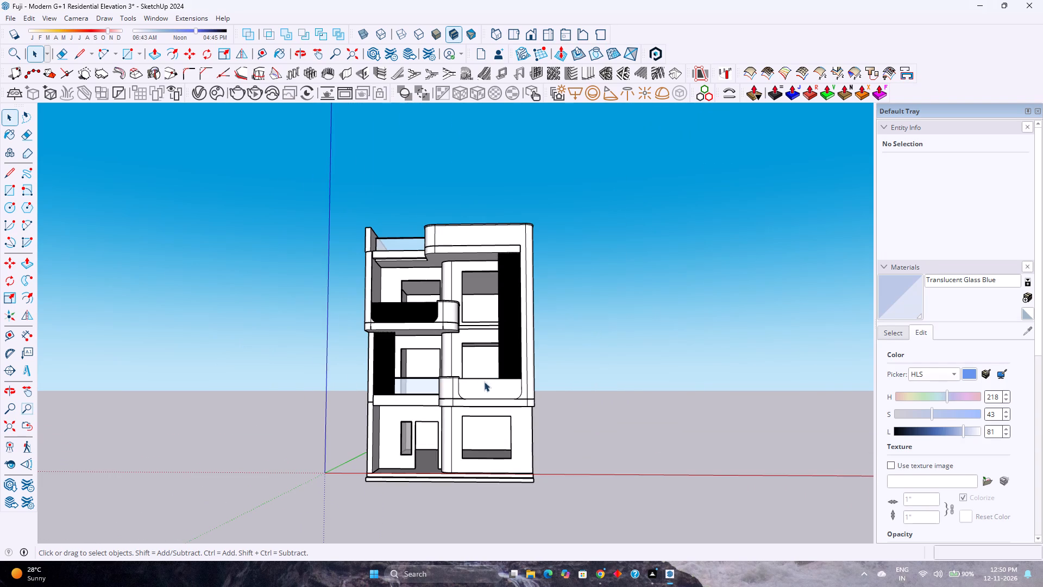
pyautogui.scroll(4, 474, 392)
pyautogui.scroll(-4, 474, 392)
pyautogui.scroll(3, 474, 392)
pyautogui.scroll(-2, 474, 392)
pyautogui.scroll(3, 473, 392)
pyautogui.scroll(-4, 473, 392)
pyautogui.scroll(4, 473, 392)
pyautogui.scroll(-4, 473, 392)
pyautogui.scroll(4, 473, 392)
pyautogui.scroll(-2, 473, 392)
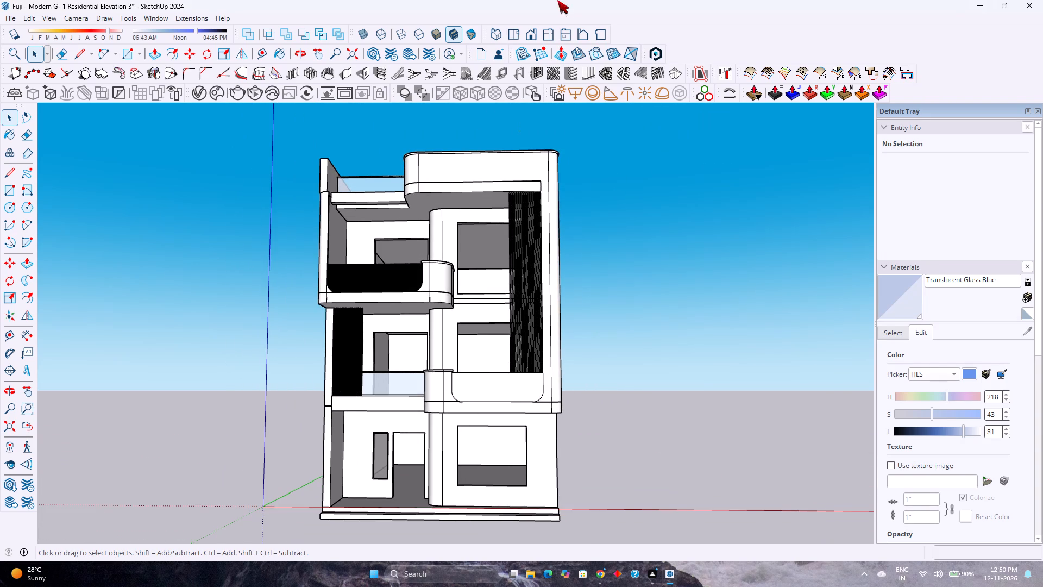
# Fit the whole building in the standard front view and examine its ground floor, balconies and slat screens at different distances.
pyautogui.click(529, 35)
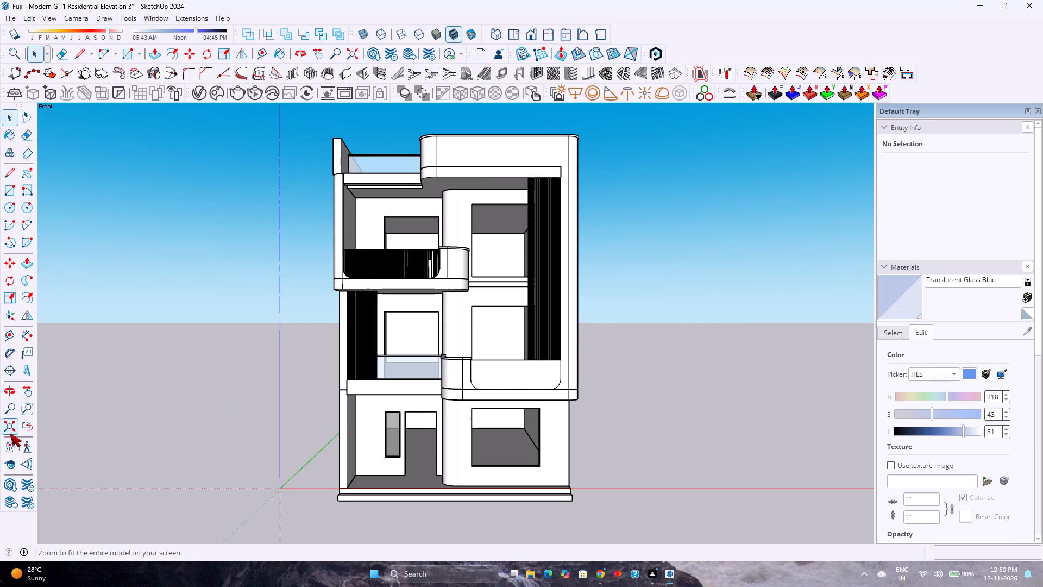
pyautogui.click(10, 433)
pyautogui.scroll(-4, 596, 322)
pyautogui.scroll(3, 596, 322)
pyautogui.scroll(-1, 596, 322)
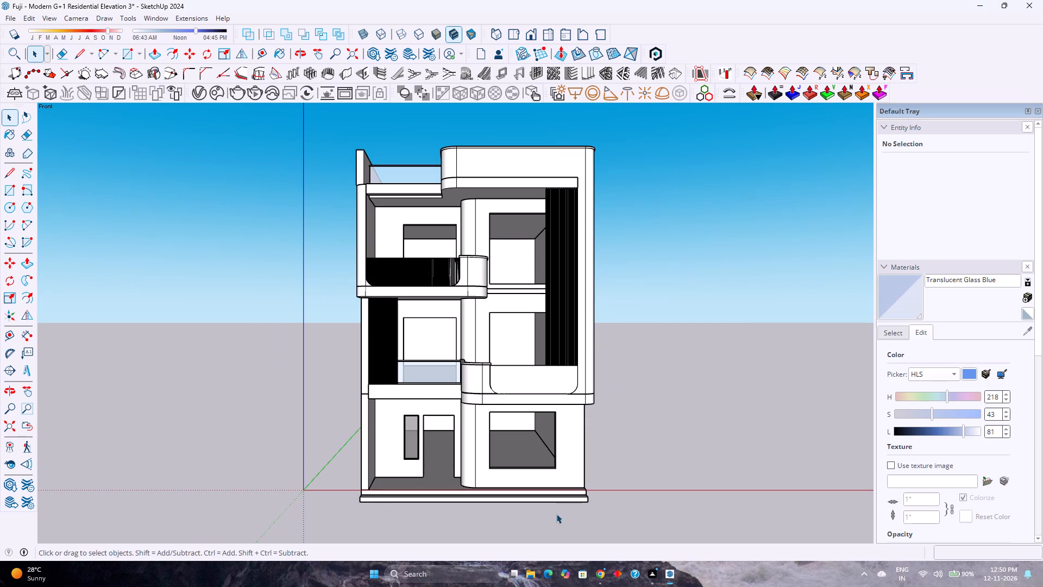
pyautogui.scroll(-4, 422, 393)
pyautogui.scroll(2, 422, 393)
pyautogui.scroll(-2, 422, 393)
pyautogui.scroll(2, 422, 393)
pyautogui.scroll(-2, 422, 393)
pyautogui.scroll(3, 462, 448)
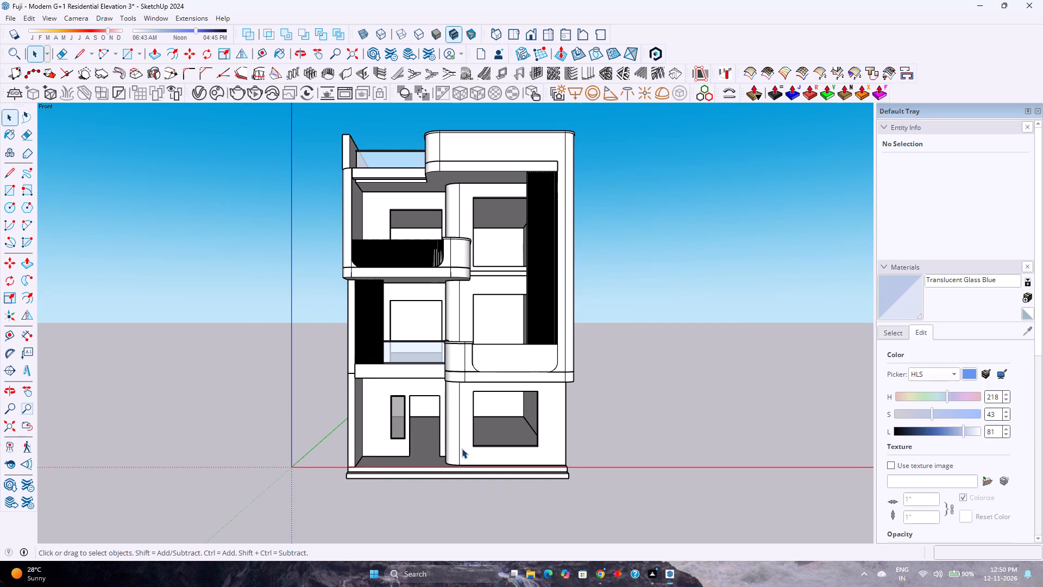
pyautogui.scroll(-3, 462, 448)
pyautogui.scroll(3, 462, 448)
pyautogui.scroll(-3, 461, 448)
pyautogui.scroll(2, 459, 448)
pyautogui.scroll(-3, 458, 448)
pyautogui.scroll(4, 458, 448)
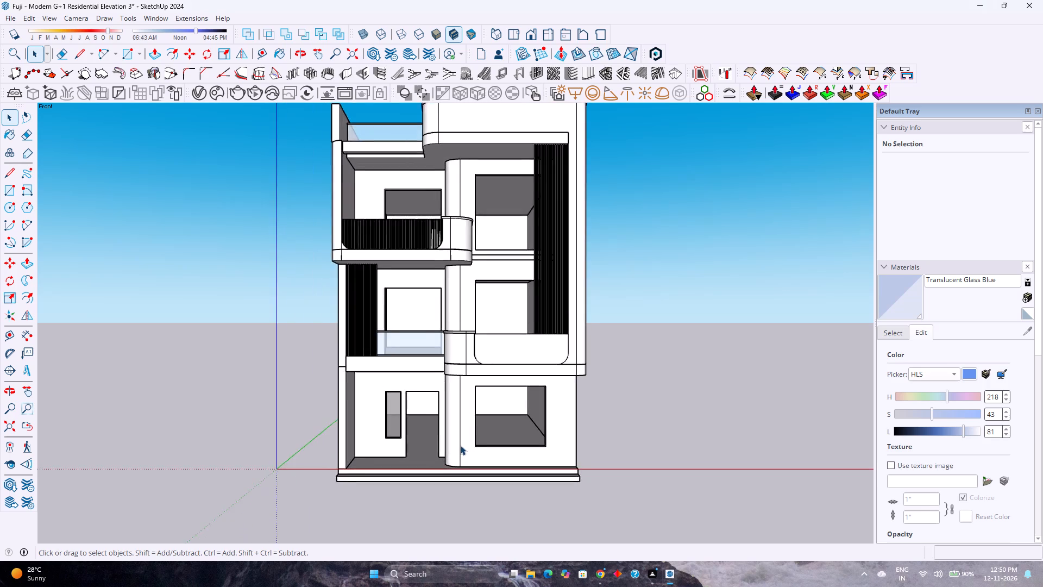
pyautogui.scroll(-1, 460, 445)
pyautogui.scroll(2, 460, 445)
pyautogui.scroll(3, 420, 361)
pyautogui.scroll(-4, 420, 361)
pyautogui.scroll(3, 420, 361)
pyautogui.scroll(-8, 420, 361)
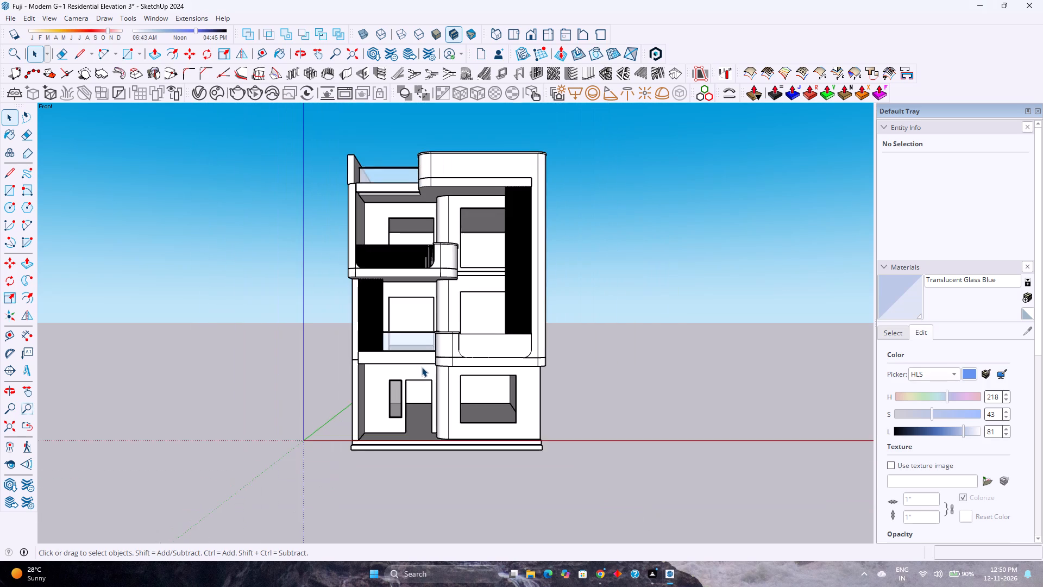
pyautogui.scroll(-3, 432, 317)
pyautogui.scroll(6, 422, 270)
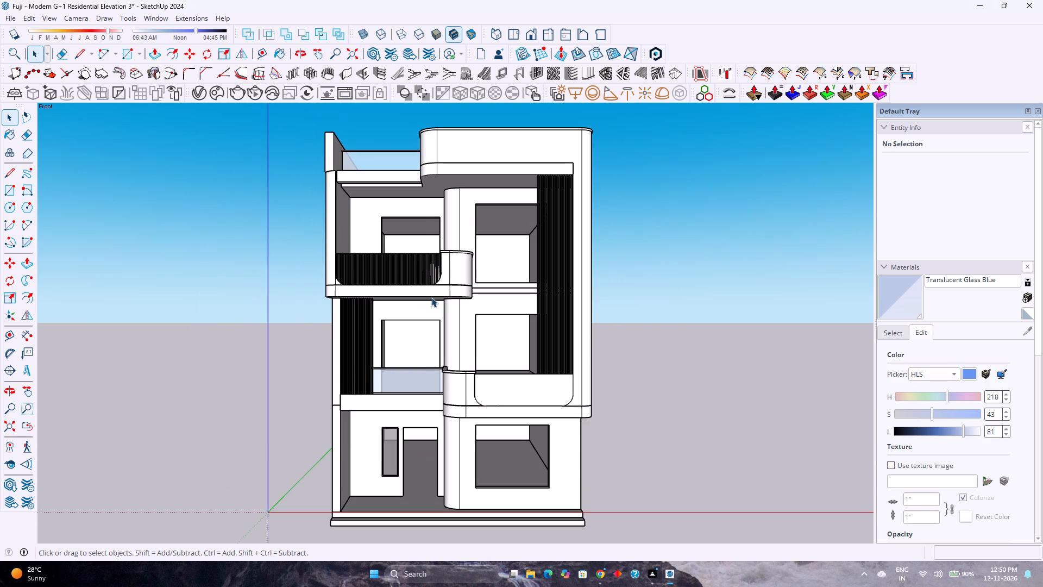
pyautogui.scroll(1, 431, 297)
pyautogui.scroll(-1, 431, 297)
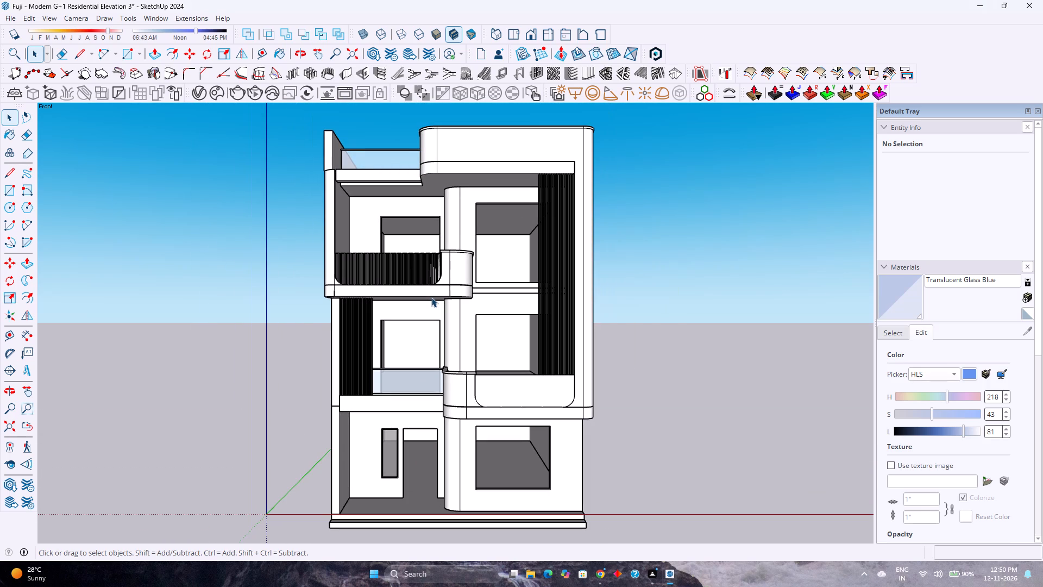
# Fit the whole building in the front view and save the model under its existing name.
pyautogui.click(13, 428)
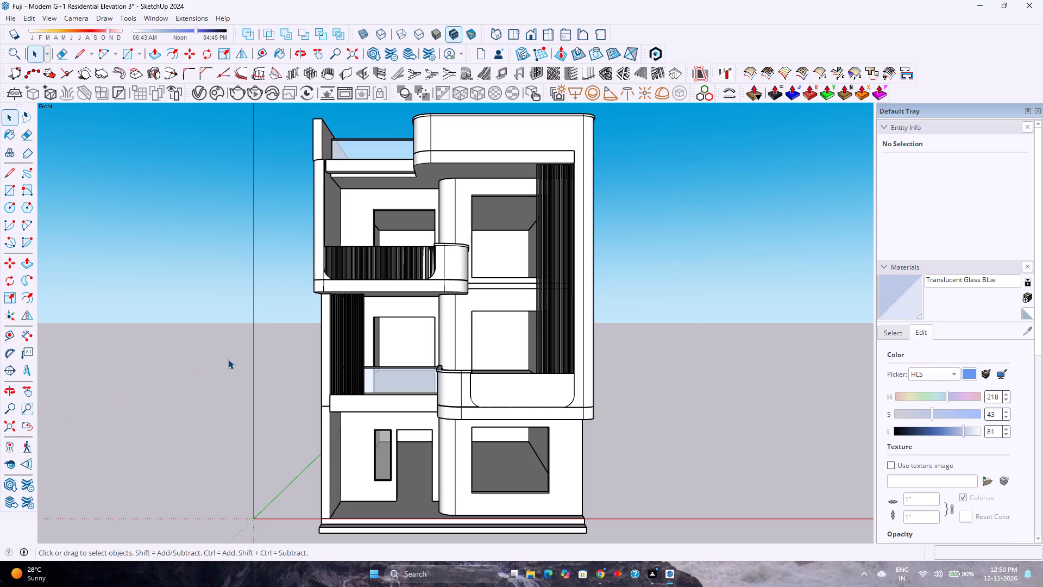
pyautogui.hotkey('ctrl', 's')
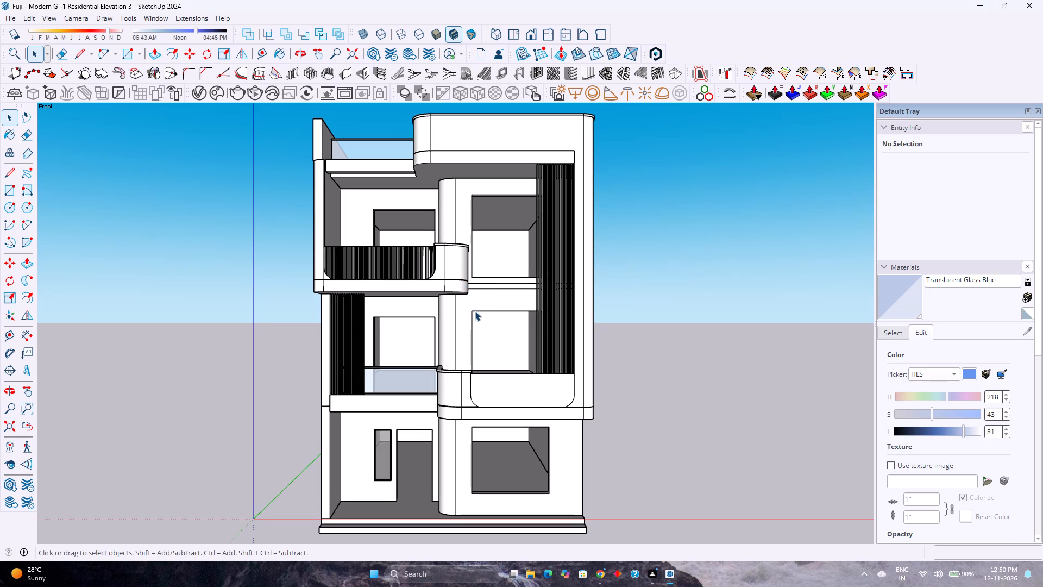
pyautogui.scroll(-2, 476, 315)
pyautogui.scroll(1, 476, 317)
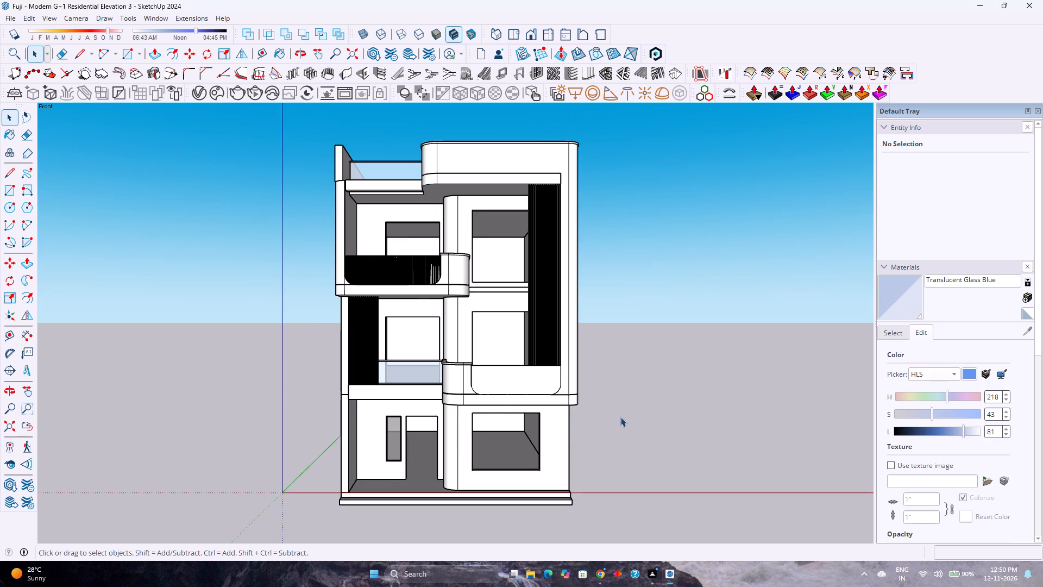
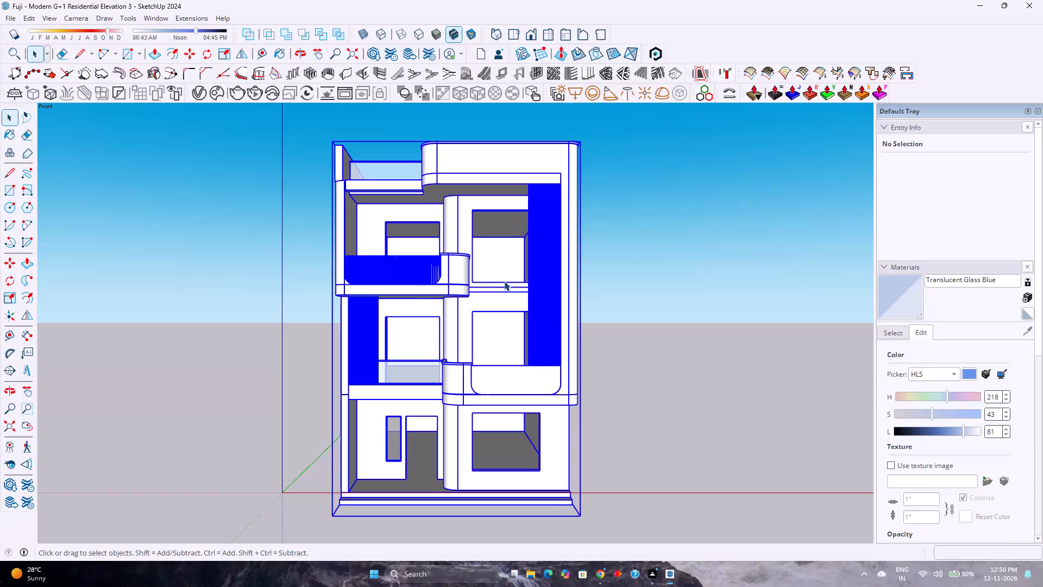
# Examine the building's front elevation from near and far, checking the first-floor openings, curved balconies and vertical slat screens.
pyautogui.scroll(2, 468, 317)
pyautogui.scroll(-3, 468, 317)
pyautogui.scroll(4, 468, 317)
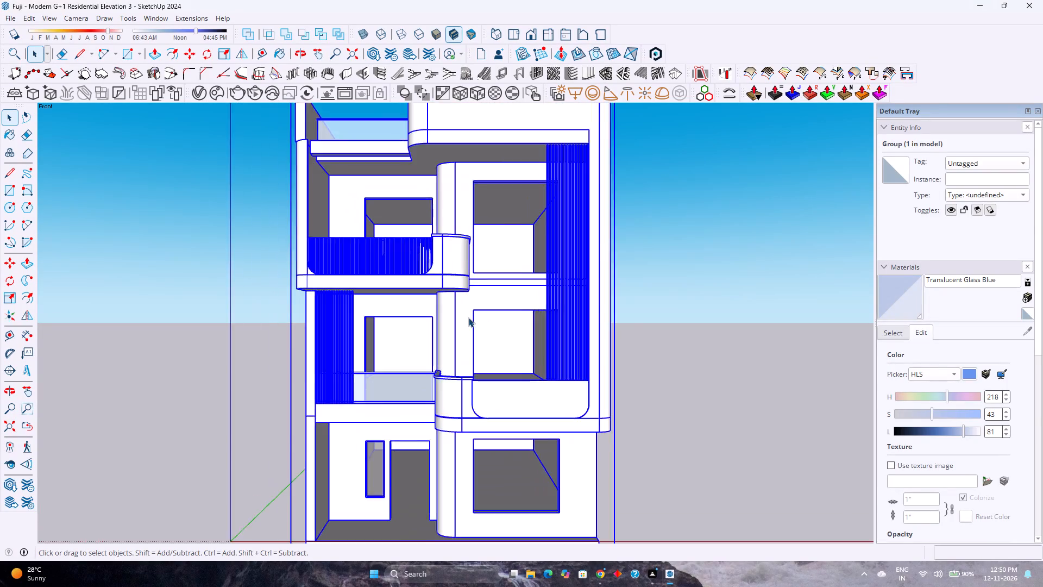
pyautogui.scroll(-4, 468, 317)
pyautogui.scroll(3, 468, 317)
pyautogui.scroll(-3, 468, 317)
pyautogui.scroll(3, 468, 317)
pyautogui.scroll(-4, 468, 317)
pyautogui.scroll(3, 468, 317)
pyautogui.scroll(-3, 468, 317)
pyautogui.scroll(3, 468, 317)
pyautogui.scroll(-3, 468, 317)
pyautogui.scroll(3, 468, 317)
pyautogui.scroll(-4, 468, 317)
pyautogui.scroll(4, 468, 317)
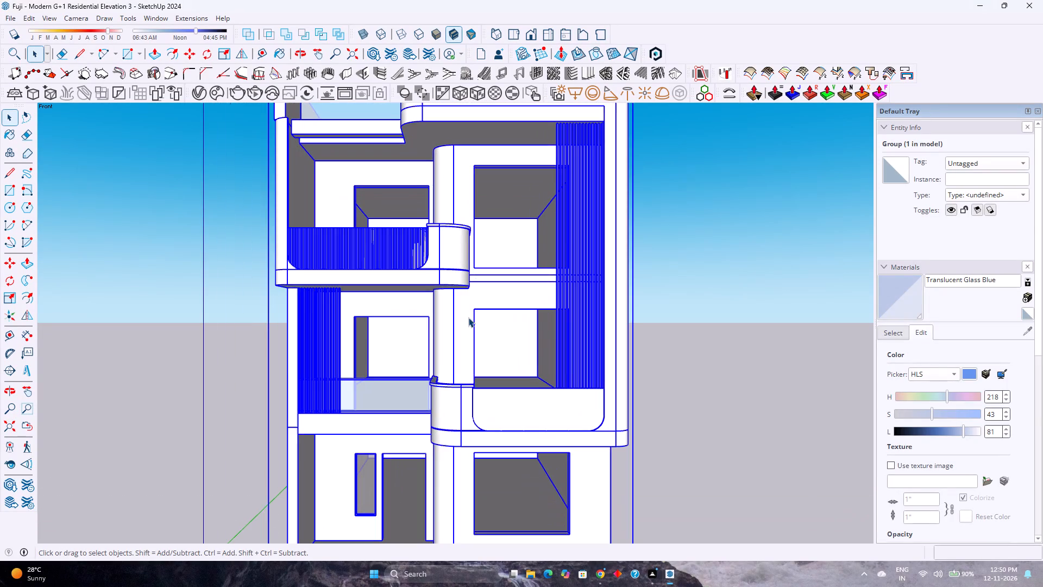
pyautogui.scroll(-1, 468, 319)
pyautogui.scroll(3, 468, 319)
pyautogui.scroll(-5, 468, 319)
pyautogui.scroll(3, 468, 320)
pyautogui.scroll(-5, 468, 322)
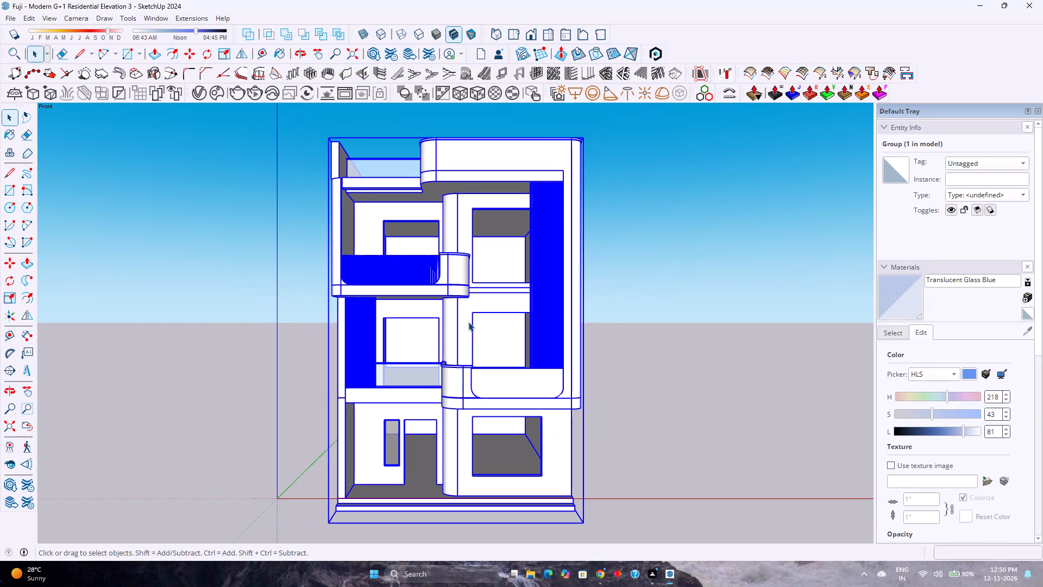
pyautogui.scroll(-6, 468, 322)
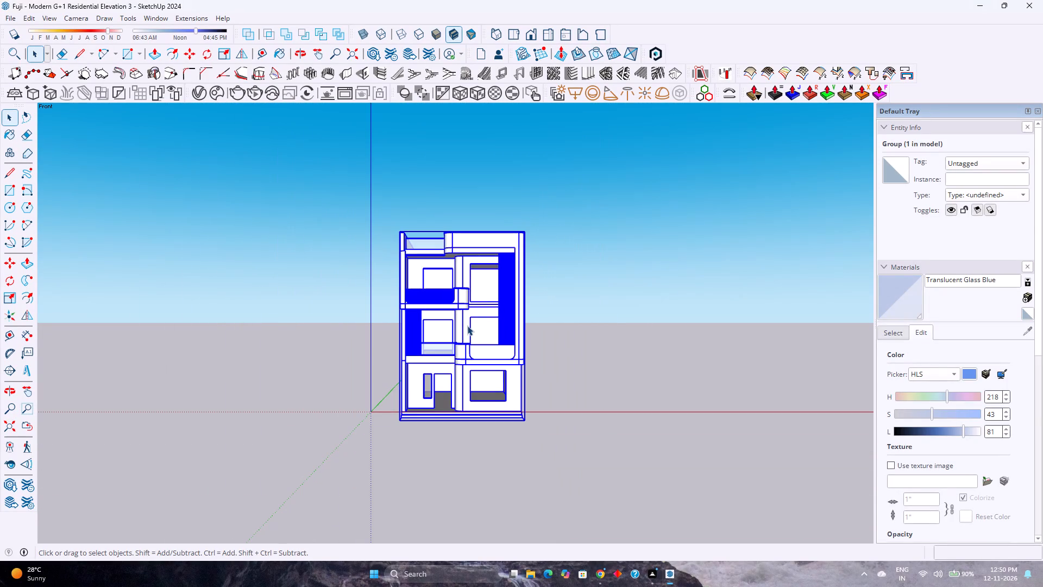
pyautogui.scroll(1, 482, 326)
pyautogui.scroll(-3, 482, 326)
pyautogui.scroll(2, 482, 326)
pyautogui.scroll(-3, 482, 326)
pyautogui.scroll(3, 482, 326)
pyautogui.scroll(-3, 482, 326)
pyautogui.scroll(3, 482, 326)
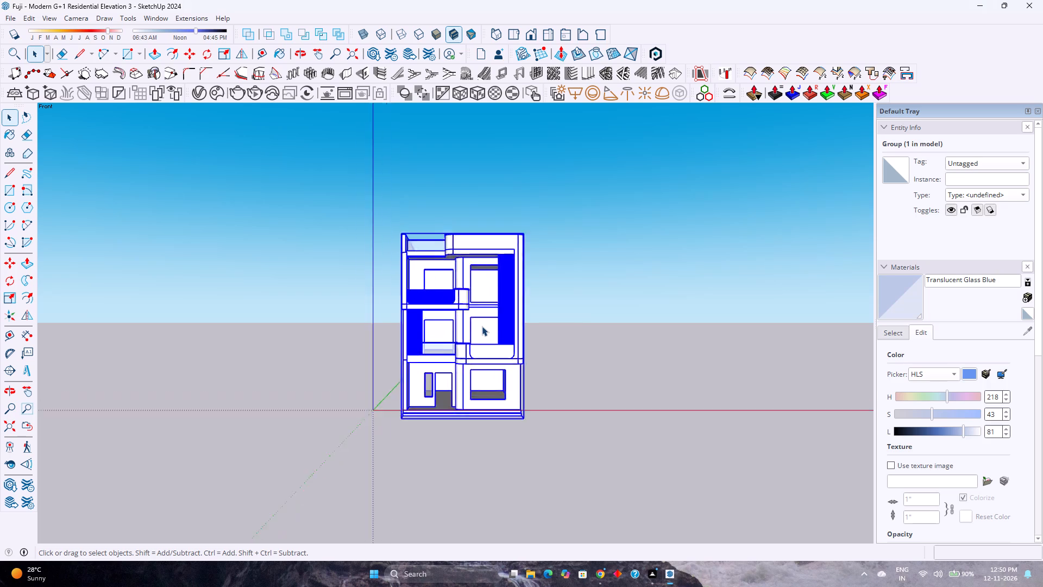
pyautogui.scroll(-3, 482, 326)
pyautogui.scroll(3, 482, 326)
pyautogui.scroll(-4, 482, 326)
pyautogui.scroll(4, 482, 326)
pyautogui.scroll(-3, 482, 326)
pyautogui.scroll(9, 483, 326)
pyautogui.scroll(-1, 486, 326)
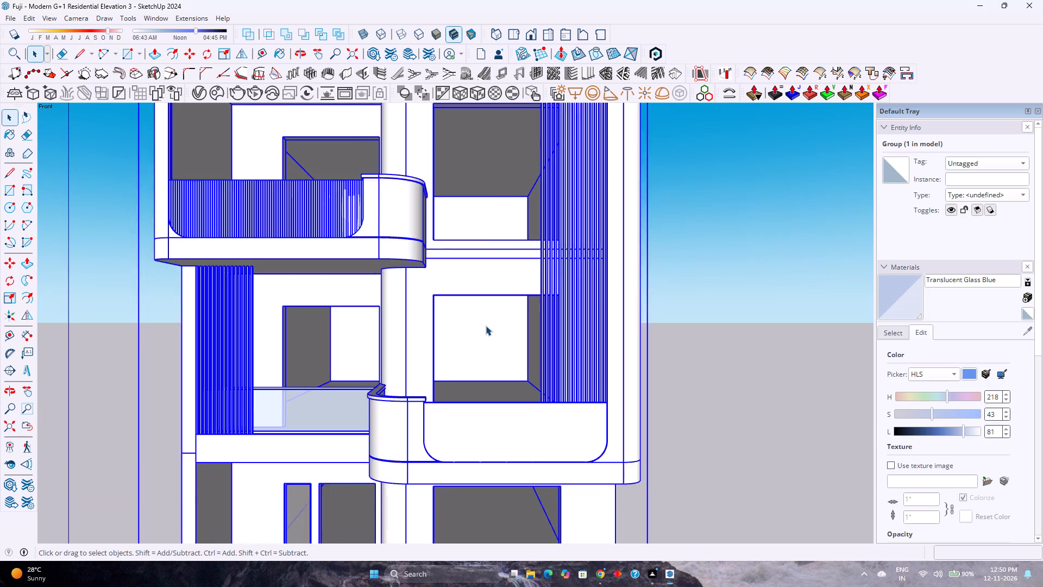
pyautogui.scroll(-2, 486, 326)
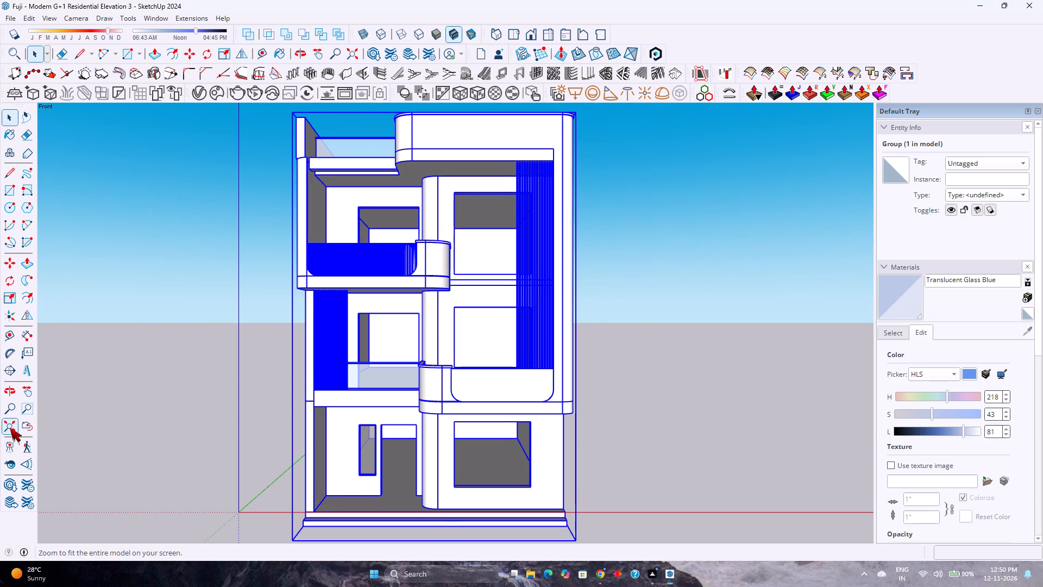
# Fit the whole building in the front view, clear the selection and save the model under its existing name.
pyautogui.click(10, 428)
pyautogui.click(636, 344)
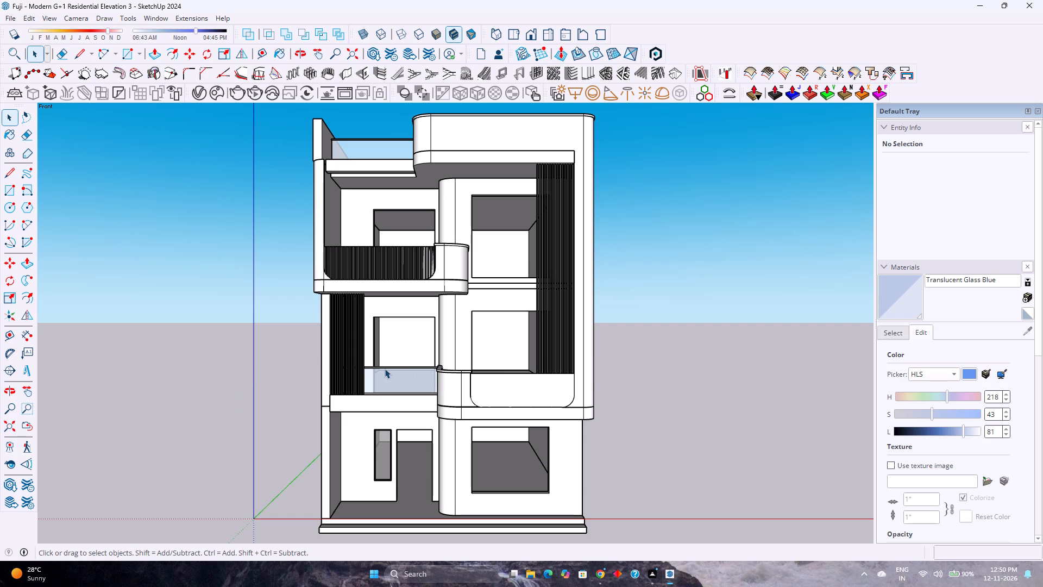
pyautogui.hotkey('ctrl', 's')
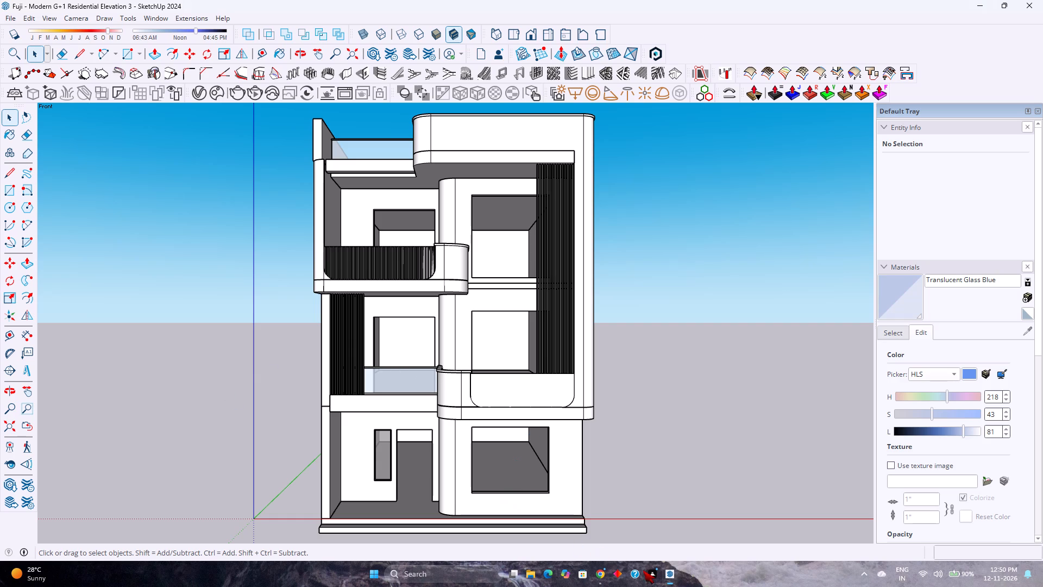
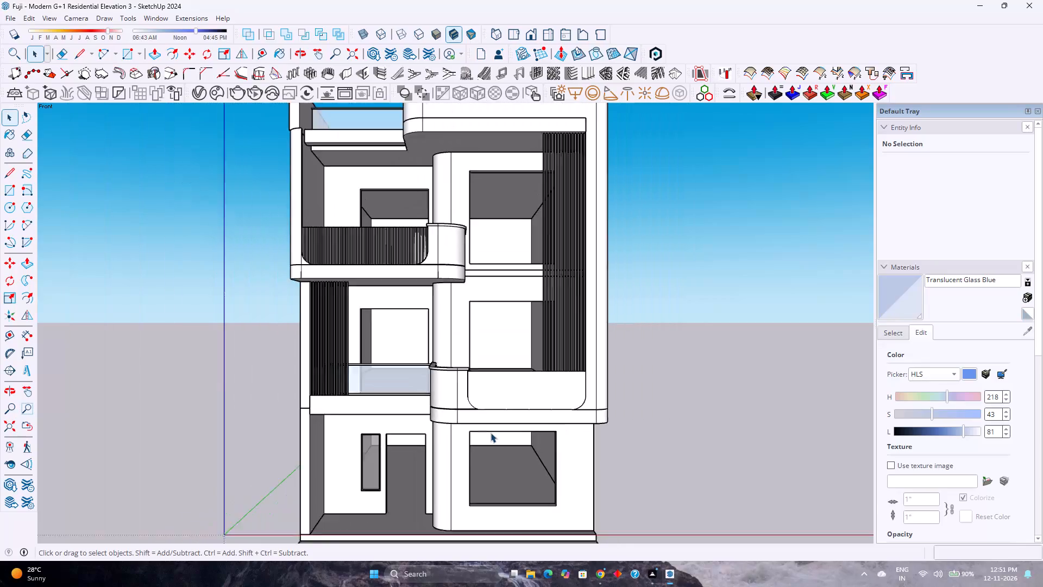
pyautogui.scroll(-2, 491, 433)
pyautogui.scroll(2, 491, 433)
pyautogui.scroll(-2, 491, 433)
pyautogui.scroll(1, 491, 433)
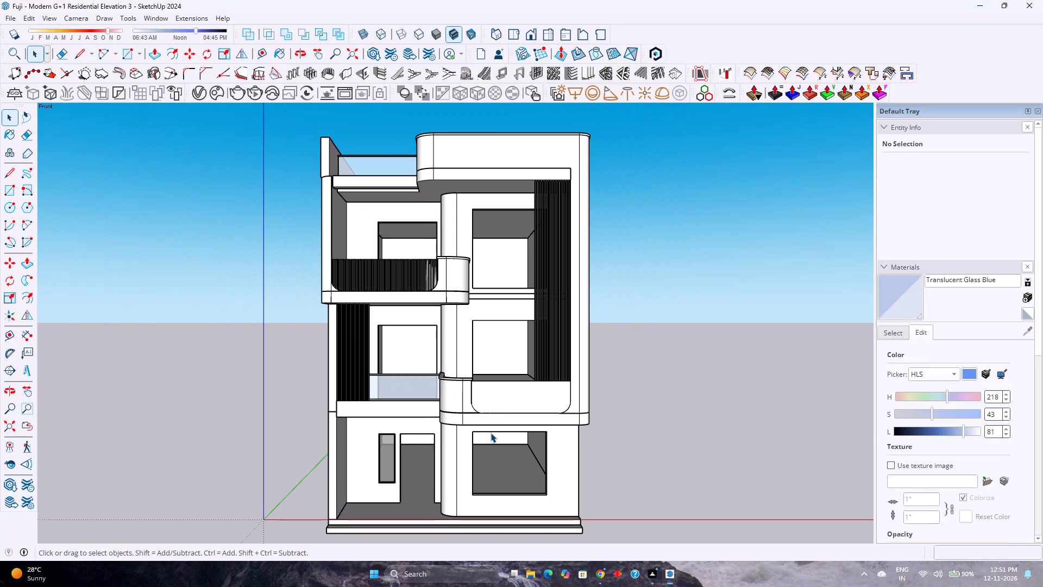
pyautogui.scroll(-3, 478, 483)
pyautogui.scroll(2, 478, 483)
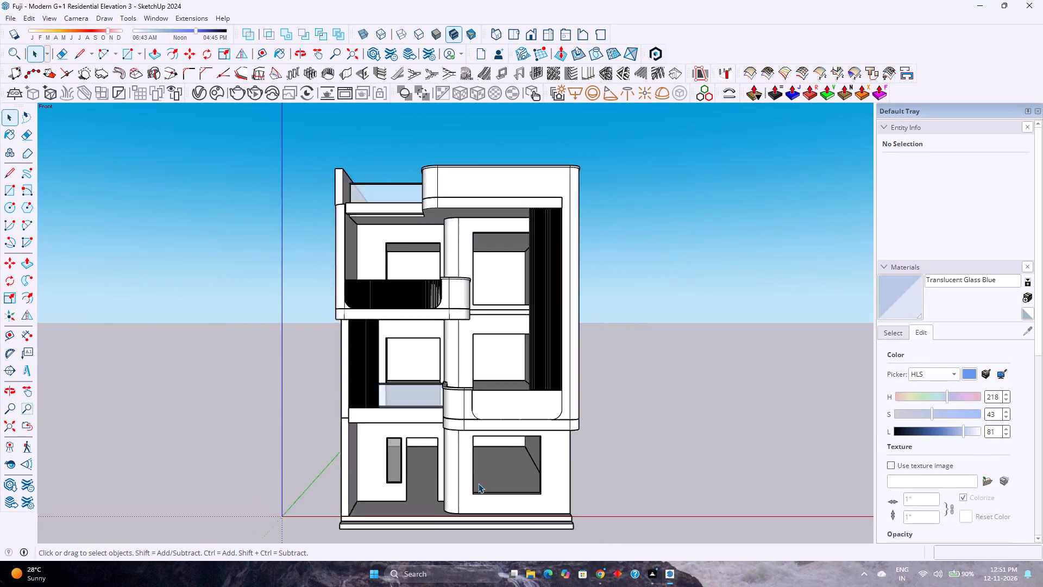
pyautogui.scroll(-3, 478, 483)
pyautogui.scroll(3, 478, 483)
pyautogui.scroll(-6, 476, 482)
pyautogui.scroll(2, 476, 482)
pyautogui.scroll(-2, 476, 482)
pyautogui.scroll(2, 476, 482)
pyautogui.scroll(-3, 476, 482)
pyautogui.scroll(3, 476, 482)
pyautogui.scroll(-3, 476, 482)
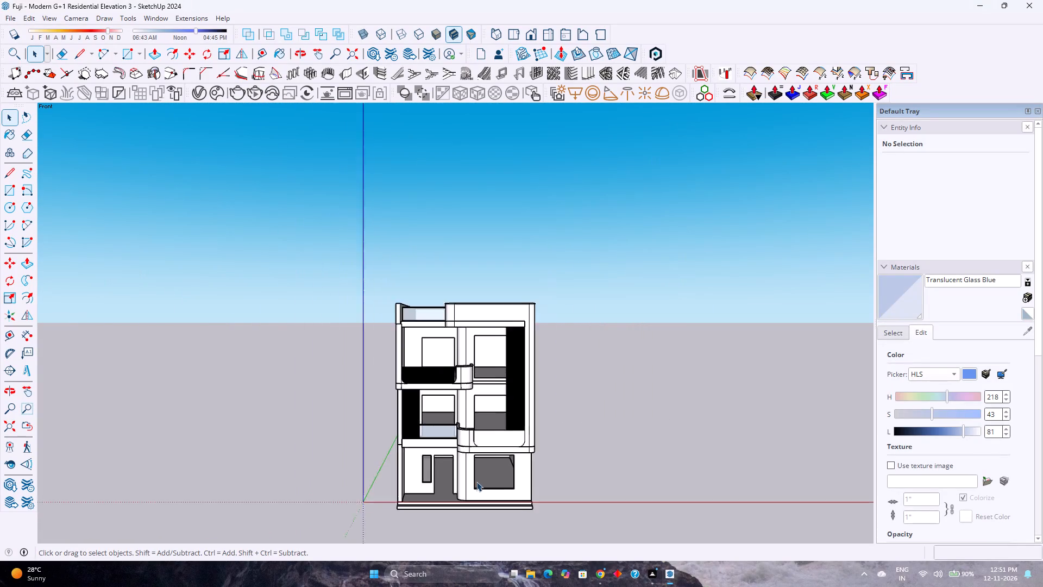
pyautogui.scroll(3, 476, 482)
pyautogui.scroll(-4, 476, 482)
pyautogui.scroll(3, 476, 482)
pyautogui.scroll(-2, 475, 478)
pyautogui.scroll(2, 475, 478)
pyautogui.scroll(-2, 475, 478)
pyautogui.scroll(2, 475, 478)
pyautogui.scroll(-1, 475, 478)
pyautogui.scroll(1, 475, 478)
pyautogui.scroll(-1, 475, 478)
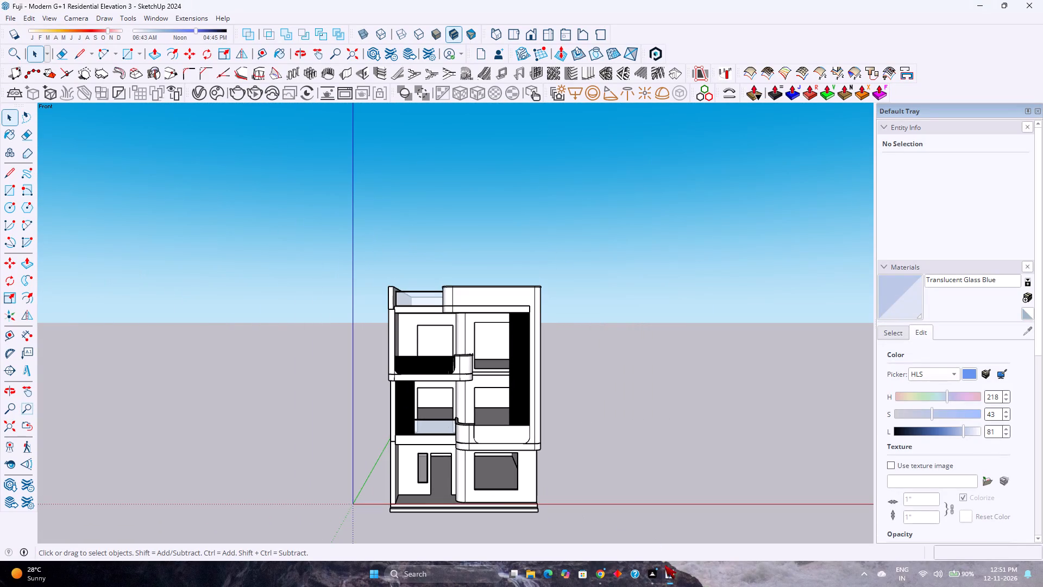
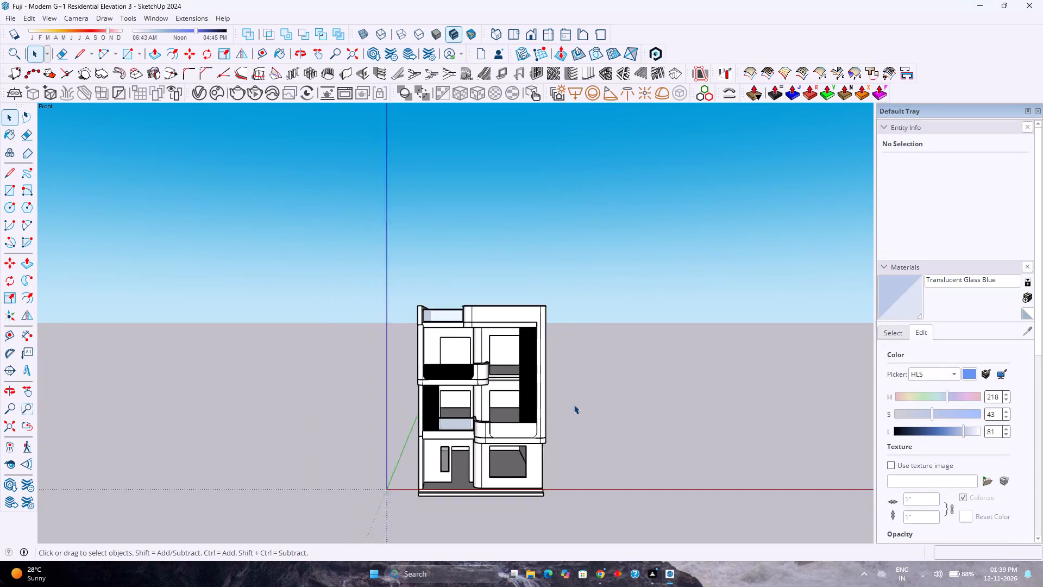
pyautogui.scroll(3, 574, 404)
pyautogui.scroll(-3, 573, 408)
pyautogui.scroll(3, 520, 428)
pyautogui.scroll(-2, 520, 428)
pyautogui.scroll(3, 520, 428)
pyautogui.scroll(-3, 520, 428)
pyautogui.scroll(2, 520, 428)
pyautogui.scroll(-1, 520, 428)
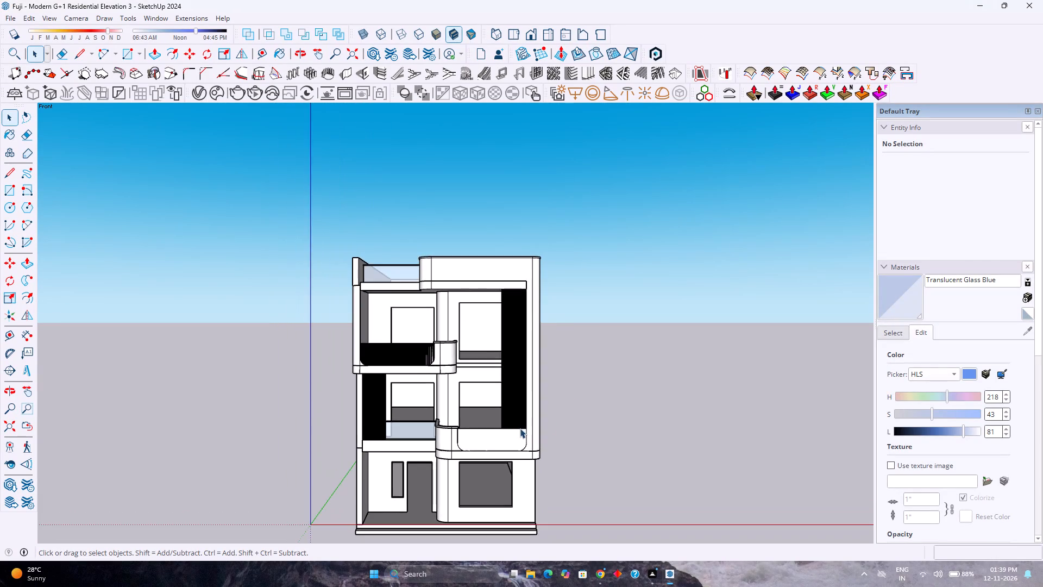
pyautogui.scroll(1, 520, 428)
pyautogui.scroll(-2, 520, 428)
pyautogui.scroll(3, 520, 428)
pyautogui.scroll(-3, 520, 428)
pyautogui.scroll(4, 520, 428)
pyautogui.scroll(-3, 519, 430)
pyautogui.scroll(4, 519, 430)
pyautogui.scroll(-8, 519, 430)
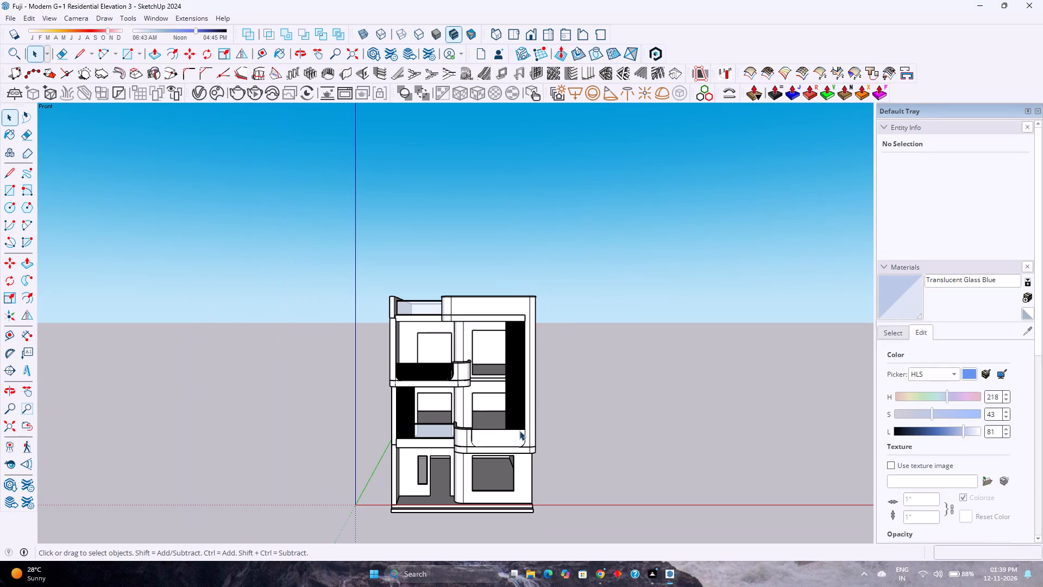
# Show the whole building in the standard front view, fitted to the model extents, and examine the facade.
pyautogui.click(527, 32)
pyautogui.click(14, 424)
pyautogui.scroll(2, 275, 388)
pyautogui.scroll(-3, 275, 388)
pyautogui.scroll(3, 275, 388)
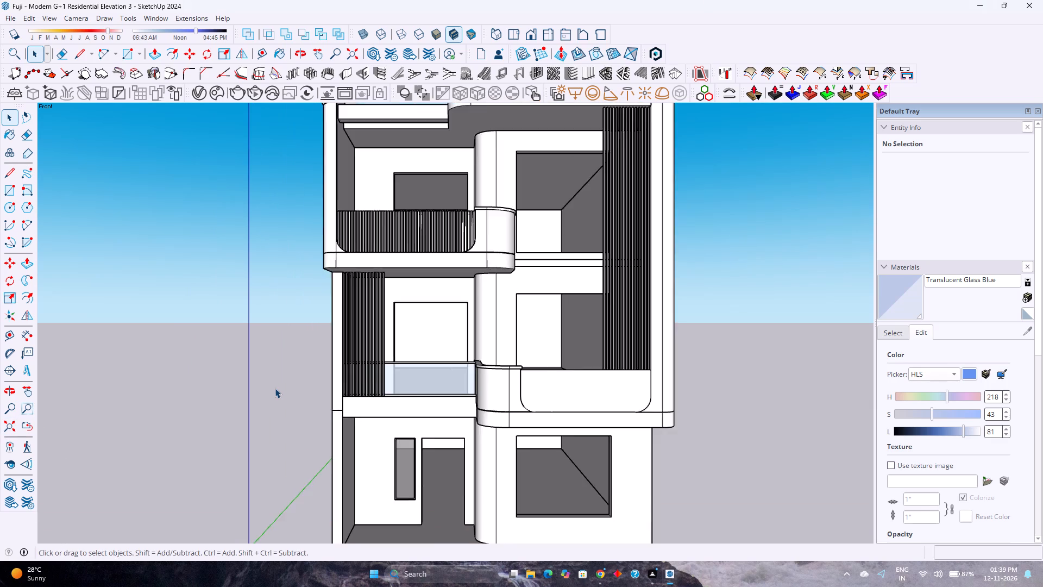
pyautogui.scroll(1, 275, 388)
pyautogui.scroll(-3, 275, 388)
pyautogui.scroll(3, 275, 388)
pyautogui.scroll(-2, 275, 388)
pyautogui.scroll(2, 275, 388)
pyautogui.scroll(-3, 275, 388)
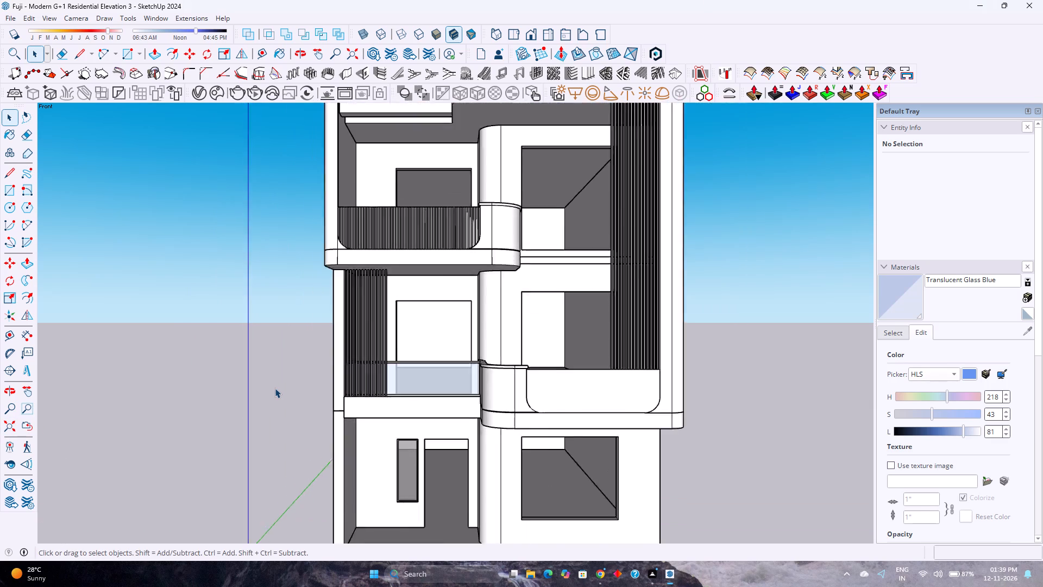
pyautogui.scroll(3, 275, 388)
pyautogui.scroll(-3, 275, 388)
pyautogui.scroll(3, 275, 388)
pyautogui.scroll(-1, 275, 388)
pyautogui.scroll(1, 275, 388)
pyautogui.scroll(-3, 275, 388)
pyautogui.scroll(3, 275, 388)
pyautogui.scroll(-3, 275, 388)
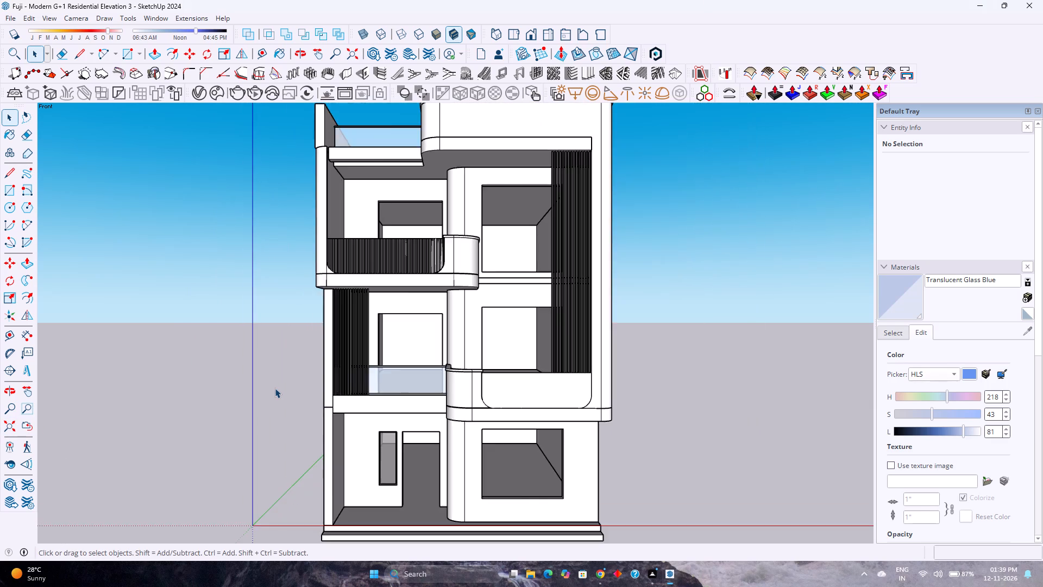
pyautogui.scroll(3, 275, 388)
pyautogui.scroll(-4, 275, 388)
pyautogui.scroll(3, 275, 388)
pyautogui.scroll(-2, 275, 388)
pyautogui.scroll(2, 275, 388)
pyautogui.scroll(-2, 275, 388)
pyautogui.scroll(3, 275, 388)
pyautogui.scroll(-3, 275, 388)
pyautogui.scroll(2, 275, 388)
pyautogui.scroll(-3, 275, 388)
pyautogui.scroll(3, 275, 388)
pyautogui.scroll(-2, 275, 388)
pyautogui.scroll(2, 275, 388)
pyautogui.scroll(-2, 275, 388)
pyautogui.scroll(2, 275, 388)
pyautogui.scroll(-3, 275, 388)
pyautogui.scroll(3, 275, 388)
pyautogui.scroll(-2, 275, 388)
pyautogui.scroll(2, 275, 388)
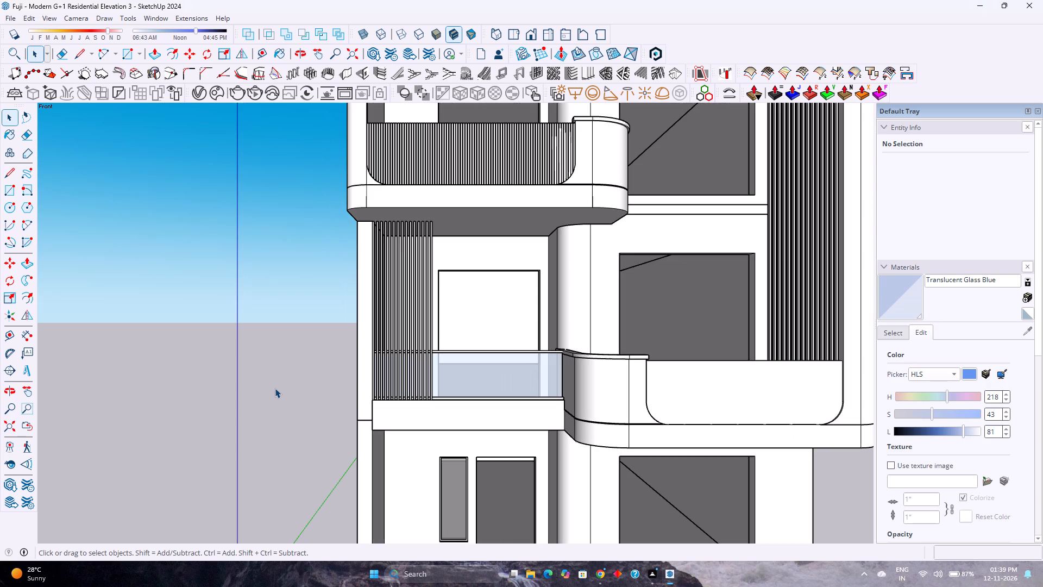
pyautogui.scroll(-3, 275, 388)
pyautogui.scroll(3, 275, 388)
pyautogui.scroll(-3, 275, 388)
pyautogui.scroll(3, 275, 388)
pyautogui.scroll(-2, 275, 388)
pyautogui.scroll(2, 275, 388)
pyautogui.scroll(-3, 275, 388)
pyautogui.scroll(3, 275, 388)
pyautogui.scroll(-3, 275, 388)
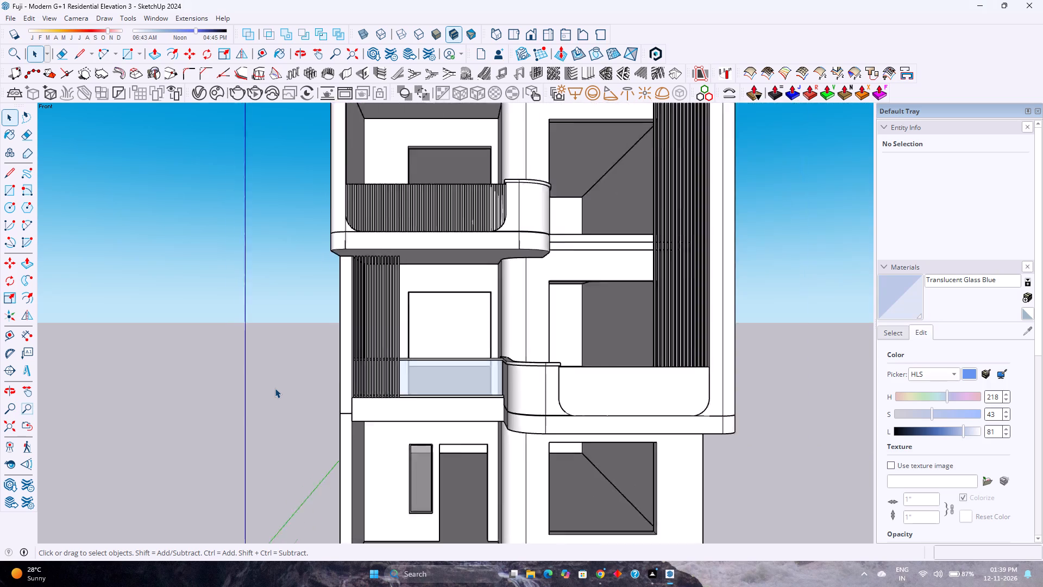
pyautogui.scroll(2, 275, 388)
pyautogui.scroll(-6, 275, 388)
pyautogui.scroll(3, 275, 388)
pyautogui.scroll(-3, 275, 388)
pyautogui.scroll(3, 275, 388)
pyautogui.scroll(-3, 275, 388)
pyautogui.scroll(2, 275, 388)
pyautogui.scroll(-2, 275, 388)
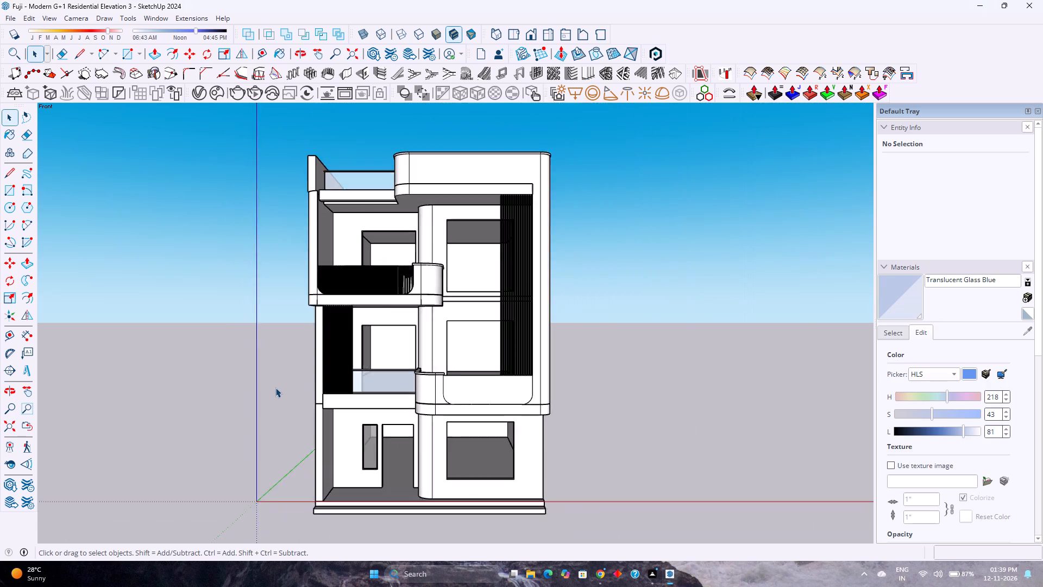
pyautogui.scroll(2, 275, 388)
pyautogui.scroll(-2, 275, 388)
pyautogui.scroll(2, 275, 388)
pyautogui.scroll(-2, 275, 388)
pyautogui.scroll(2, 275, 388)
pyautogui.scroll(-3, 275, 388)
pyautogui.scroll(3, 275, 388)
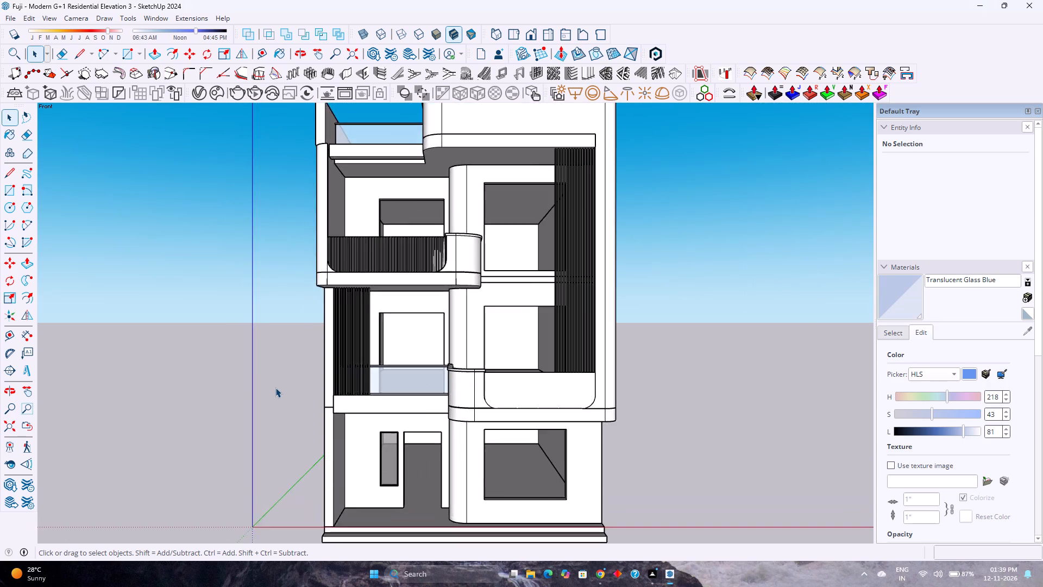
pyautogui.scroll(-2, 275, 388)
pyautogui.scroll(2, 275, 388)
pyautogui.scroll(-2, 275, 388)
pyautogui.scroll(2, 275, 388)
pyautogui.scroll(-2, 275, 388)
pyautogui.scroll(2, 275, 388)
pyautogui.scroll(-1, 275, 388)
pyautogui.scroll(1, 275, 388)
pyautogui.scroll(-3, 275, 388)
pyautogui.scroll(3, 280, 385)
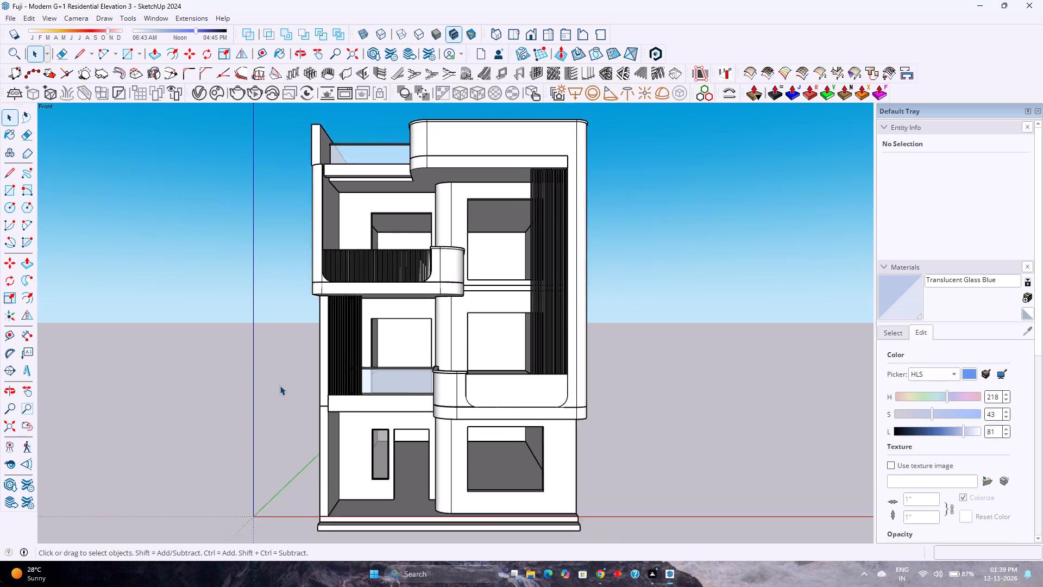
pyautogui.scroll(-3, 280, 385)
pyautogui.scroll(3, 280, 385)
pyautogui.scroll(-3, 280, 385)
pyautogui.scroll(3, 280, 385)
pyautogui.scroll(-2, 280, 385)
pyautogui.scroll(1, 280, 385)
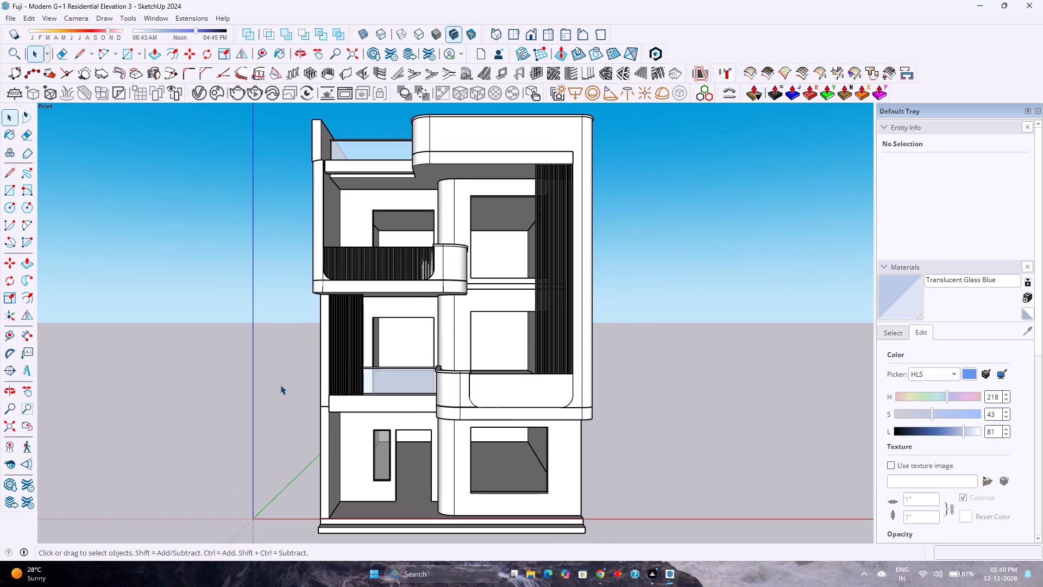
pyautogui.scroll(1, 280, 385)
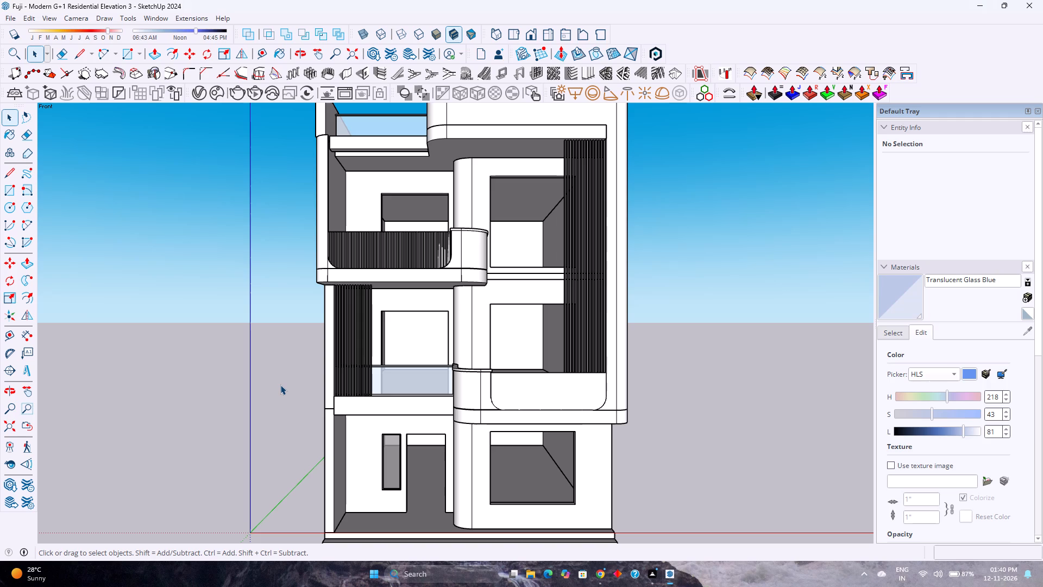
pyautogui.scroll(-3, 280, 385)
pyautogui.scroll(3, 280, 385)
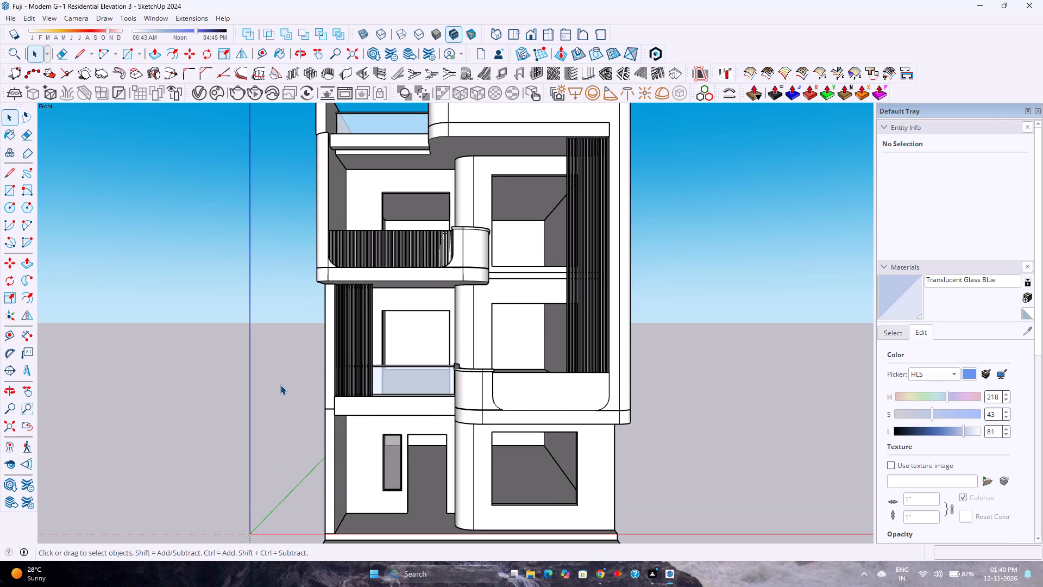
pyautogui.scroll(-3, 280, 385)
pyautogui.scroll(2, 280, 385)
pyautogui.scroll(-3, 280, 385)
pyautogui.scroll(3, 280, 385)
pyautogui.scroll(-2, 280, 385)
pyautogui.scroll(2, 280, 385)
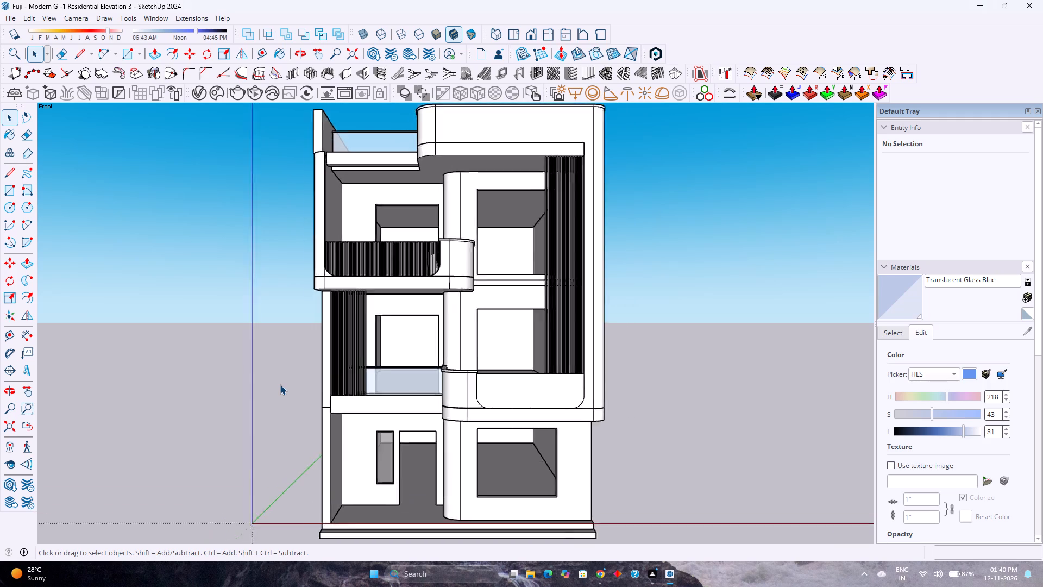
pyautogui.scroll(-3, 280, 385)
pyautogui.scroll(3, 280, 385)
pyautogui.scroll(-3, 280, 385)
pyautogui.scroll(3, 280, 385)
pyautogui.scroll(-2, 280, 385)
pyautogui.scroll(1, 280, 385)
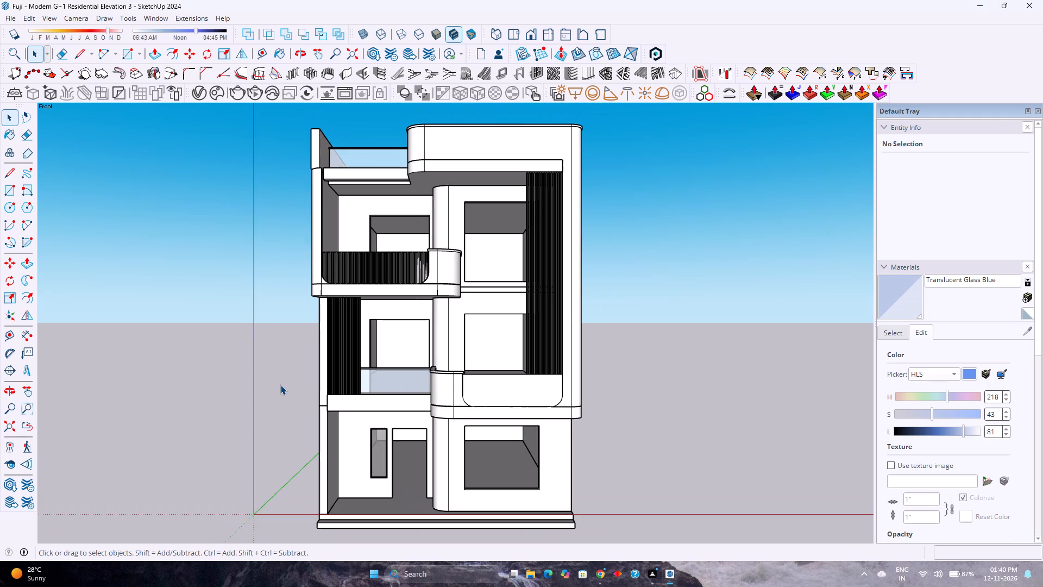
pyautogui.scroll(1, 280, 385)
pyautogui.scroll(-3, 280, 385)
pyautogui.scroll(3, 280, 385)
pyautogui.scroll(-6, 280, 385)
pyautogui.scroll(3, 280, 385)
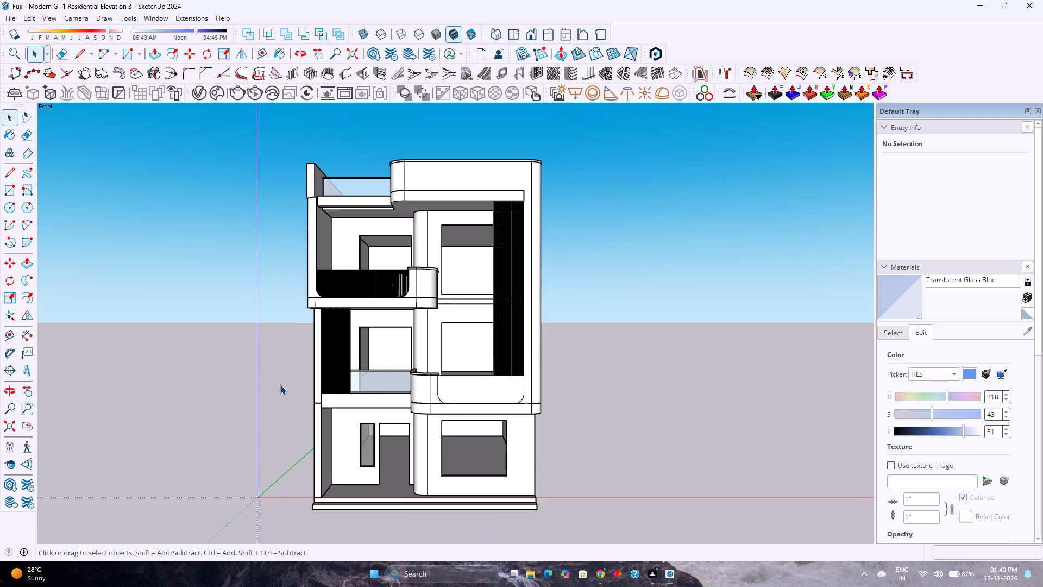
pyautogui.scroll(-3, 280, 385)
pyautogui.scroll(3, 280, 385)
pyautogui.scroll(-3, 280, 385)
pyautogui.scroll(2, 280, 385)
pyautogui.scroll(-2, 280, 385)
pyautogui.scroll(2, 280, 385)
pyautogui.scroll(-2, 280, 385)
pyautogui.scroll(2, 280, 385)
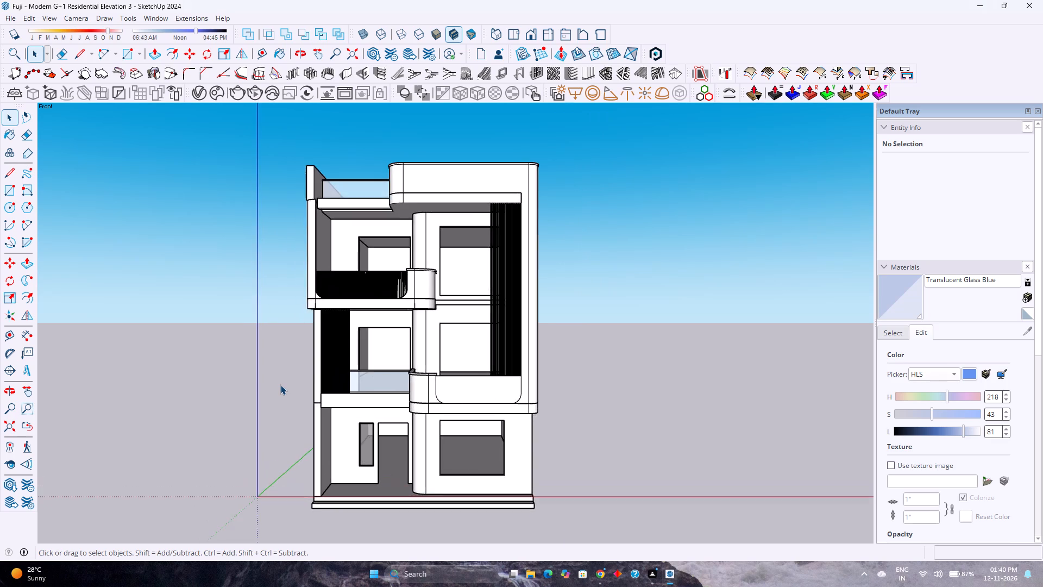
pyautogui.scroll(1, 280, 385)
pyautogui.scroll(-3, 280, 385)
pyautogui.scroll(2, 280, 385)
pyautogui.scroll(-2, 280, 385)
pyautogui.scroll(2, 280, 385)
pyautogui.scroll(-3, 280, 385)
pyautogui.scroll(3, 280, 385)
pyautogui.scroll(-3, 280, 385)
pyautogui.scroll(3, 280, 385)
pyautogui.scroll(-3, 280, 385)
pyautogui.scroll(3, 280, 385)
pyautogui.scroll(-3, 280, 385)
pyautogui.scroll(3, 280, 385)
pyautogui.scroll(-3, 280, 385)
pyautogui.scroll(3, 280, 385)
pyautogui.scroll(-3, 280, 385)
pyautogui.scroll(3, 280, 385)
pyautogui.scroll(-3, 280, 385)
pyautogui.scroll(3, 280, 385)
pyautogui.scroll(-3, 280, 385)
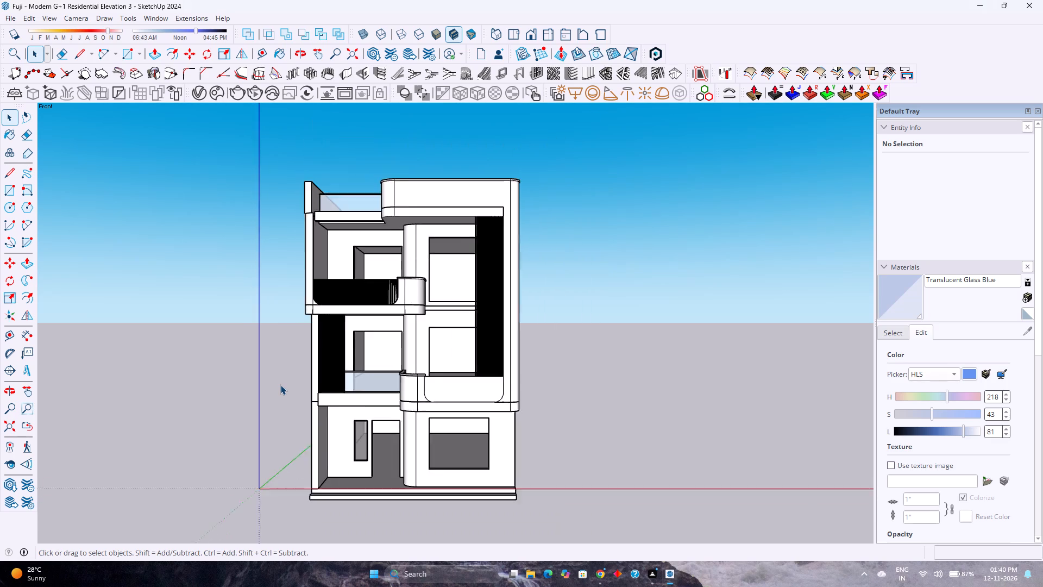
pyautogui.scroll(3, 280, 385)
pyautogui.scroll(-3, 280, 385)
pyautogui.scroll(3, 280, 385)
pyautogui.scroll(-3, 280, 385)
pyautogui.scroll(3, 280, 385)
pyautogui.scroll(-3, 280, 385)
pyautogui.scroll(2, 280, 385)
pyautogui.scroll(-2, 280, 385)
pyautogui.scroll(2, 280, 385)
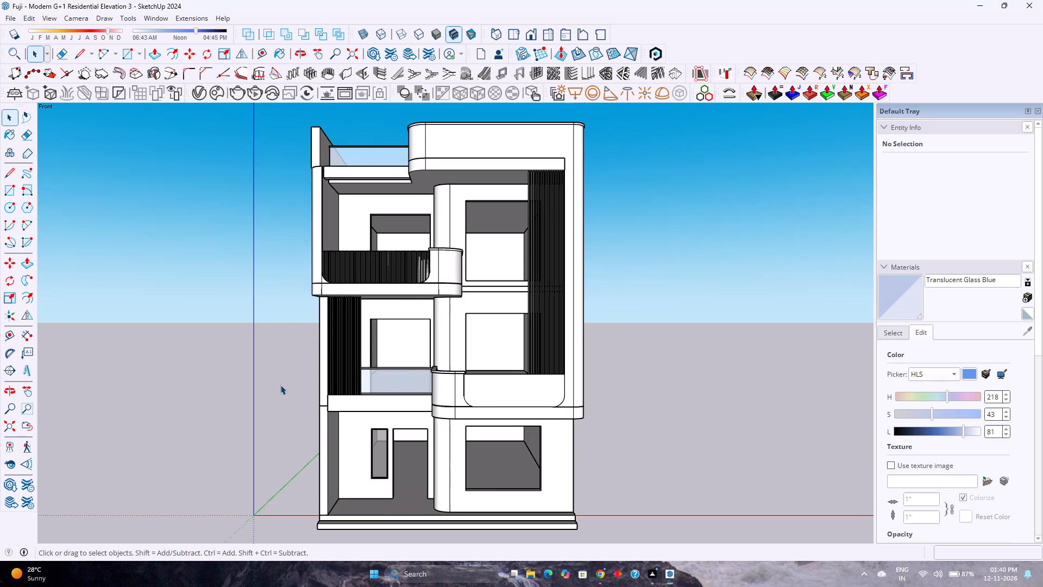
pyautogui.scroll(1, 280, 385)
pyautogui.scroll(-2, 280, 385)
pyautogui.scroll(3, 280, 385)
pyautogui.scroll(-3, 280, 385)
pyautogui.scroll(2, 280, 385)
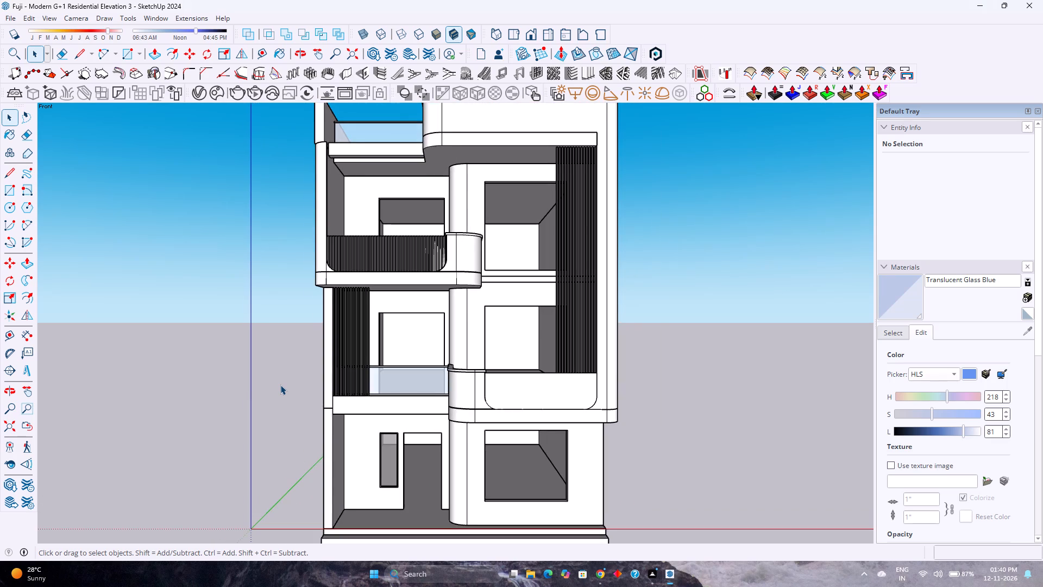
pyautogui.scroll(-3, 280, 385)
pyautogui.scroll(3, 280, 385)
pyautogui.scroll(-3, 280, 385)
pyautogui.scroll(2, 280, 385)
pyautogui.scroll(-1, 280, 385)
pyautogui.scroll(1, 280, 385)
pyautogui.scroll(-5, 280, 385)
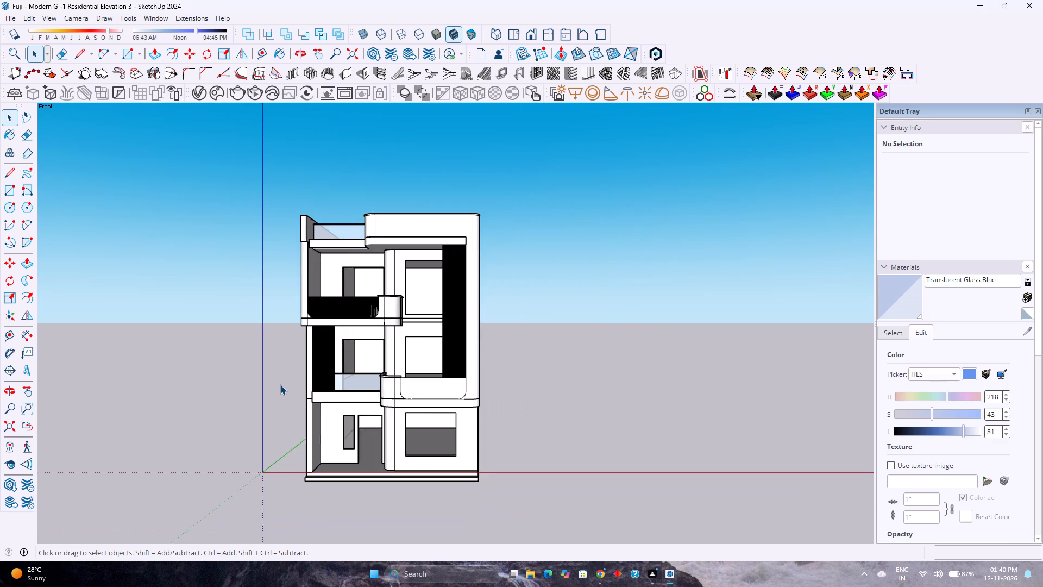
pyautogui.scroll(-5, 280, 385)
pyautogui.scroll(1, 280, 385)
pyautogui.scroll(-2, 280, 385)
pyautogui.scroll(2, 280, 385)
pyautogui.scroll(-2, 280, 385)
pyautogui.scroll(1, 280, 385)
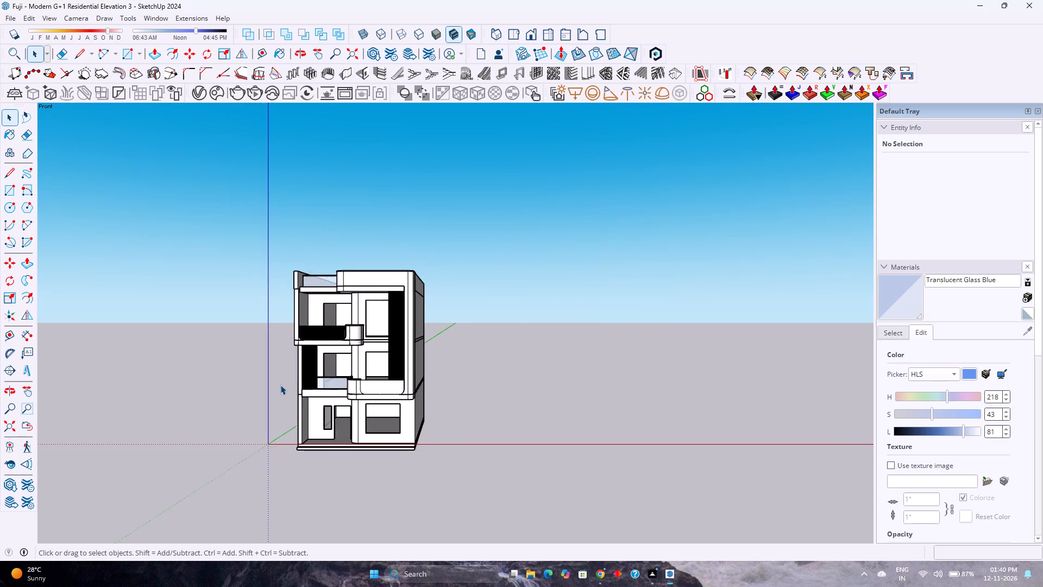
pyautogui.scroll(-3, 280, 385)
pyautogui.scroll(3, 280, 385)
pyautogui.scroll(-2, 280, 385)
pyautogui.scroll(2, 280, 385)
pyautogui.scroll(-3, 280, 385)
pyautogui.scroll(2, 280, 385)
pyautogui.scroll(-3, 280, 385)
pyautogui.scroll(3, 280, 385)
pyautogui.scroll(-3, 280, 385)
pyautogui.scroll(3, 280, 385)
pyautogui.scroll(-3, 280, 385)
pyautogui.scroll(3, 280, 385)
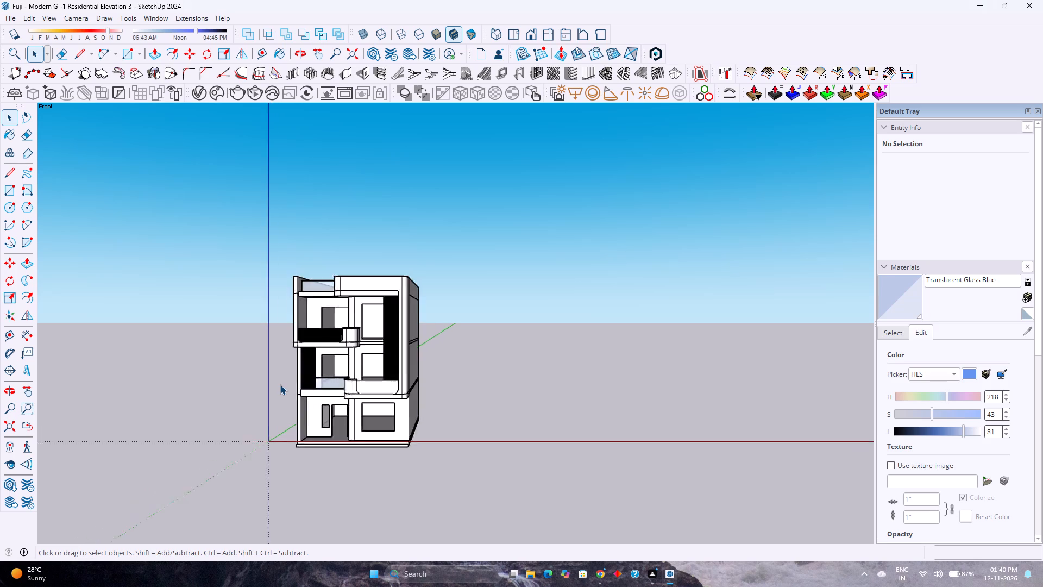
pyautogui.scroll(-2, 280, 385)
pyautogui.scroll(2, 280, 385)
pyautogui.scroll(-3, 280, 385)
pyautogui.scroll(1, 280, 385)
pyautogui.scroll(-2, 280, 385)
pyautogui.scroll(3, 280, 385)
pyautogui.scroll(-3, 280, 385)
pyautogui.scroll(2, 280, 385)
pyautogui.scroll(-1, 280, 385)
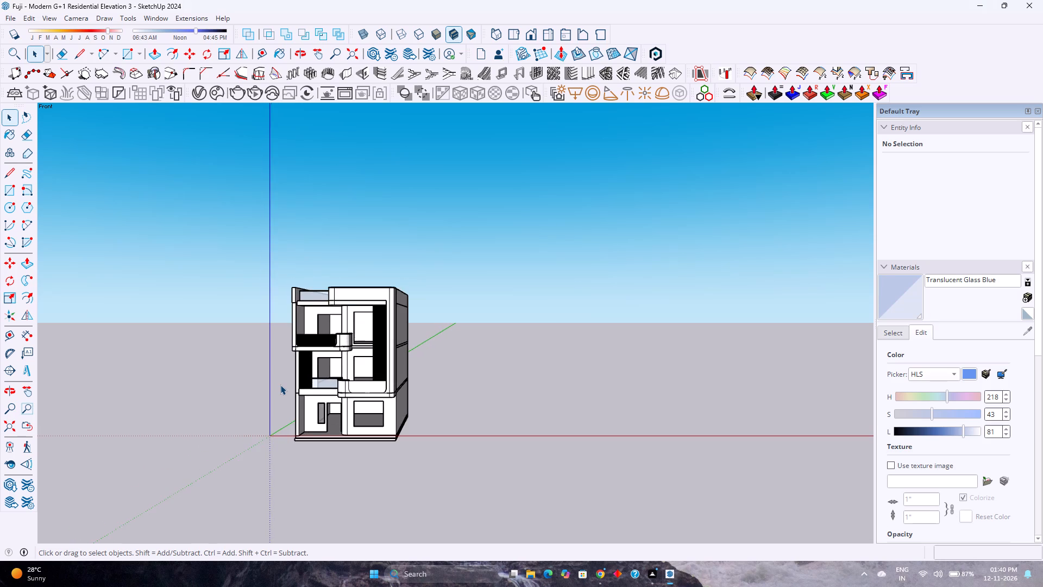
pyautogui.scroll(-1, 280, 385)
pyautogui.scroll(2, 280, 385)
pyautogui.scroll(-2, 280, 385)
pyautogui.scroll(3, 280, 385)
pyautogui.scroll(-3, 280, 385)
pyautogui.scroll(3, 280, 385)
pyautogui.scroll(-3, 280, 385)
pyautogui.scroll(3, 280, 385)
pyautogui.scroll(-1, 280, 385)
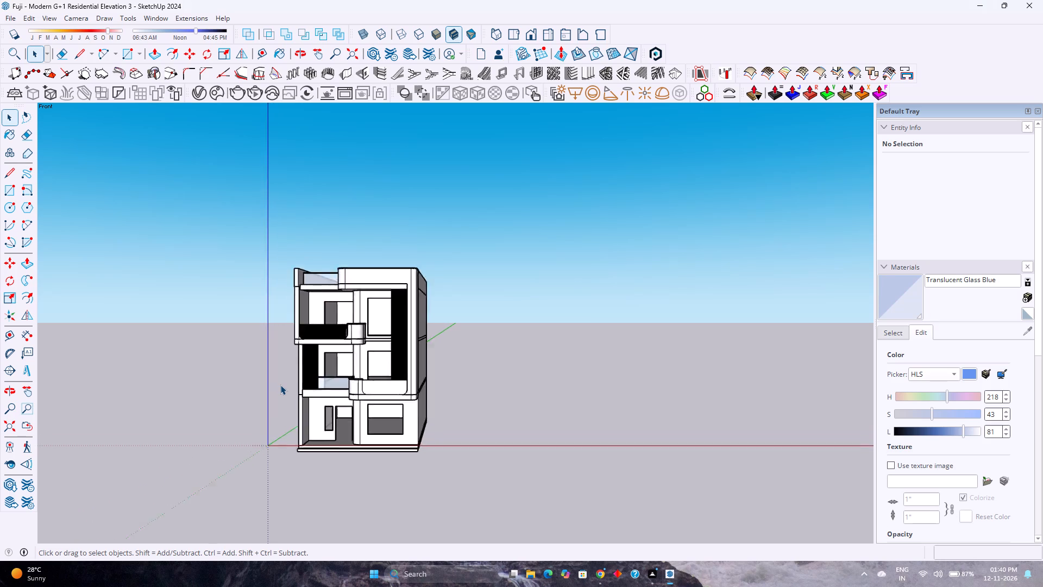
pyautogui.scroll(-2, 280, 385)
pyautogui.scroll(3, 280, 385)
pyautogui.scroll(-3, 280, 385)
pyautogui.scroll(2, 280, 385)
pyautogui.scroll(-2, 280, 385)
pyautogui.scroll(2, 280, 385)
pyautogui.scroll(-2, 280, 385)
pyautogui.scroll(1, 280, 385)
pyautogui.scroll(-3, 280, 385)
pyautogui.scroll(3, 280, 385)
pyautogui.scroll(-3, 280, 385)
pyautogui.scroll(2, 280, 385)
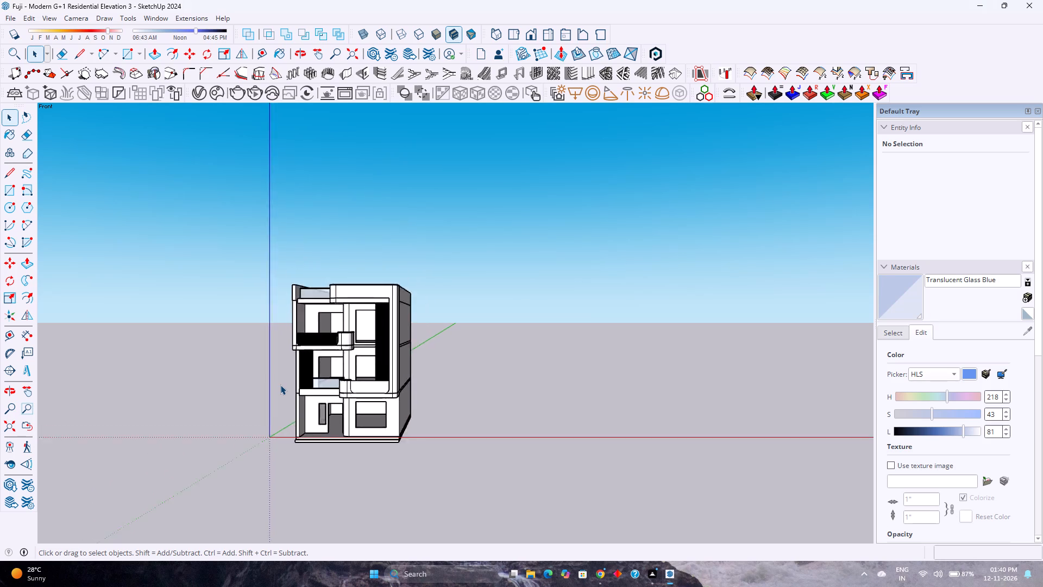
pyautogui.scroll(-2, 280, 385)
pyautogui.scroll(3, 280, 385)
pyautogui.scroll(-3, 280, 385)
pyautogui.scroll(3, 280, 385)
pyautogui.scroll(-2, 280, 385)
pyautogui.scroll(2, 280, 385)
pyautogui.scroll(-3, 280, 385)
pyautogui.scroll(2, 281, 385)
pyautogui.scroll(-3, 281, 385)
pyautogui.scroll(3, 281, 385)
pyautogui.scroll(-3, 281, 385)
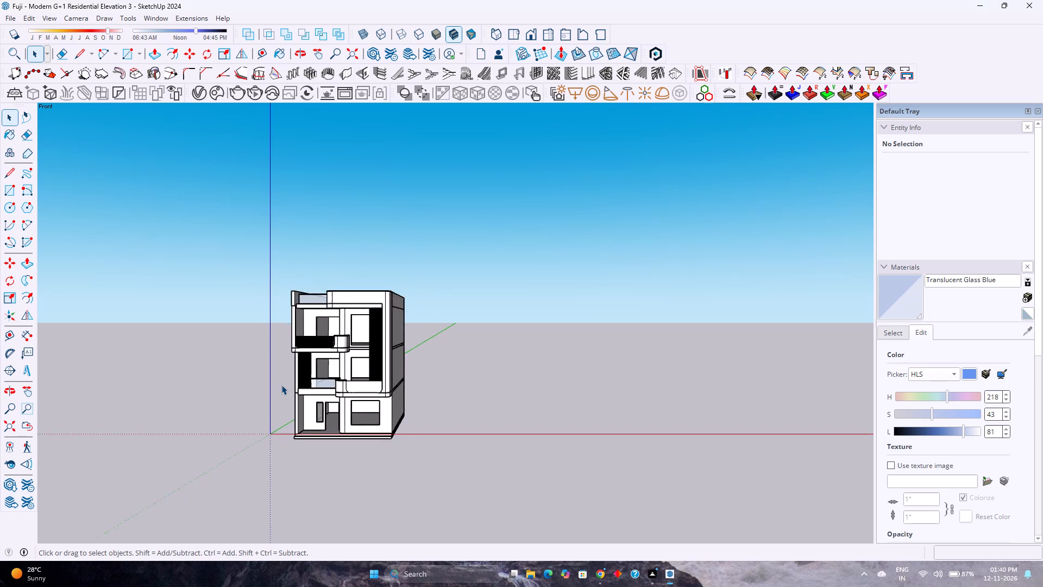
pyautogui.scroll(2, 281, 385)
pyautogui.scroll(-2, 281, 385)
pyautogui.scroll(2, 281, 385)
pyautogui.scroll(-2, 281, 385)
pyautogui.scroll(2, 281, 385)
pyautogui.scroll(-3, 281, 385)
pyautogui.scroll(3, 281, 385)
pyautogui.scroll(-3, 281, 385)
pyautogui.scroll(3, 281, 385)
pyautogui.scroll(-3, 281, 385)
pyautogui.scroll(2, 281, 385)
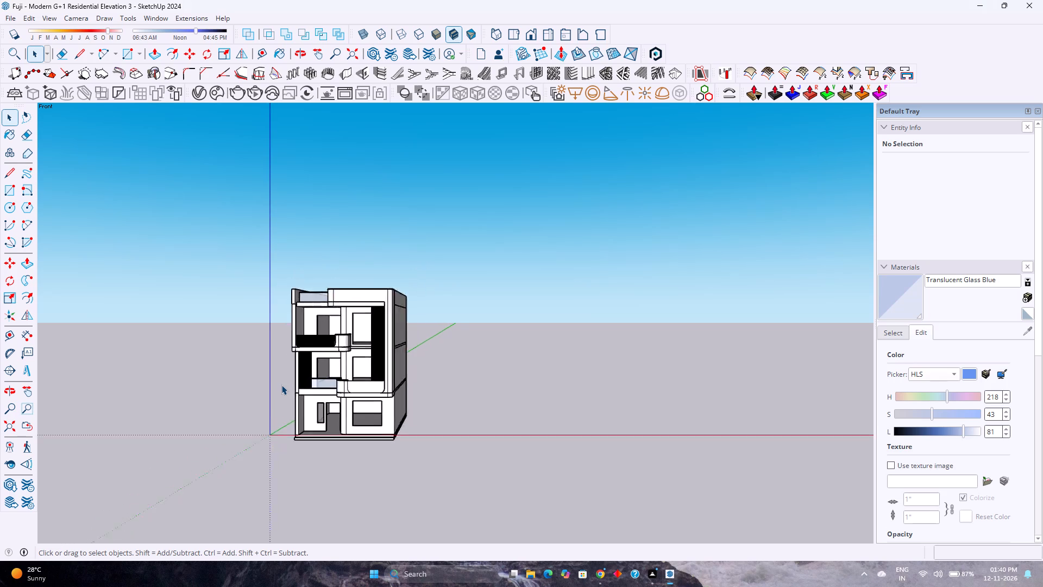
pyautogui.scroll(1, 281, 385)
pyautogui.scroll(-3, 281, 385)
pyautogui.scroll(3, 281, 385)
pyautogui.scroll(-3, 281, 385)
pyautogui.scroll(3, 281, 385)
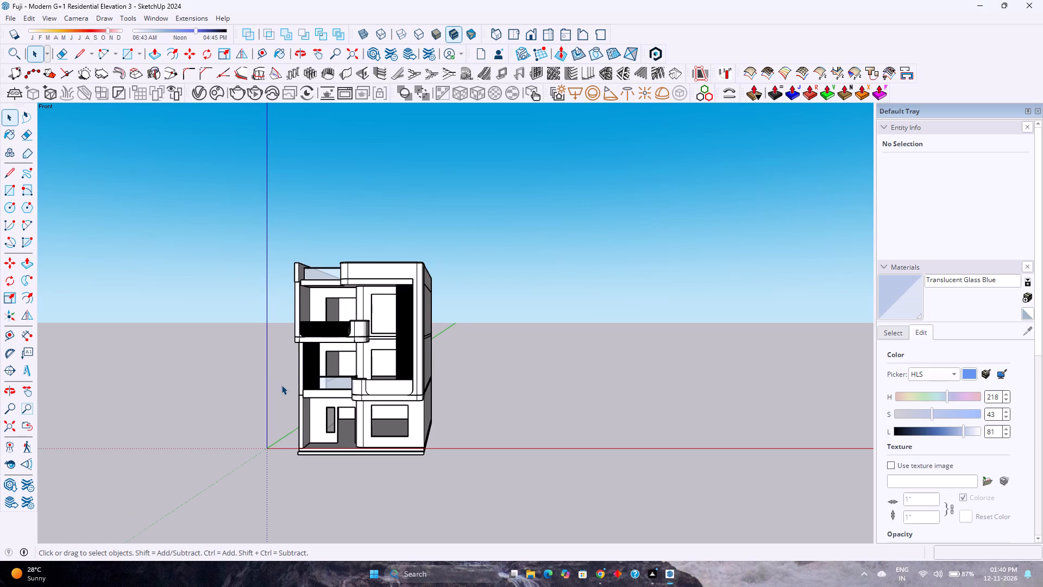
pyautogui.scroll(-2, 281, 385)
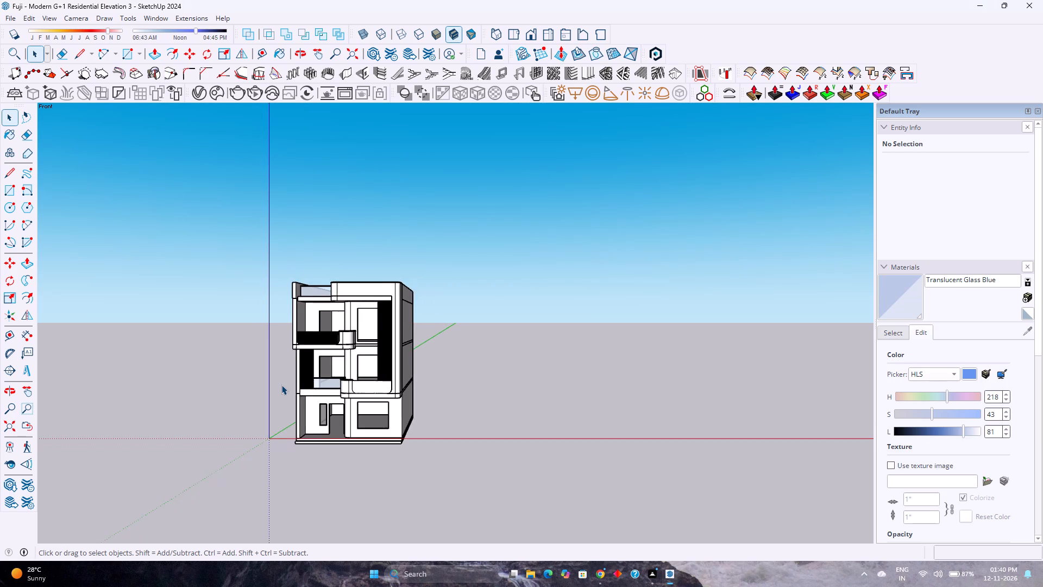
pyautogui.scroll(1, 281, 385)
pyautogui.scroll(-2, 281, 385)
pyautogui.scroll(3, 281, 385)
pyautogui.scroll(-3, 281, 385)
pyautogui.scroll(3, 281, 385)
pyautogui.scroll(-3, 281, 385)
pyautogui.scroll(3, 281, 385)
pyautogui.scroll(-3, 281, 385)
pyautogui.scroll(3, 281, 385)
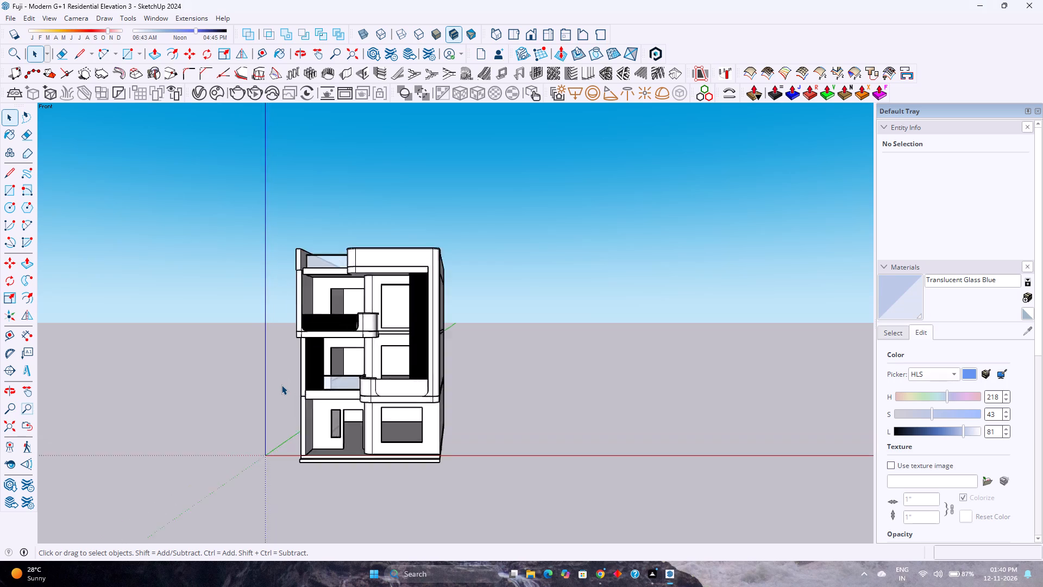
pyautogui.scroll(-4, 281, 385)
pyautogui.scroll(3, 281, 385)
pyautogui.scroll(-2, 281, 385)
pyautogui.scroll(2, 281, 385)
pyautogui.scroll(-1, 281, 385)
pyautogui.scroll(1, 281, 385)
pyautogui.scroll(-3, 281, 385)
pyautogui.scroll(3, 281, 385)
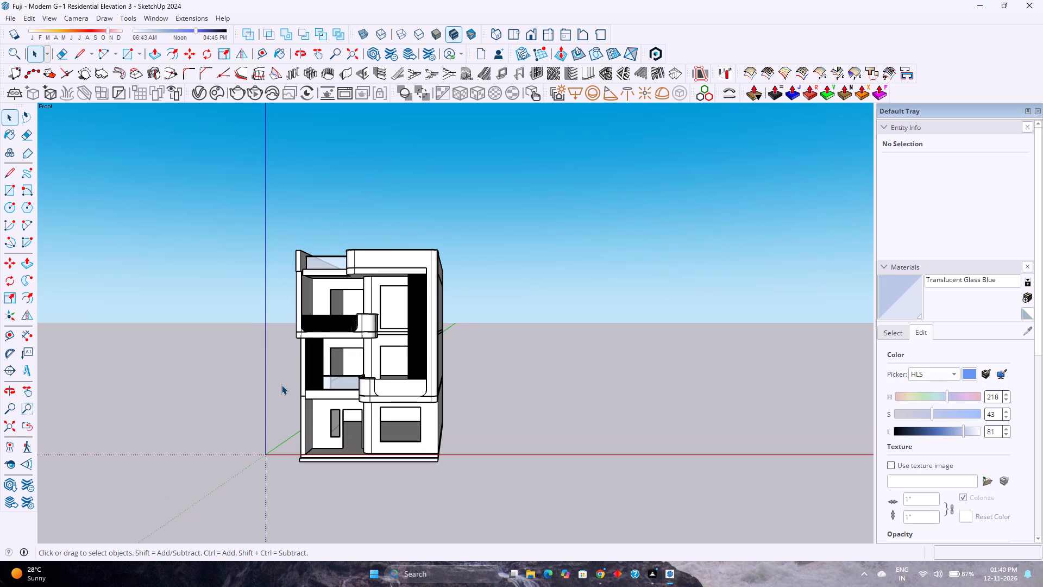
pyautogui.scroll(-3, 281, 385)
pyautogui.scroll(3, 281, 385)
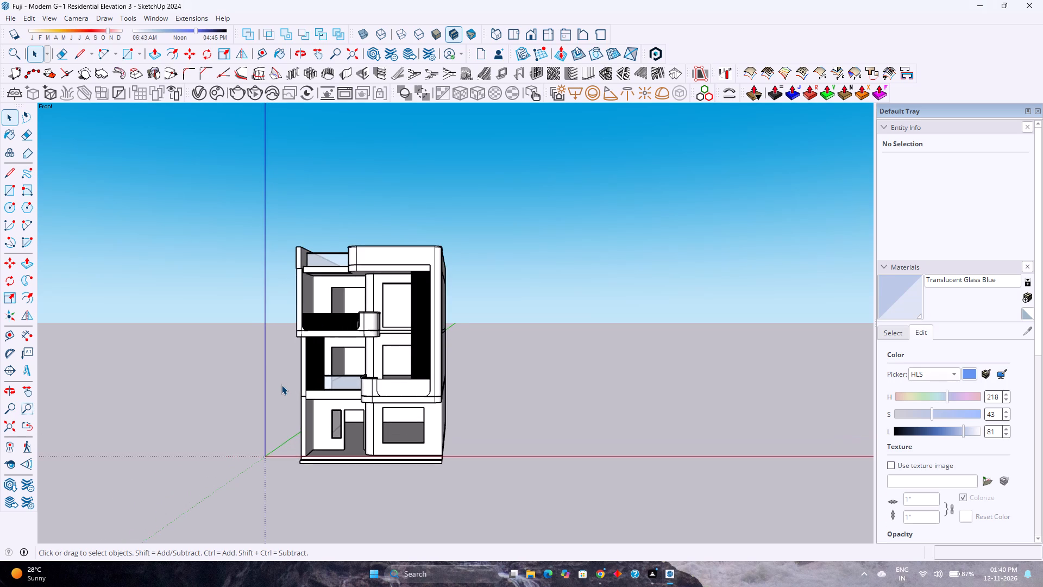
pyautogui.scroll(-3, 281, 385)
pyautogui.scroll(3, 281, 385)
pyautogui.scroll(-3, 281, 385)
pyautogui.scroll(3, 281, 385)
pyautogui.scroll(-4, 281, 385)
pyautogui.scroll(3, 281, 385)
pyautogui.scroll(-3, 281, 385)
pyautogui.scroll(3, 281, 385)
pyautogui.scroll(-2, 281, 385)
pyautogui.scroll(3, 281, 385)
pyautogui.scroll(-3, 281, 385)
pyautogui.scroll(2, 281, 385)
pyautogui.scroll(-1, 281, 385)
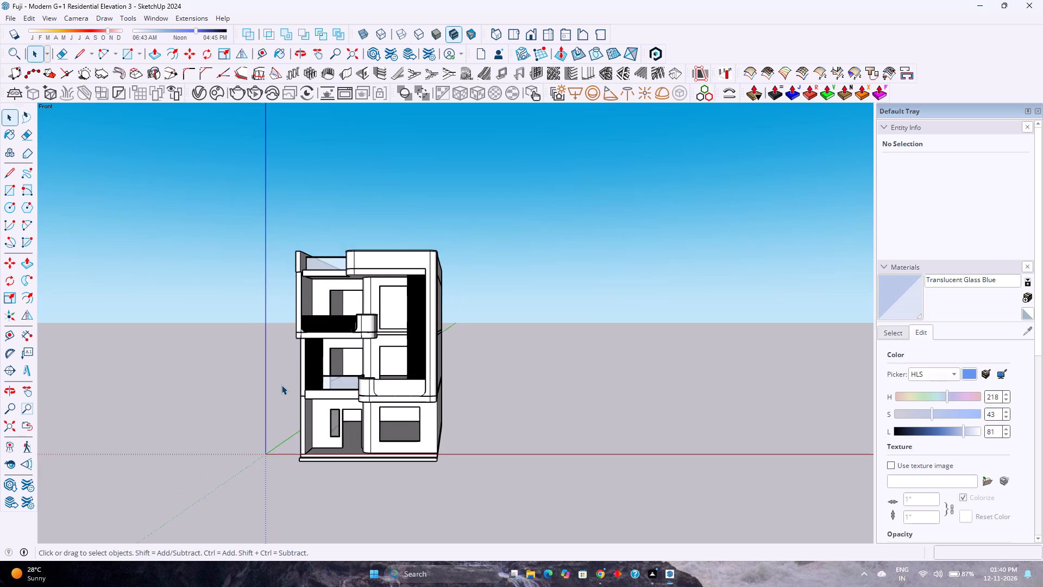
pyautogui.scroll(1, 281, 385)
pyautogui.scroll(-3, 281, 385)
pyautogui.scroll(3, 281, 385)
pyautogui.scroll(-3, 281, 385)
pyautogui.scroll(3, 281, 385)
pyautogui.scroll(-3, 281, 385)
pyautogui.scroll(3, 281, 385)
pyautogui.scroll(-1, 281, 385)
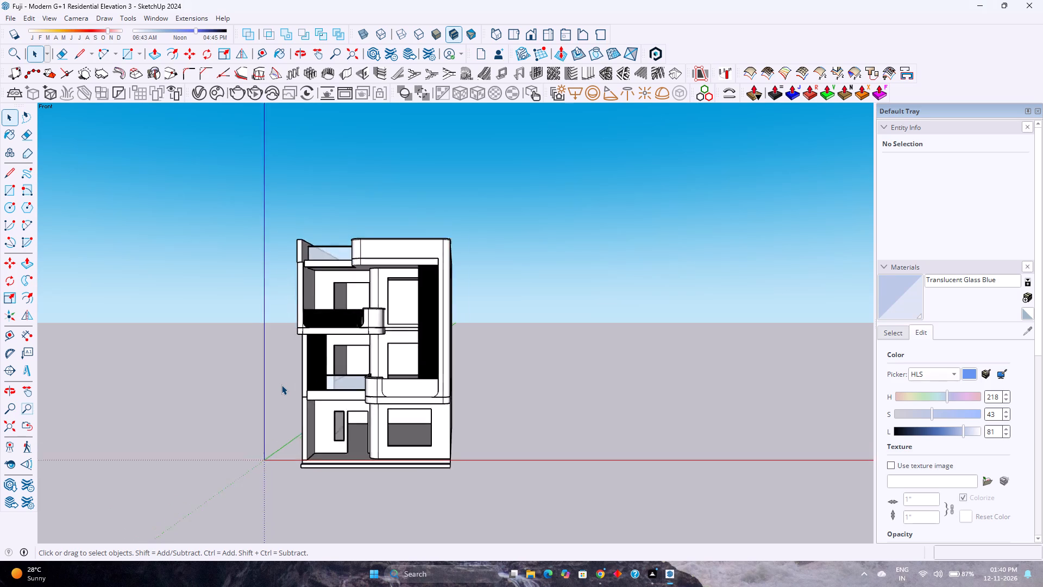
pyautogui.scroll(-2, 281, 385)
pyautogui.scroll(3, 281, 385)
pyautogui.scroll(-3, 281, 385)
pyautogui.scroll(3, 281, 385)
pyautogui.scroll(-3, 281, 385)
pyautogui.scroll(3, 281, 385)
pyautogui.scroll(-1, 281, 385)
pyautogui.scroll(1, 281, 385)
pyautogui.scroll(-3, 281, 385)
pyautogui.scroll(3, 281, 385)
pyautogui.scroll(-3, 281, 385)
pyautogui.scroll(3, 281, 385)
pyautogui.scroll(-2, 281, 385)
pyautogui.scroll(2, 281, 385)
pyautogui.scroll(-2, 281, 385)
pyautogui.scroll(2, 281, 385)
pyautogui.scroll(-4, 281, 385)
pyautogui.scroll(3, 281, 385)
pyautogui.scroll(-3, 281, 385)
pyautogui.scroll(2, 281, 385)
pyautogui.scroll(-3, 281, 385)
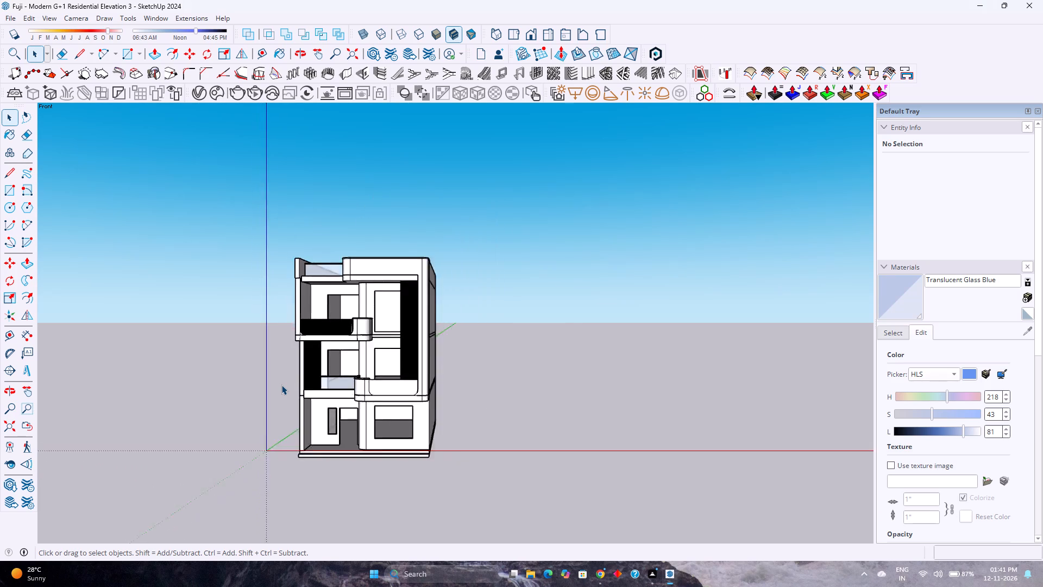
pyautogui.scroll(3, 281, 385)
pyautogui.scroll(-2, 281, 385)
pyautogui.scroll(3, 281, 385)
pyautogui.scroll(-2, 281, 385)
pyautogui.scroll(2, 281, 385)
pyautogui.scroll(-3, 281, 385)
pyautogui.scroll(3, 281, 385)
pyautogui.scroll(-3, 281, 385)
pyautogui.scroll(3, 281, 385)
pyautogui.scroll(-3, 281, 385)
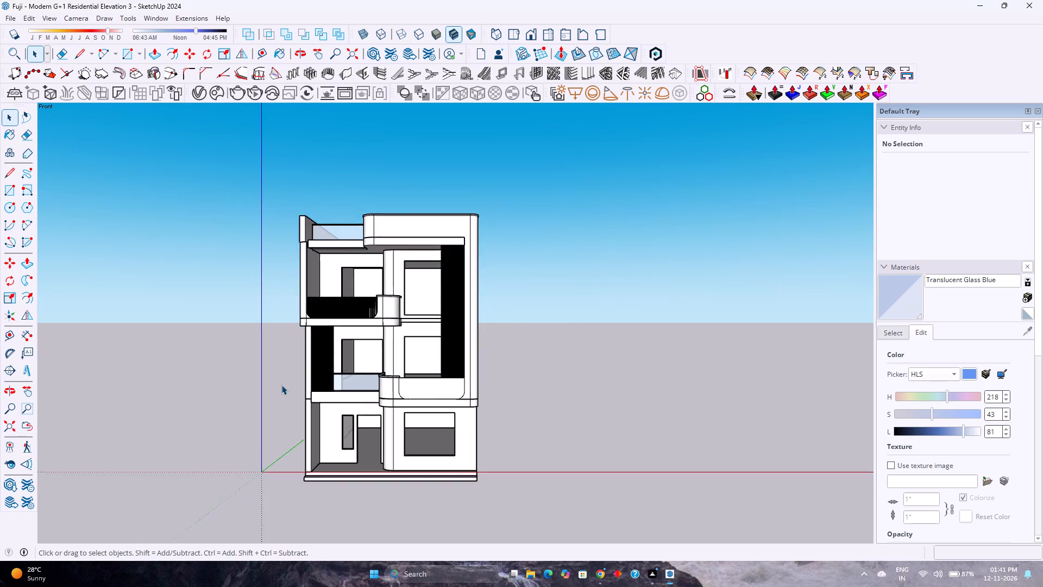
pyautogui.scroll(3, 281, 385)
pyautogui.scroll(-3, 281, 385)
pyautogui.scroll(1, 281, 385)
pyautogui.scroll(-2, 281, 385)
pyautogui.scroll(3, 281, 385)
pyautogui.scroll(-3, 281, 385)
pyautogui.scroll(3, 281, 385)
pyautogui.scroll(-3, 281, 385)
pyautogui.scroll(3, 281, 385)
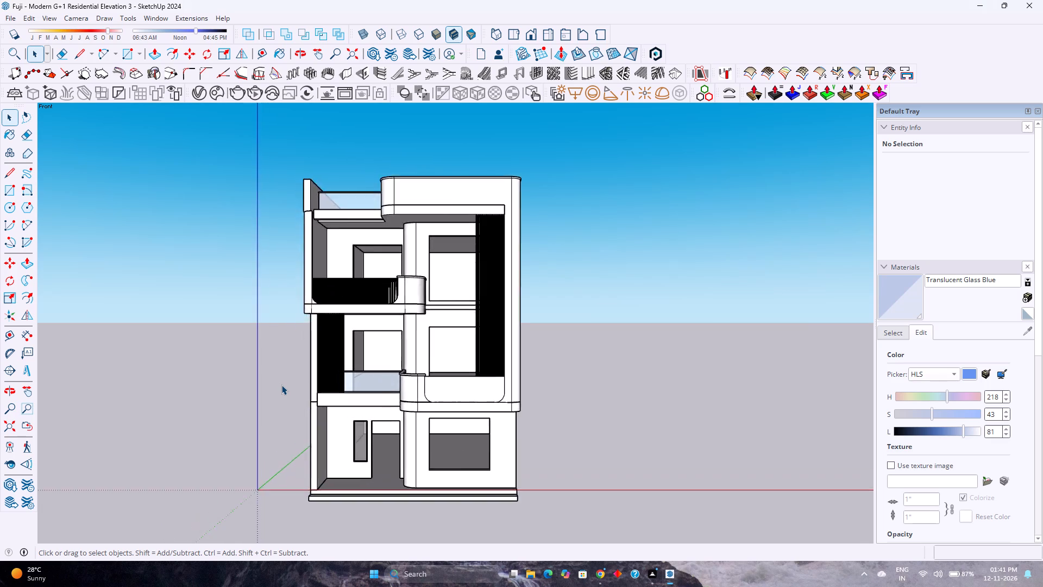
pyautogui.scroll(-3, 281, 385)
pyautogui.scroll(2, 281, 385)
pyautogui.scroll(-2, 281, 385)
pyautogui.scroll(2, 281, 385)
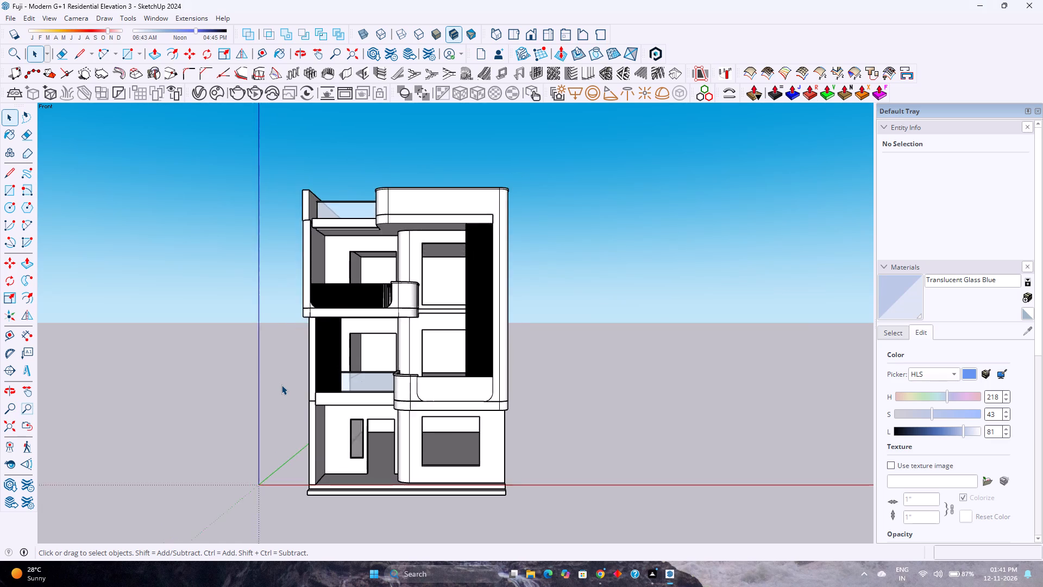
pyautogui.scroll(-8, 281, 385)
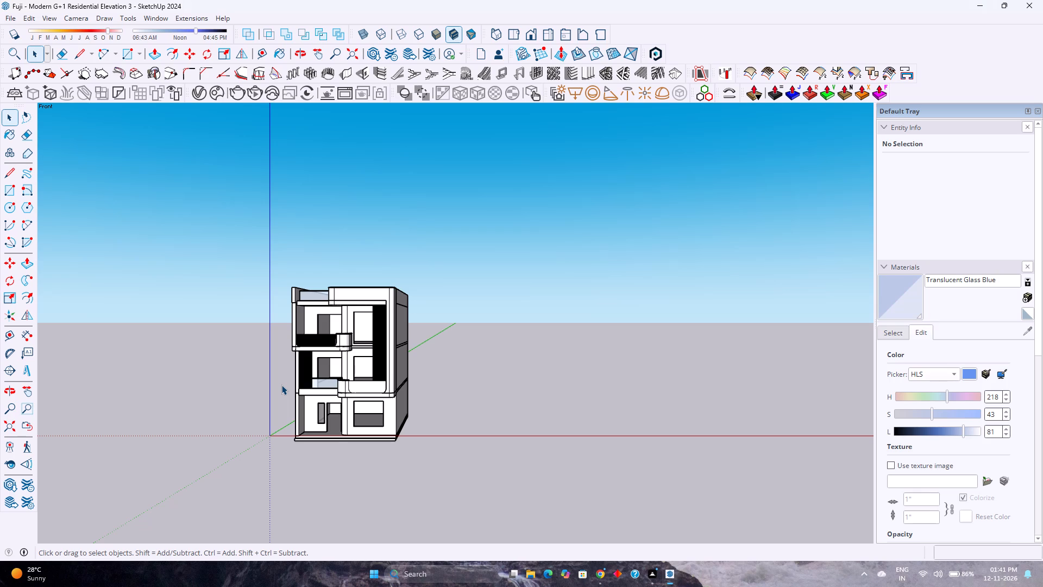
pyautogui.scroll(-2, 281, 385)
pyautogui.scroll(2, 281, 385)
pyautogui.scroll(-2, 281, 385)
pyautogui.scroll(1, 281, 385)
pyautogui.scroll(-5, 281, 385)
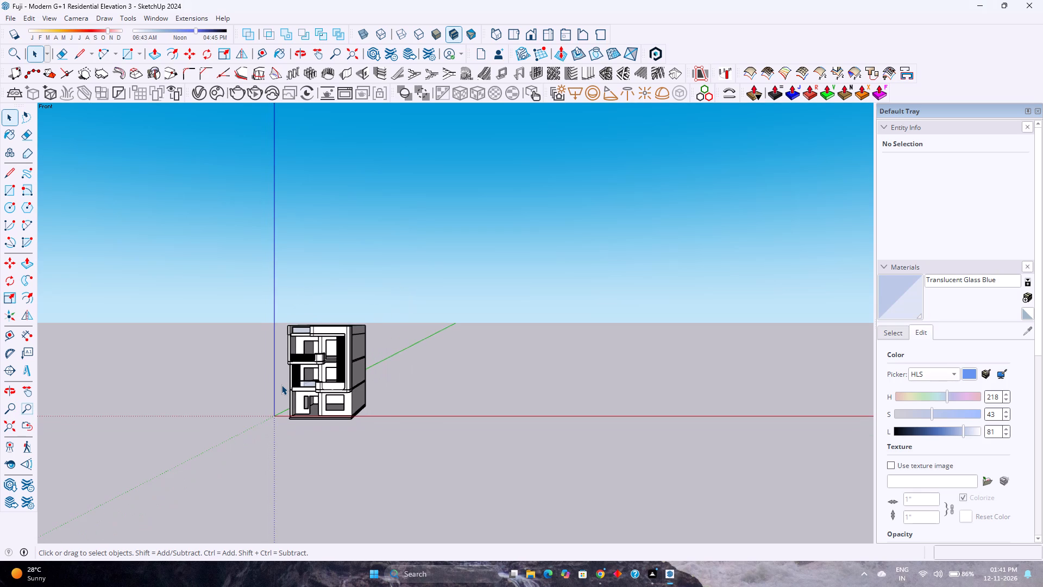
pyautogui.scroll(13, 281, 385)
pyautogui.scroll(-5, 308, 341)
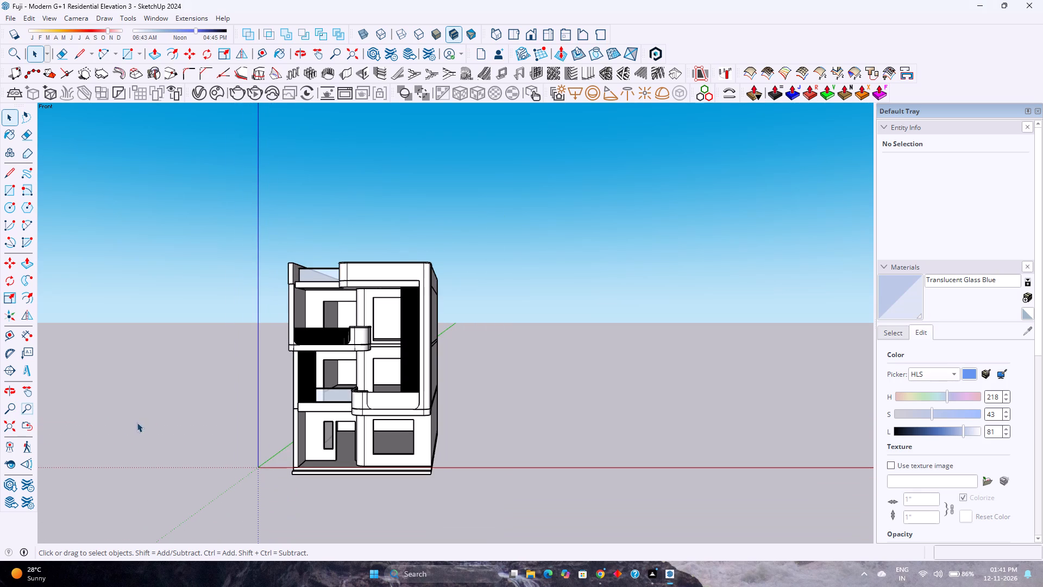
# Fit the whole building in the front view and examine the middle-floor balcony with its glass railing and vertical louvers.
pyautogui.click(9, 427)
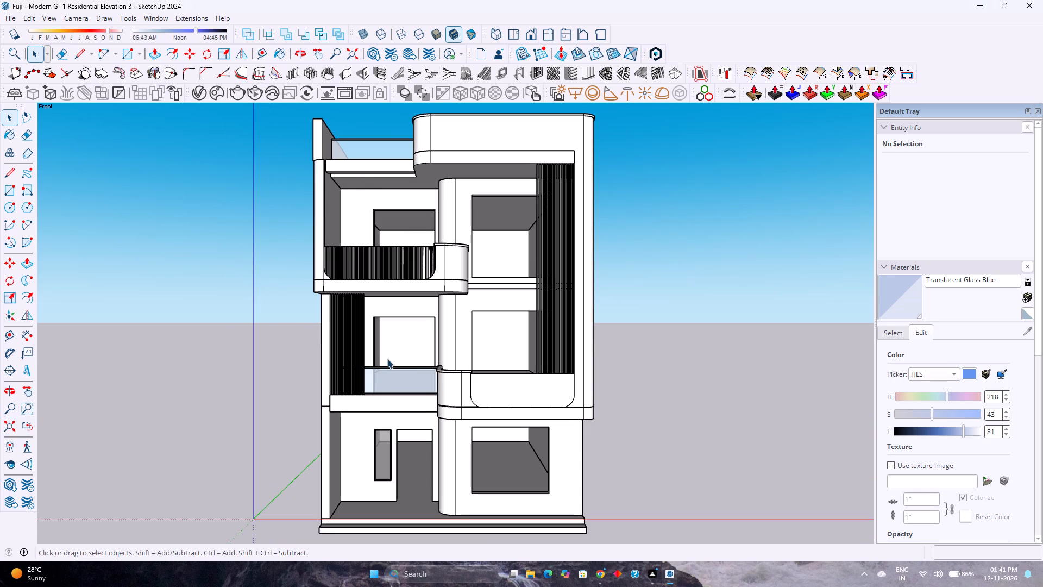
pyautogui.scroll(-2, 387, 359)
pyautogui.scroll(2, 387, 359)
pyautogui.scroll(-3, 387, 359)
pyautogui.scroll(2, 387, 359)
pyautogui.scroll(-2, 387, 359)
pyautogui.scroll(2, 387, 359)
pyautogui.scroll(-2, 387, 359)
pyautogui.scroll(2, 387, 359)
pyautogui.scroll(-3, 387, 359)
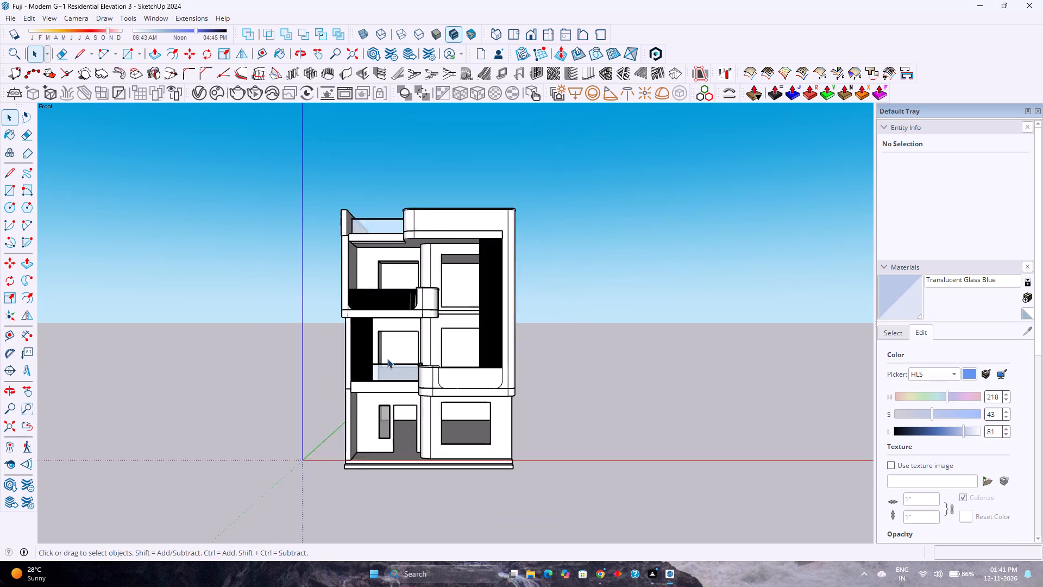
pyautogui.scroll(3, 387, 359)
pyautogui.scroll(-3, 387, 359)
pyautogui.scroll(3, 387, 359)
pyautogui.scroll(-3, 387, 359)
pyautogui.scroll(3, 387, 359)
pyautogui.scroll(-3, 387, 359)
pyautogui.scroll(3, 387, 359)
pyautogui.scroll(-3, 387, 359)
pyautogui.scroll(3, 387, 359)
pyautogui.scroll(-3, 387, 359)
pyautogui.scroll(3, 387, 359)
pyautogui.scroll(-3, 387, 359)
pyautogui.scroll(3, 387, 359)
pyautogui.scroll(-4, 387, 359)
pyautogui.scroll(4, 387, 359)
pyautogui.scroll(-4, 387, 359)
pyautogui.scroll(4, 387, 359)
pyautogui.scroll(-4, 387, 359)
pyautogui.scroll(4, 387, 359)
pyautogui.scroll(-4, 387, 359)
pyautogui.scroll(2, 387, 359)
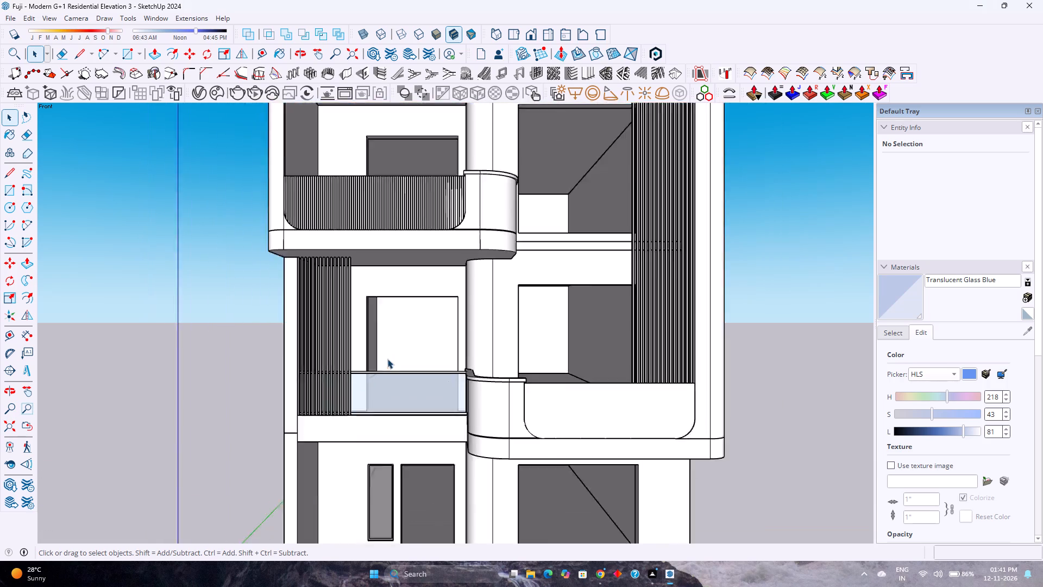
pyautogui.scroll(2, 387, 359)
pyautogui.scroll(-4, 387, 359)
pyautogui.scroll(4, 387, 359)
pyautogui.scroll(-3, 387, 359)
pyautogui.scroll(4, 387, 359)
pyautogui.scroll(-4, 387, 359)
pyautogui.scroll(4, 387, 359)
pyautogui.scroll(-4, 387, 359)
pyautogui.scroll(3, 387, 359)
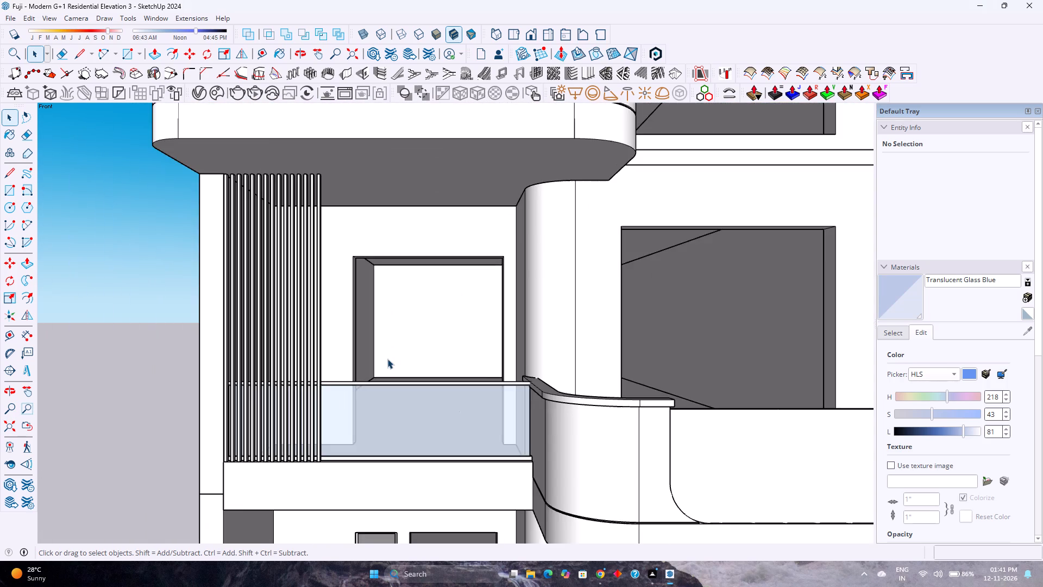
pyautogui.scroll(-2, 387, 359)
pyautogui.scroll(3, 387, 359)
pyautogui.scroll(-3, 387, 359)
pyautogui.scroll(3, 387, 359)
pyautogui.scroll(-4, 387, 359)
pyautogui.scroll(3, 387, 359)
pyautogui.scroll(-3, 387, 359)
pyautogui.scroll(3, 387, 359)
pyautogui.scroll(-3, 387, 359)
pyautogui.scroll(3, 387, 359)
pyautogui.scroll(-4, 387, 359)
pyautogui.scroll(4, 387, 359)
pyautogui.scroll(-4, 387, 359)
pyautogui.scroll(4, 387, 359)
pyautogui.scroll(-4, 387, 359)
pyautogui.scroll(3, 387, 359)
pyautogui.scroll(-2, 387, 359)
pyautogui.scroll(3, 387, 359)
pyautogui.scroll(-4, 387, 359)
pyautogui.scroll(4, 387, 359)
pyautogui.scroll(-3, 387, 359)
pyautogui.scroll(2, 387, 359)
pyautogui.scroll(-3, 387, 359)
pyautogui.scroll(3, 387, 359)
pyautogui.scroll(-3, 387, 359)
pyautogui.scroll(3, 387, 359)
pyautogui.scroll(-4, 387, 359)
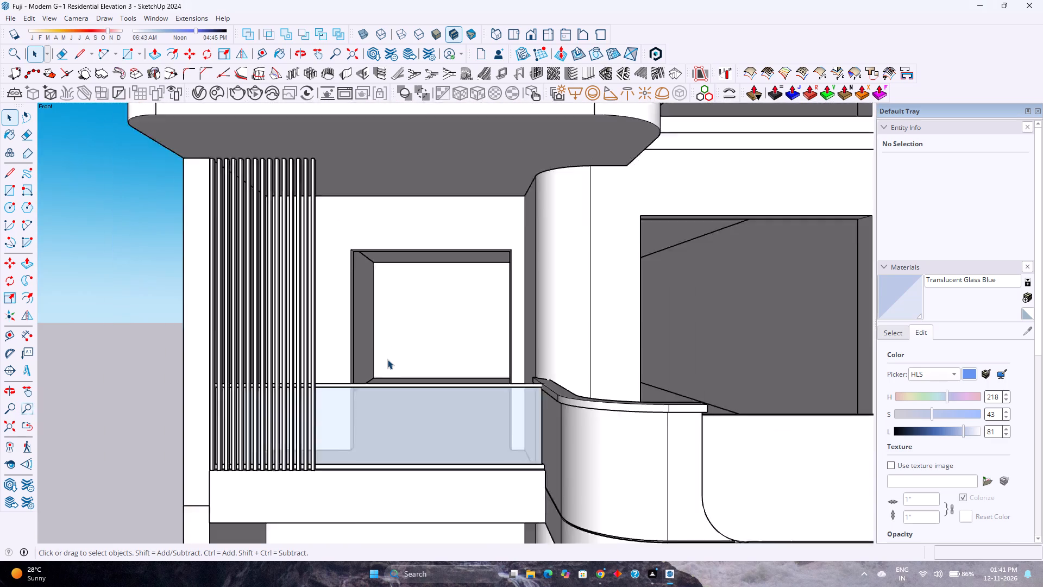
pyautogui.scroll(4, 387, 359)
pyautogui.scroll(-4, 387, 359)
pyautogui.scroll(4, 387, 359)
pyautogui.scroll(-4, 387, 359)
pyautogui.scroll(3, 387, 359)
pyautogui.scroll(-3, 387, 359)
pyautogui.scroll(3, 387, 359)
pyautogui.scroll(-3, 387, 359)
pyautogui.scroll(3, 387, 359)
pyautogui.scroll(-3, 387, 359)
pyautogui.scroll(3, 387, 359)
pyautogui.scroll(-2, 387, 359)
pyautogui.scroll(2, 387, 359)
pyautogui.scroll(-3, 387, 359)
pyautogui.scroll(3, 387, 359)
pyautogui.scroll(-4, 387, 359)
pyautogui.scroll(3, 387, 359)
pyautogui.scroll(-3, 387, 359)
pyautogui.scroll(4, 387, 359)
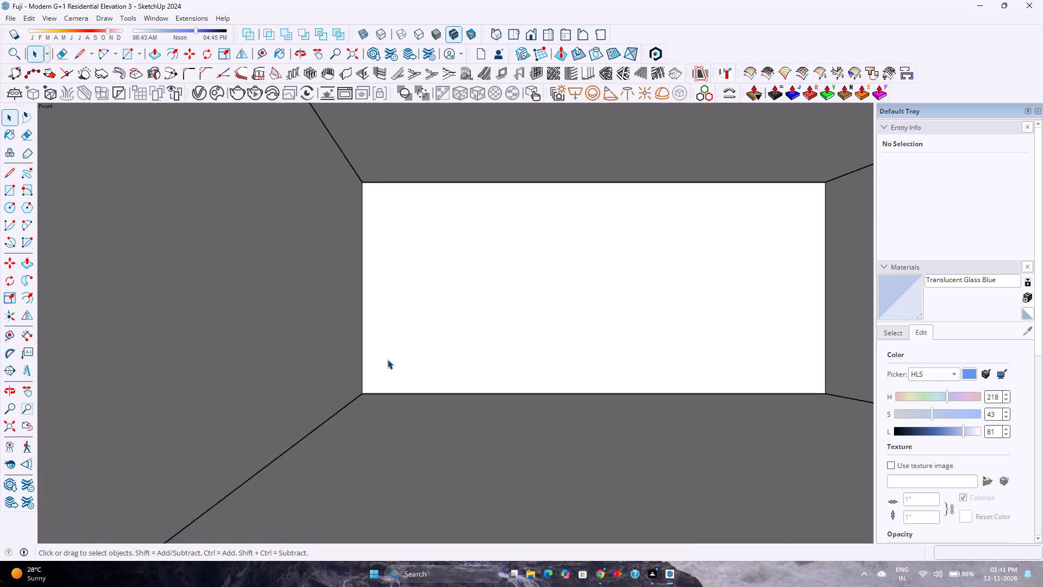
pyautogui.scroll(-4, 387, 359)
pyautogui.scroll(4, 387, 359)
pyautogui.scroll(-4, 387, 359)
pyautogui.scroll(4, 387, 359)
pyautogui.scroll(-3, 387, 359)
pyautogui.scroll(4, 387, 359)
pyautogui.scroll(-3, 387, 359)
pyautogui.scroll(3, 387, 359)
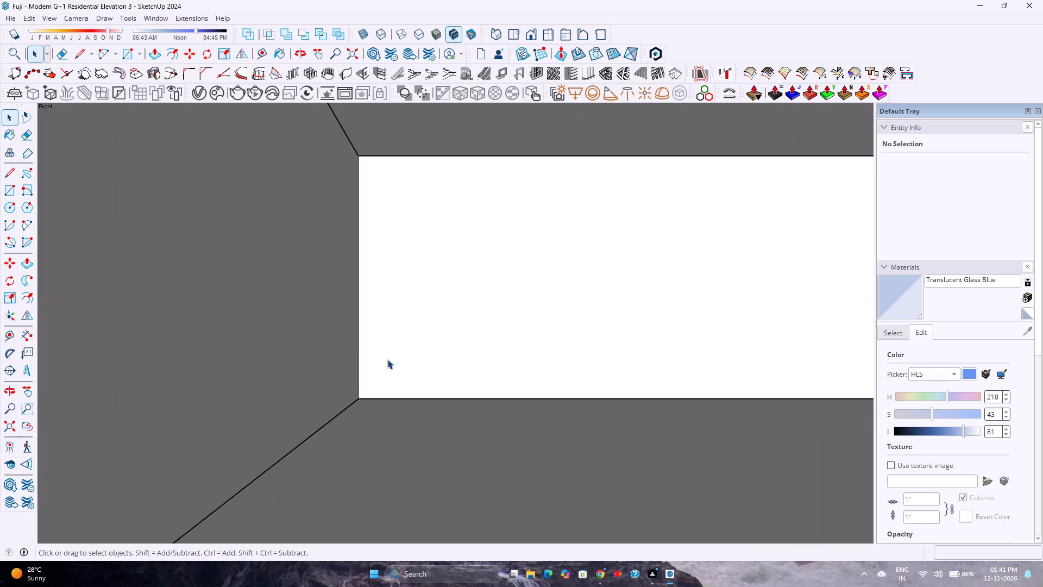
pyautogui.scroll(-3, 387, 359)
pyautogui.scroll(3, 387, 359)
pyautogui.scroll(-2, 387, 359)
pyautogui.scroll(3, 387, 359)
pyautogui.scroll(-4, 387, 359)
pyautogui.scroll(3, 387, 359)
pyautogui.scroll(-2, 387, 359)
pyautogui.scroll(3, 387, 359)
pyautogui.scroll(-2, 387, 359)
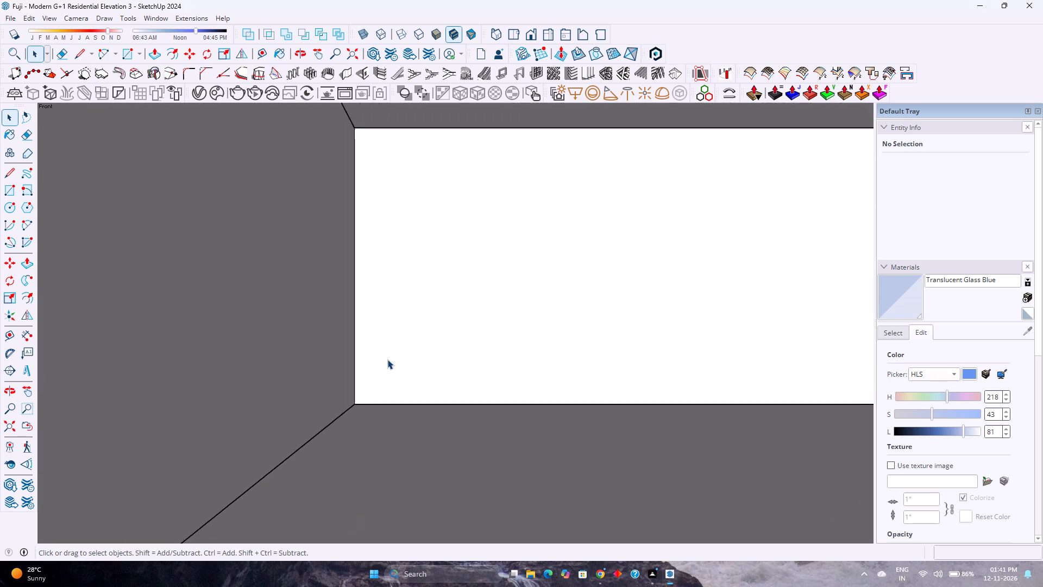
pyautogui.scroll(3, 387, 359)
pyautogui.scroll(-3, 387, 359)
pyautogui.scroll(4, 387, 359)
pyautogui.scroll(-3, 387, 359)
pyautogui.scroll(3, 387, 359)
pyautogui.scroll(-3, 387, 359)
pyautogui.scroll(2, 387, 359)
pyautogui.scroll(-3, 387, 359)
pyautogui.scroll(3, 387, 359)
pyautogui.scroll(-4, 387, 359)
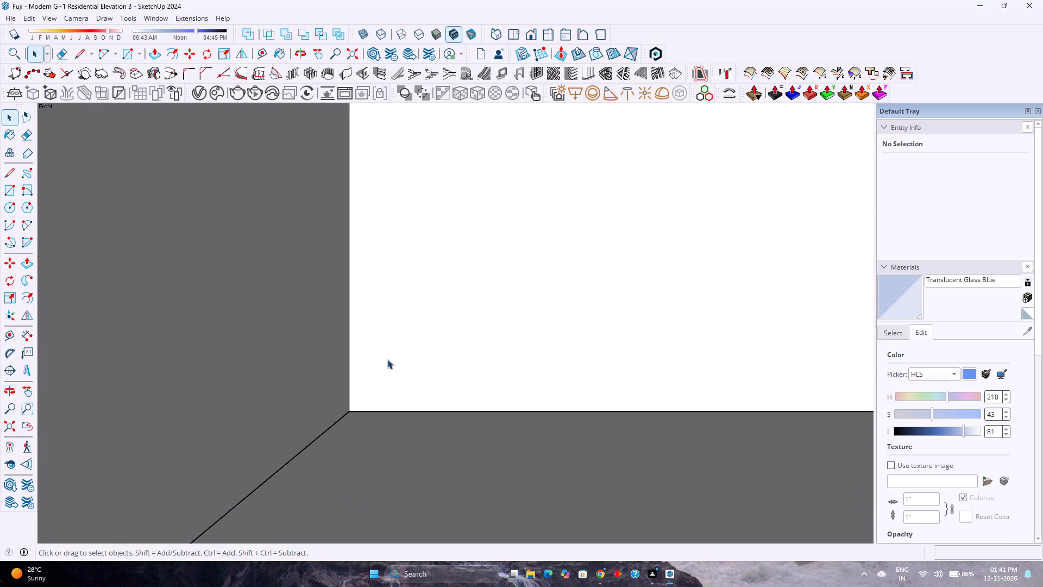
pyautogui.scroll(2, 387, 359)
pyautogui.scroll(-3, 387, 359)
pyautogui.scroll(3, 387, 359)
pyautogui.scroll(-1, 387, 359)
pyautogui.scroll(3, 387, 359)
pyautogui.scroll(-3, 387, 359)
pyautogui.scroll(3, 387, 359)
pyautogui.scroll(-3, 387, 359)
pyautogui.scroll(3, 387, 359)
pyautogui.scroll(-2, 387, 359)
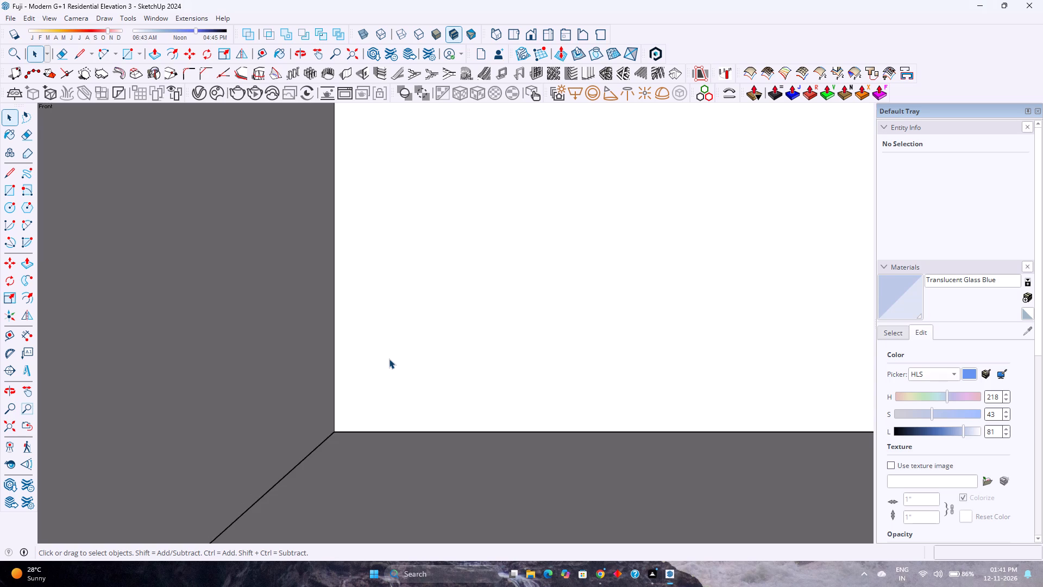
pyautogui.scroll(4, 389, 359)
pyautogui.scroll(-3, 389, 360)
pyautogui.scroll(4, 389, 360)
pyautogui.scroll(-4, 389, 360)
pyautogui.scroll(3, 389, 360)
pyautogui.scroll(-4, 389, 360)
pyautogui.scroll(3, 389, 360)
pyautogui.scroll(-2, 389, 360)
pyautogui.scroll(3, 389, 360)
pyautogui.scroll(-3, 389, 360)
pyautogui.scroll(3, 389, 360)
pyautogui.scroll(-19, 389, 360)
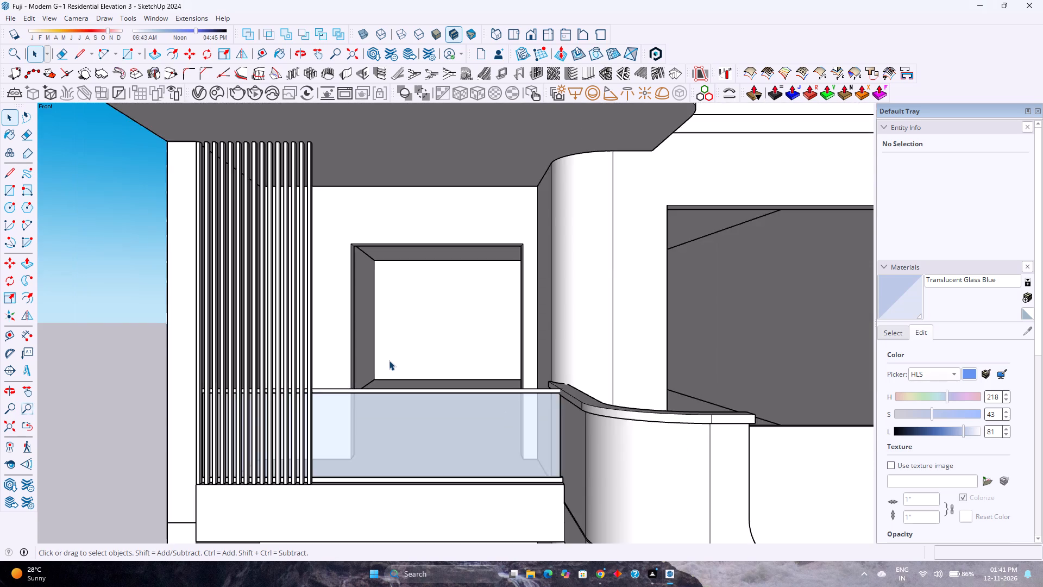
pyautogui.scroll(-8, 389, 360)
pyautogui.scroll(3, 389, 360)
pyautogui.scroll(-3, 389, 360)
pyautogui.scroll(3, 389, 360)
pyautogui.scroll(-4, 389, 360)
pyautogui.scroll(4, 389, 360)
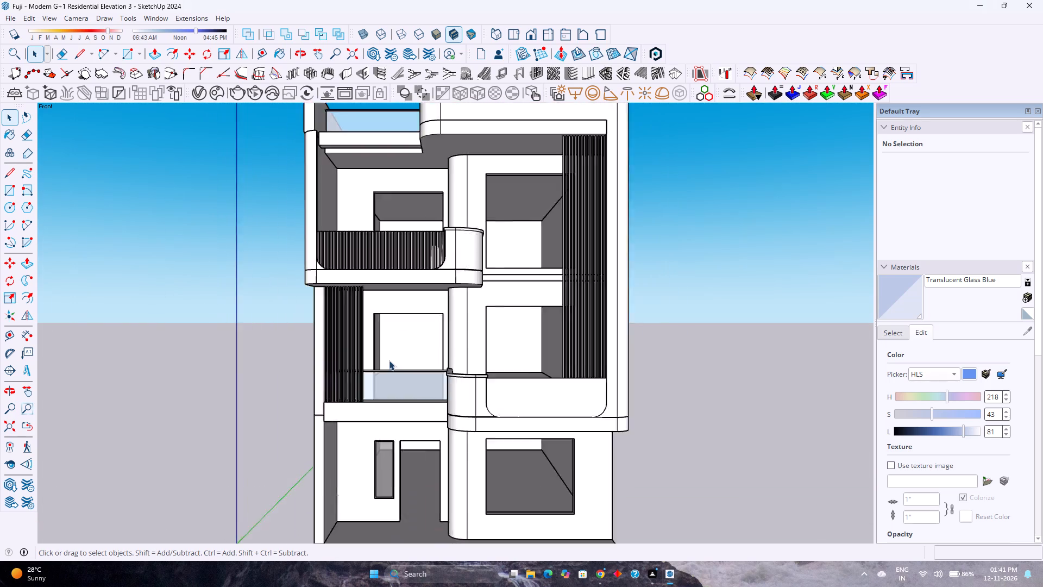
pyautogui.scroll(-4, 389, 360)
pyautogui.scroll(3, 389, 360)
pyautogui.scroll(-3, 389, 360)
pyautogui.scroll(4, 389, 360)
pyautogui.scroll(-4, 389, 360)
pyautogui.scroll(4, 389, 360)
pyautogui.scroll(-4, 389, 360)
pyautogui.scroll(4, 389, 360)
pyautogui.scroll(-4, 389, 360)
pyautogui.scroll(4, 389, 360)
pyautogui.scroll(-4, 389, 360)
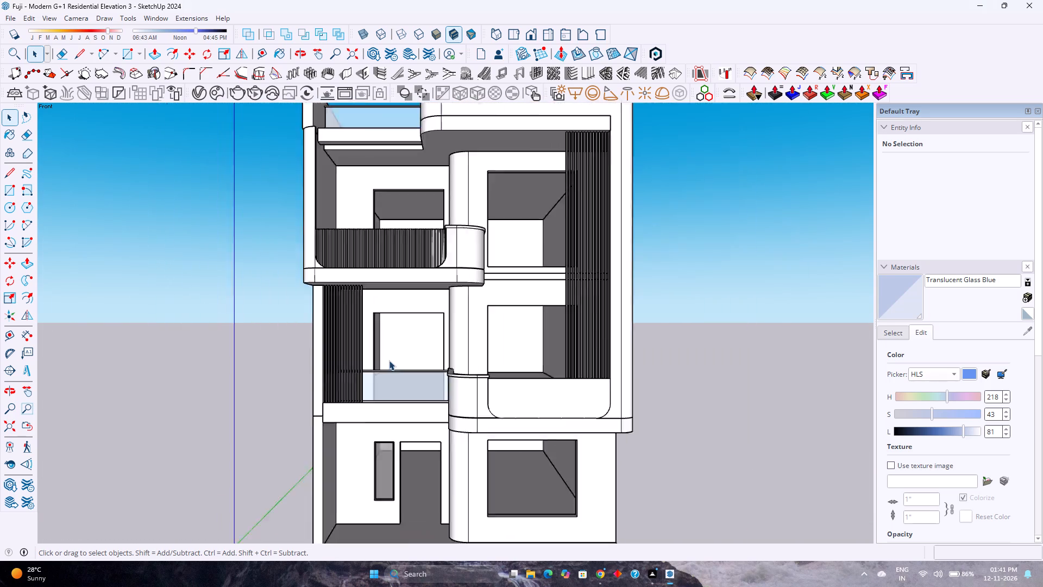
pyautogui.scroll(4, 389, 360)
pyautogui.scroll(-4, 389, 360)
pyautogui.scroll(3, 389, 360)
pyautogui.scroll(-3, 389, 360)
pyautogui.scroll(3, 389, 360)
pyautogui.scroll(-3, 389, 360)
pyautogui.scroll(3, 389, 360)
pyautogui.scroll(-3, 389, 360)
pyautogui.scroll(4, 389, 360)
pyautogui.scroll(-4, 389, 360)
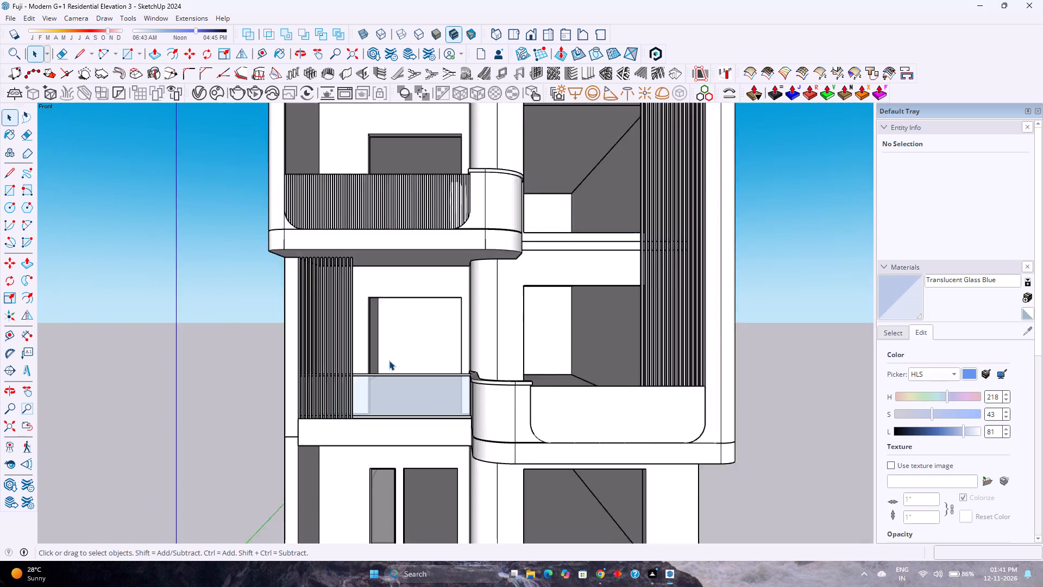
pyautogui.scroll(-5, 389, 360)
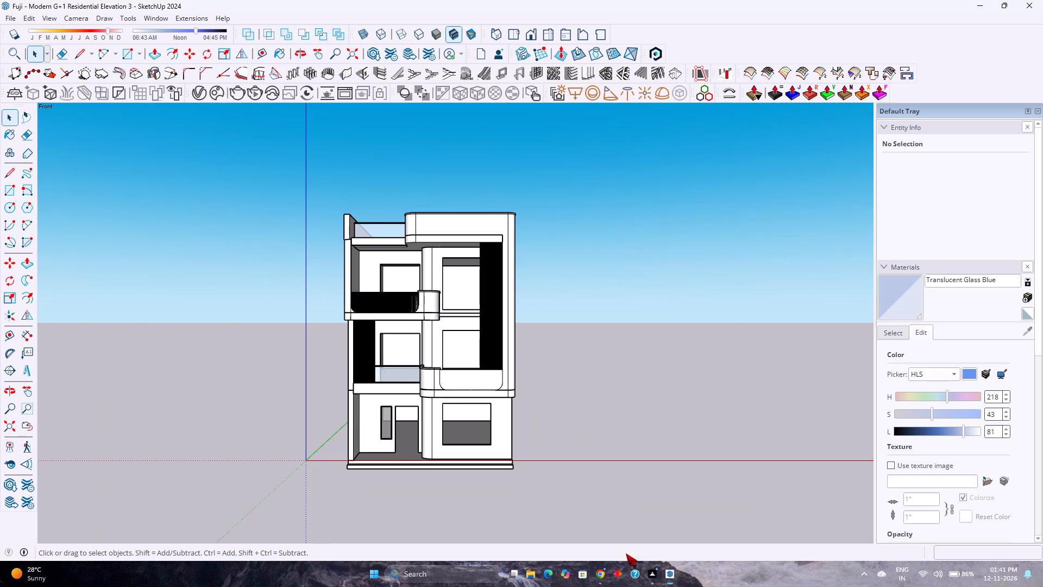
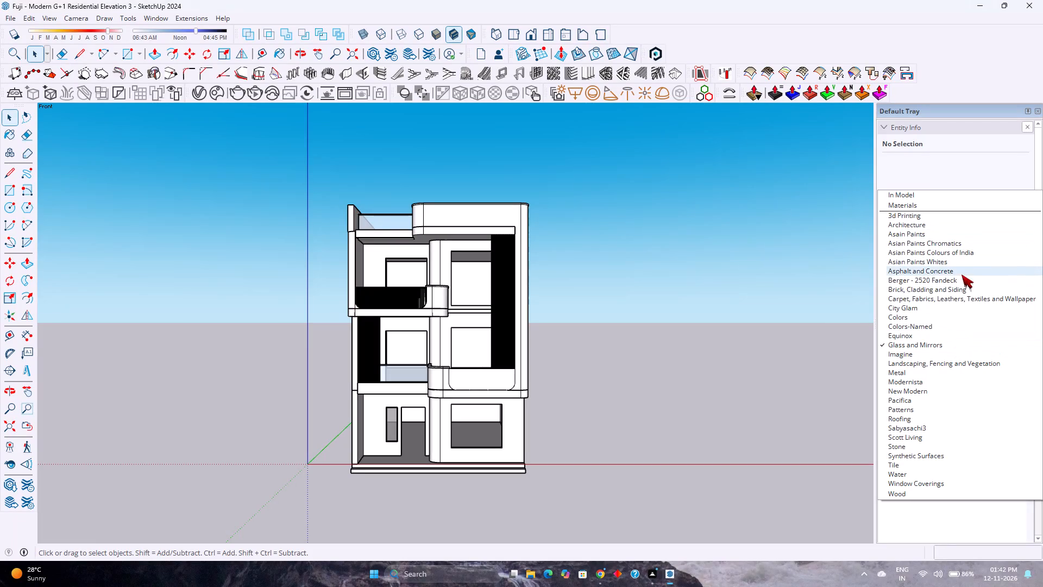
# Load the Asian Paints Chromatics material collection for choosing facade paint colours.
pyautogui.click(962, 243)
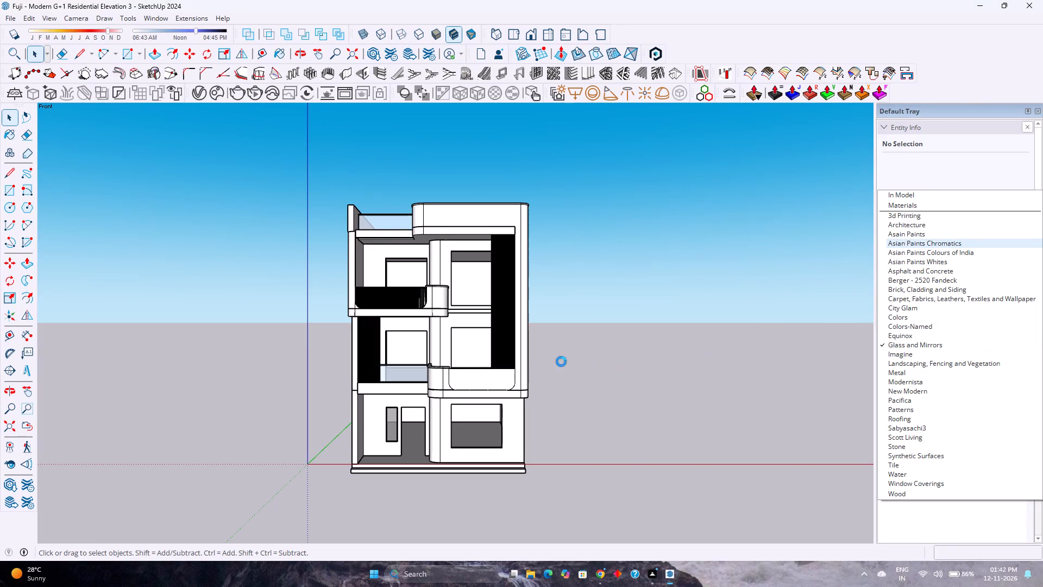
pyautogui.tripleClick(562, 352)
pyautogui.click(424, 378)
pyautogui.doubleClick(421, 378)
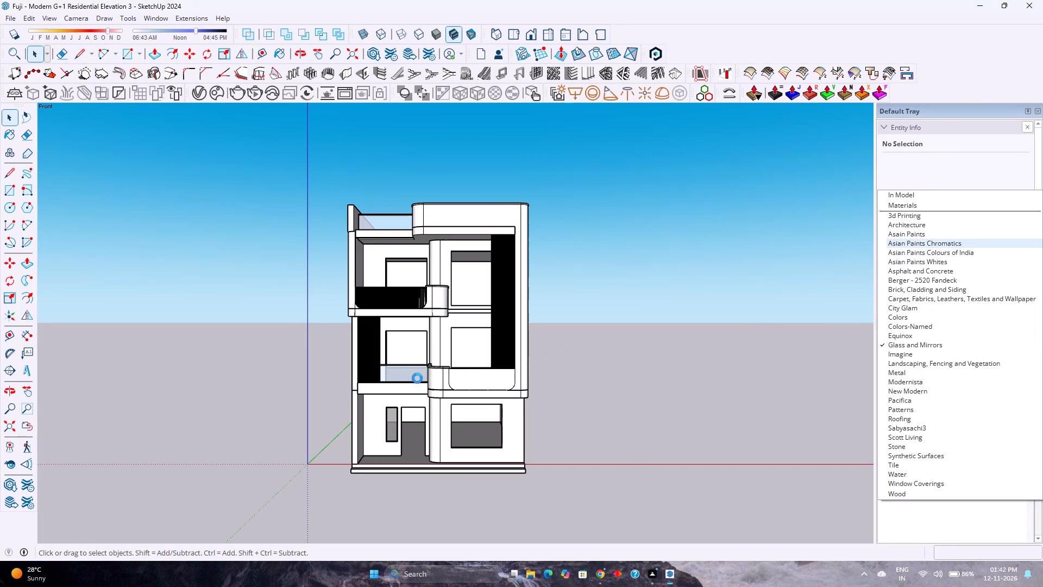
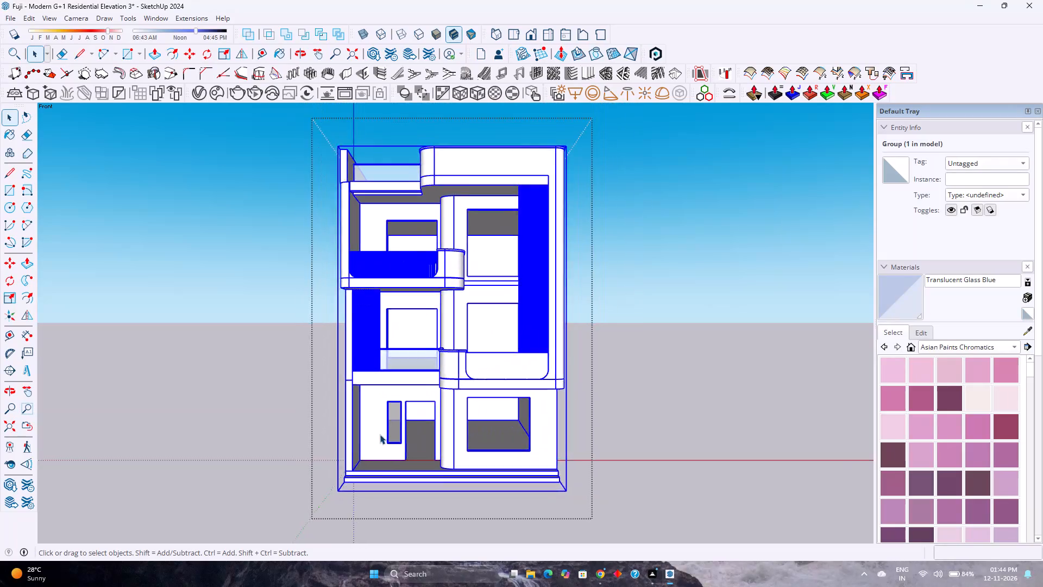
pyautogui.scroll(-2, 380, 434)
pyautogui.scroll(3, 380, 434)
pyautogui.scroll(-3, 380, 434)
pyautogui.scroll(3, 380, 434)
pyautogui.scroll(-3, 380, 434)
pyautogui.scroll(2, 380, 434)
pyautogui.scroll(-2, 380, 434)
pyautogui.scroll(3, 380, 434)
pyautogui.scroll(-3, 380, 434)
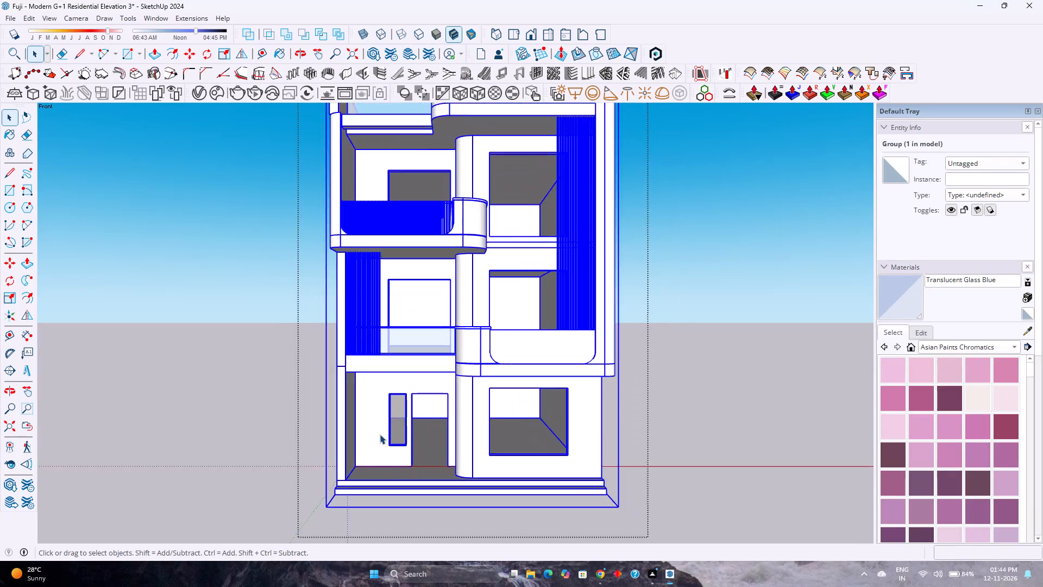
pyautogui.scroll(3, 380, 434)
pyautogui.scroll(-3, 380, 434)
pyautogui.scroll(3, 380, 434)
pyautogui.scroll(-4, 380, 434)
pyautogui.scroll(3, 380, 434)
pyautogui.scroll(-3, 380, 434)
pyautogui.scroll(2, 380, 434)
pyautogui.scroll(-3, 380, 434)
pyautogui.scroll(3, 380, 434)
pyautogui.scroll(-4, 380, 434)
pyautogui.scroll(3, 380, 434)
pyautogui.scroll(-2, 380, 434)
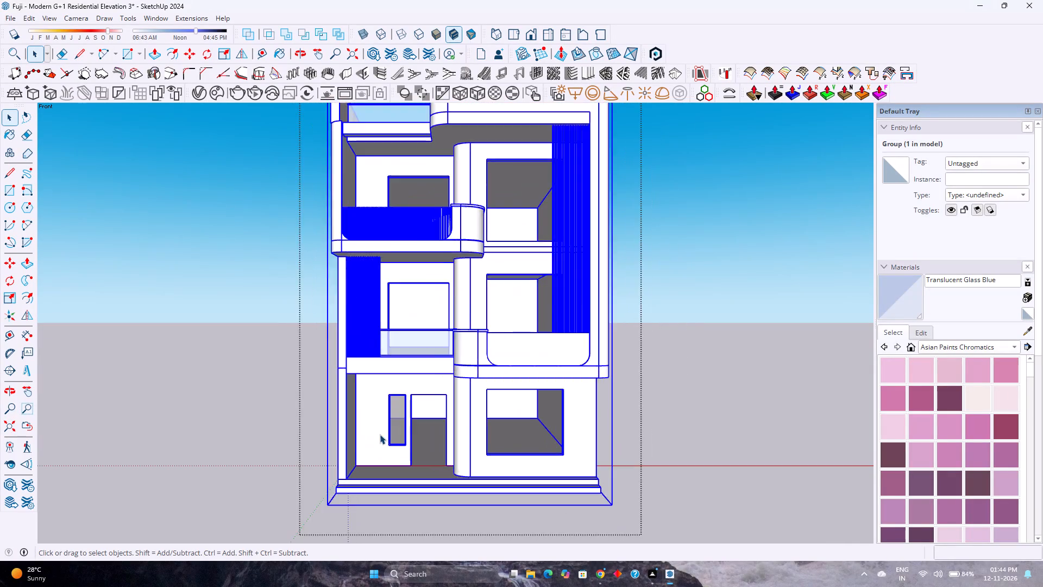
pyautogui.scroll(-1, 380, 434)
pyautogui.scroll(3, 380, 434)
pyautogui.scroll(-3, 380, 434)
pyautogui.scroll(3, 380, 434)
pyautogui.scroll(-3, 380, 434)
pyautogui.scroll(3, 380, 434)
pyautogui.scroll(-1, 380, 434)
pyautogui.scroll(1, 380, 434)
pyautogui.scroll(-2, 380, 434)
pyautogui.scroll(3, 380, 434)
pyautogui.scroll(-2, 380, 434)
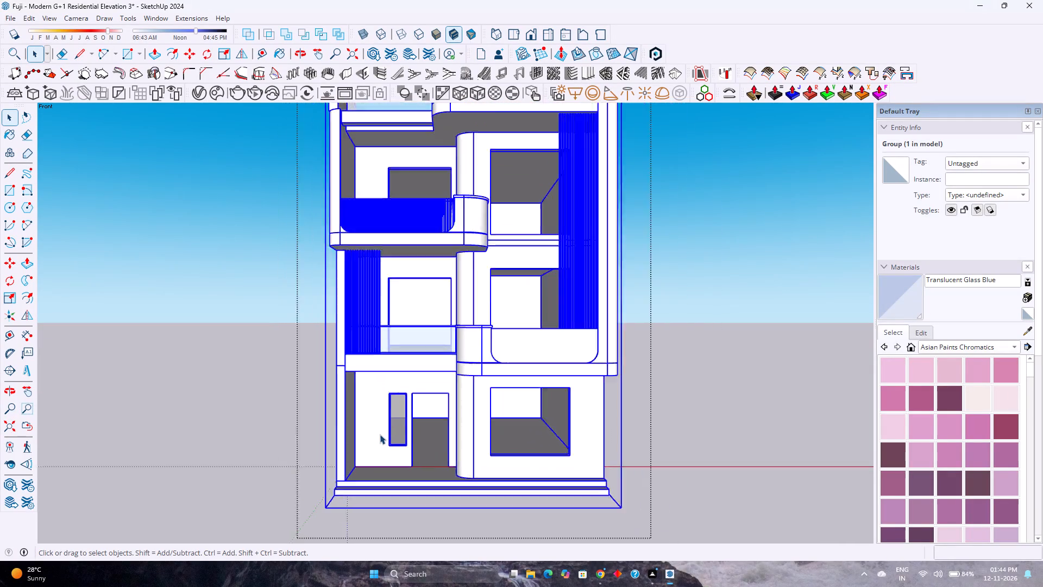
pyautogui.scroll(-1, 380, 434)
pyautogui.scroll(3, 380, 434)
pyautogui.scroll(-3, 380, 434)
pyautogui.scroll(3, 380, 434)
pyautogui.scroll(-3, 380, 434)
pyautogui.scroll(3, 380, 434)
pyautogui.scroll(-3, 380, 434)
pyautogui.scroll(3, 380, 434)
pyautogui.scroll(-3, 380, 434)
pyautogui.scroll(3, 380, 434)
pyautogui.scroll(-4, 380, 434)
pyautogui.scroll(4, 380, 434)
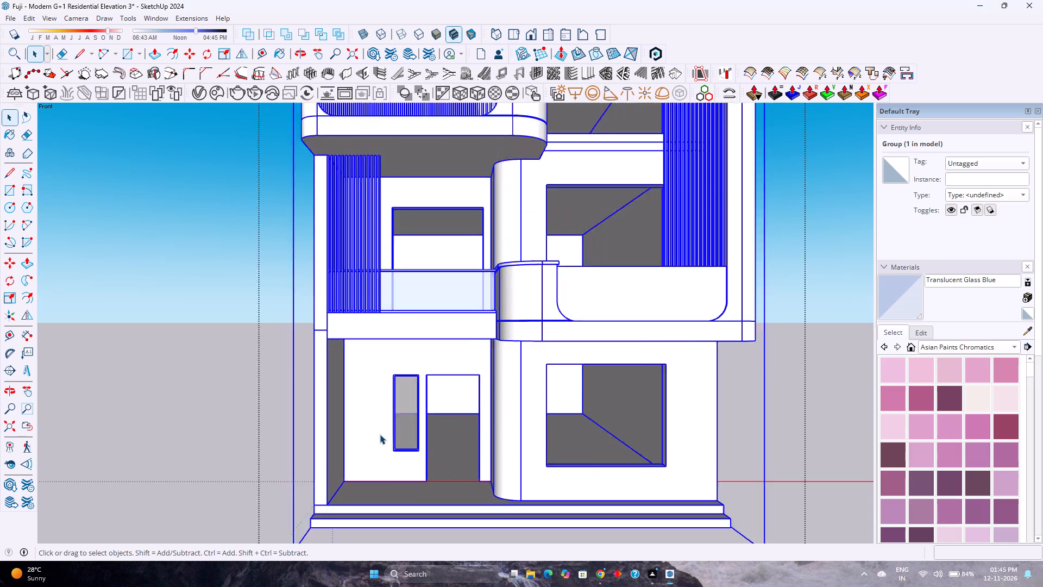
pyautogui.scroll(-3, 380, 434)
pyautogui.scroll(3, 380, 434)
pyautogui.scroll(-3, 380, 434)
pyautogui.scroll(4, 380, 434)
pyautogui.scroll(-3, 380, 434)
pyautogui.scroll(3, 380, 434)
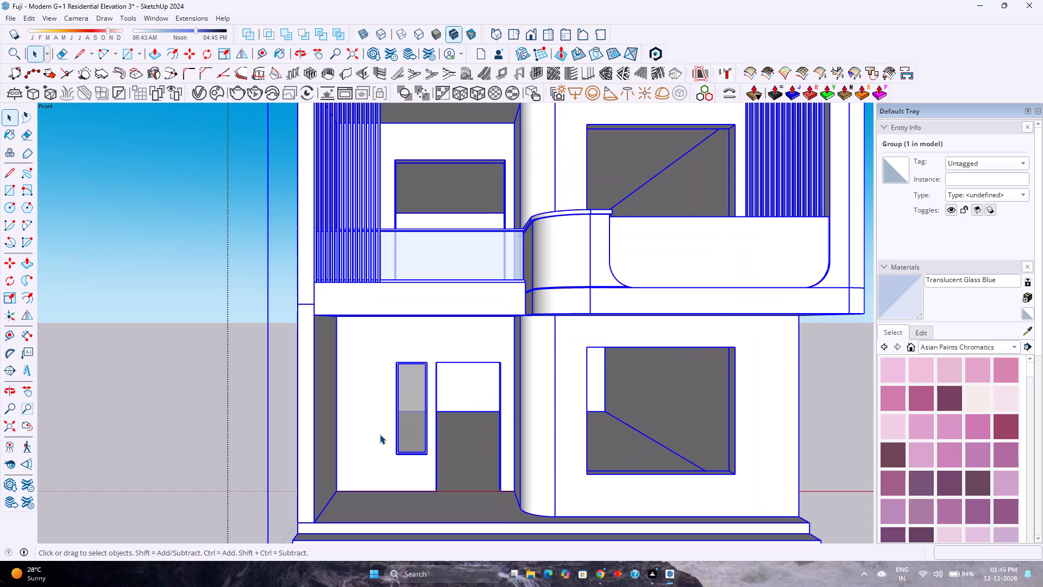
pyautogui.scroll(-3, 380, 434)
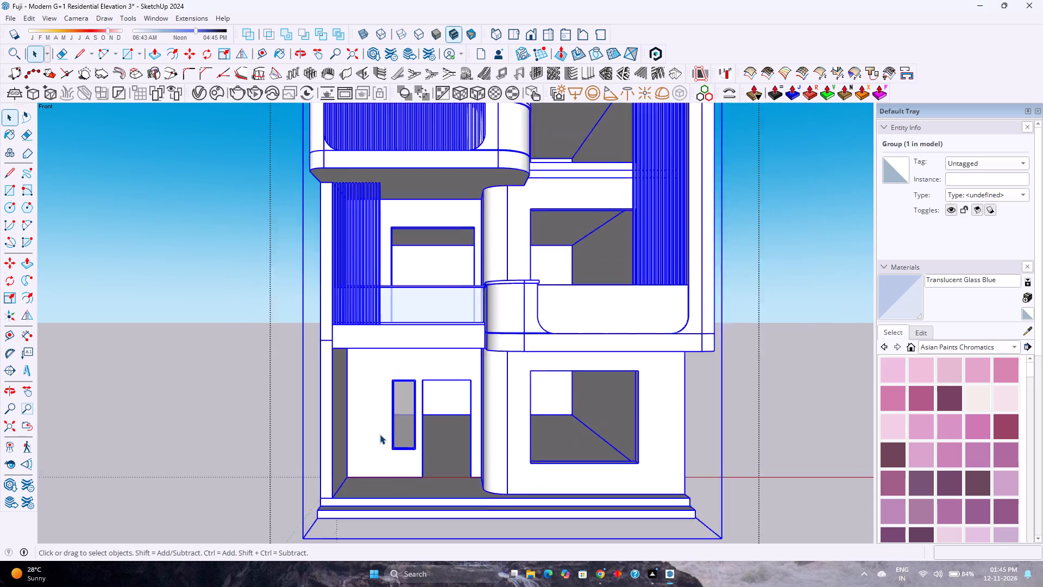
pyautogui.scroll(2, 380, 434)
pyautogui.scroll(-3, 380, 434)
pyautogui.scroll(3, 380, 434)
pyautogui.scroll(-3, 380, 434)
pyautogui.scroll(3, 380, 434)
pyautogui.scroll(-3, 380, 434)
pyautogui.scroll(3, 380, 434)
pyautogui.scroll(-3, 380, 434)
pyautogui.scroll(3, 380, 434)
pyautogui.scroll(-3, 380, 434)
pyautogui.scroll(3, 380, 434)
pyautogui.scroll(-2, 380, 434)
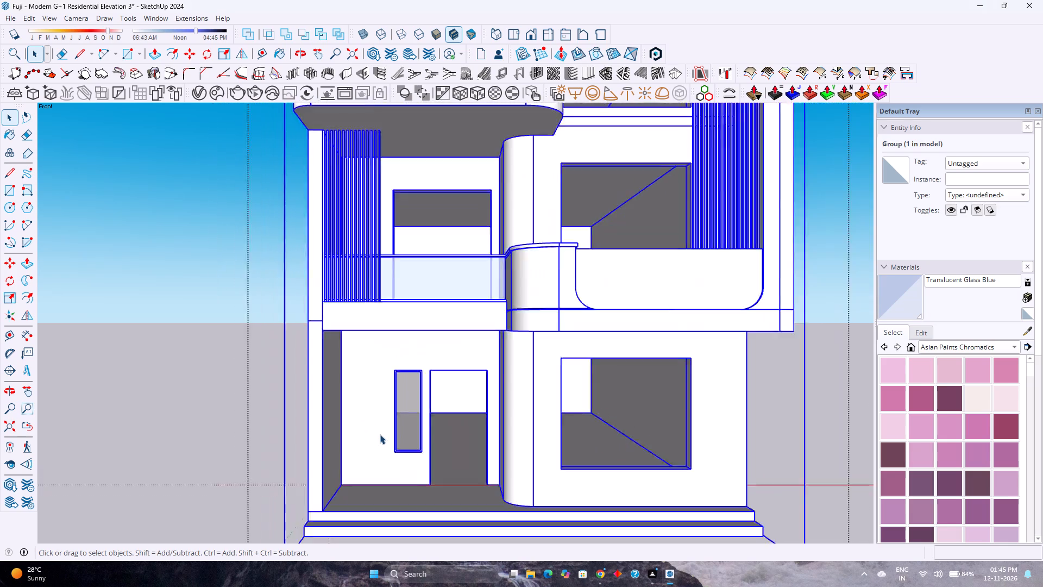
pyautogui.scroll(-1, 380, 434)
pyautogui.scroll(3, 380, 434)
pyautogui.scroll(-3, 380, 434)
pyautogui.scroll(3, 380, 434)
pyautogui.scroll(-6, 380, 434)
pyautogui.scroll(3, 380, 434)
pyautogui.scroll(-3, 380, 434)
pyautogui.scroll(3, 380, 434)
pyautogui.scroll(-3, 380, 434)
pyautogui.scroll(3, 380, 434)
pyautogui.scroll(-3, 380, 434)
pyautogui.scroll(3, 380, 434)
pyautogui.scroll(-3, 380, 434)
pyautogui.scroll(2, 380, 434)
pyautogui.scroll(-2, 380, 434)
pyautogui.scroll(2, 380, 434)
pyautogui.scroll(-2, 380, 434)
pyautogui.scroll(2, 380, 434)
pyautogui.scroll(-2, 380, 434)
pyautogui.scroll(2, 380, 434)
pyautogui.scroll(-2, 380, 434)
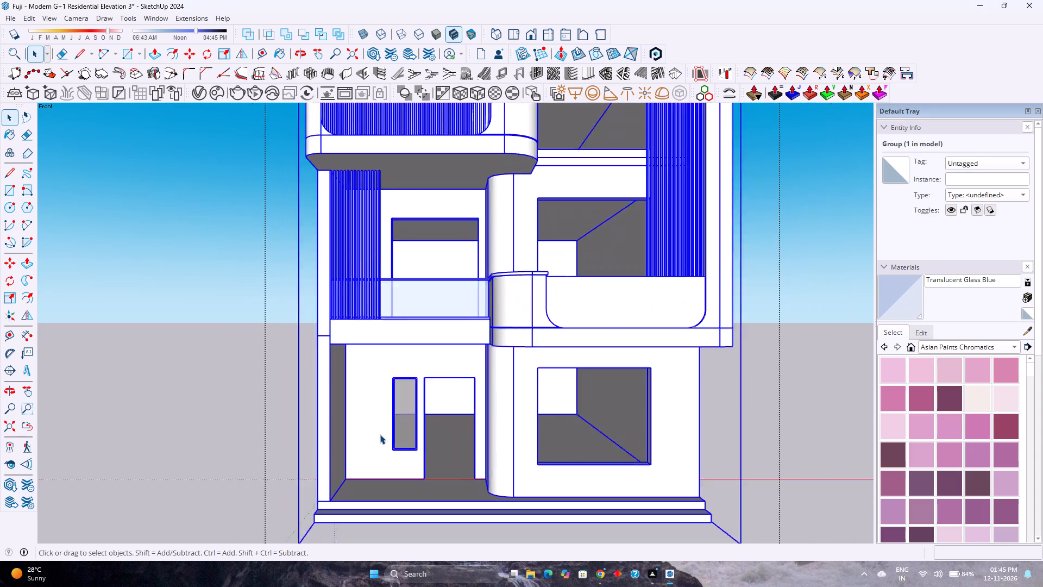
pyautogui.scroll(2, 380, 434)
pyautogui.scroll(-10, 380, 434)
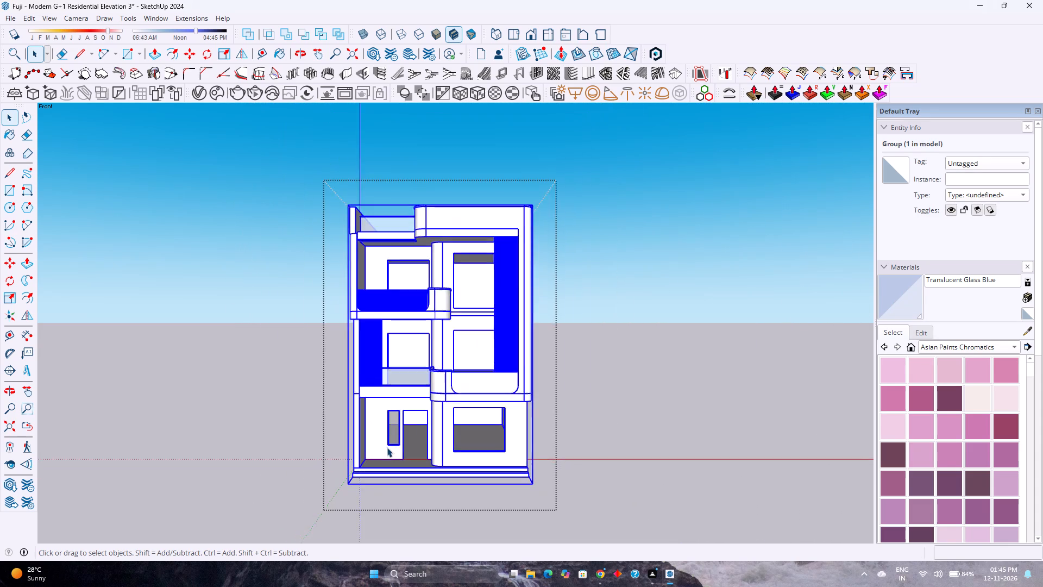
# Deselect the building group so that nothing in the front elevation model is selected.
pyautogui.scroll(3, 387, 447)
pyautogui.doubleClick(453, 422)
pyautogui.click(466, 421)
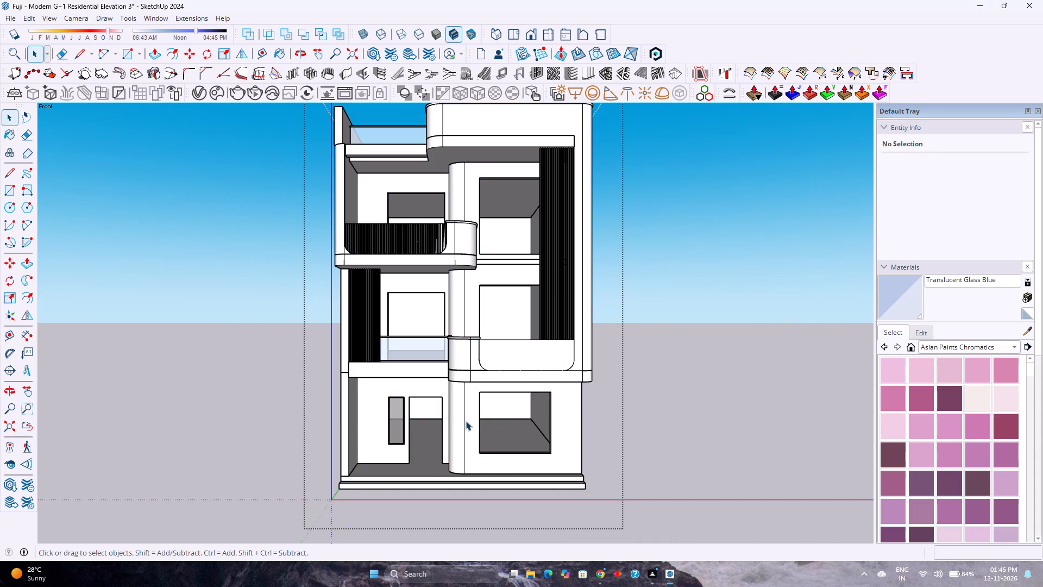
pyautogui.click(694, 427)
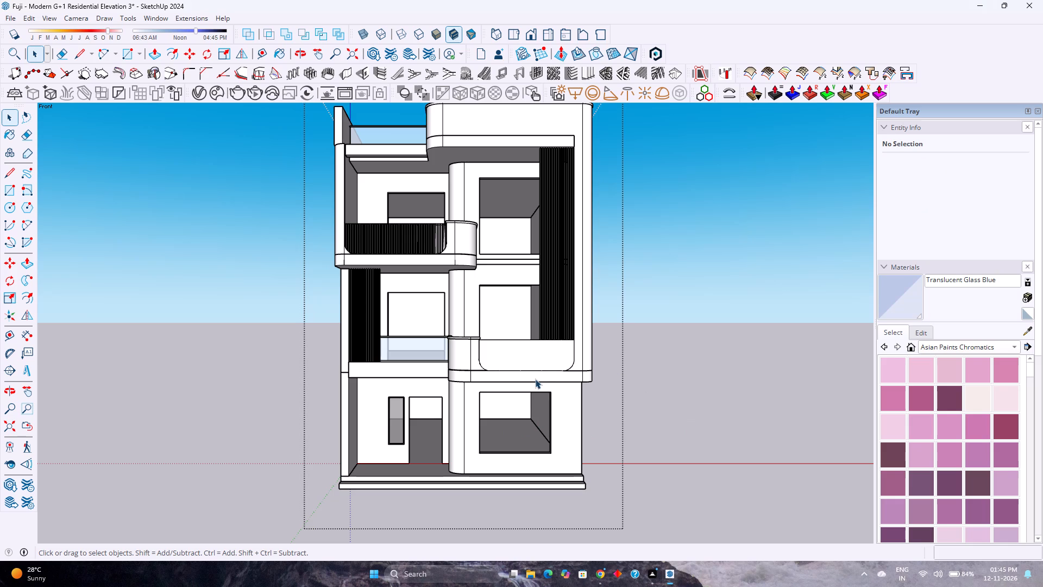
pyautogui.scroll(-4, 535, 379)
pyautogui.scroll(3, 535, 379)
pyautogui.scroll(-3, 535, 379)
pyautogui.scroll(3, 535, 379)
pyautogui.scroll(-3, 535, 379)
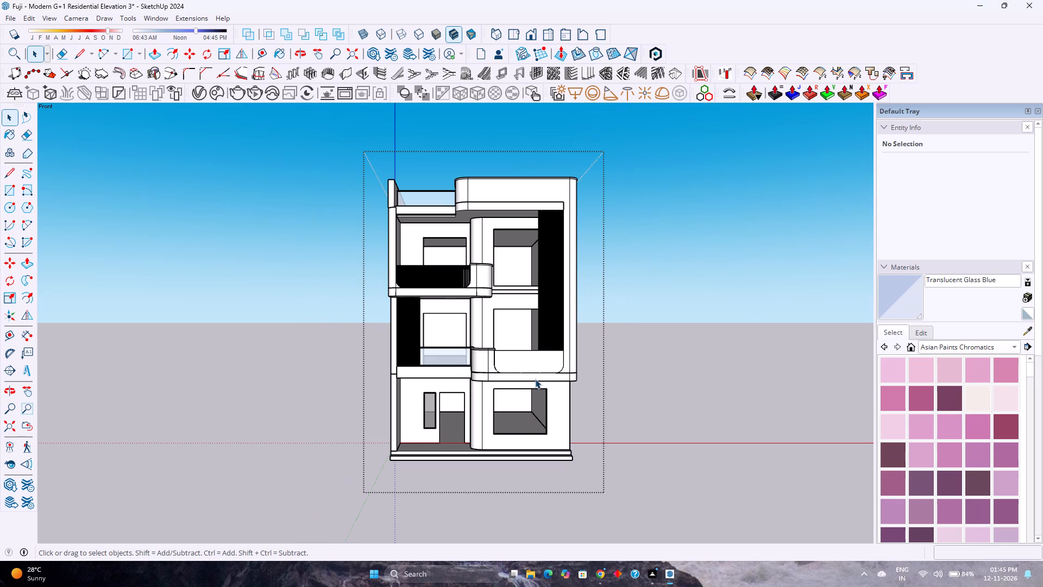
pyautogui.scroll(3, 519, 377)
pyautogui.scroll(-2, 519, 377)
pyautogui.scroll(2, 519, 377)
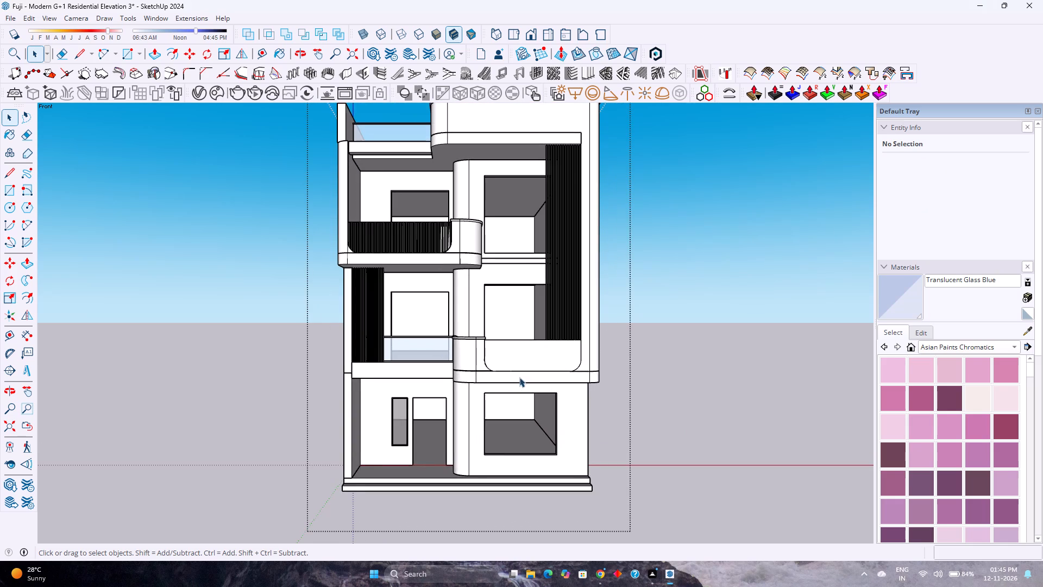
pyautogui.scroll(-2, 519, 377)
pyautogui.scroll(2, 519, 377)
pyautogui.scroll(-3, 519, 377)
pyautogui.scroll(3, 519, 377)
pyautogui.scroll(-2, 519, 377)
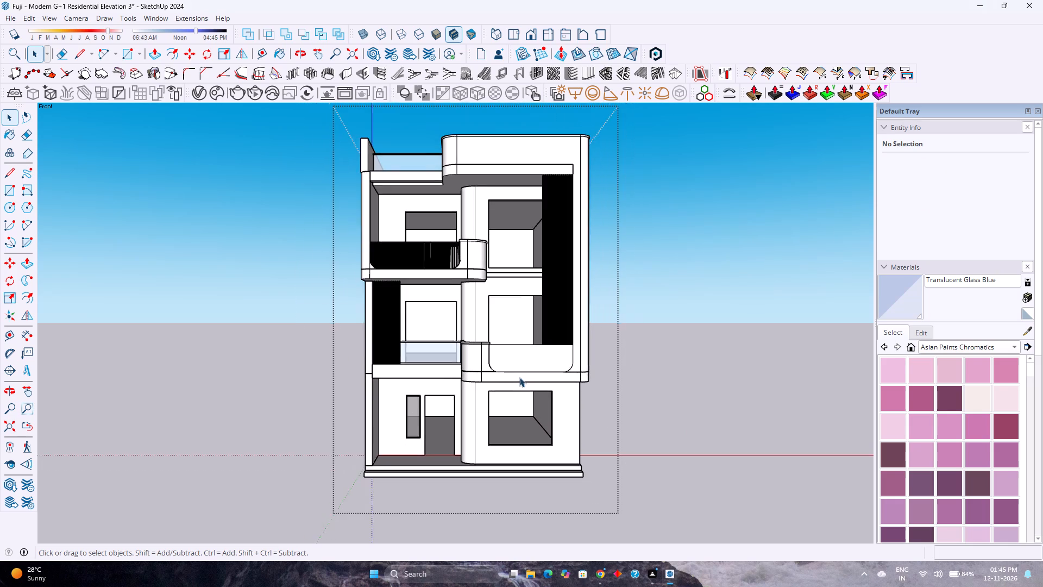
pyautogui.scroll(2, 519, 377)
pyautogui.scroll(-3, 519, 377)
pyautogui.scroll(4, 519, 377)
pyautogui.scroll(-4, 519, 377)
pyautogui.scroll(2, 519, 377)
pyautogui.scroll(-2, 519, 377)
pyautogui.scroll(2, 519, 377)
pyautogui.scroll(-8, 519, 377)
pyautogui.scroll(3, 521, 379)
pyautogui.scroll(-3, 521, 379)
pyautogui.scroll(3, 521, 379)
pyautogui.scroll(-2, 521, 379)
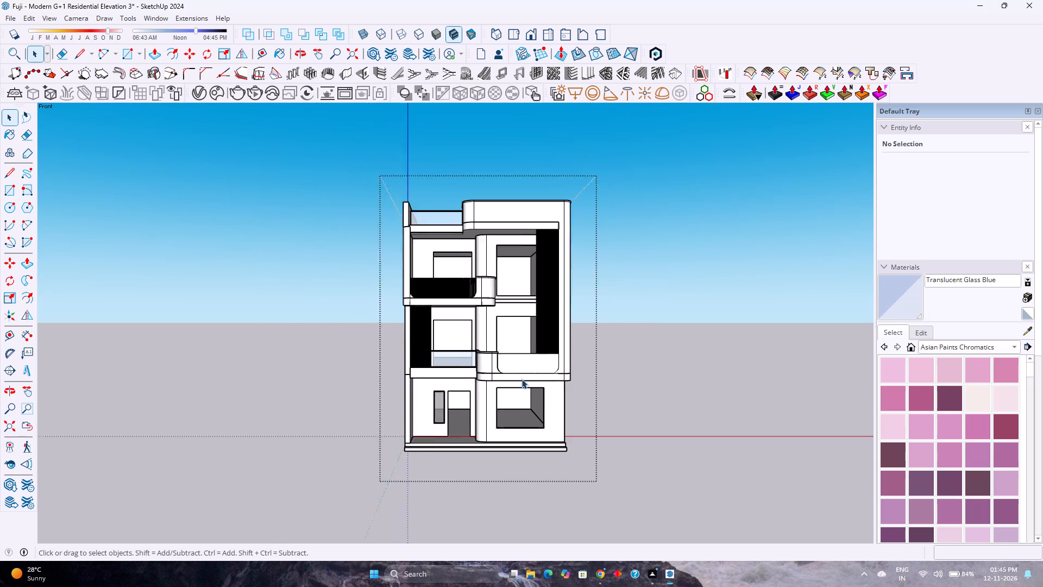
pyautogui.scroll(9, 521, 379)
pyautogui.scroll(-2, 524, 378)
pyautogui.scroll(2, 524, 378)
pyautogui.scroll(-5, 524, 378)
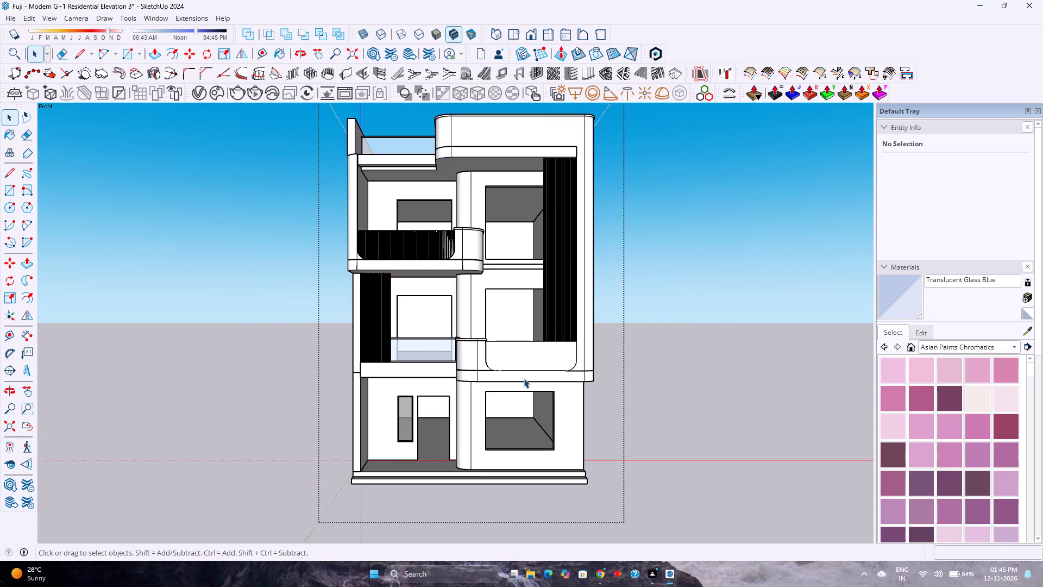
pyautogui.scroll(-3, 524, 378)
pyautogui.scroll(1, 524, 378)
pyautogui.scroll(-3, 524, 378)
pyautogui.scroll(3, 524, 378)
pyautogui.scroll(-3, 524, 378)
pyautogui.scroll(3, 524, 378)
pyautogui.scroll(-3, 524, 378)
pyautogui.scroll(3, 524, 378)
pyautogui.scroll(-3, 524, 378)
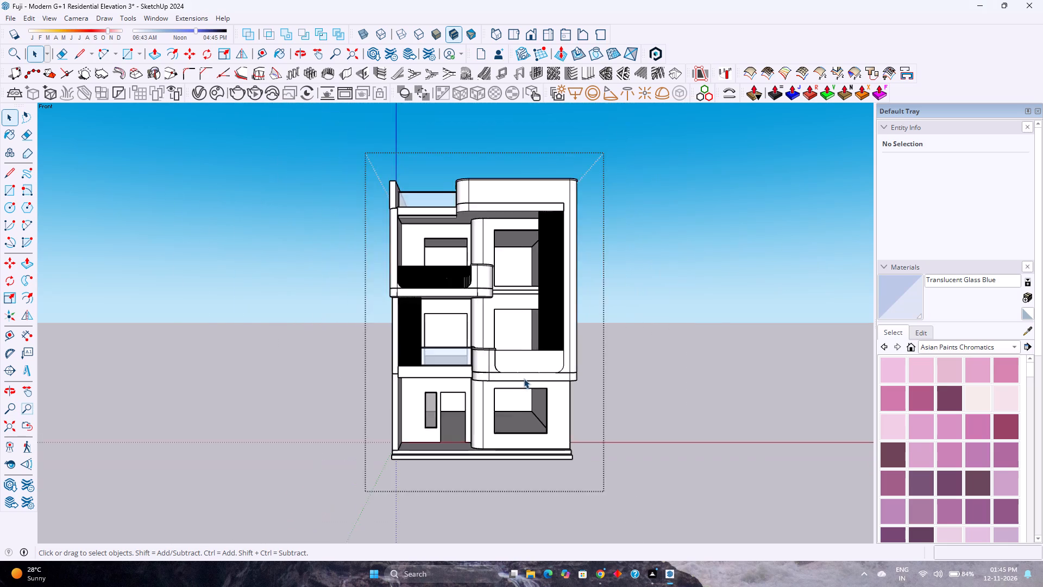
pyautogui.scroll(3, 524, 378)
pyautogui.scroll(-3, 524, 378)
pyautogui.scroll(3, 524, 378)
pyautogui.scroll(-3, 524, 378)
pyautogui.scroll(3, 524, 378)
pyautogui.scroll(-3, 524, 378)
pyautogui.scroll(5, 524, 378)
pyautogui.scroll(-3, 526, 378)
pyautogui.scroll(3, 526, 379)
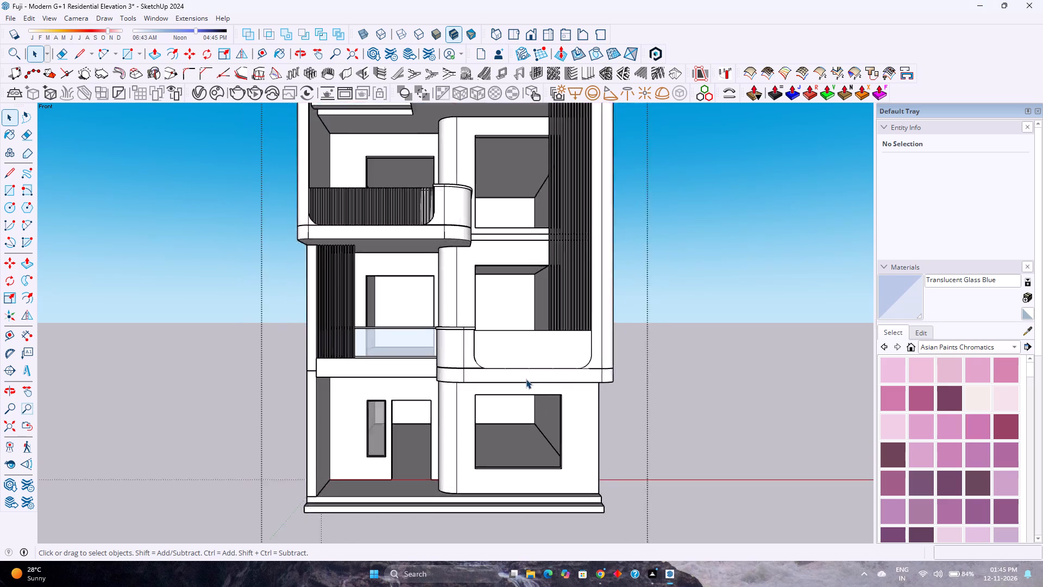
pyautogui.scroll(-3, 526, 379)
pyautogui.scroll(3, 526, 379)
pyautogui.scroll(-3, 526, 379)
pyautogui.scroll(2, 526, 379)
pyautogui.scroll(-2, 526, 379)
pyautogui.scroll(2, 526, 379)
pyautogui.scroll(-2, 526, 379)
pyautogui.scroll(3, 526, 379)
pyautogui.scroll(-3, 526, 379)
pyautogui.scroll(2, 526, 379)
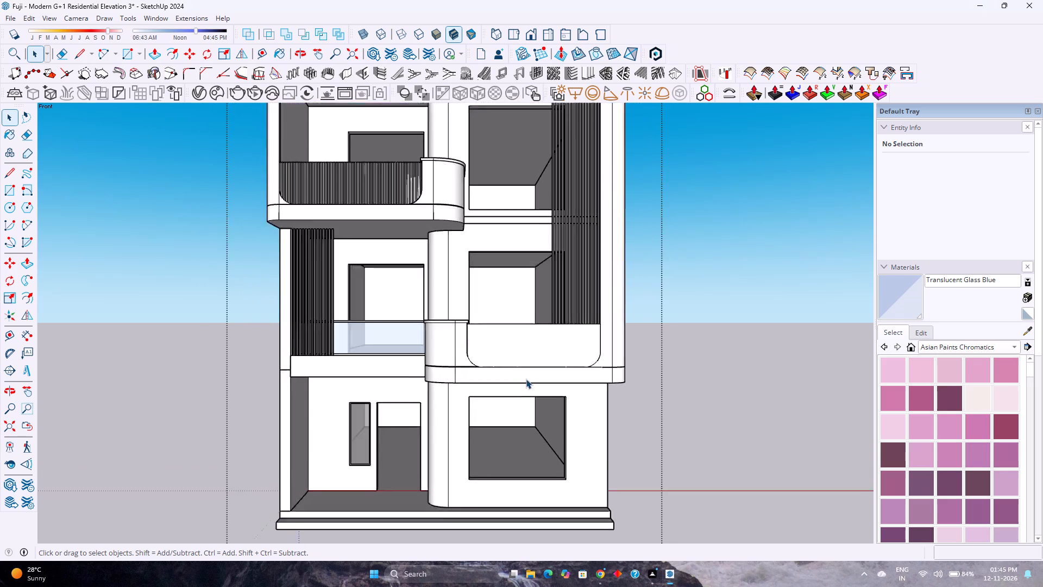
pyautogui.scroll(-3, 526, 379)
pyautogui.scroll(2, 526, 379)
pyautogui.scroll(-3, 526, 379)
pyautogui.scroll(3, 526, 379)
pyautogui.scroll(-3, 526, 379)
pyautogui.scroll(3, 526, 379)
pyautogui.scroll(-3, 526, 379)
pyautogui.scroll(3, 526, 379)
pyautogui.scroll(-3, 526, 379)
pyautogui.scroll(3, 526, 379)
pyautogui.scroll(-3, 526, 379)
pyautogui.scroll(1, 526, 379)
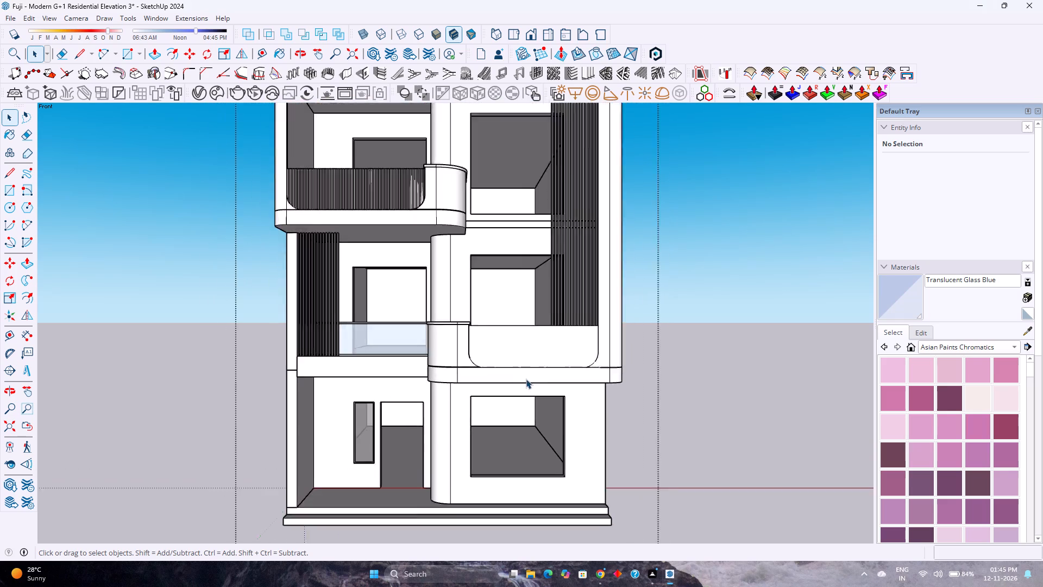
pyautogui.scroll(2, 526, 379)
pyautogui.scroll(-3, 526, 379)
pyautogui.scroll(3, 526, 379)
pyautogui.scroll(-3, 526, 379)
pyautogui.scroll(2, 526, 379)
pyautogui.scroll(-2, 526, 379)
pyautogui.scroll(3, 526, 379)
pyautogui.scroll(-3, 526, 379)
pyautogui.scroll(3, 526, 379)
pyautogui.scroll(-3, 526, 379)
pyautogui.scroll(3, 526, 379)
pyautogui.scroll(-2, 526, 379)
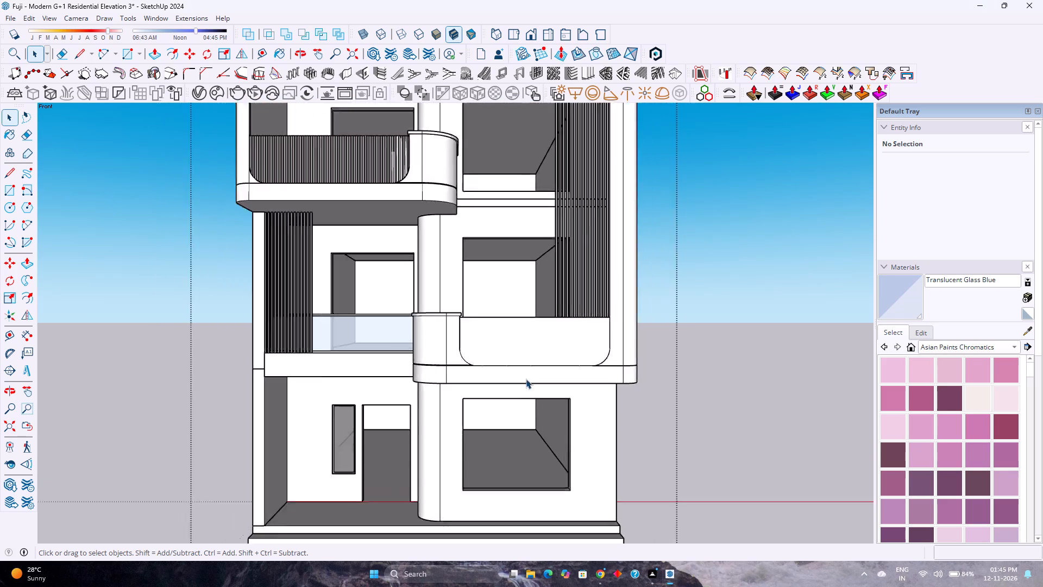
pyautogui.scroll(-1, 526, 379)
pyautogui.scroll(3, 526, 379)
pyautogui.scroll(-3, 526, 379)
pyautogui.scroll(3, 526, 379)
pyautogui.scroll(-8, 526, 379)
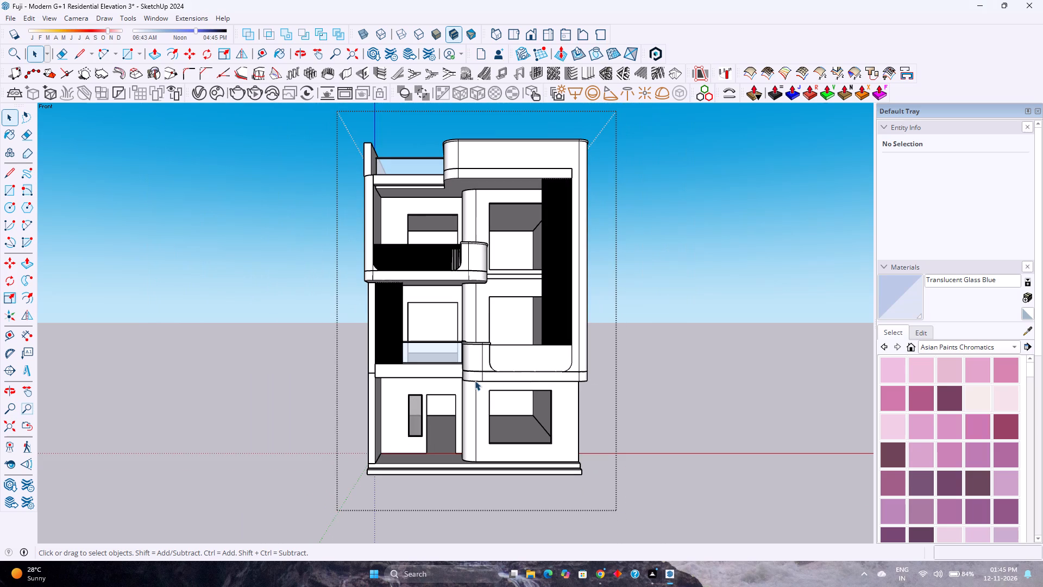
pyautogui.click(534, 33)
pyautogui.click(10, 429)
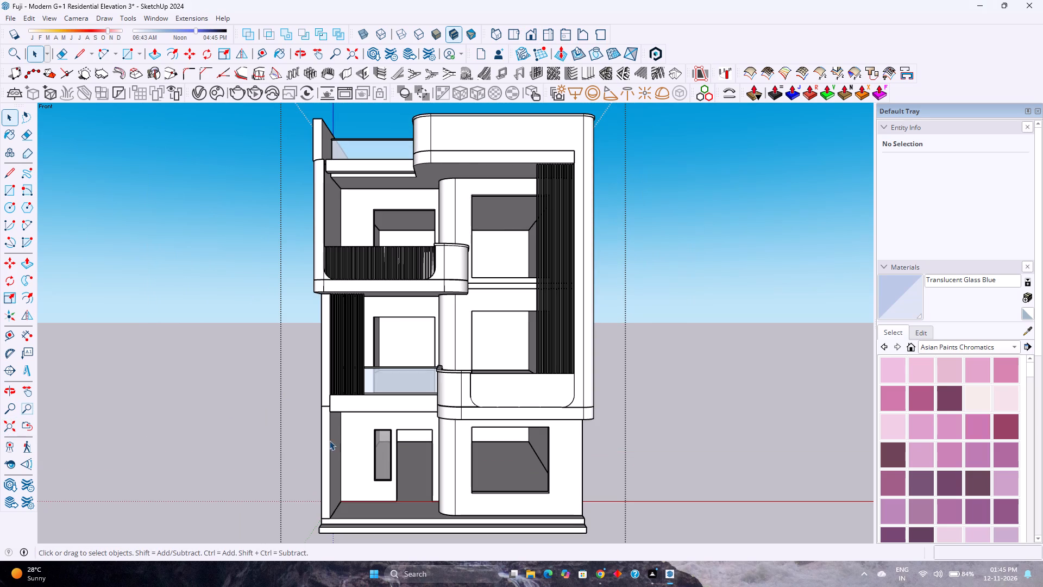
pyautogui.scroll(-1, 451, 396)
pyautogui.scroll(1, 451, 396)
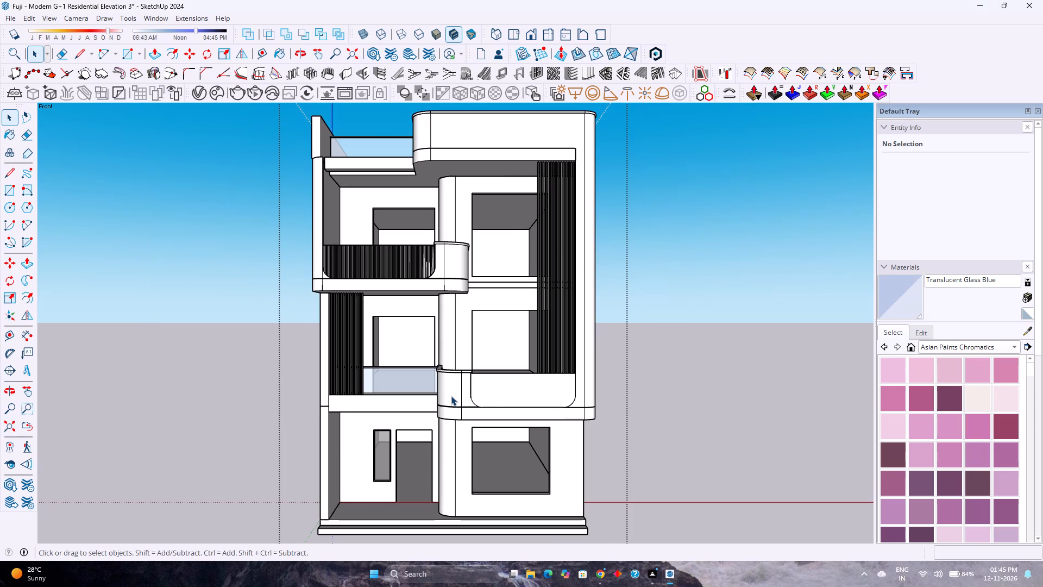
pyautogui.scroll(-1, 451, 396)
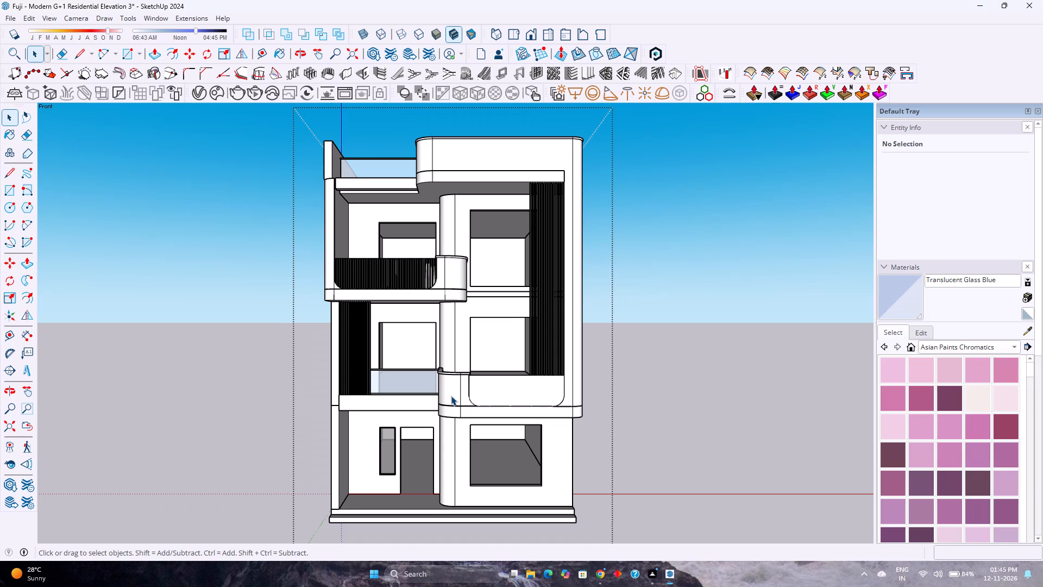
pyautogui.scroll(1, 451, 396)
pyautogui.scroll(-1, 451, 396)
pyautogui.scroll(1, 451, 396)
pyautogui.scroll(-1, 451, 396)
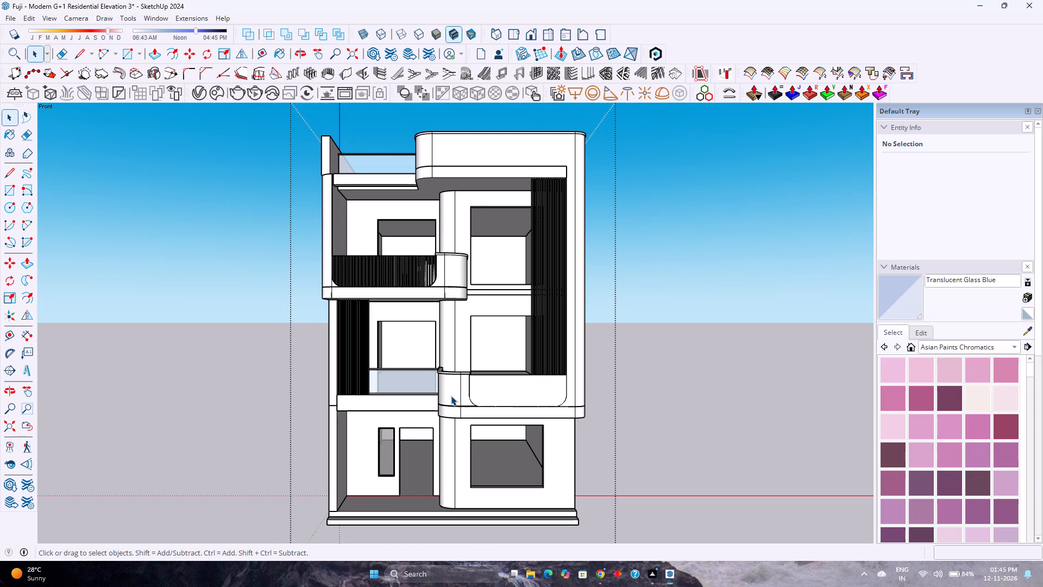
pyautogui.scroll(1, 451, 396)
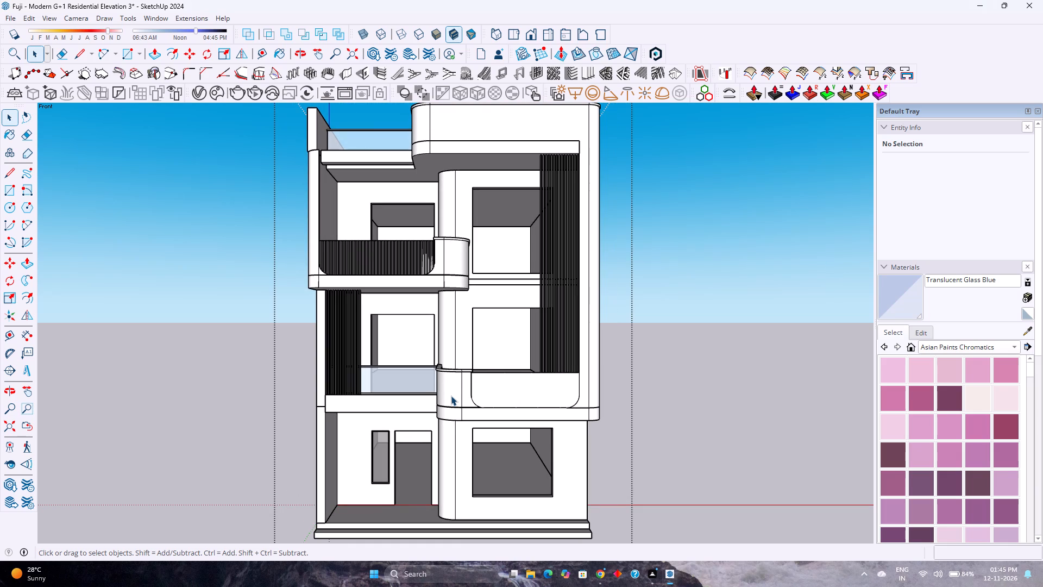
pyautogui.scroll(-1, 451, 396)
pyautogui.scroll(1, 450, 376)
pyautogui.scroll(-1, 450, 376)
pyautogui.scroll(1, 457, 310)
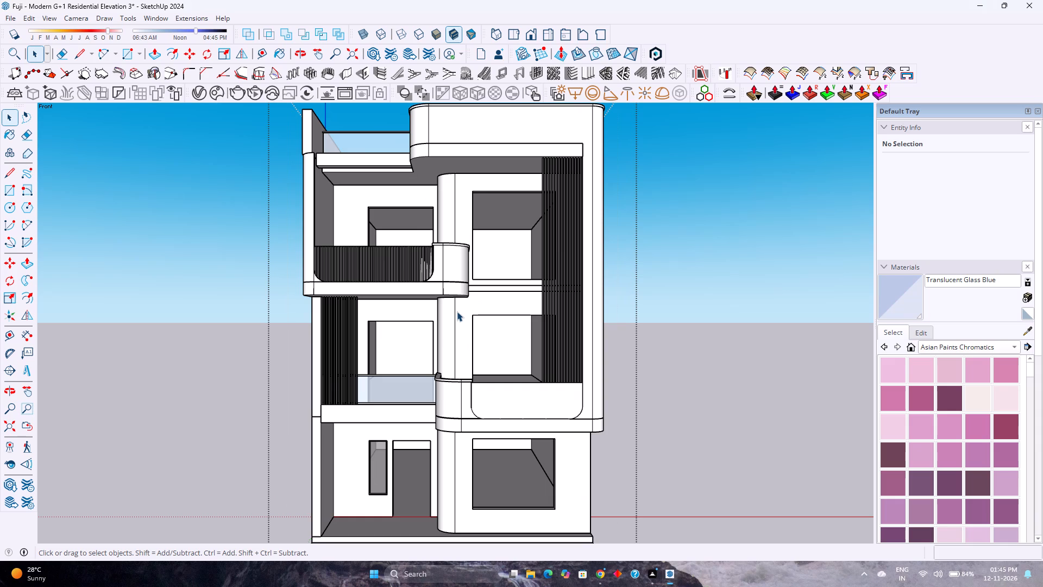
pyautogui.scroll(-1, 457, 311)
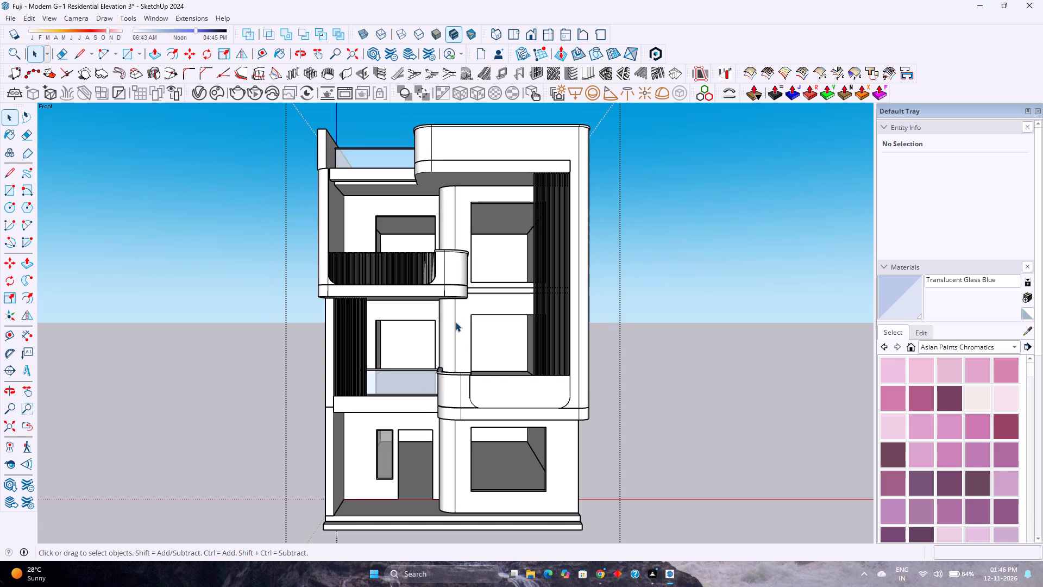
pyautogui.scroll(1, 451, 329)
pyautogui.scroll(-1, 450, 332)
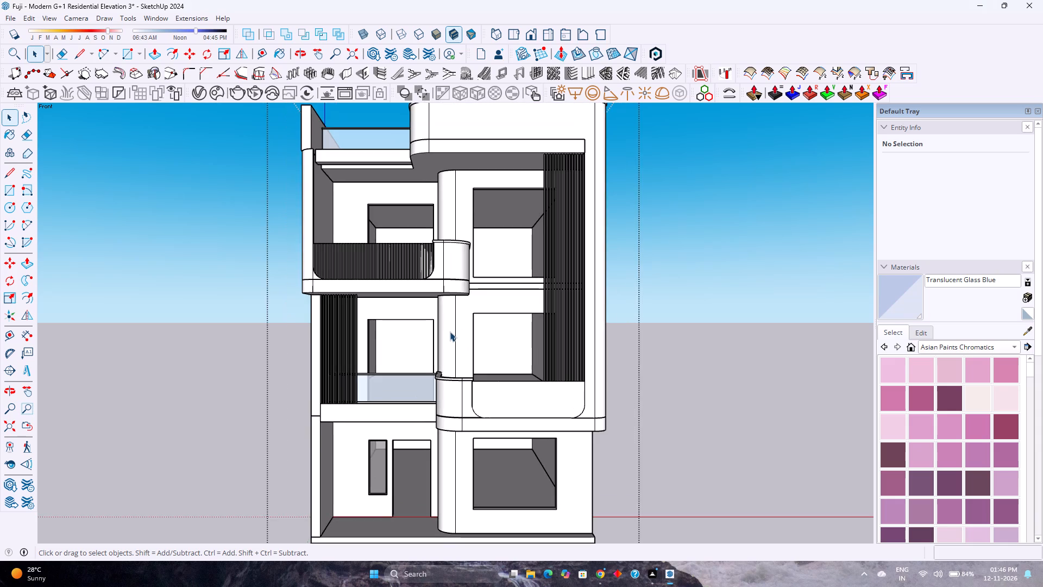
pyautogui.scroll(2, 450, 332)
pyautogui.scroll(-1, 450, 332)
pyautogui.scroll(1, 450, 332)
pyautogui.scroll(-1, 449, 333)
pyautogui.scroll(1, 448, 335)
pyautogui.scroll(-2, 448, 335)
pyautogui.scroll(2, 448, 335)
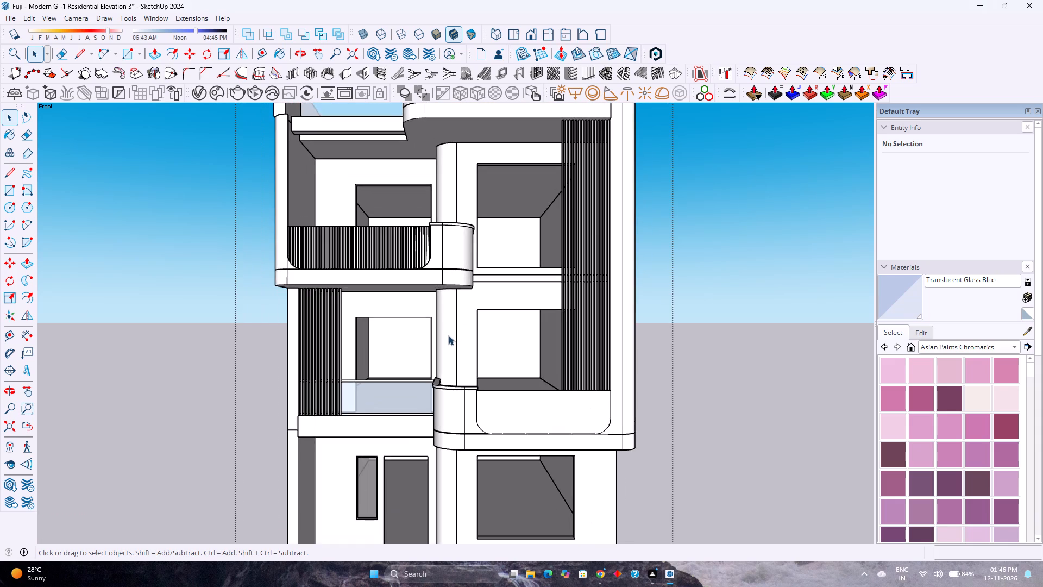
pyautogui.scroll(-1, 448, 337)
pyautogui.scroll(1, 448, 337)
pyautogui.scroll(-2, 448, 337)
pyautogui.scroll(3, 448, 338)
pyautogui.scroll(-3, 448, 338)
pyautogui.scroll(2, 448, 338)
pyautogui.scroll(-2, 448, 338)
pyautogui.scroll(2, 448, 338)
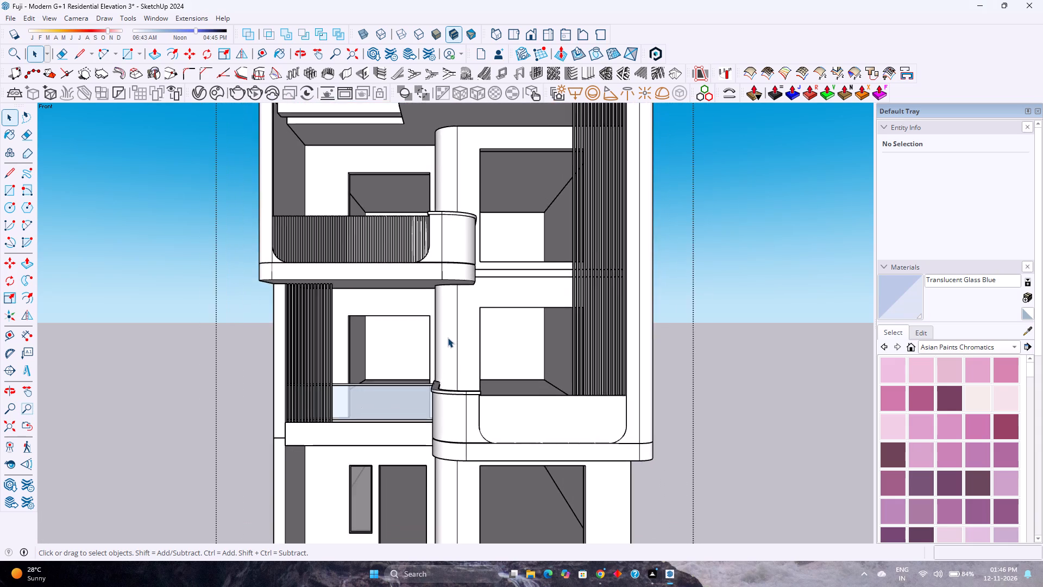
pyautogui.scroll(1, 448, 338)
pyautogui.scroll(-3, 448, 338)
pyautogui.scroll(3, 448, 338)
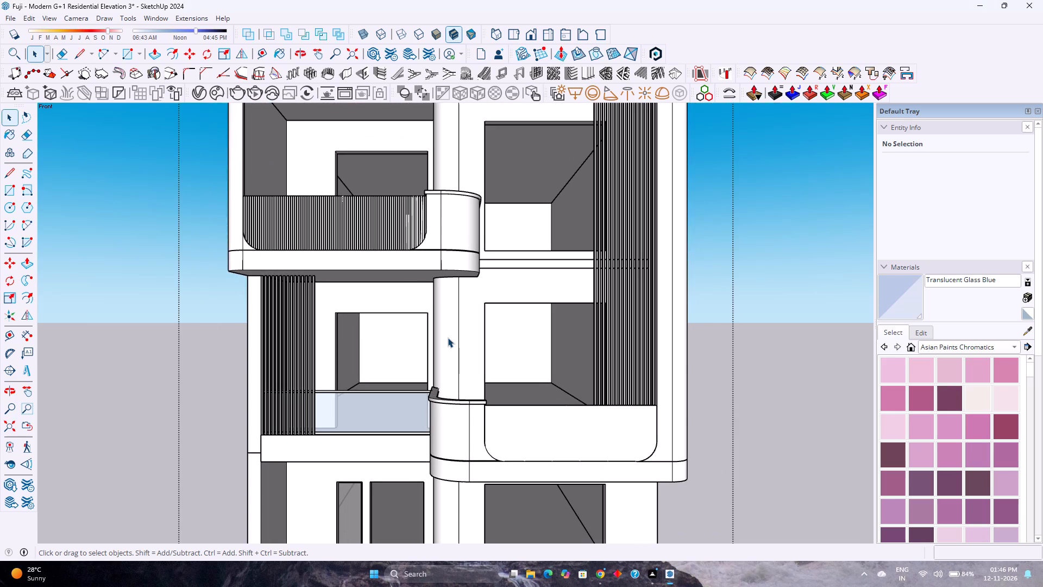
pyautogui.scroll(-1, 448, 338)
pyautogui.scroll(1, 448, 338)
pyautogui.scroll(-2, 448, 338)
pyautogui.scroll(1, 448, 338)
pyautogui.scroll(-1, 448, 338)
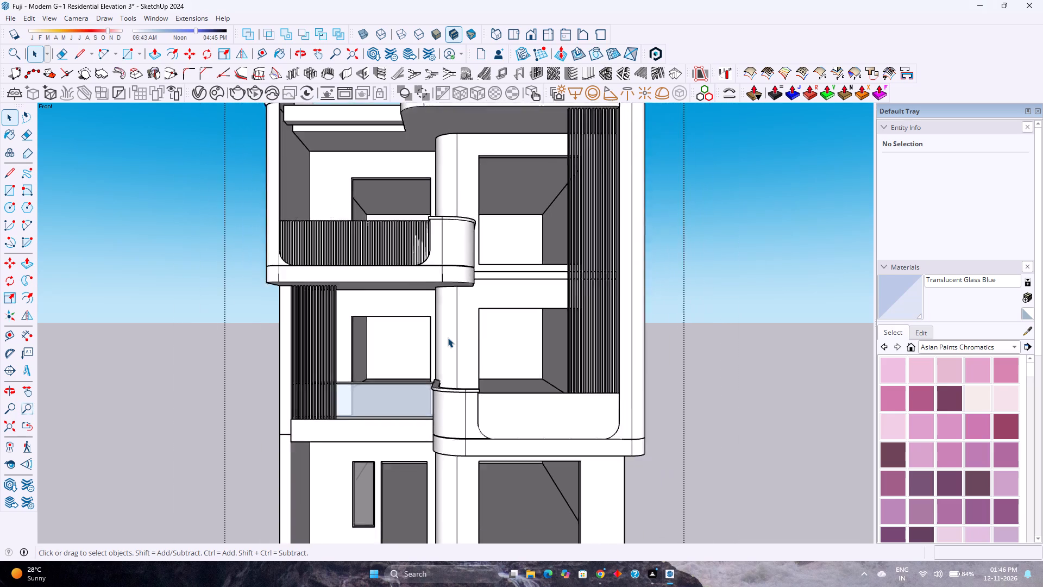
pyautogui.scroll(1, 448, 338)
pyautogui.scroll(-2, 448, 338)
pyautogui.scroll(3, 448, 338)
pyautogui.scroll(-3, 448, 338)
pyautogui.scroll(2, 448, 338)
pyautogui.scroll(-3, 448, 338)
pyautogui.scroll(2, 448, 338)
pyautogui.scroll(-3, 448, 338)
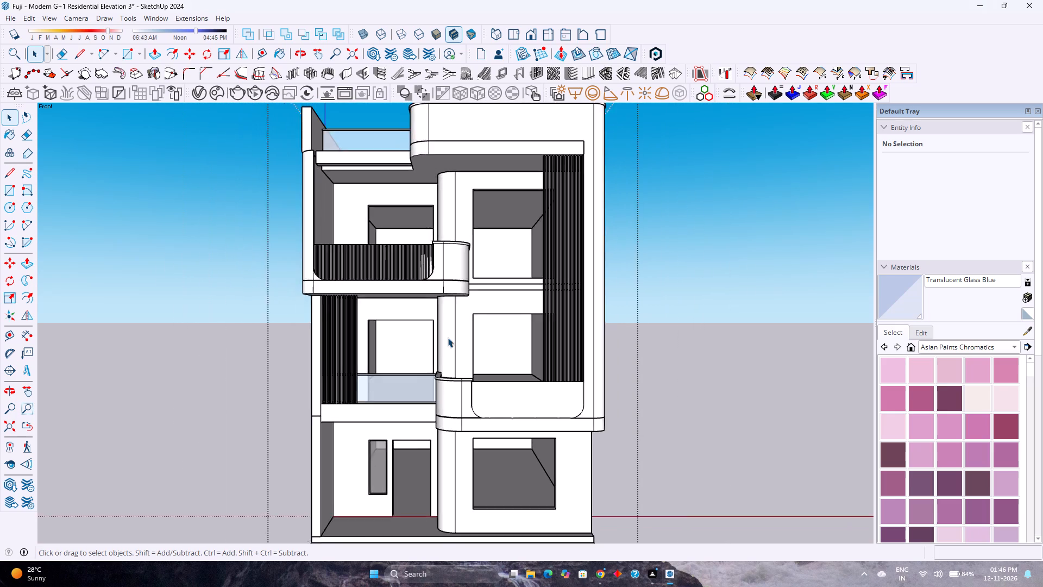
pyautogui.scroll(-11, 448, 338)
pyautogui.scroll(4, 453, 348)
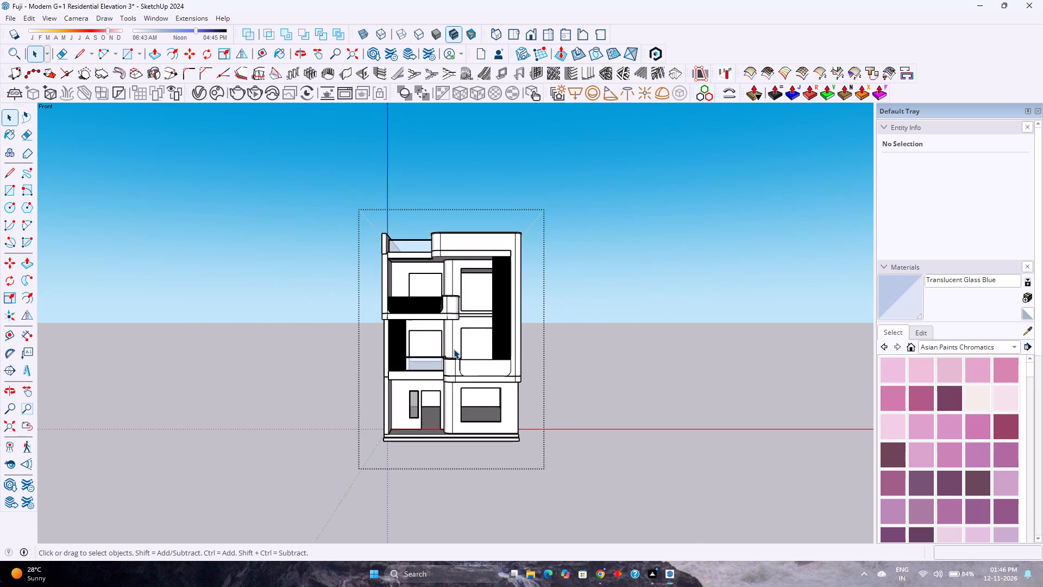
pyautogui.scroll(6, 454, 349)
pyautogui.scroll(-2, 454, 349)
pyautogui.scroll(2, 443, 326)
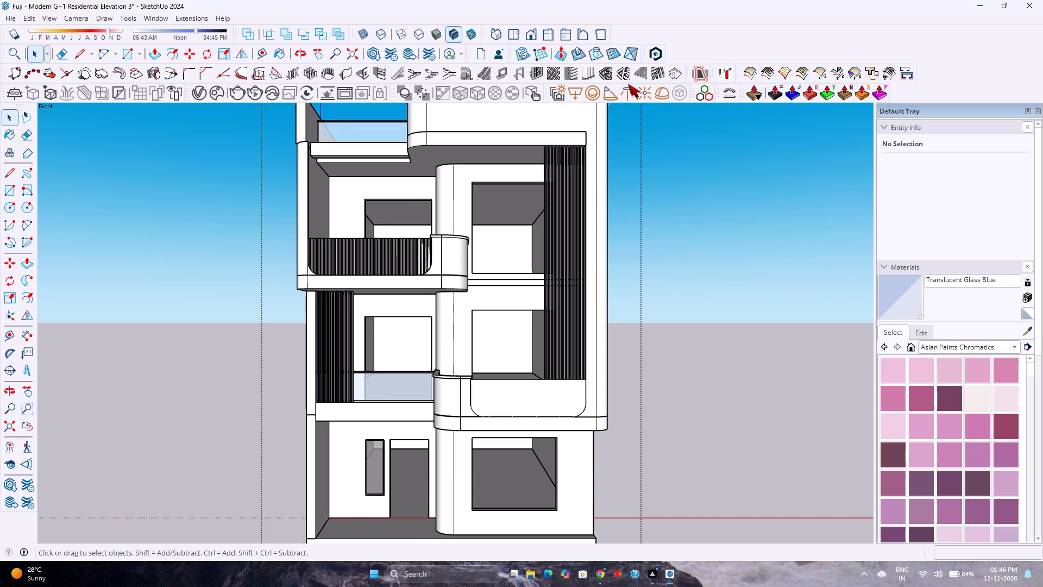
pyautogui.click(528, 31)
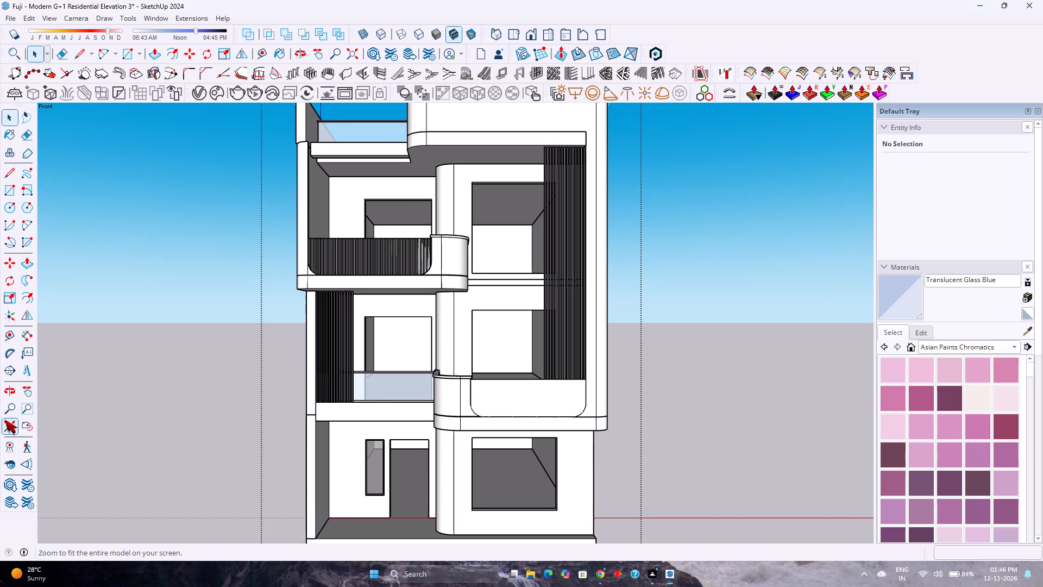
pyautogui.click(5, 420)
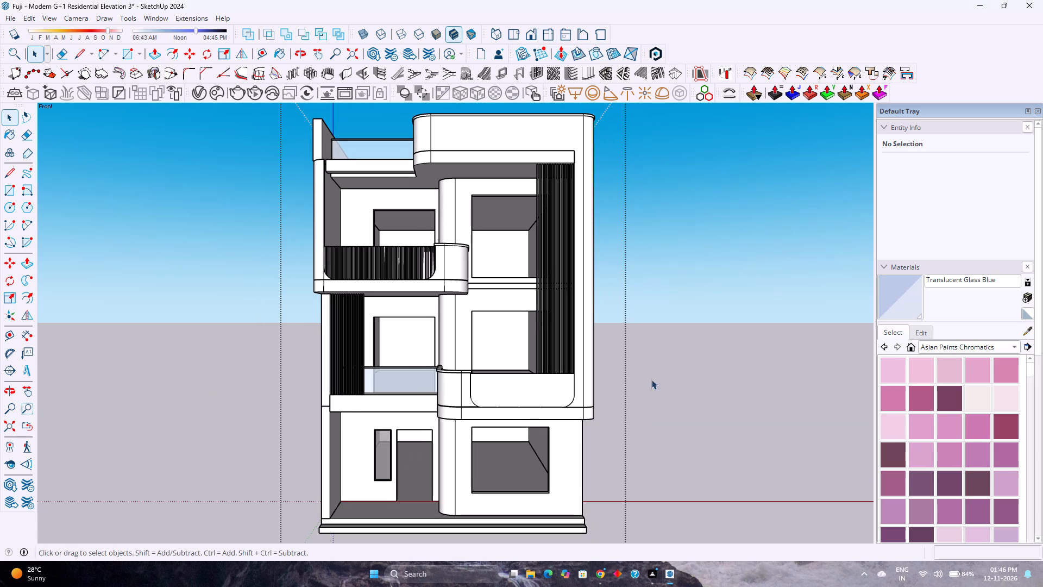
# Examine the building's base, balcony undersides and front facade from low and raised angles, then return to the front view.
pyautogui.moveTo(521, 419); pyautogui.dragTo(521, 398, button='middle')
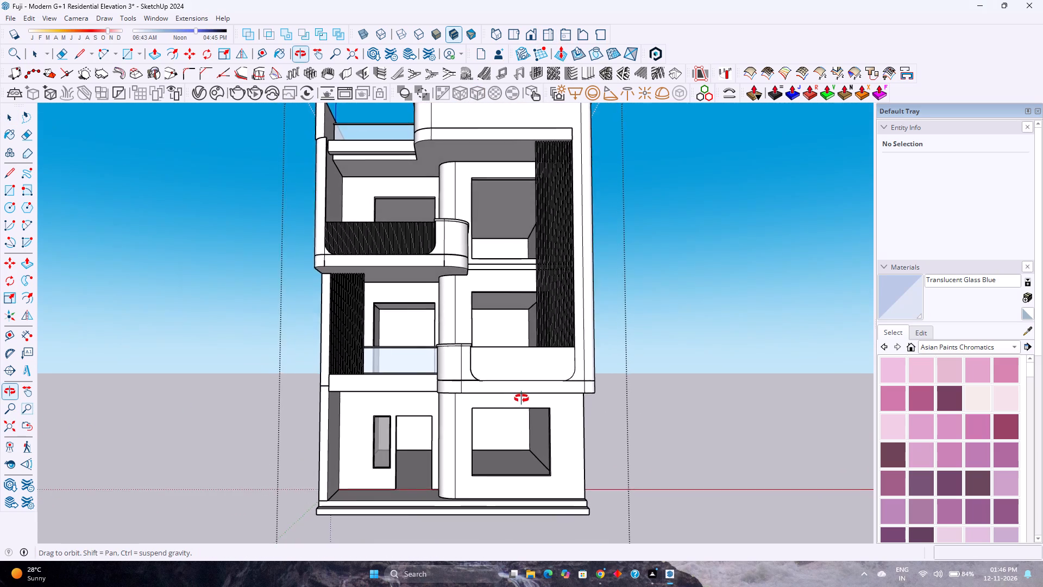
pyautogui.moveTo(521, 398); pyautogui.dragTo(502, 316, button='middle')
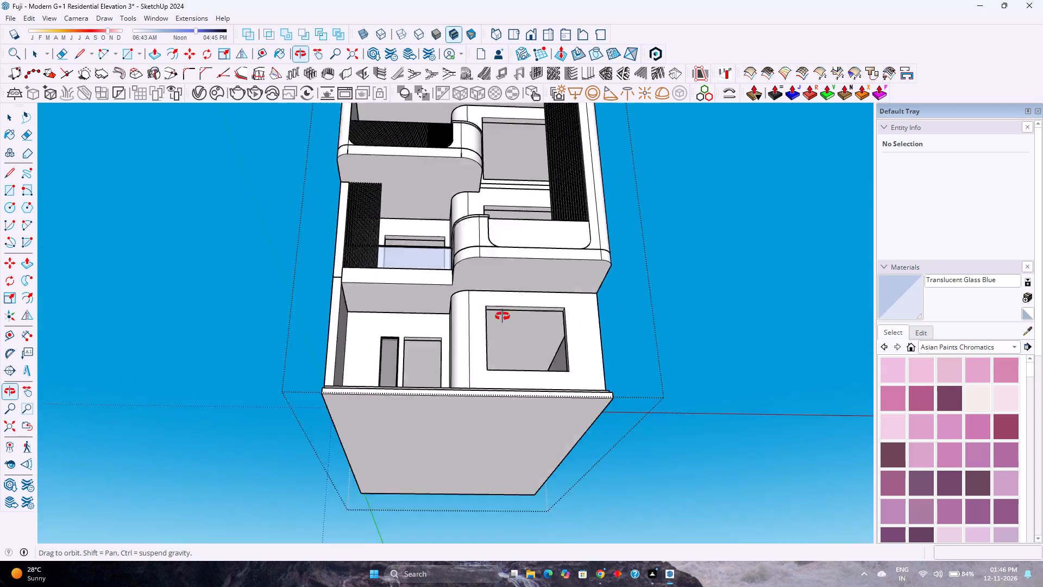
pyautogui.moveTo(502, 316); pyautogui.dragTo(495, 452, button='middle')
pyautogui.scroll(1, 495, 452)
pyautogui.scroll(-1, 495, 452)
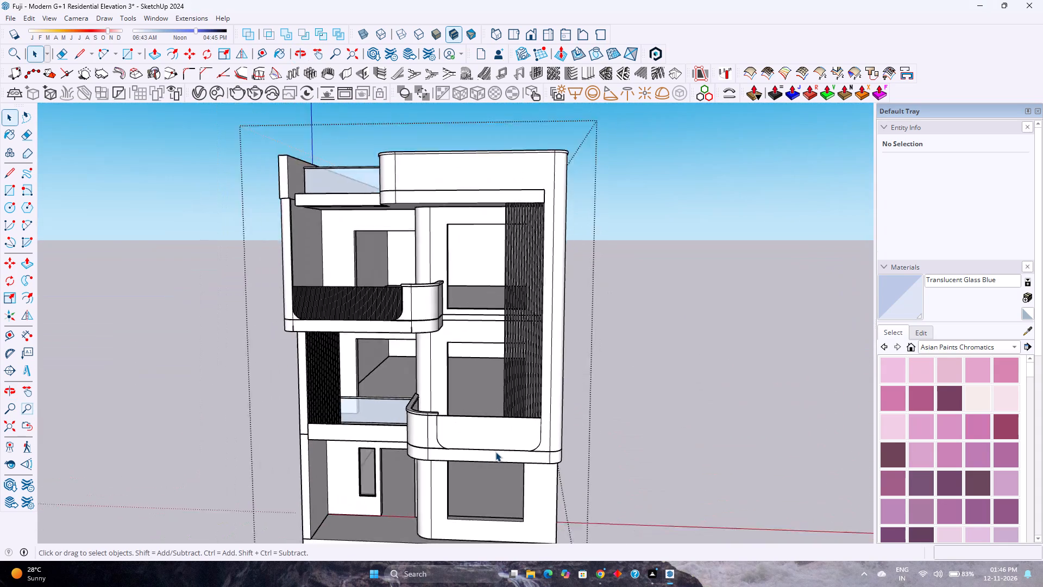
pyautogui.scroll(-2, 495, 452)
pyautogui.scroll(2, 495, 452)
pyautogui.scroll(-2, 495, 452)
pyautogui.scroll(2, 495, 452)
pyautogui.scroll(-2, 495, 452)
pyautogui.scroll(2, 495, 452)
pyautogui.scroll(-2, 495, 452)
pyautogui.scroll(2, 495, 452)
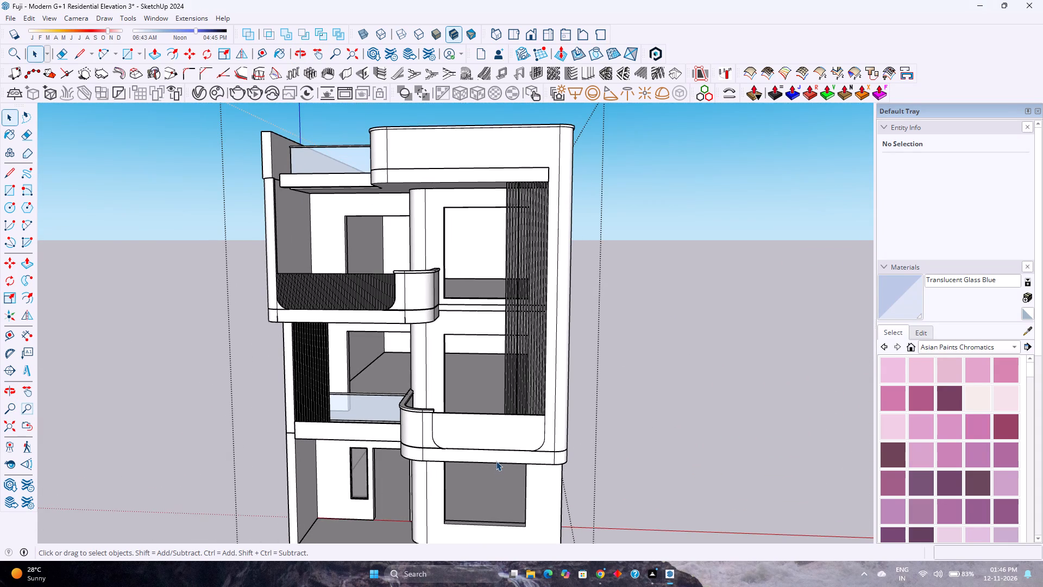
pyautogui.scroll(-2, 496, 461)
pyautogui.scroll(2, 496, 461)
pyautogui.scroll(-1, 496, 461)
pyautogui.scroll(1, 497, 461)
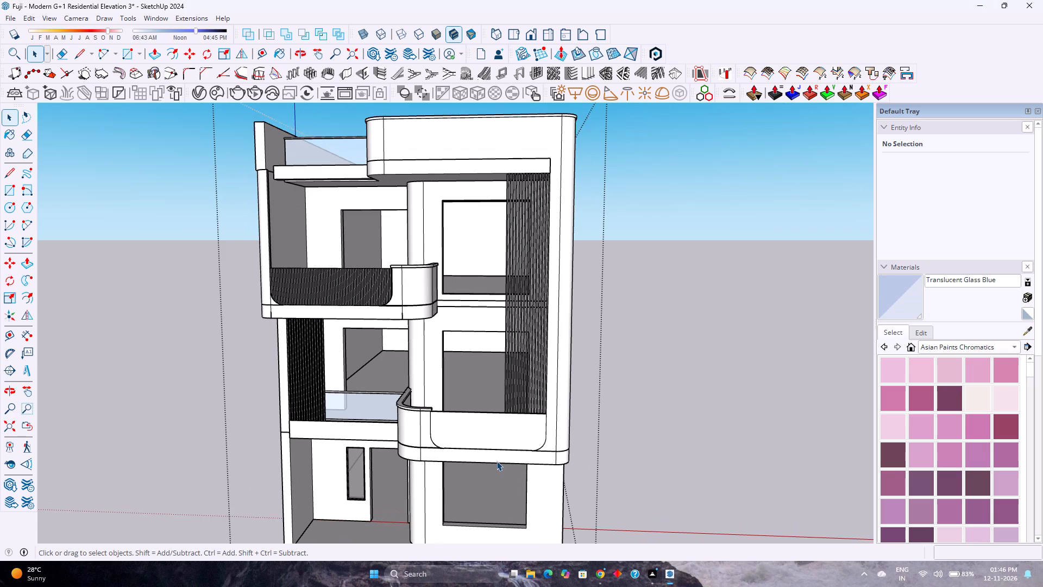
pyautogui.scroll(-2, 497, 460)
pyautogui.scroll(2, 497, 460)
pyautogui.scroll(-3, 497, 460)
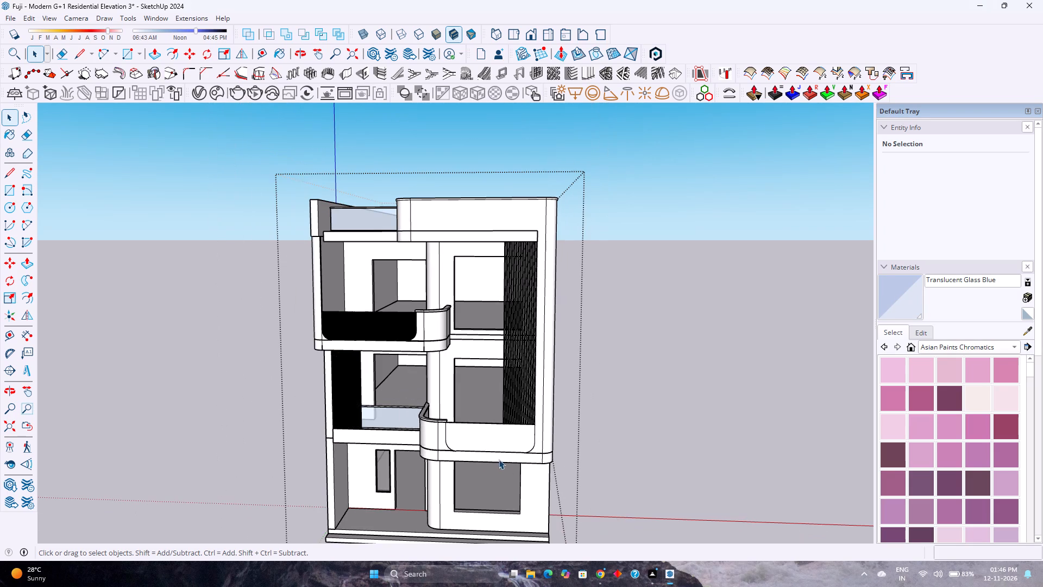
pyautogui.click(529, 35)
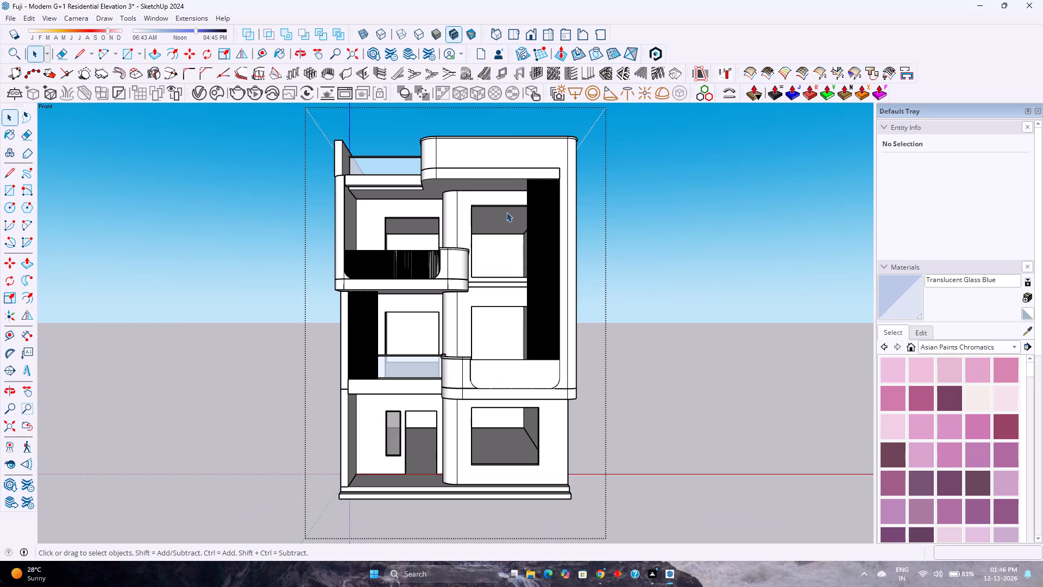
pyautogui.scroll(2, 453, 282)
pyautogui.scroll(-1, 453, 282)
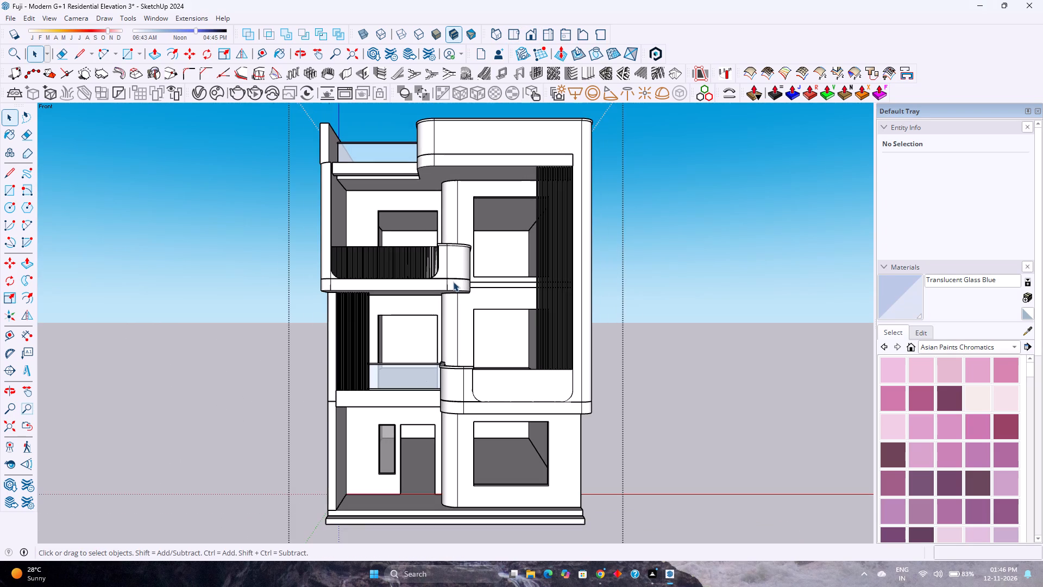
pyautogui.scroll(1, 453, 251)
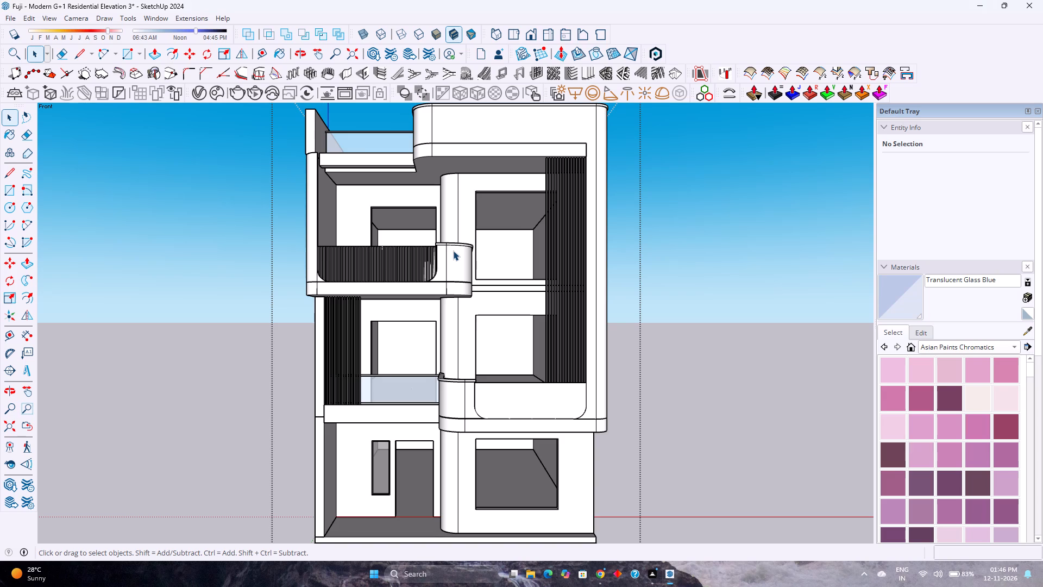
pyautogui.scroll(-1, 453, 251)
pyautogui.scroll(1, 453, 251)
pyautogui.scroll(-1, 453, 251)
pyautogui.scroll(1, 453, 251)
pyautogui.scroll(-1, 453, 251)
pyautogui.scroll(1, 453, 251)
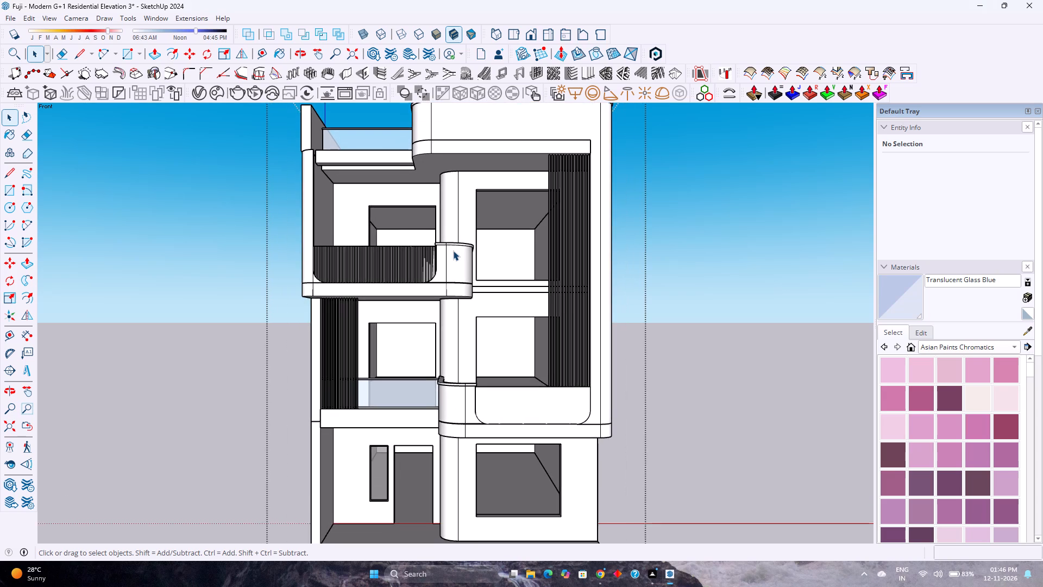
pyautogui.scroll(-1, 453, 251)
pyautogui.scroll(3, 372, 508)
# Examine the frame, glass and sill of the narrow ground-floor window beside the entrance door up close.
pyautogui.scroll(2, 401, 466)
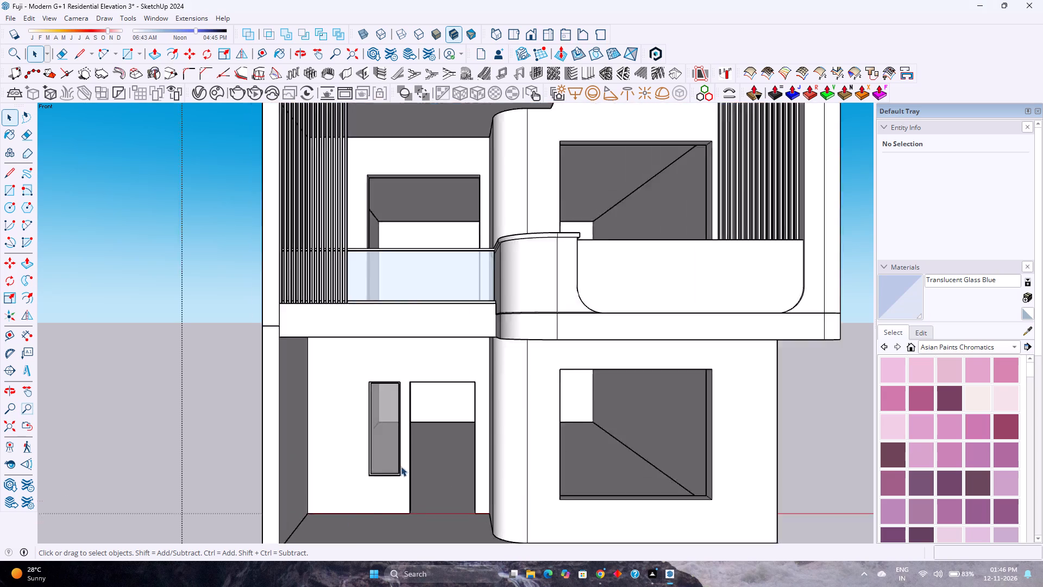
pyautogui.scroll(14, 401, 466)
pyautogui.moveTo(376, 481); pyautogui.dragTo(324, 561, button='middle')
pyautogui.middleClick(324, 563)
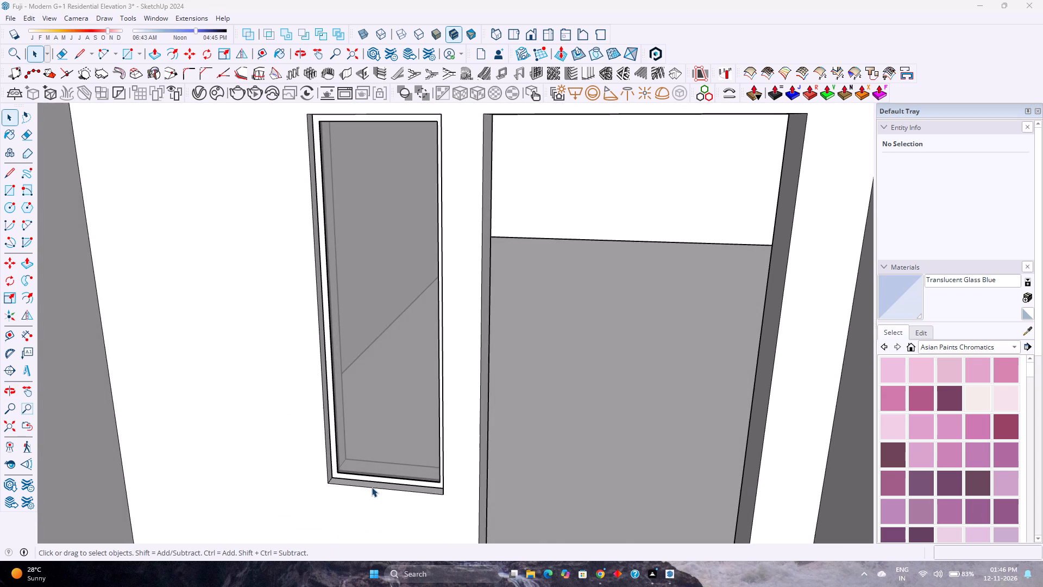
pyautogui.scroll(17, 372, 487)
pyautogui.moveTo(352, 524); pyautogui.dragTo(291, 586, button='middle')
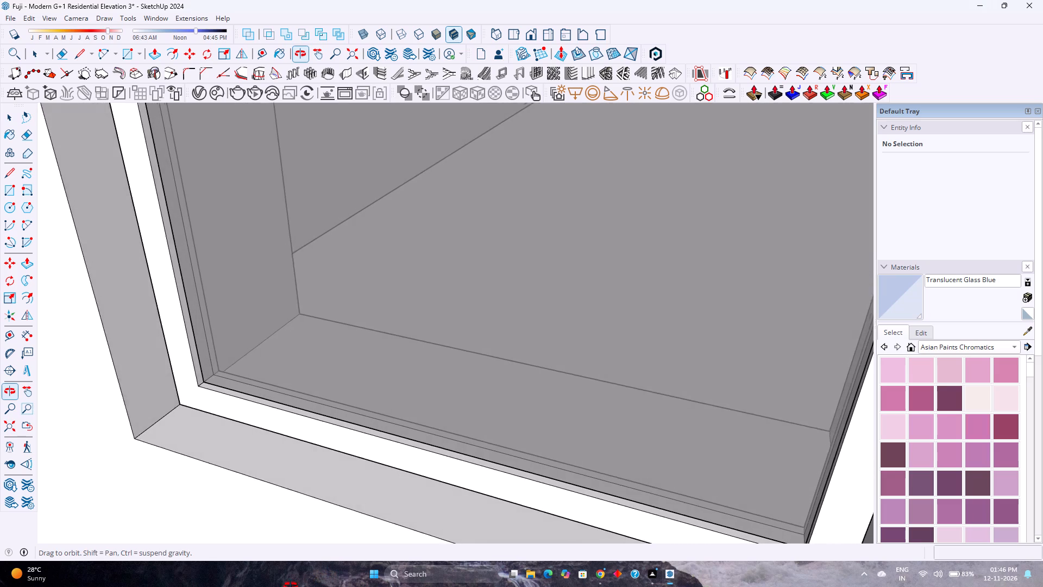
pyautogui.moveTo(291, 586); pyautogui.dragTo(279, 586, button='middle')
pyautogui.middleClick(279, 586)
pyautogui.scroll(6, 344, 445)
pyautogui.moveTo(345, 442); pyautogui.dragTo(318, 541, button='middle')
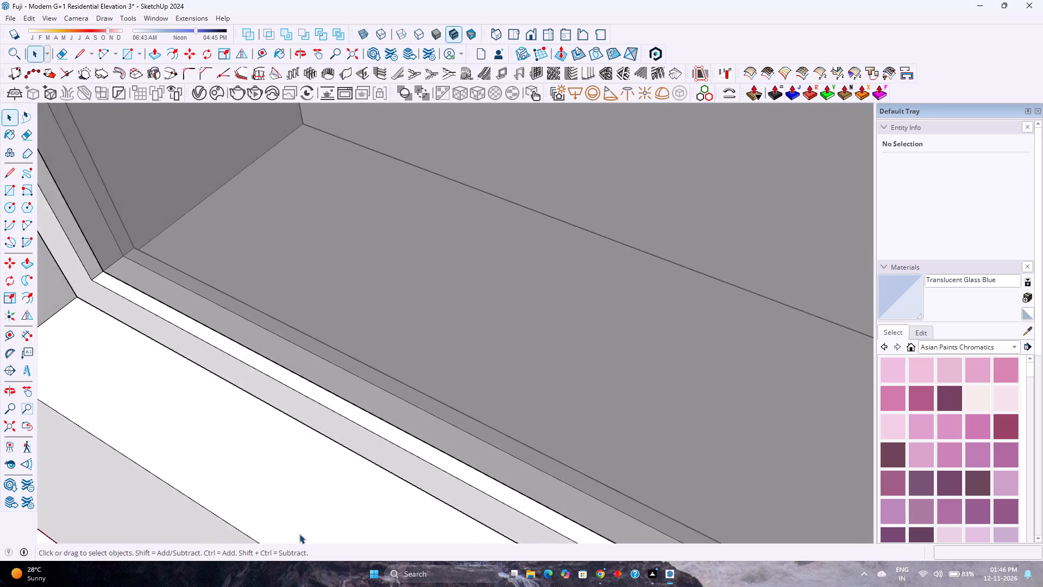
pyautogui.moveTo(291, 532); pyautogui.dragTo(277, 527, button='middle')
pyautogui.moveTo(273, 525); pyautogui.dragTo(362, 486, button='middle')
pyautogui.scroll(-13, 338, 469)
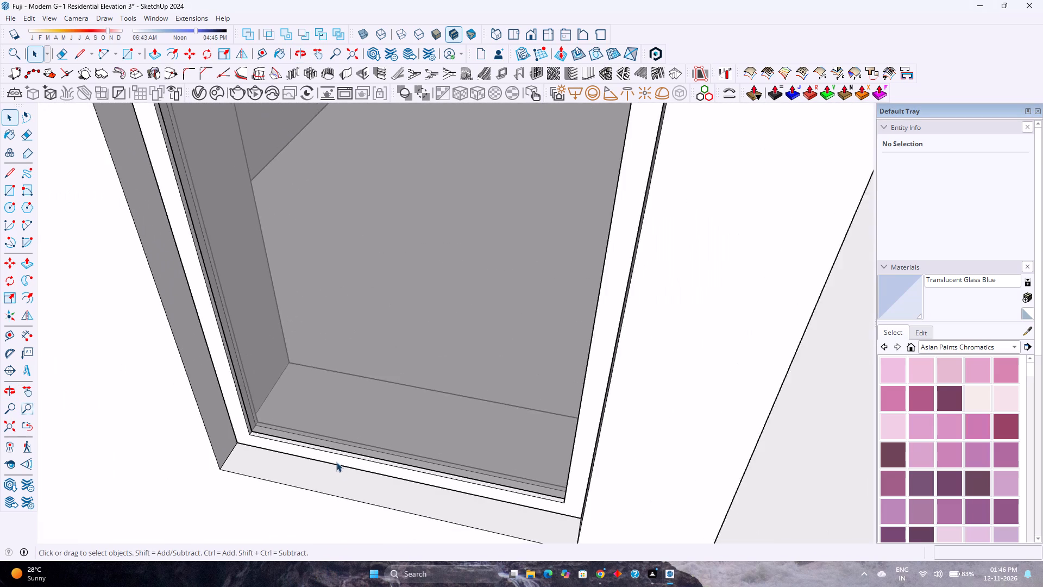
pyautogui.scroll(1, 336, 462)
pyautogui.scroll(-14, 336, 462)
pyautogui.moveTo(339, 460); pyautogui.dragTo(356, 457, button='middle')
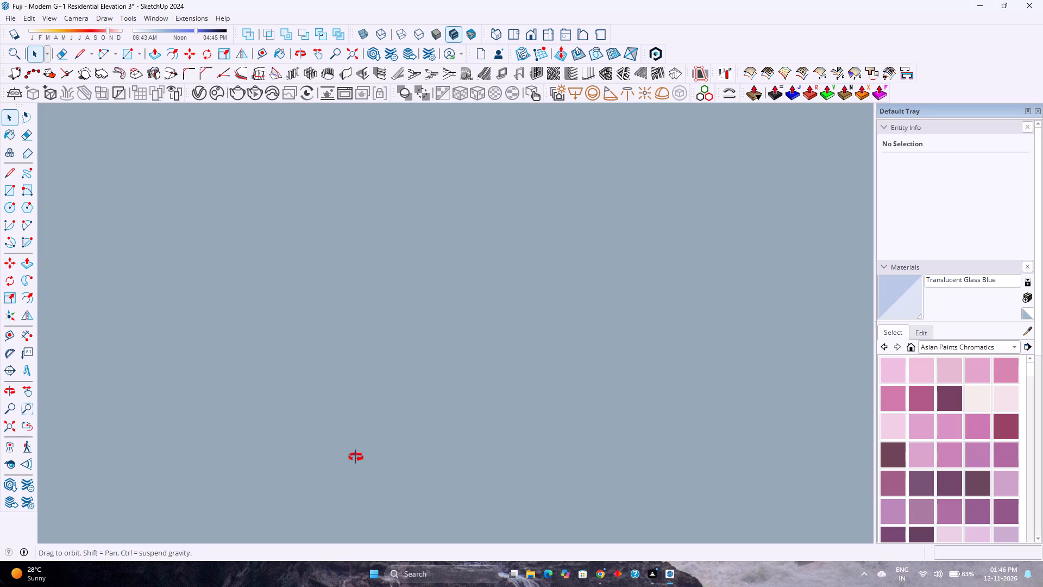
pyautogui.moveTo(356, 457); pyautogui.dragTo(468, 457, button='middle')
pyautogui.middleClick(469, 457)
pyautogui.scroll(-3, 465, 448)
# Examine the whole building's balconies, louvres and window openings from raised angles, then return to the full front view.
pyautogui.click(14, 424)
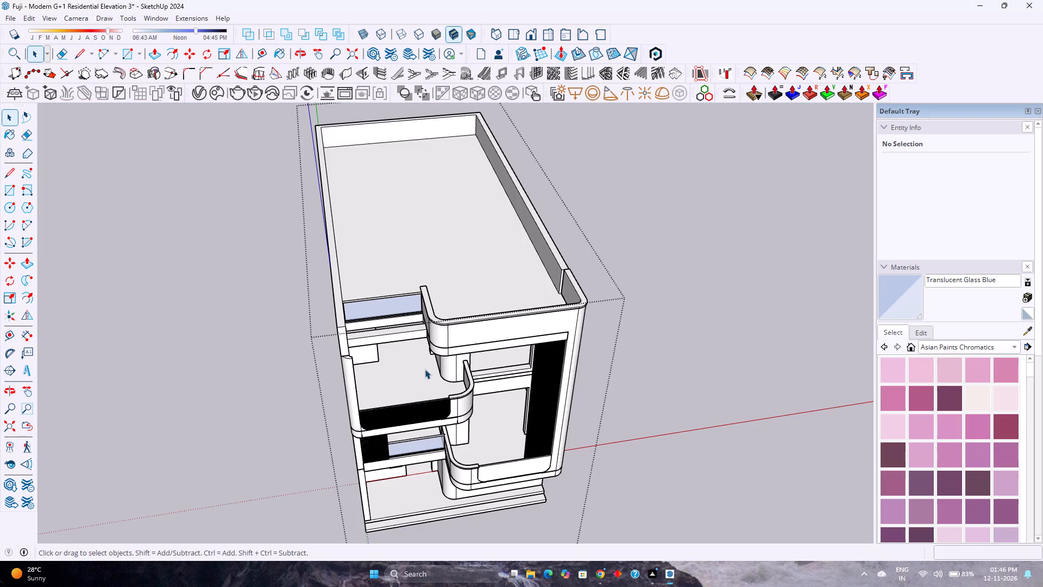
pyautogui.moveTo(492, 409); pyautogui.dragTo(402, 341, button='middle')
pyautogui.scroll(4, 422, 355)
pyautogui.moveTo(435, 424); pyautogui.dragTo(436, 338, button='middle')
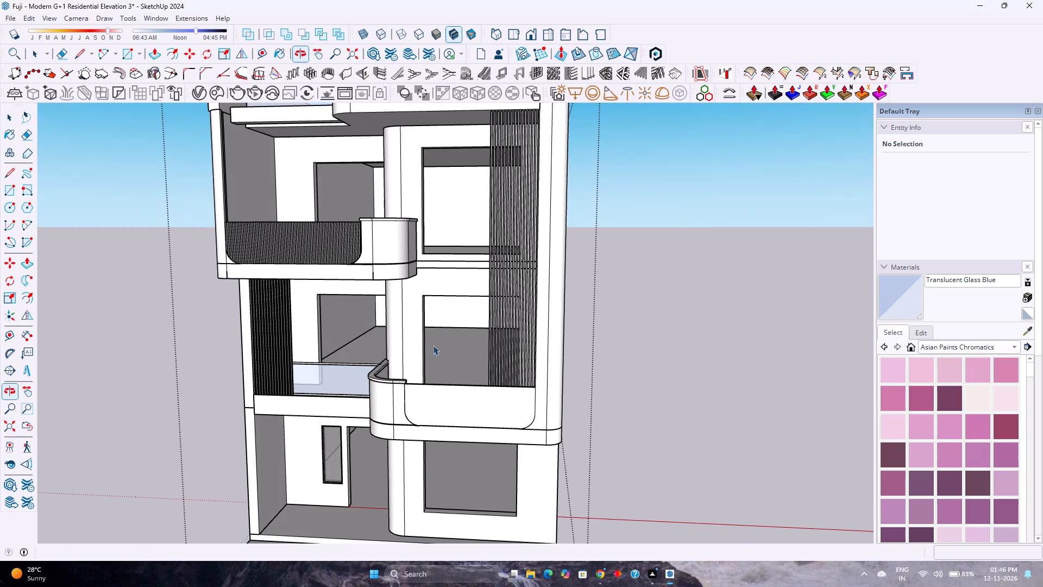
pyautogui.moveTo(479, 378); pyautogui.dragTo(465, 385, button='middle')
pyautogui.middleClick(464, 386)
pyautogui.middleClick(464, 386)
pyautogui.moveTo(464, 386); pyautogui.dragTo(481, 405, button='middle')
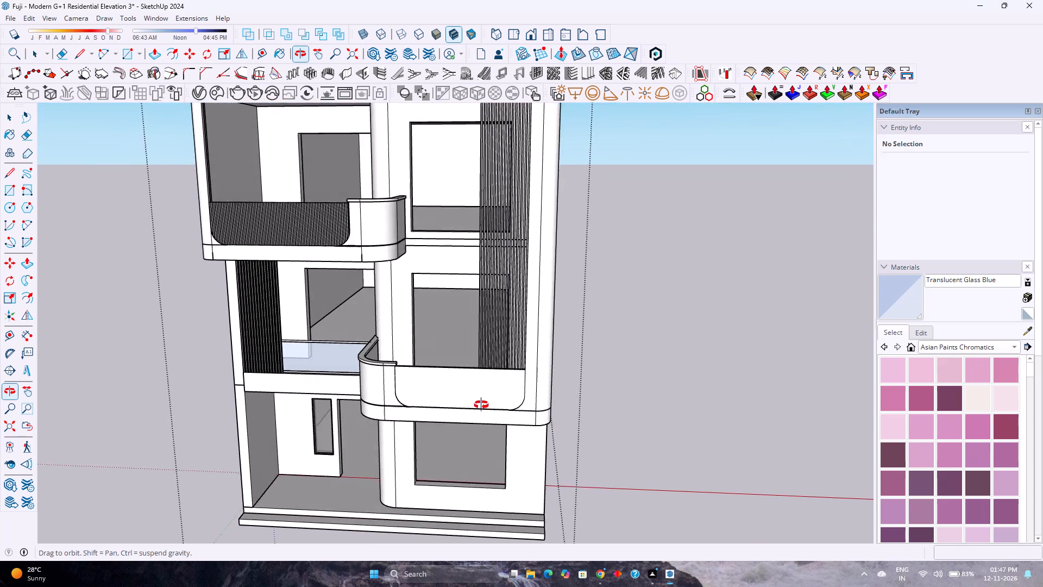
pyautogui.moveTo(481, 405); pyautogui.dragTo(516, 401, button='middle')
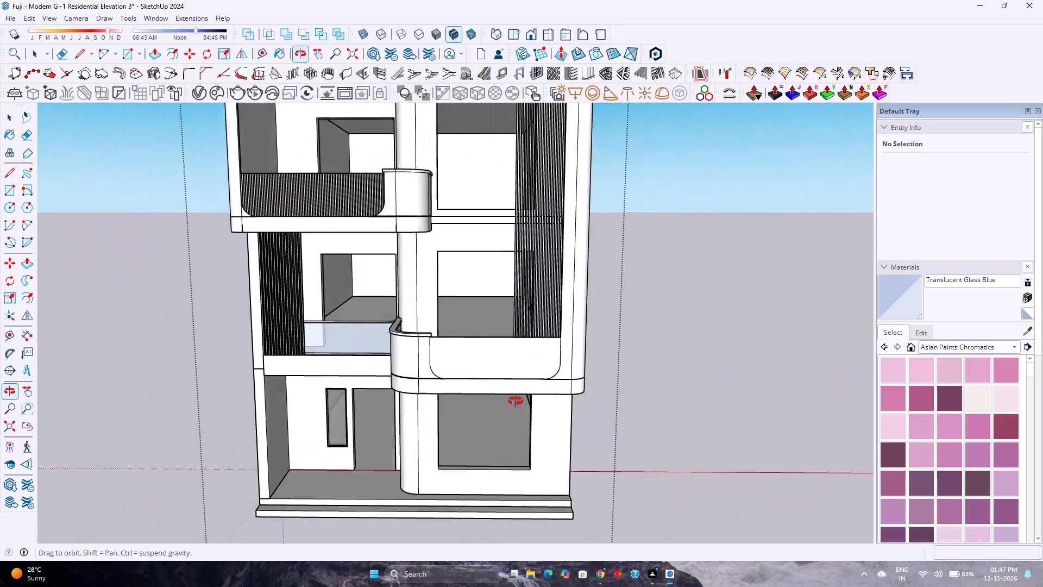
pyautogui.moveTo(516, 401); pyautogui.dragTo(519, 407, button='middle')
pyautogui.scroll(3, 469, 352)
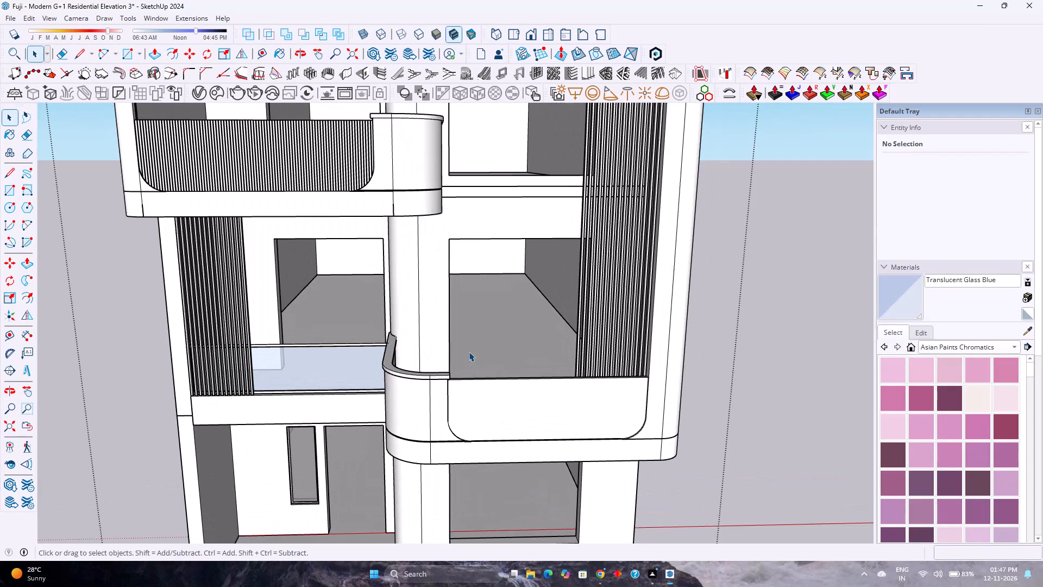
pyautogui.scroll(-3, 469, 352)
pyautogui.scroll(3, 469, 352)
pyautogui.scroll(-7, 469, 352)
pyautogui.scroll(2, 469, 350)
pyautogui.scroll(-9, 469, 350)
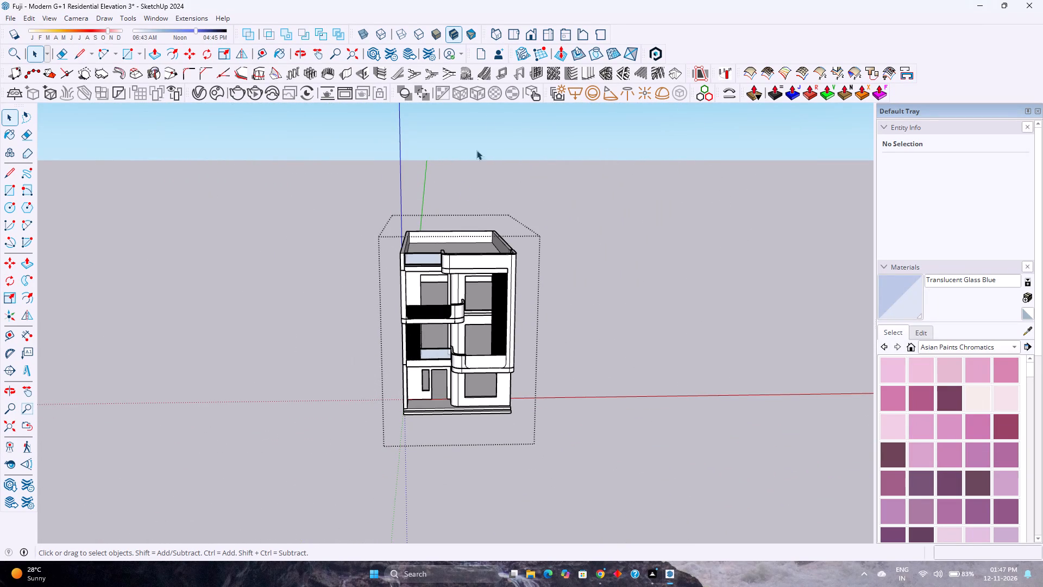
pyautogui.click(533, 32)
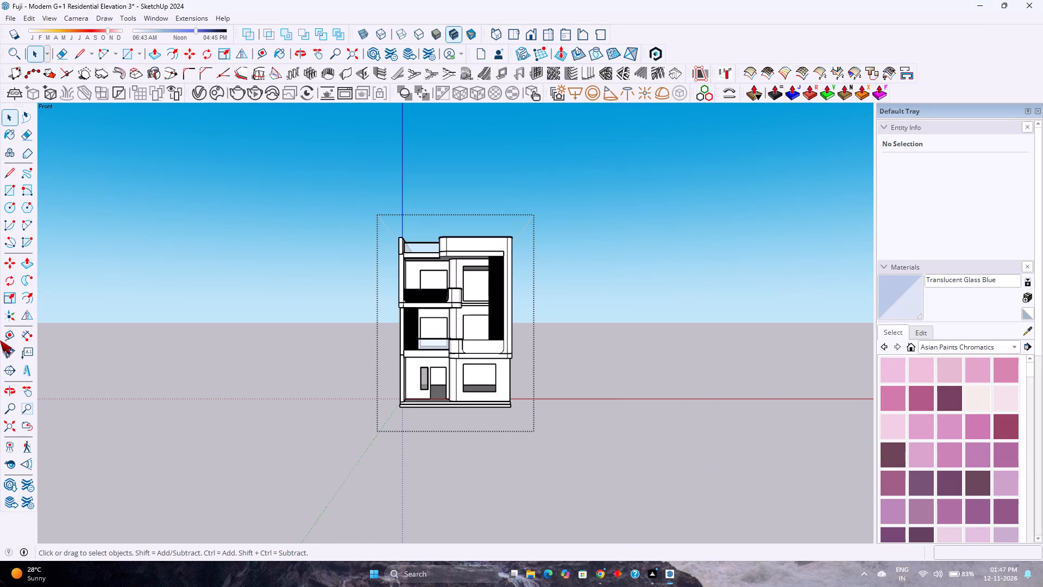
pyautogui.click(10, 424)
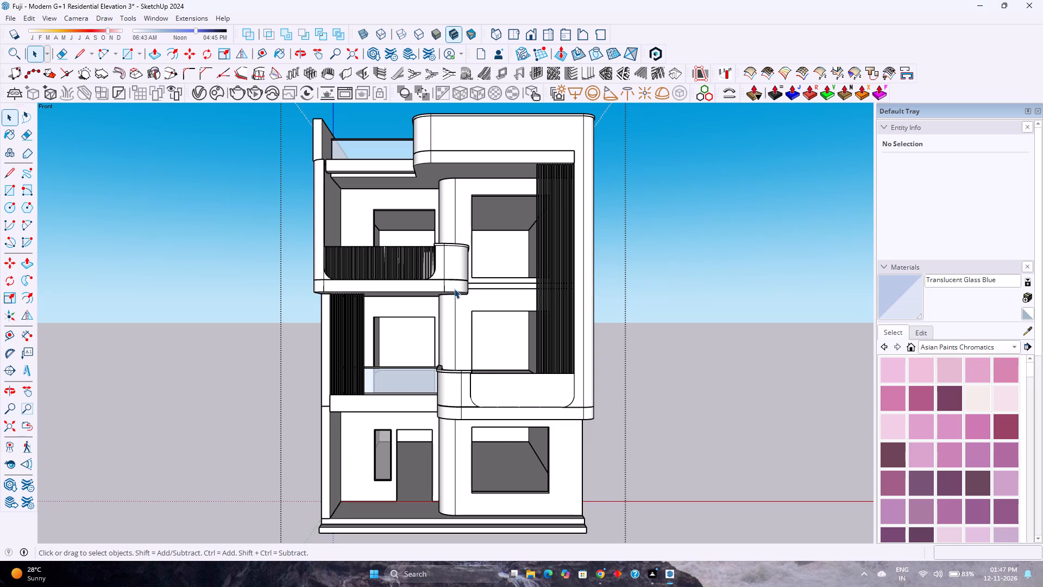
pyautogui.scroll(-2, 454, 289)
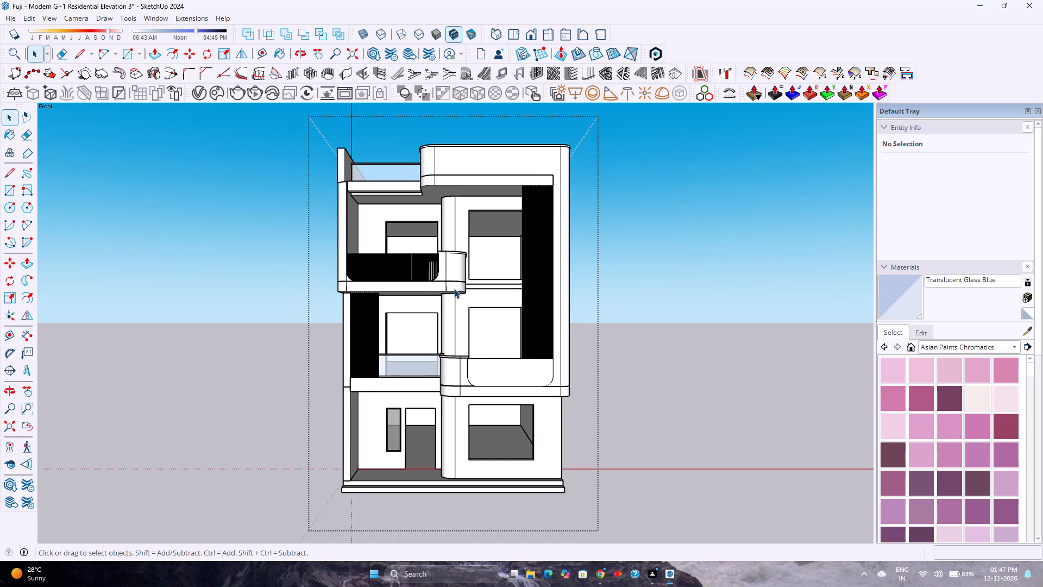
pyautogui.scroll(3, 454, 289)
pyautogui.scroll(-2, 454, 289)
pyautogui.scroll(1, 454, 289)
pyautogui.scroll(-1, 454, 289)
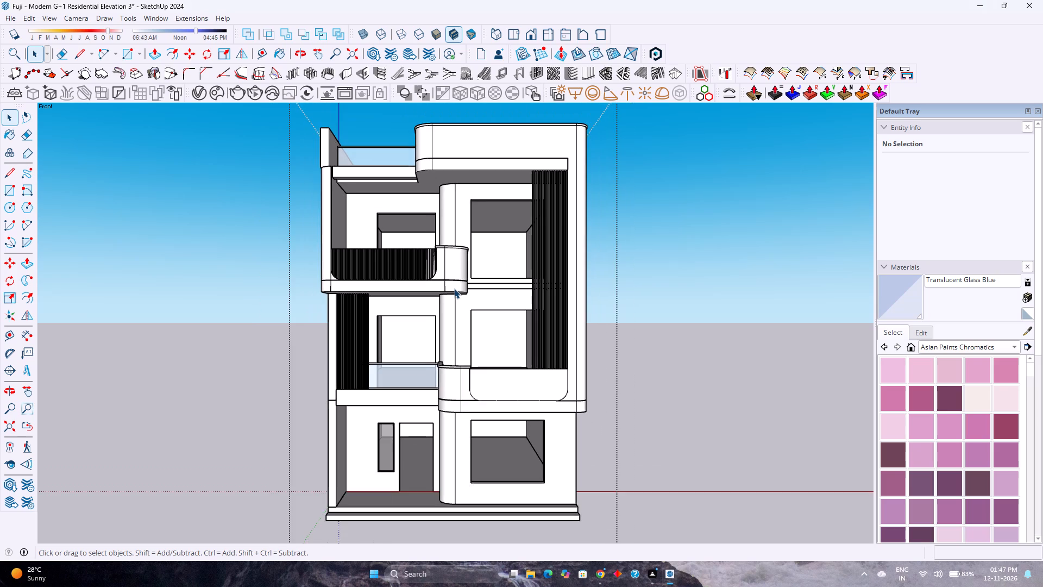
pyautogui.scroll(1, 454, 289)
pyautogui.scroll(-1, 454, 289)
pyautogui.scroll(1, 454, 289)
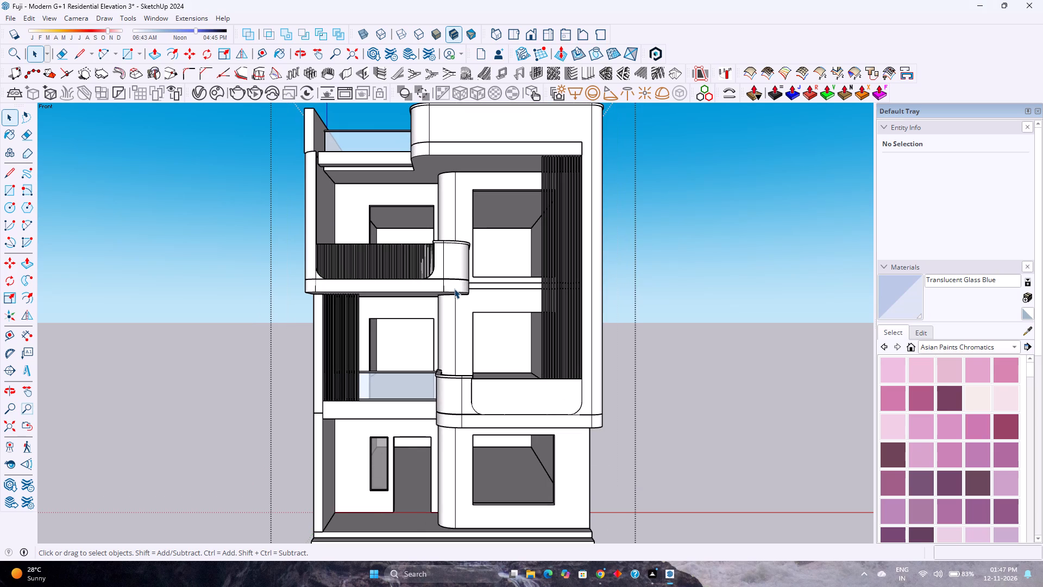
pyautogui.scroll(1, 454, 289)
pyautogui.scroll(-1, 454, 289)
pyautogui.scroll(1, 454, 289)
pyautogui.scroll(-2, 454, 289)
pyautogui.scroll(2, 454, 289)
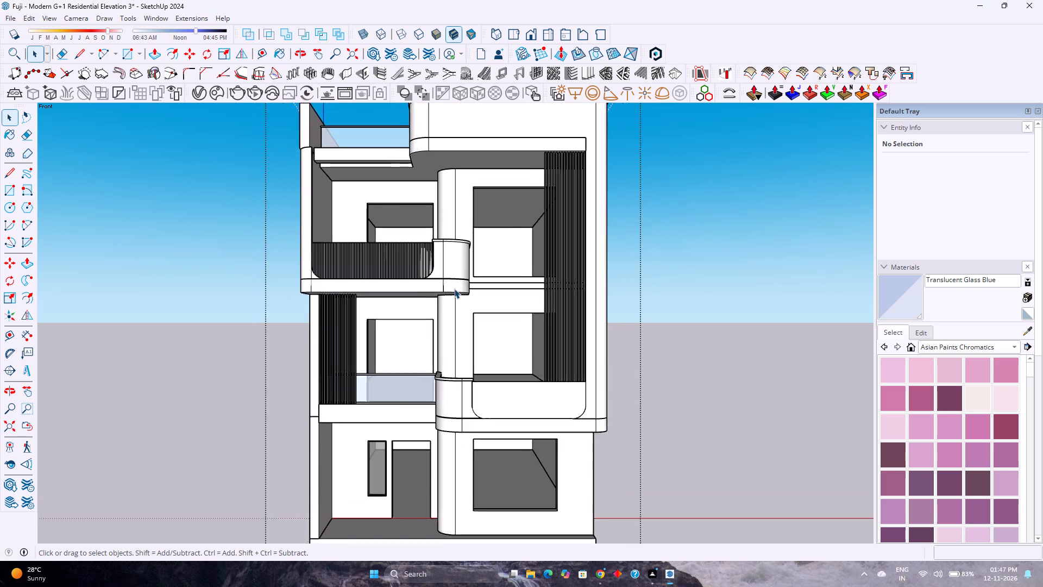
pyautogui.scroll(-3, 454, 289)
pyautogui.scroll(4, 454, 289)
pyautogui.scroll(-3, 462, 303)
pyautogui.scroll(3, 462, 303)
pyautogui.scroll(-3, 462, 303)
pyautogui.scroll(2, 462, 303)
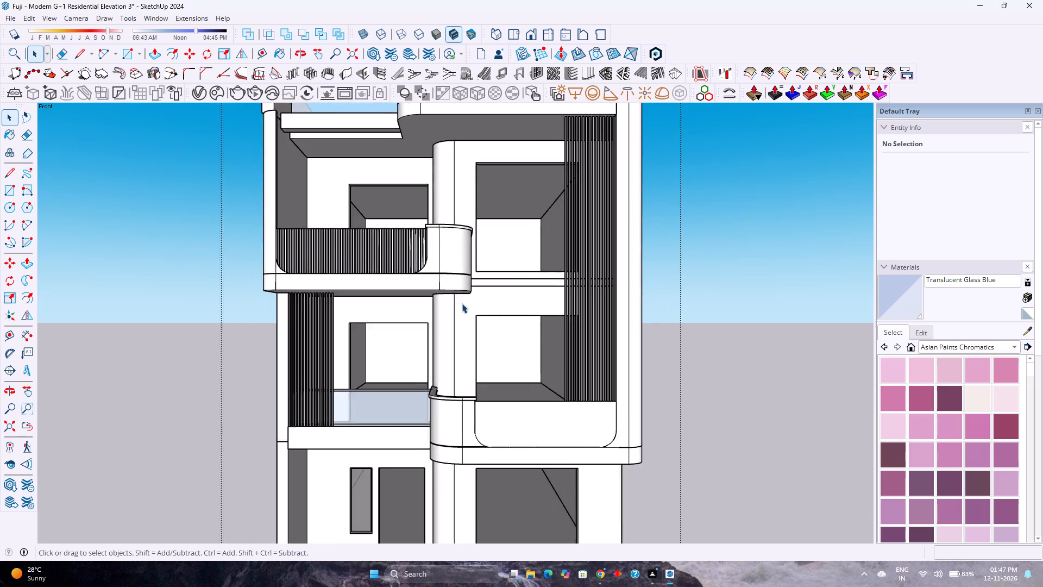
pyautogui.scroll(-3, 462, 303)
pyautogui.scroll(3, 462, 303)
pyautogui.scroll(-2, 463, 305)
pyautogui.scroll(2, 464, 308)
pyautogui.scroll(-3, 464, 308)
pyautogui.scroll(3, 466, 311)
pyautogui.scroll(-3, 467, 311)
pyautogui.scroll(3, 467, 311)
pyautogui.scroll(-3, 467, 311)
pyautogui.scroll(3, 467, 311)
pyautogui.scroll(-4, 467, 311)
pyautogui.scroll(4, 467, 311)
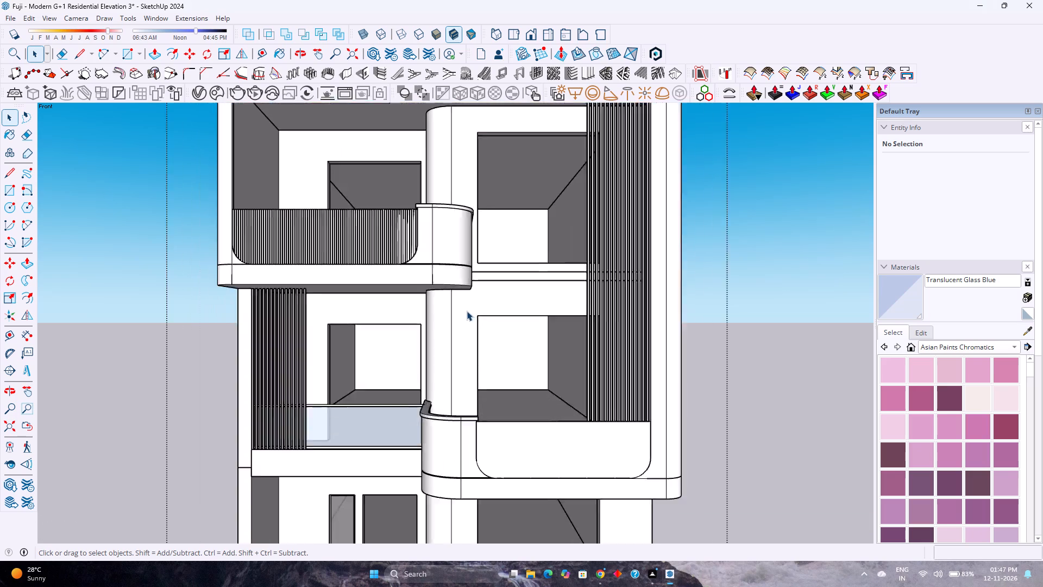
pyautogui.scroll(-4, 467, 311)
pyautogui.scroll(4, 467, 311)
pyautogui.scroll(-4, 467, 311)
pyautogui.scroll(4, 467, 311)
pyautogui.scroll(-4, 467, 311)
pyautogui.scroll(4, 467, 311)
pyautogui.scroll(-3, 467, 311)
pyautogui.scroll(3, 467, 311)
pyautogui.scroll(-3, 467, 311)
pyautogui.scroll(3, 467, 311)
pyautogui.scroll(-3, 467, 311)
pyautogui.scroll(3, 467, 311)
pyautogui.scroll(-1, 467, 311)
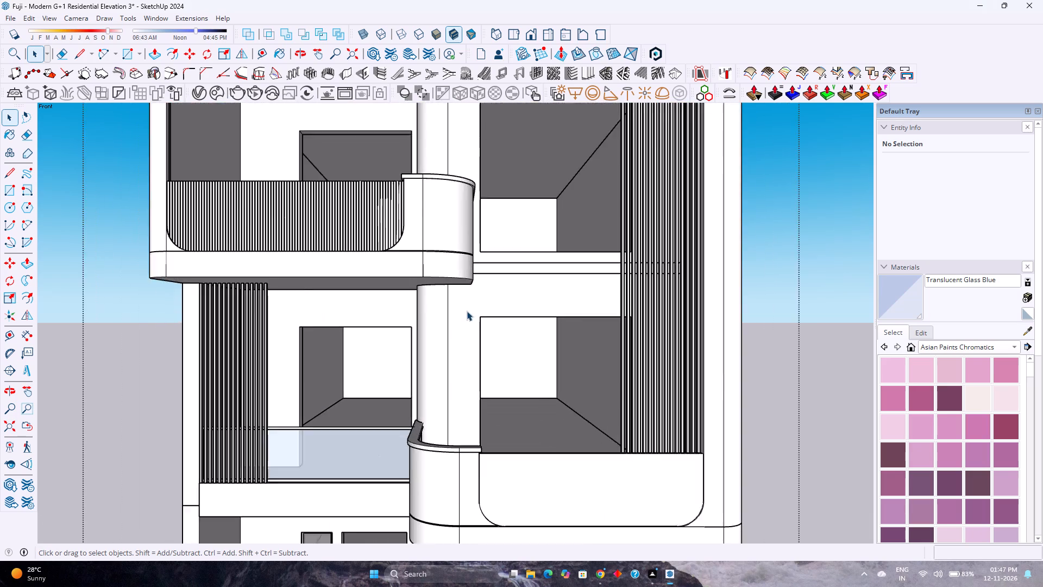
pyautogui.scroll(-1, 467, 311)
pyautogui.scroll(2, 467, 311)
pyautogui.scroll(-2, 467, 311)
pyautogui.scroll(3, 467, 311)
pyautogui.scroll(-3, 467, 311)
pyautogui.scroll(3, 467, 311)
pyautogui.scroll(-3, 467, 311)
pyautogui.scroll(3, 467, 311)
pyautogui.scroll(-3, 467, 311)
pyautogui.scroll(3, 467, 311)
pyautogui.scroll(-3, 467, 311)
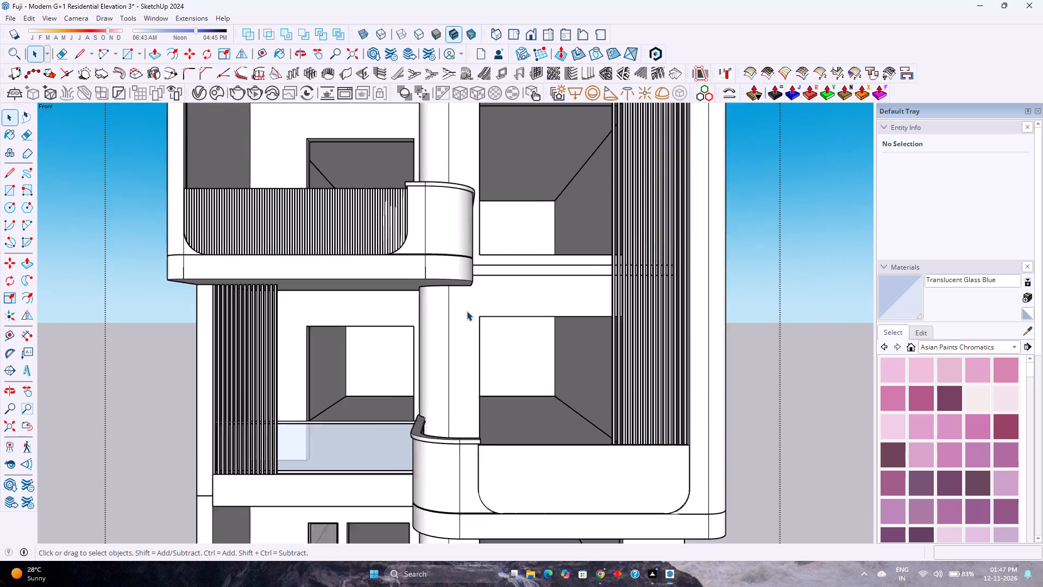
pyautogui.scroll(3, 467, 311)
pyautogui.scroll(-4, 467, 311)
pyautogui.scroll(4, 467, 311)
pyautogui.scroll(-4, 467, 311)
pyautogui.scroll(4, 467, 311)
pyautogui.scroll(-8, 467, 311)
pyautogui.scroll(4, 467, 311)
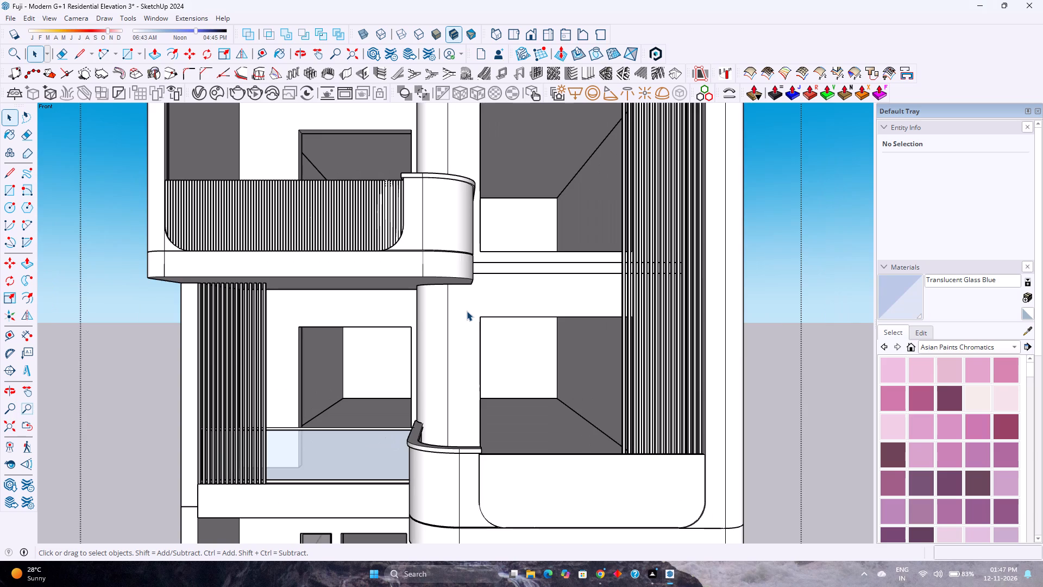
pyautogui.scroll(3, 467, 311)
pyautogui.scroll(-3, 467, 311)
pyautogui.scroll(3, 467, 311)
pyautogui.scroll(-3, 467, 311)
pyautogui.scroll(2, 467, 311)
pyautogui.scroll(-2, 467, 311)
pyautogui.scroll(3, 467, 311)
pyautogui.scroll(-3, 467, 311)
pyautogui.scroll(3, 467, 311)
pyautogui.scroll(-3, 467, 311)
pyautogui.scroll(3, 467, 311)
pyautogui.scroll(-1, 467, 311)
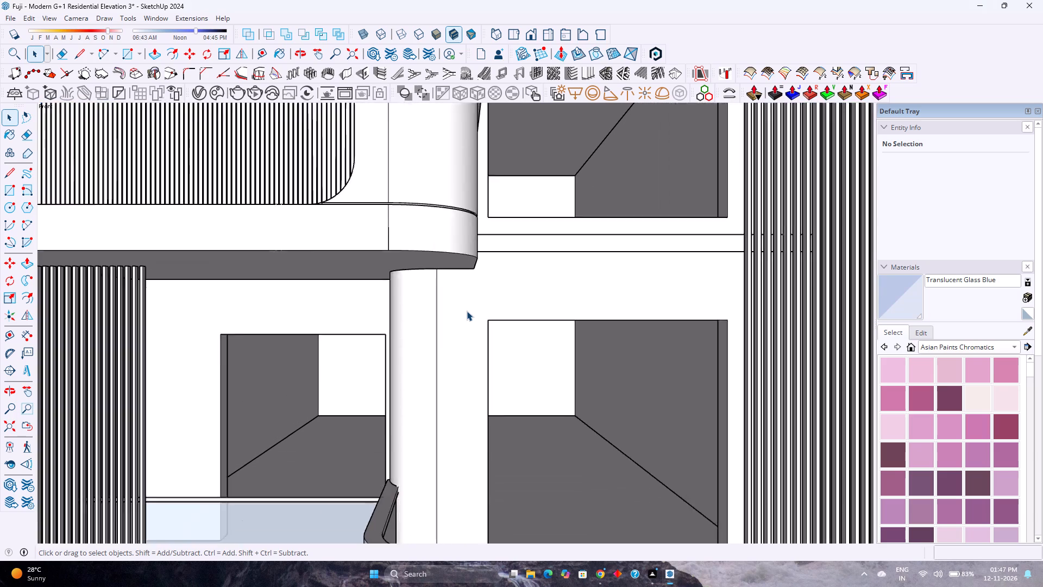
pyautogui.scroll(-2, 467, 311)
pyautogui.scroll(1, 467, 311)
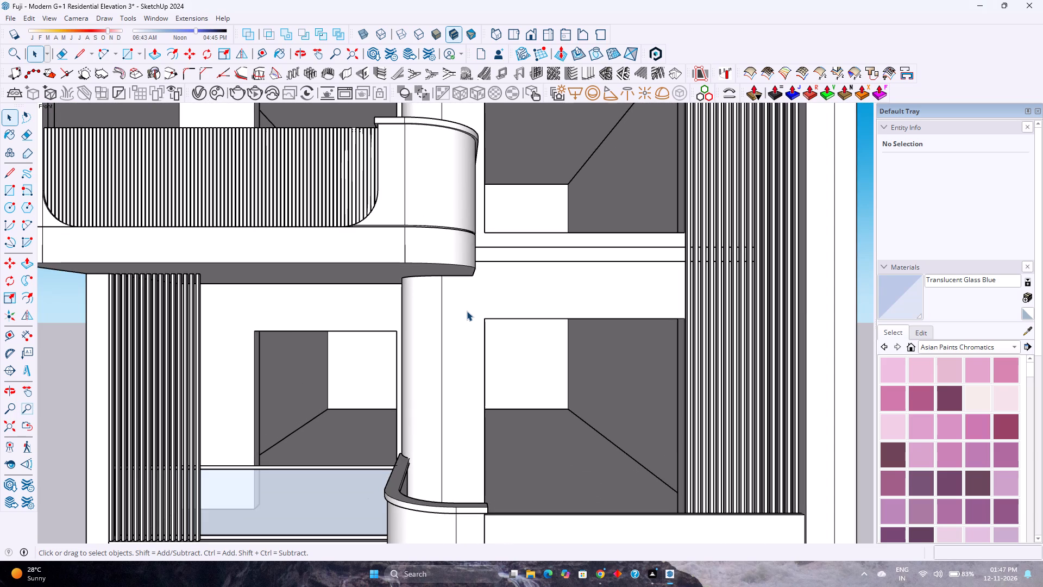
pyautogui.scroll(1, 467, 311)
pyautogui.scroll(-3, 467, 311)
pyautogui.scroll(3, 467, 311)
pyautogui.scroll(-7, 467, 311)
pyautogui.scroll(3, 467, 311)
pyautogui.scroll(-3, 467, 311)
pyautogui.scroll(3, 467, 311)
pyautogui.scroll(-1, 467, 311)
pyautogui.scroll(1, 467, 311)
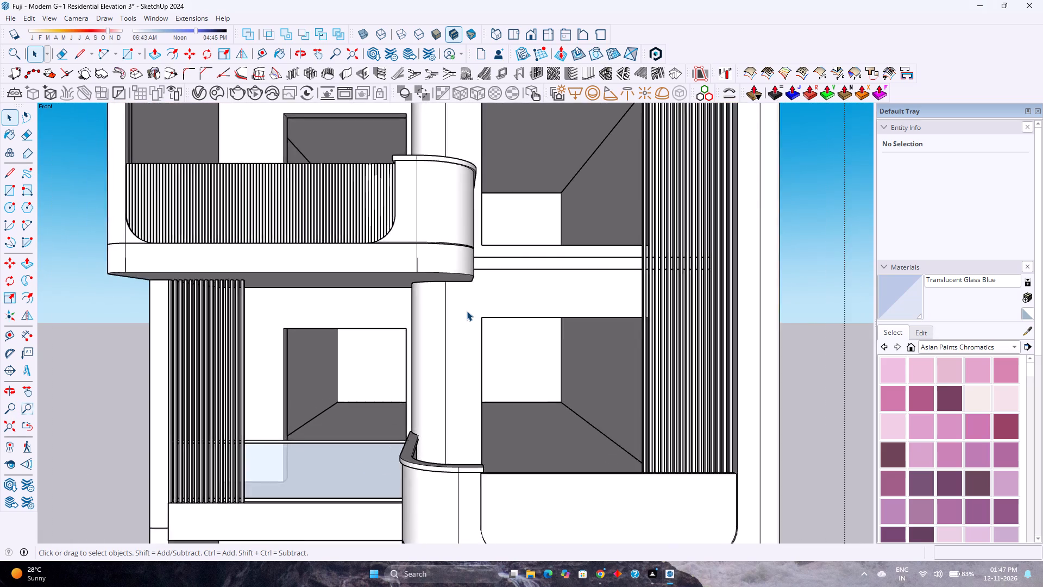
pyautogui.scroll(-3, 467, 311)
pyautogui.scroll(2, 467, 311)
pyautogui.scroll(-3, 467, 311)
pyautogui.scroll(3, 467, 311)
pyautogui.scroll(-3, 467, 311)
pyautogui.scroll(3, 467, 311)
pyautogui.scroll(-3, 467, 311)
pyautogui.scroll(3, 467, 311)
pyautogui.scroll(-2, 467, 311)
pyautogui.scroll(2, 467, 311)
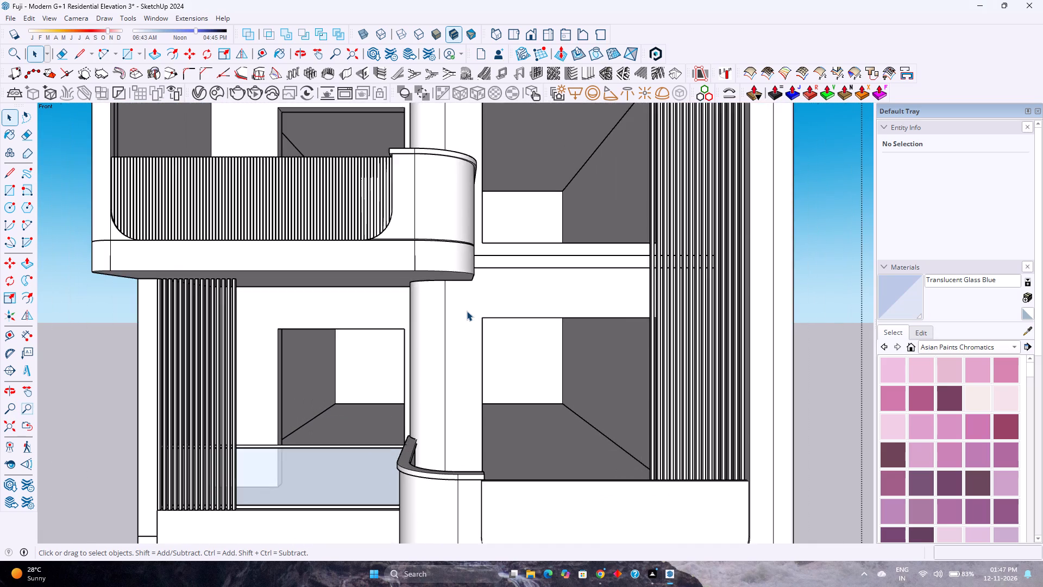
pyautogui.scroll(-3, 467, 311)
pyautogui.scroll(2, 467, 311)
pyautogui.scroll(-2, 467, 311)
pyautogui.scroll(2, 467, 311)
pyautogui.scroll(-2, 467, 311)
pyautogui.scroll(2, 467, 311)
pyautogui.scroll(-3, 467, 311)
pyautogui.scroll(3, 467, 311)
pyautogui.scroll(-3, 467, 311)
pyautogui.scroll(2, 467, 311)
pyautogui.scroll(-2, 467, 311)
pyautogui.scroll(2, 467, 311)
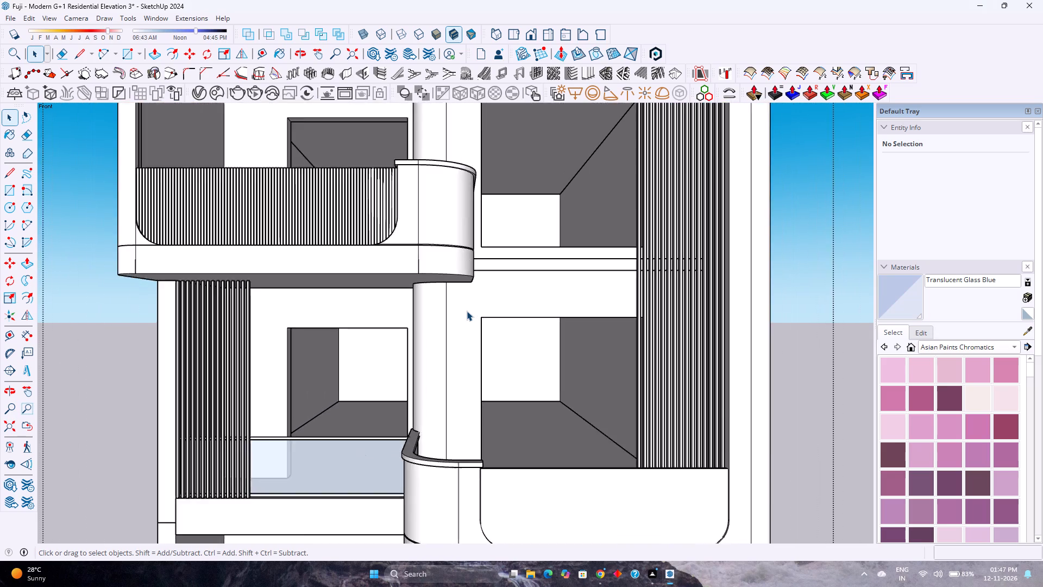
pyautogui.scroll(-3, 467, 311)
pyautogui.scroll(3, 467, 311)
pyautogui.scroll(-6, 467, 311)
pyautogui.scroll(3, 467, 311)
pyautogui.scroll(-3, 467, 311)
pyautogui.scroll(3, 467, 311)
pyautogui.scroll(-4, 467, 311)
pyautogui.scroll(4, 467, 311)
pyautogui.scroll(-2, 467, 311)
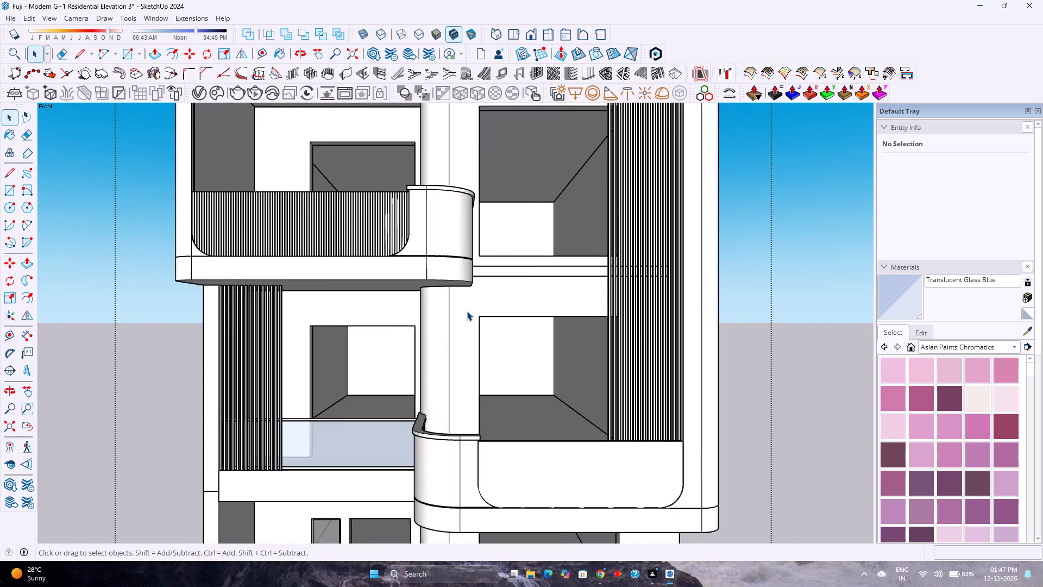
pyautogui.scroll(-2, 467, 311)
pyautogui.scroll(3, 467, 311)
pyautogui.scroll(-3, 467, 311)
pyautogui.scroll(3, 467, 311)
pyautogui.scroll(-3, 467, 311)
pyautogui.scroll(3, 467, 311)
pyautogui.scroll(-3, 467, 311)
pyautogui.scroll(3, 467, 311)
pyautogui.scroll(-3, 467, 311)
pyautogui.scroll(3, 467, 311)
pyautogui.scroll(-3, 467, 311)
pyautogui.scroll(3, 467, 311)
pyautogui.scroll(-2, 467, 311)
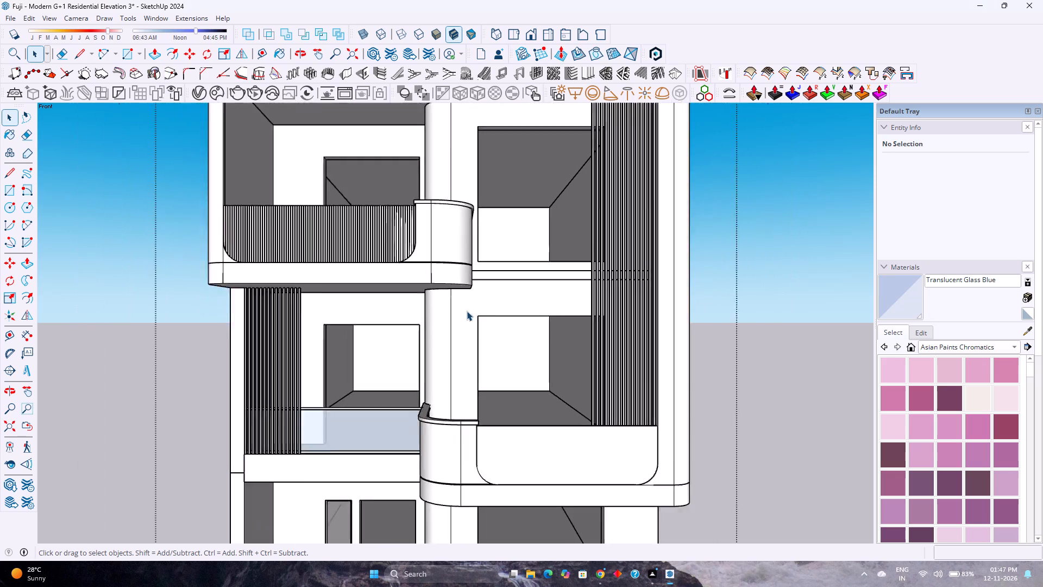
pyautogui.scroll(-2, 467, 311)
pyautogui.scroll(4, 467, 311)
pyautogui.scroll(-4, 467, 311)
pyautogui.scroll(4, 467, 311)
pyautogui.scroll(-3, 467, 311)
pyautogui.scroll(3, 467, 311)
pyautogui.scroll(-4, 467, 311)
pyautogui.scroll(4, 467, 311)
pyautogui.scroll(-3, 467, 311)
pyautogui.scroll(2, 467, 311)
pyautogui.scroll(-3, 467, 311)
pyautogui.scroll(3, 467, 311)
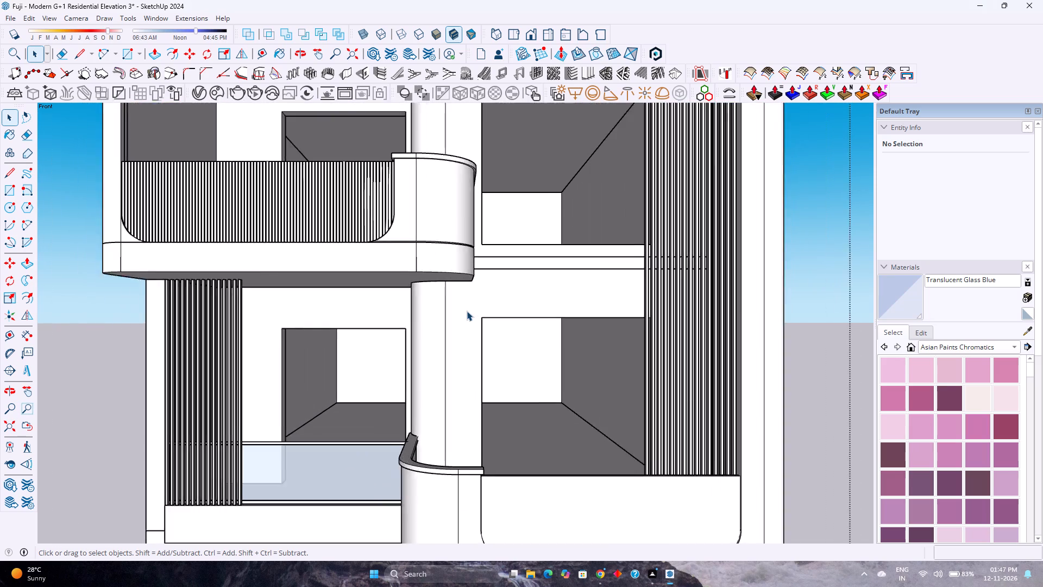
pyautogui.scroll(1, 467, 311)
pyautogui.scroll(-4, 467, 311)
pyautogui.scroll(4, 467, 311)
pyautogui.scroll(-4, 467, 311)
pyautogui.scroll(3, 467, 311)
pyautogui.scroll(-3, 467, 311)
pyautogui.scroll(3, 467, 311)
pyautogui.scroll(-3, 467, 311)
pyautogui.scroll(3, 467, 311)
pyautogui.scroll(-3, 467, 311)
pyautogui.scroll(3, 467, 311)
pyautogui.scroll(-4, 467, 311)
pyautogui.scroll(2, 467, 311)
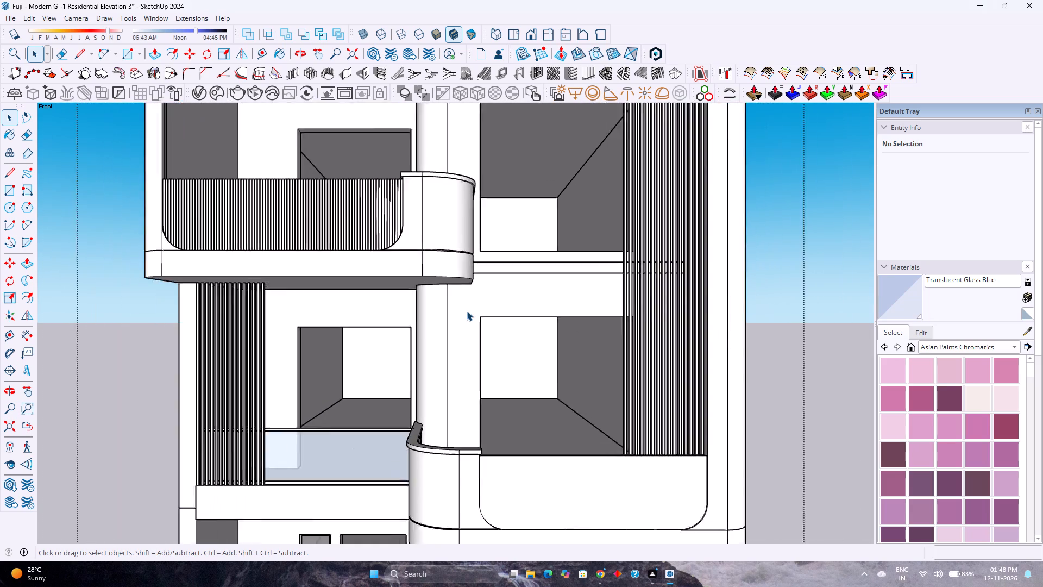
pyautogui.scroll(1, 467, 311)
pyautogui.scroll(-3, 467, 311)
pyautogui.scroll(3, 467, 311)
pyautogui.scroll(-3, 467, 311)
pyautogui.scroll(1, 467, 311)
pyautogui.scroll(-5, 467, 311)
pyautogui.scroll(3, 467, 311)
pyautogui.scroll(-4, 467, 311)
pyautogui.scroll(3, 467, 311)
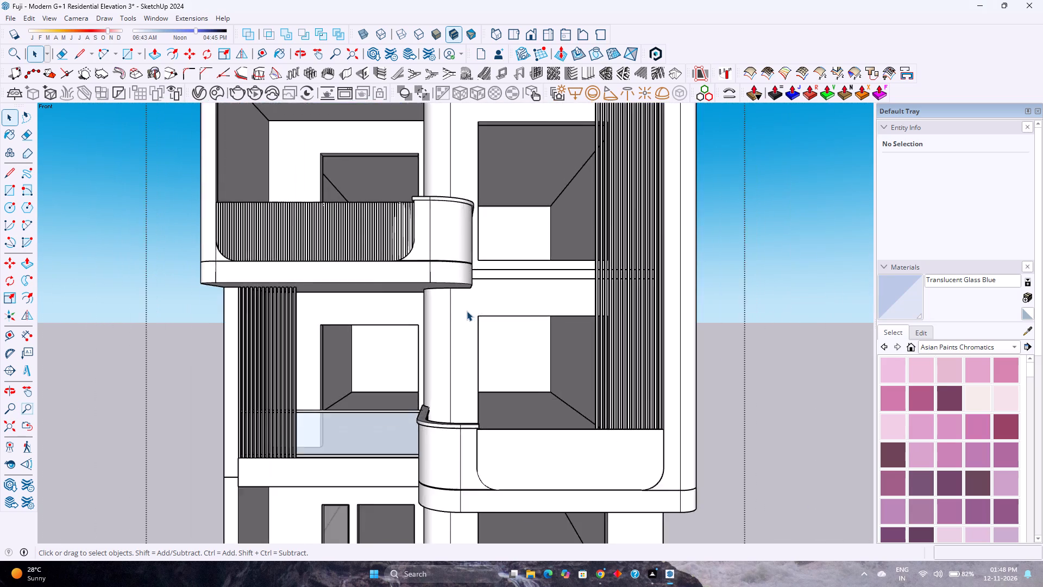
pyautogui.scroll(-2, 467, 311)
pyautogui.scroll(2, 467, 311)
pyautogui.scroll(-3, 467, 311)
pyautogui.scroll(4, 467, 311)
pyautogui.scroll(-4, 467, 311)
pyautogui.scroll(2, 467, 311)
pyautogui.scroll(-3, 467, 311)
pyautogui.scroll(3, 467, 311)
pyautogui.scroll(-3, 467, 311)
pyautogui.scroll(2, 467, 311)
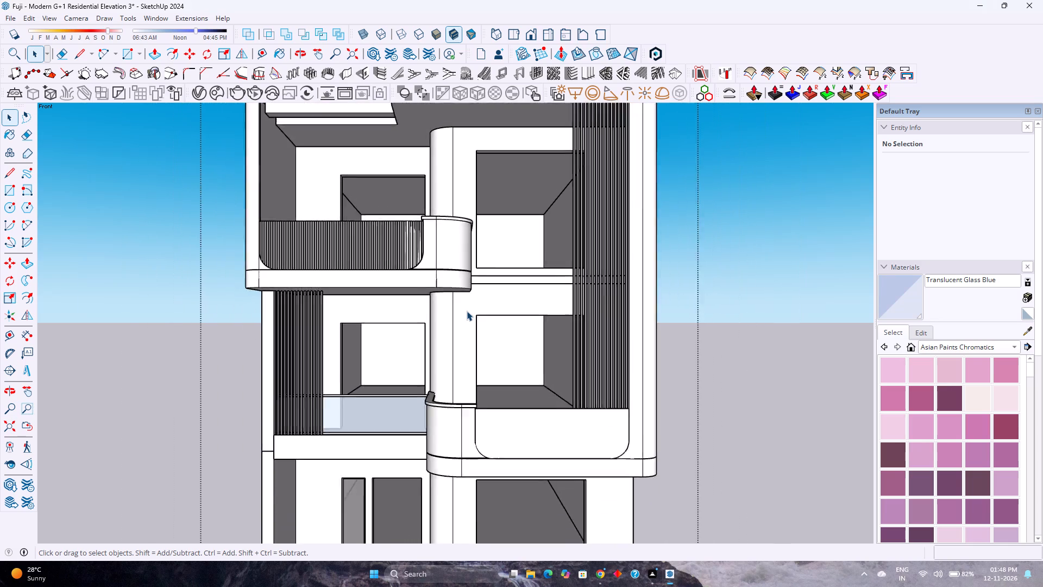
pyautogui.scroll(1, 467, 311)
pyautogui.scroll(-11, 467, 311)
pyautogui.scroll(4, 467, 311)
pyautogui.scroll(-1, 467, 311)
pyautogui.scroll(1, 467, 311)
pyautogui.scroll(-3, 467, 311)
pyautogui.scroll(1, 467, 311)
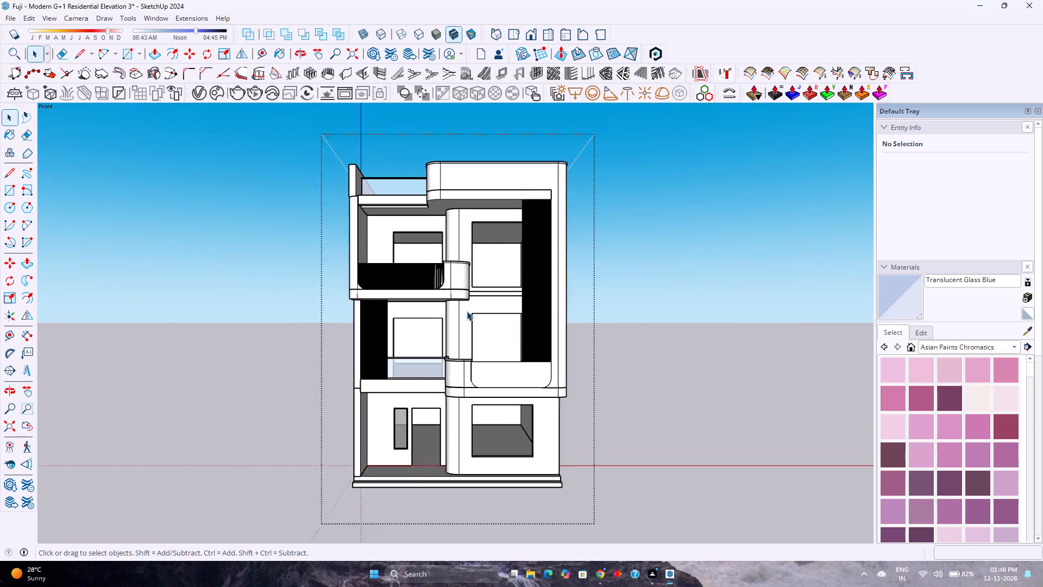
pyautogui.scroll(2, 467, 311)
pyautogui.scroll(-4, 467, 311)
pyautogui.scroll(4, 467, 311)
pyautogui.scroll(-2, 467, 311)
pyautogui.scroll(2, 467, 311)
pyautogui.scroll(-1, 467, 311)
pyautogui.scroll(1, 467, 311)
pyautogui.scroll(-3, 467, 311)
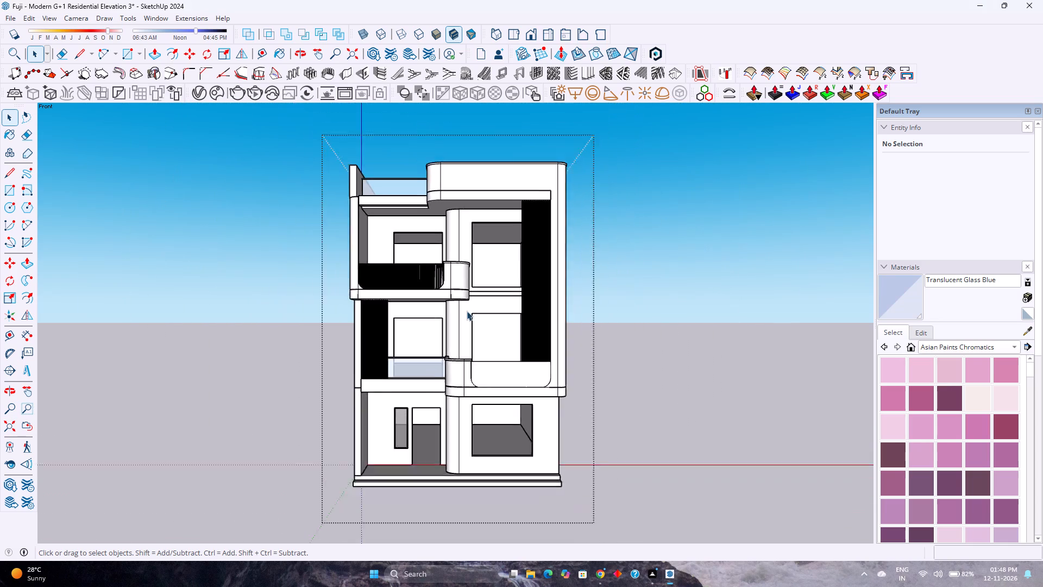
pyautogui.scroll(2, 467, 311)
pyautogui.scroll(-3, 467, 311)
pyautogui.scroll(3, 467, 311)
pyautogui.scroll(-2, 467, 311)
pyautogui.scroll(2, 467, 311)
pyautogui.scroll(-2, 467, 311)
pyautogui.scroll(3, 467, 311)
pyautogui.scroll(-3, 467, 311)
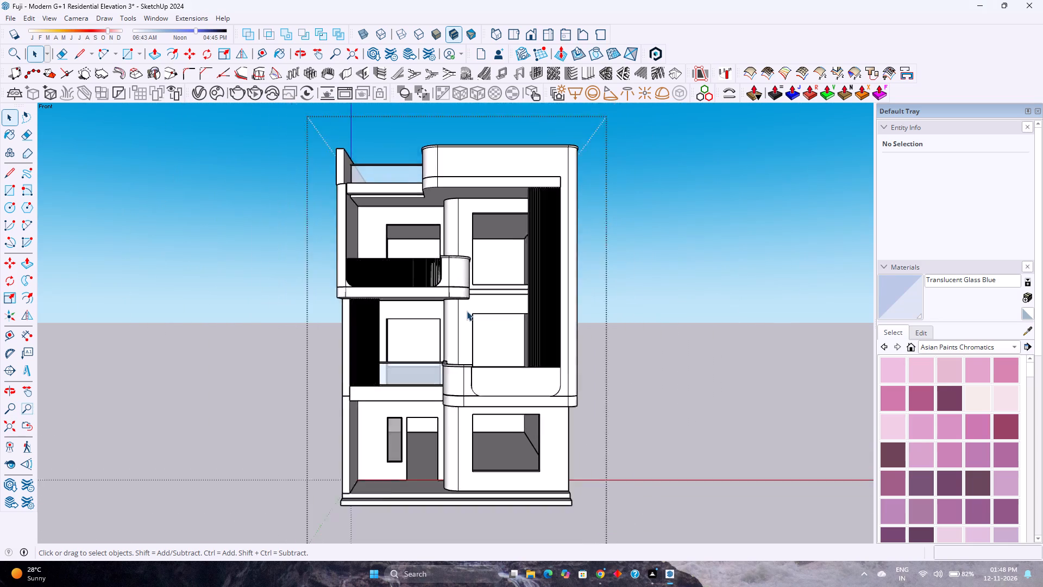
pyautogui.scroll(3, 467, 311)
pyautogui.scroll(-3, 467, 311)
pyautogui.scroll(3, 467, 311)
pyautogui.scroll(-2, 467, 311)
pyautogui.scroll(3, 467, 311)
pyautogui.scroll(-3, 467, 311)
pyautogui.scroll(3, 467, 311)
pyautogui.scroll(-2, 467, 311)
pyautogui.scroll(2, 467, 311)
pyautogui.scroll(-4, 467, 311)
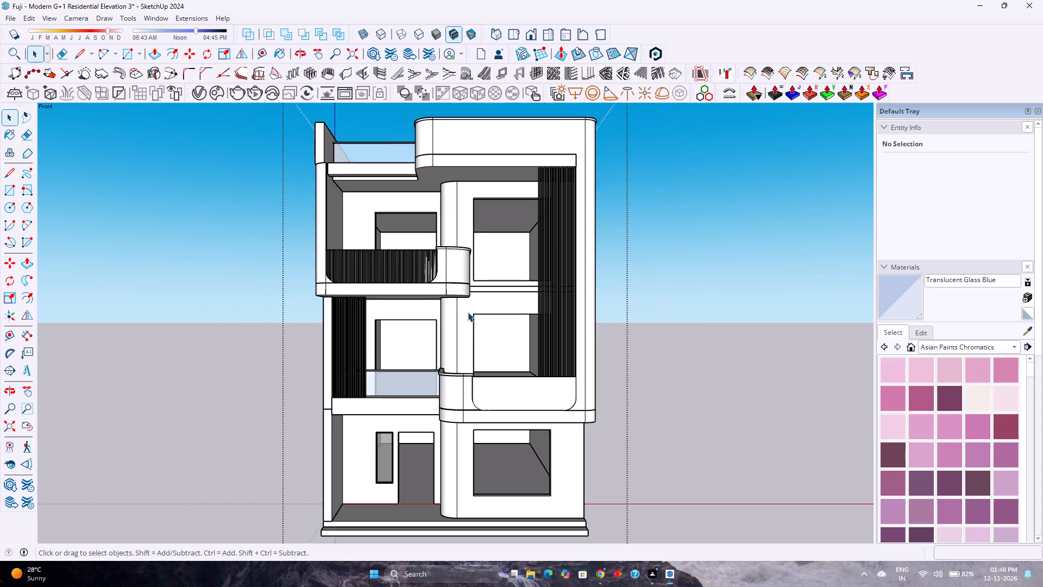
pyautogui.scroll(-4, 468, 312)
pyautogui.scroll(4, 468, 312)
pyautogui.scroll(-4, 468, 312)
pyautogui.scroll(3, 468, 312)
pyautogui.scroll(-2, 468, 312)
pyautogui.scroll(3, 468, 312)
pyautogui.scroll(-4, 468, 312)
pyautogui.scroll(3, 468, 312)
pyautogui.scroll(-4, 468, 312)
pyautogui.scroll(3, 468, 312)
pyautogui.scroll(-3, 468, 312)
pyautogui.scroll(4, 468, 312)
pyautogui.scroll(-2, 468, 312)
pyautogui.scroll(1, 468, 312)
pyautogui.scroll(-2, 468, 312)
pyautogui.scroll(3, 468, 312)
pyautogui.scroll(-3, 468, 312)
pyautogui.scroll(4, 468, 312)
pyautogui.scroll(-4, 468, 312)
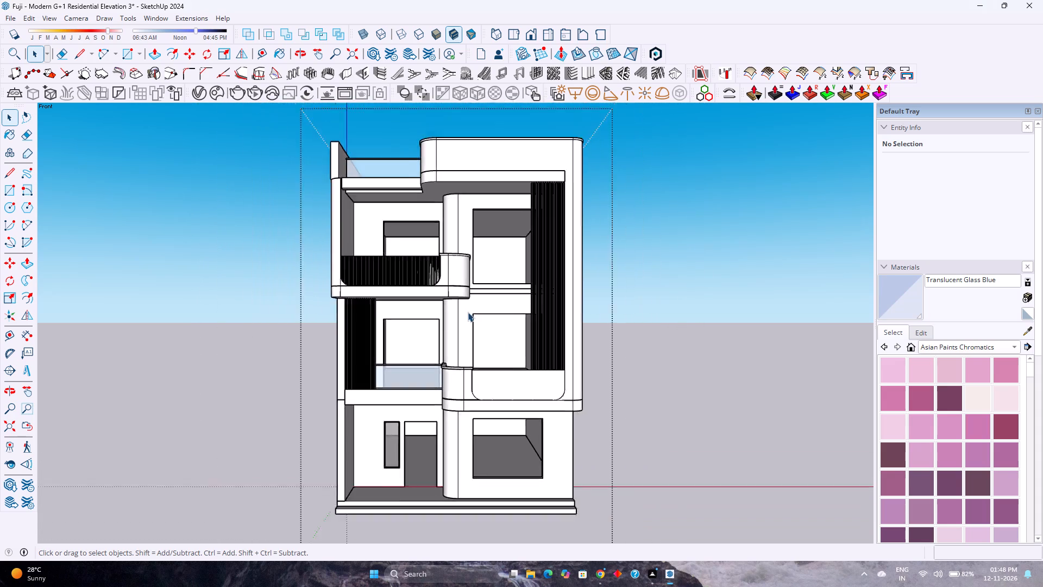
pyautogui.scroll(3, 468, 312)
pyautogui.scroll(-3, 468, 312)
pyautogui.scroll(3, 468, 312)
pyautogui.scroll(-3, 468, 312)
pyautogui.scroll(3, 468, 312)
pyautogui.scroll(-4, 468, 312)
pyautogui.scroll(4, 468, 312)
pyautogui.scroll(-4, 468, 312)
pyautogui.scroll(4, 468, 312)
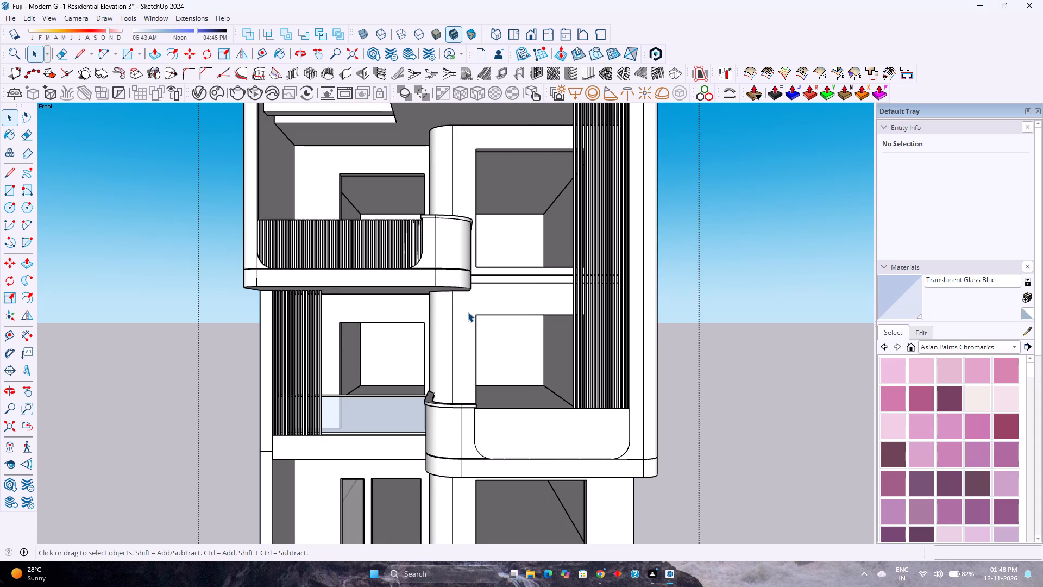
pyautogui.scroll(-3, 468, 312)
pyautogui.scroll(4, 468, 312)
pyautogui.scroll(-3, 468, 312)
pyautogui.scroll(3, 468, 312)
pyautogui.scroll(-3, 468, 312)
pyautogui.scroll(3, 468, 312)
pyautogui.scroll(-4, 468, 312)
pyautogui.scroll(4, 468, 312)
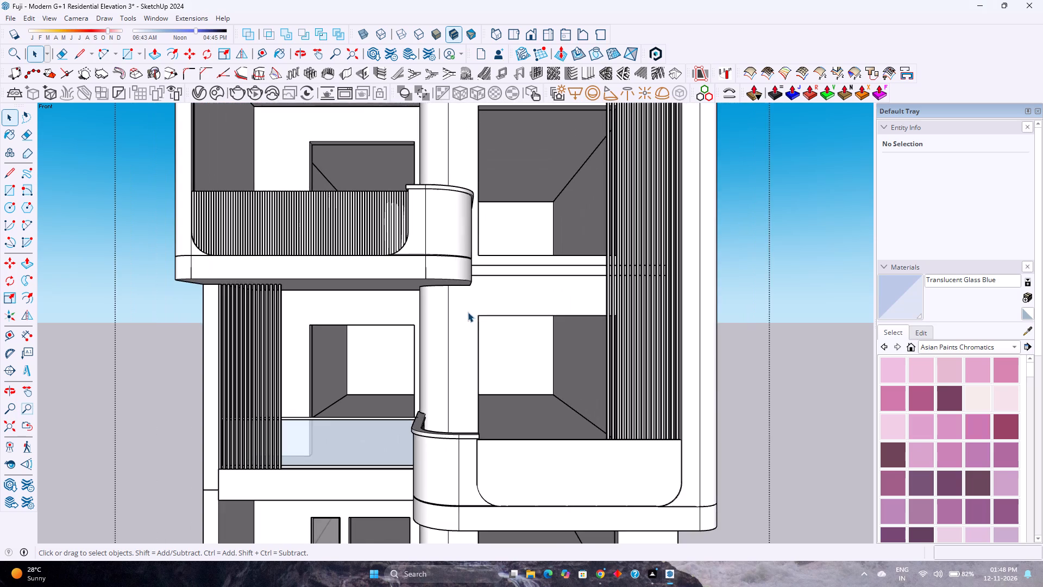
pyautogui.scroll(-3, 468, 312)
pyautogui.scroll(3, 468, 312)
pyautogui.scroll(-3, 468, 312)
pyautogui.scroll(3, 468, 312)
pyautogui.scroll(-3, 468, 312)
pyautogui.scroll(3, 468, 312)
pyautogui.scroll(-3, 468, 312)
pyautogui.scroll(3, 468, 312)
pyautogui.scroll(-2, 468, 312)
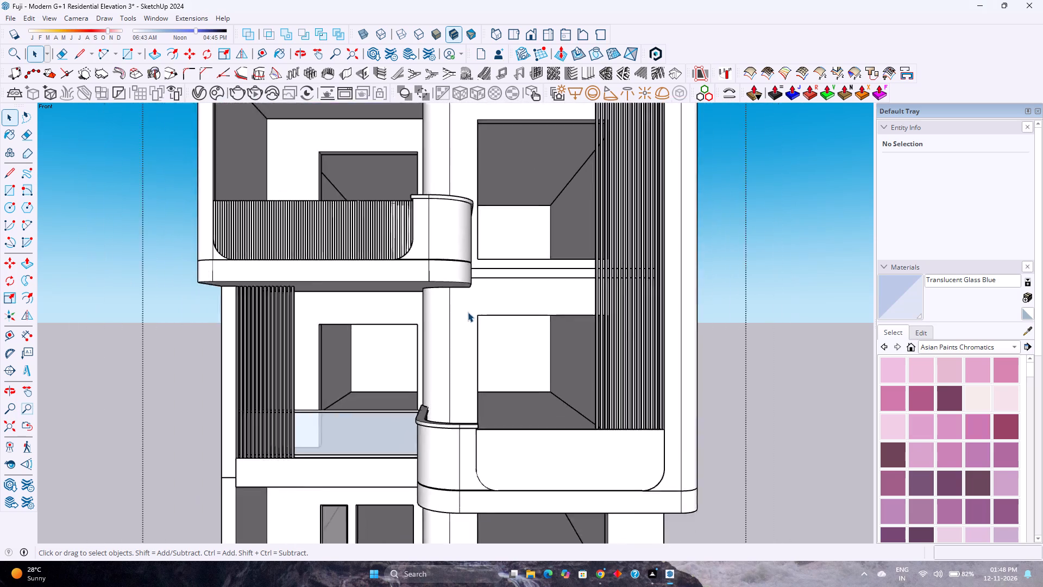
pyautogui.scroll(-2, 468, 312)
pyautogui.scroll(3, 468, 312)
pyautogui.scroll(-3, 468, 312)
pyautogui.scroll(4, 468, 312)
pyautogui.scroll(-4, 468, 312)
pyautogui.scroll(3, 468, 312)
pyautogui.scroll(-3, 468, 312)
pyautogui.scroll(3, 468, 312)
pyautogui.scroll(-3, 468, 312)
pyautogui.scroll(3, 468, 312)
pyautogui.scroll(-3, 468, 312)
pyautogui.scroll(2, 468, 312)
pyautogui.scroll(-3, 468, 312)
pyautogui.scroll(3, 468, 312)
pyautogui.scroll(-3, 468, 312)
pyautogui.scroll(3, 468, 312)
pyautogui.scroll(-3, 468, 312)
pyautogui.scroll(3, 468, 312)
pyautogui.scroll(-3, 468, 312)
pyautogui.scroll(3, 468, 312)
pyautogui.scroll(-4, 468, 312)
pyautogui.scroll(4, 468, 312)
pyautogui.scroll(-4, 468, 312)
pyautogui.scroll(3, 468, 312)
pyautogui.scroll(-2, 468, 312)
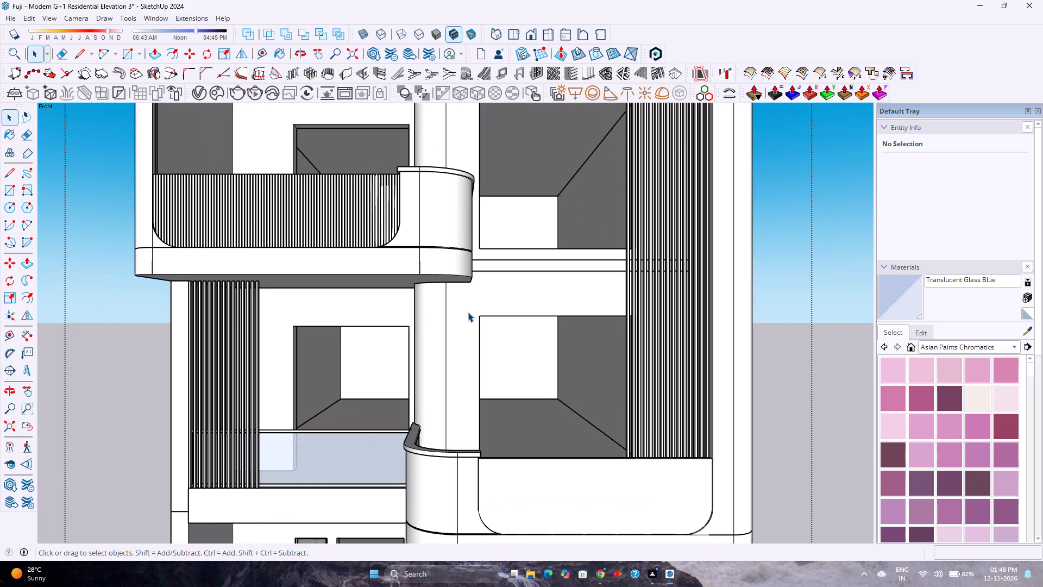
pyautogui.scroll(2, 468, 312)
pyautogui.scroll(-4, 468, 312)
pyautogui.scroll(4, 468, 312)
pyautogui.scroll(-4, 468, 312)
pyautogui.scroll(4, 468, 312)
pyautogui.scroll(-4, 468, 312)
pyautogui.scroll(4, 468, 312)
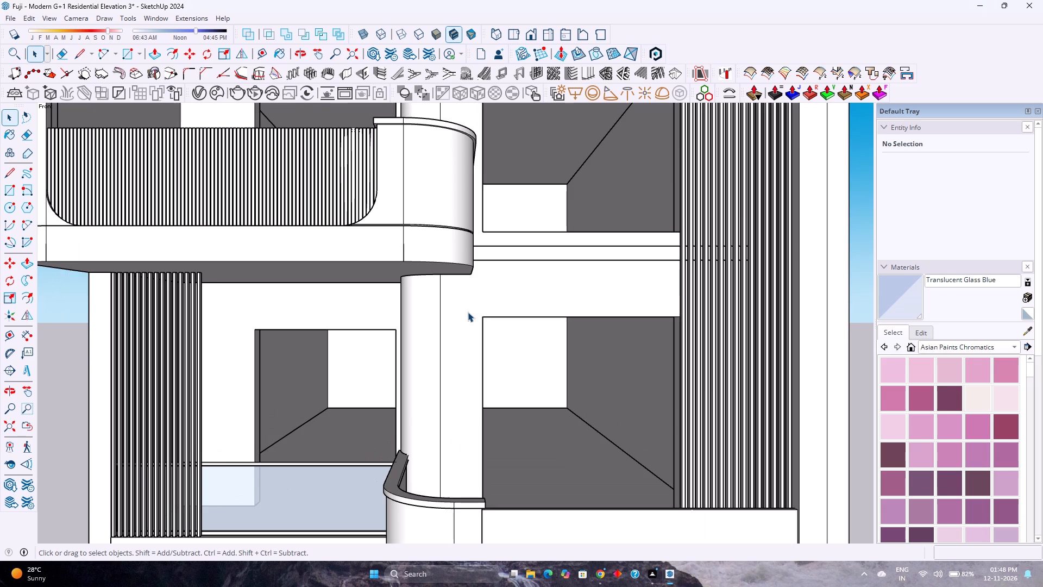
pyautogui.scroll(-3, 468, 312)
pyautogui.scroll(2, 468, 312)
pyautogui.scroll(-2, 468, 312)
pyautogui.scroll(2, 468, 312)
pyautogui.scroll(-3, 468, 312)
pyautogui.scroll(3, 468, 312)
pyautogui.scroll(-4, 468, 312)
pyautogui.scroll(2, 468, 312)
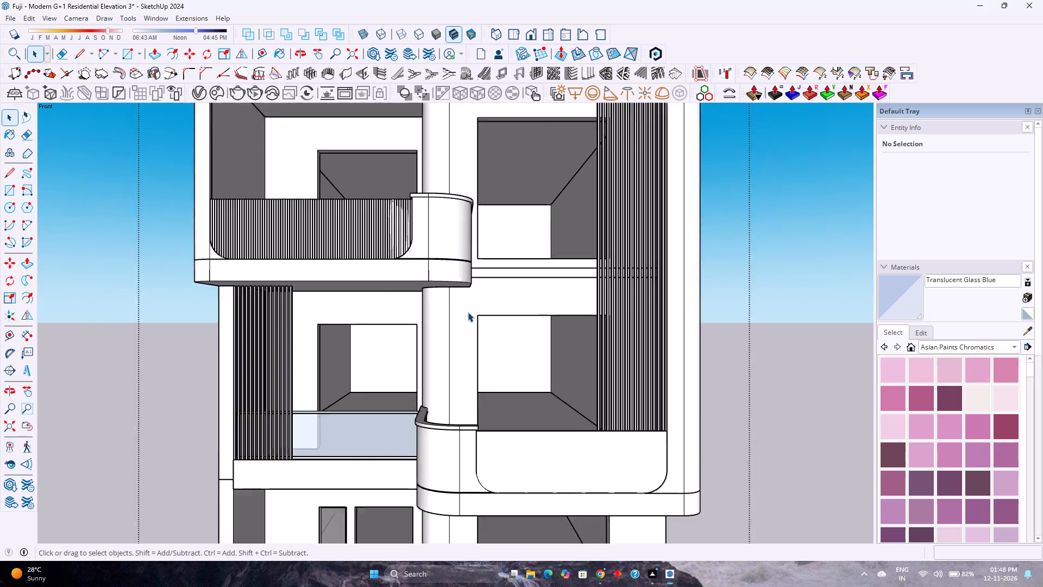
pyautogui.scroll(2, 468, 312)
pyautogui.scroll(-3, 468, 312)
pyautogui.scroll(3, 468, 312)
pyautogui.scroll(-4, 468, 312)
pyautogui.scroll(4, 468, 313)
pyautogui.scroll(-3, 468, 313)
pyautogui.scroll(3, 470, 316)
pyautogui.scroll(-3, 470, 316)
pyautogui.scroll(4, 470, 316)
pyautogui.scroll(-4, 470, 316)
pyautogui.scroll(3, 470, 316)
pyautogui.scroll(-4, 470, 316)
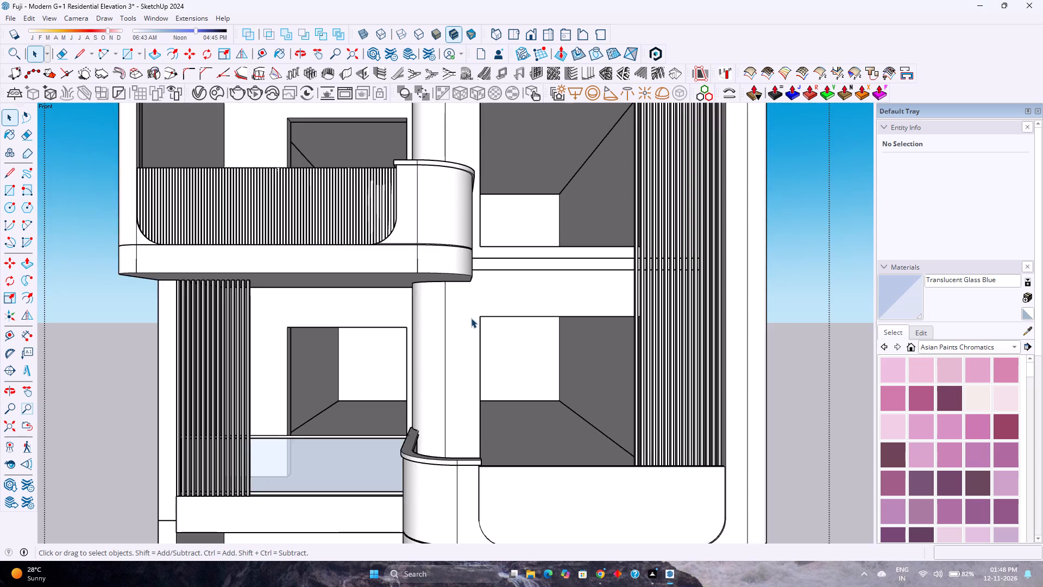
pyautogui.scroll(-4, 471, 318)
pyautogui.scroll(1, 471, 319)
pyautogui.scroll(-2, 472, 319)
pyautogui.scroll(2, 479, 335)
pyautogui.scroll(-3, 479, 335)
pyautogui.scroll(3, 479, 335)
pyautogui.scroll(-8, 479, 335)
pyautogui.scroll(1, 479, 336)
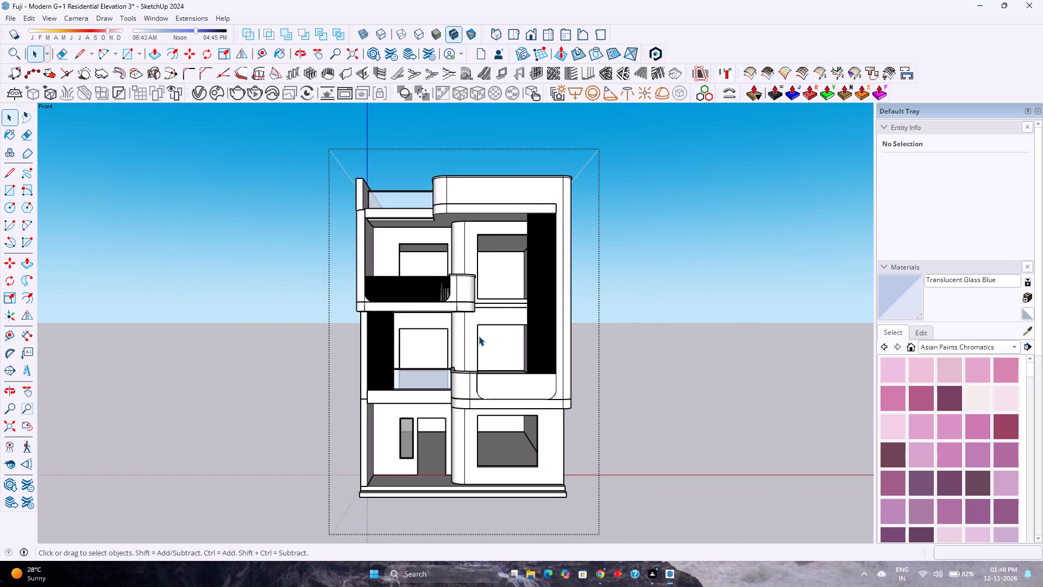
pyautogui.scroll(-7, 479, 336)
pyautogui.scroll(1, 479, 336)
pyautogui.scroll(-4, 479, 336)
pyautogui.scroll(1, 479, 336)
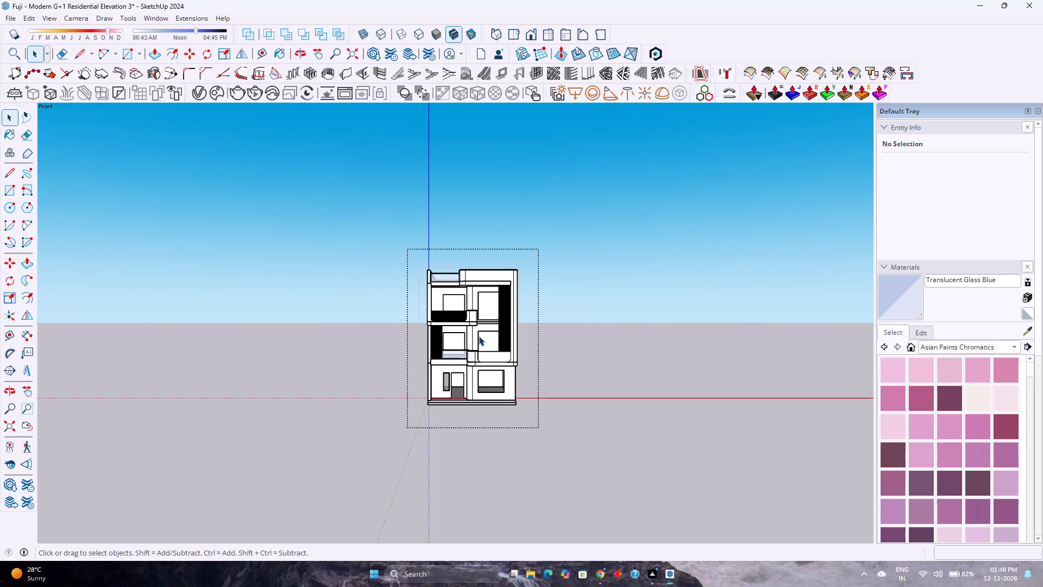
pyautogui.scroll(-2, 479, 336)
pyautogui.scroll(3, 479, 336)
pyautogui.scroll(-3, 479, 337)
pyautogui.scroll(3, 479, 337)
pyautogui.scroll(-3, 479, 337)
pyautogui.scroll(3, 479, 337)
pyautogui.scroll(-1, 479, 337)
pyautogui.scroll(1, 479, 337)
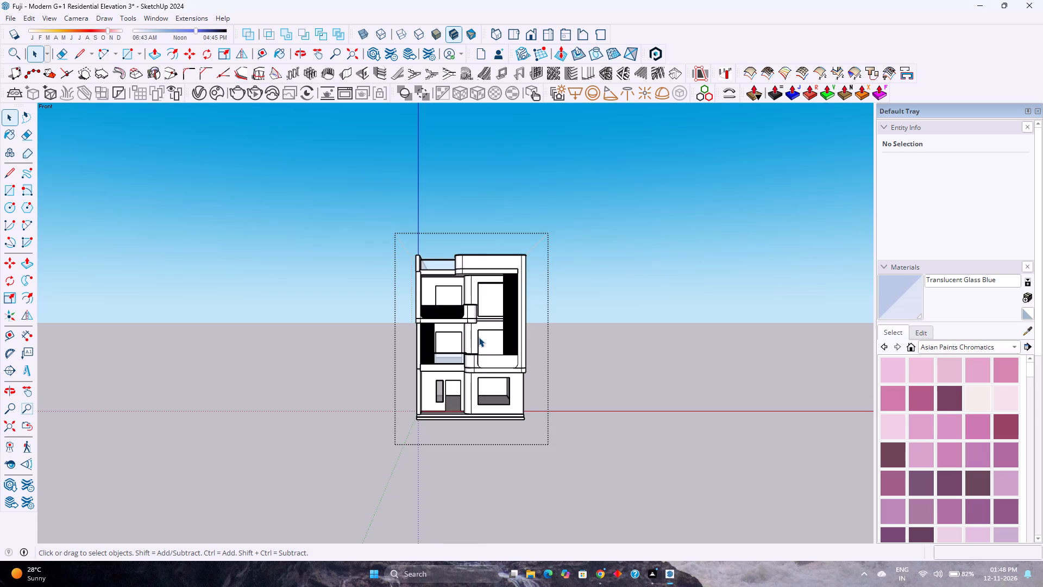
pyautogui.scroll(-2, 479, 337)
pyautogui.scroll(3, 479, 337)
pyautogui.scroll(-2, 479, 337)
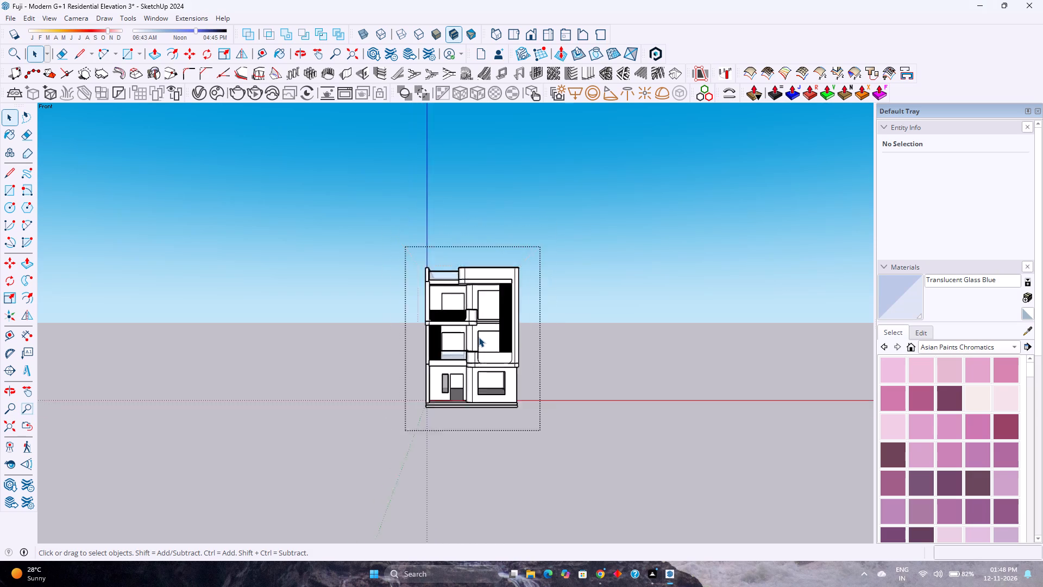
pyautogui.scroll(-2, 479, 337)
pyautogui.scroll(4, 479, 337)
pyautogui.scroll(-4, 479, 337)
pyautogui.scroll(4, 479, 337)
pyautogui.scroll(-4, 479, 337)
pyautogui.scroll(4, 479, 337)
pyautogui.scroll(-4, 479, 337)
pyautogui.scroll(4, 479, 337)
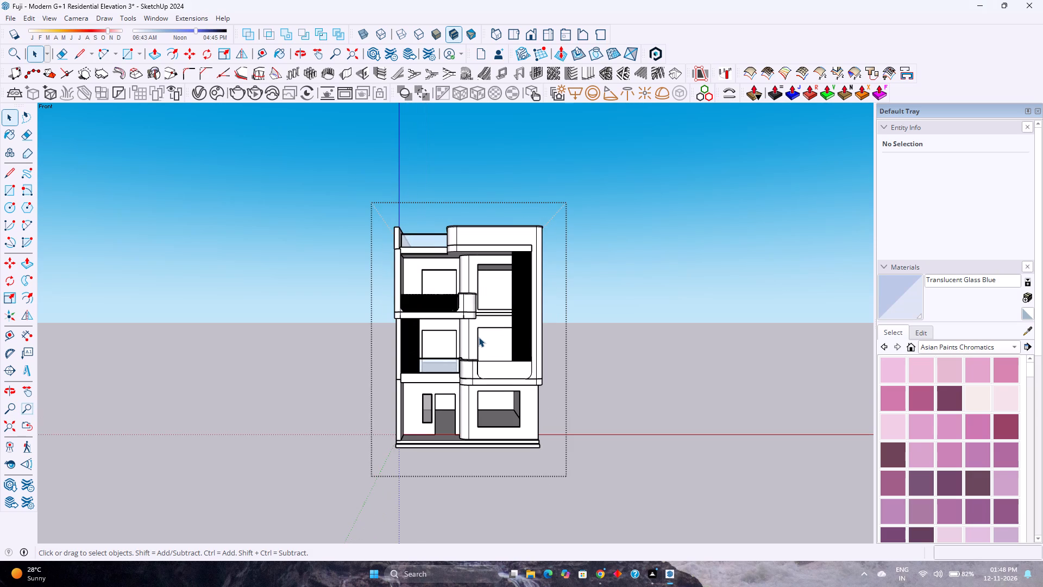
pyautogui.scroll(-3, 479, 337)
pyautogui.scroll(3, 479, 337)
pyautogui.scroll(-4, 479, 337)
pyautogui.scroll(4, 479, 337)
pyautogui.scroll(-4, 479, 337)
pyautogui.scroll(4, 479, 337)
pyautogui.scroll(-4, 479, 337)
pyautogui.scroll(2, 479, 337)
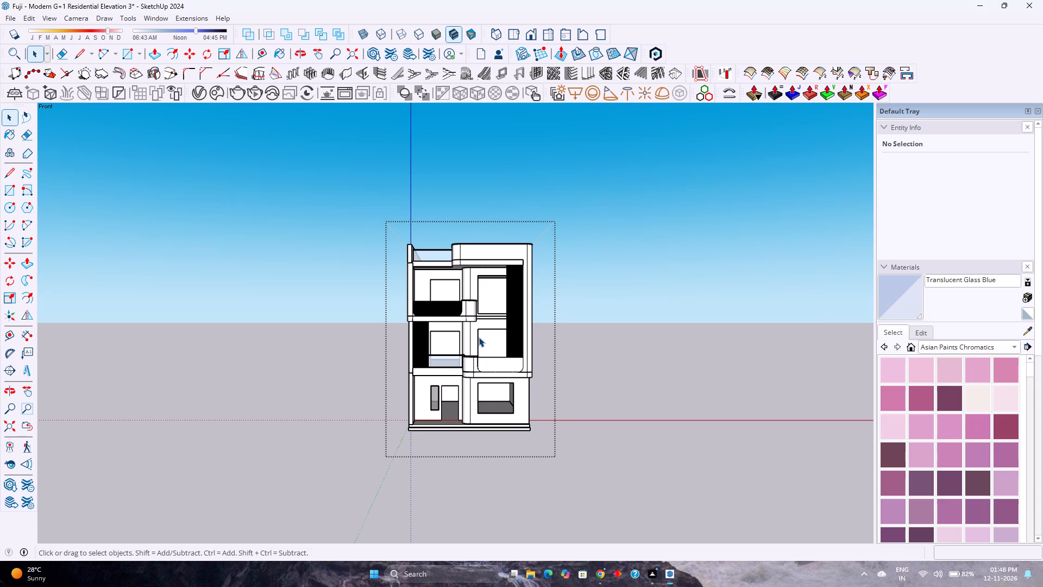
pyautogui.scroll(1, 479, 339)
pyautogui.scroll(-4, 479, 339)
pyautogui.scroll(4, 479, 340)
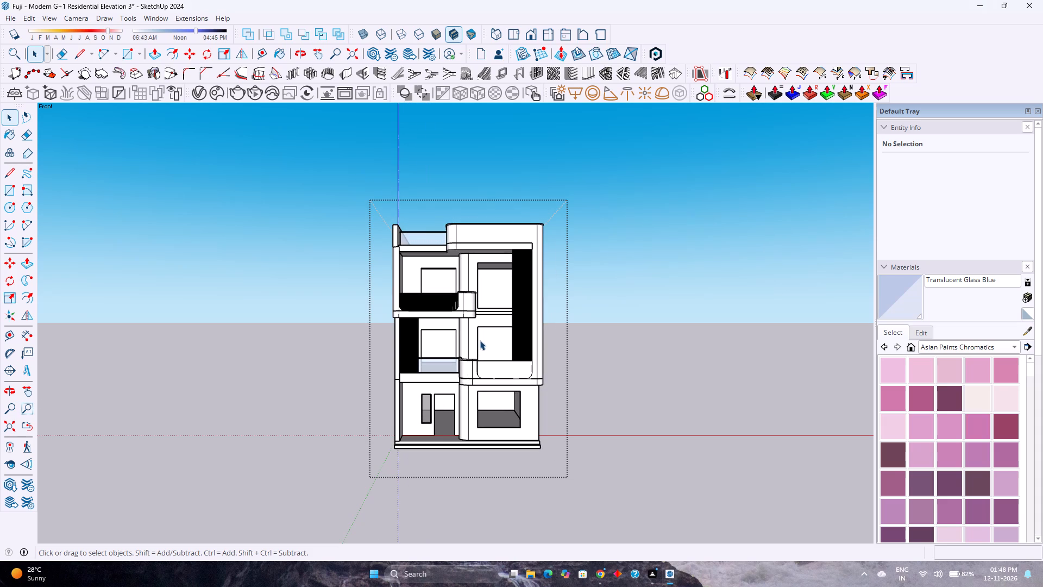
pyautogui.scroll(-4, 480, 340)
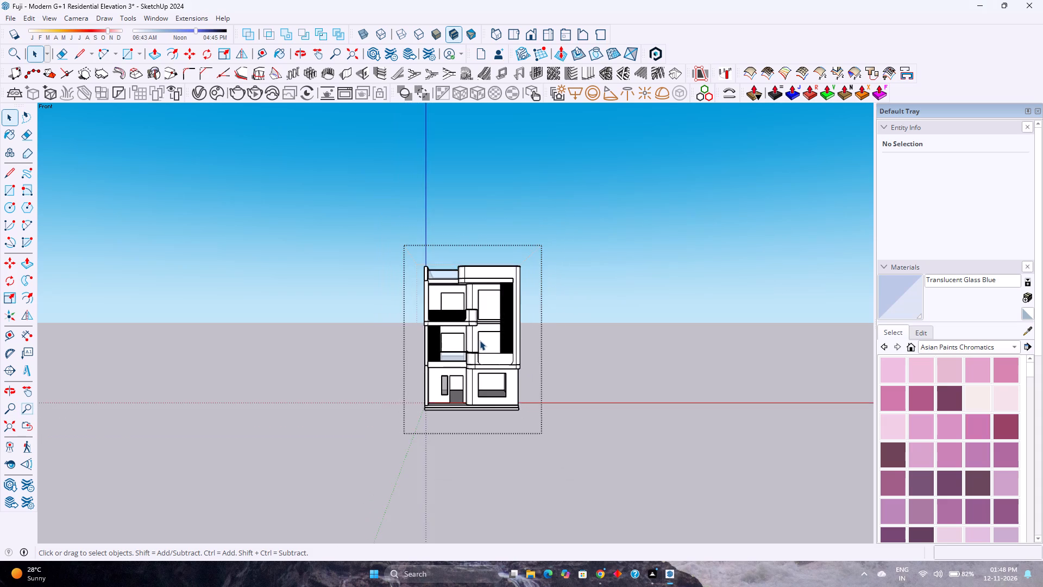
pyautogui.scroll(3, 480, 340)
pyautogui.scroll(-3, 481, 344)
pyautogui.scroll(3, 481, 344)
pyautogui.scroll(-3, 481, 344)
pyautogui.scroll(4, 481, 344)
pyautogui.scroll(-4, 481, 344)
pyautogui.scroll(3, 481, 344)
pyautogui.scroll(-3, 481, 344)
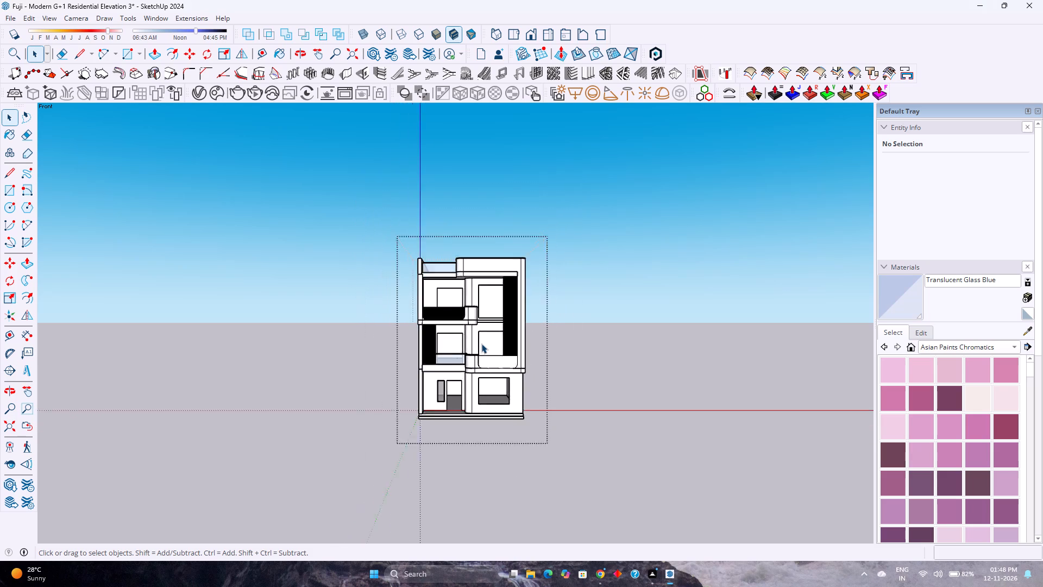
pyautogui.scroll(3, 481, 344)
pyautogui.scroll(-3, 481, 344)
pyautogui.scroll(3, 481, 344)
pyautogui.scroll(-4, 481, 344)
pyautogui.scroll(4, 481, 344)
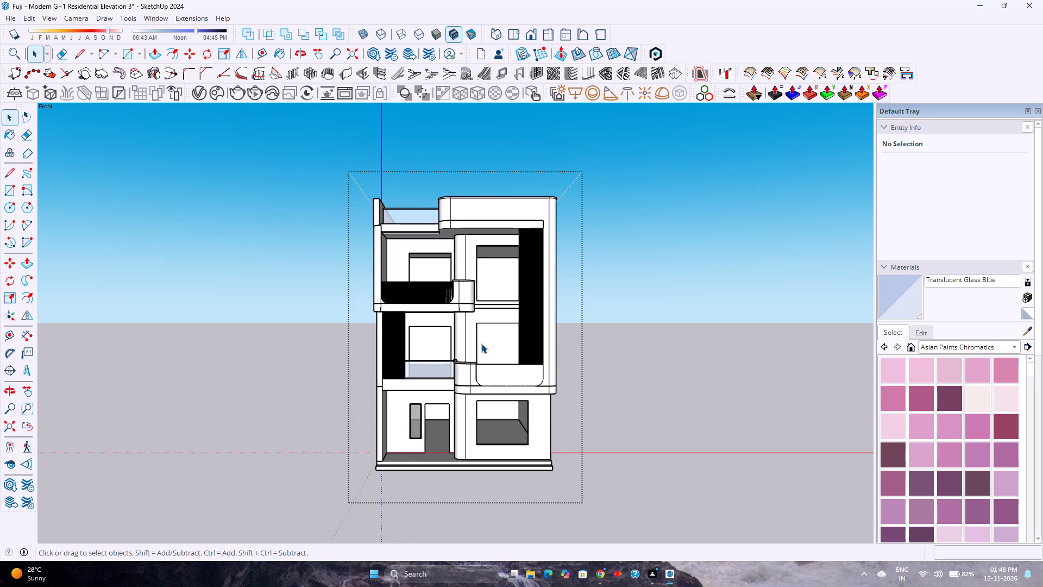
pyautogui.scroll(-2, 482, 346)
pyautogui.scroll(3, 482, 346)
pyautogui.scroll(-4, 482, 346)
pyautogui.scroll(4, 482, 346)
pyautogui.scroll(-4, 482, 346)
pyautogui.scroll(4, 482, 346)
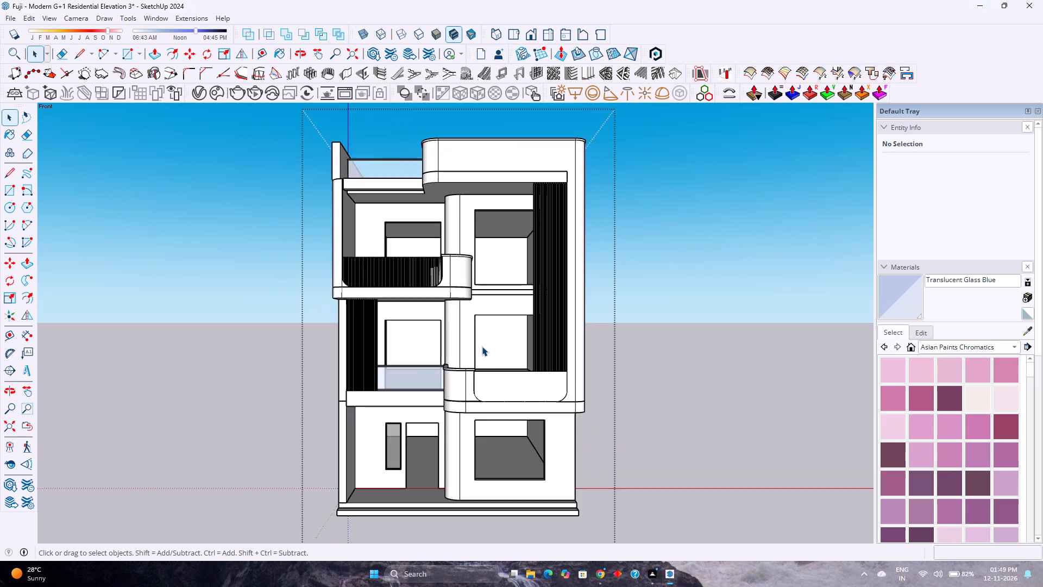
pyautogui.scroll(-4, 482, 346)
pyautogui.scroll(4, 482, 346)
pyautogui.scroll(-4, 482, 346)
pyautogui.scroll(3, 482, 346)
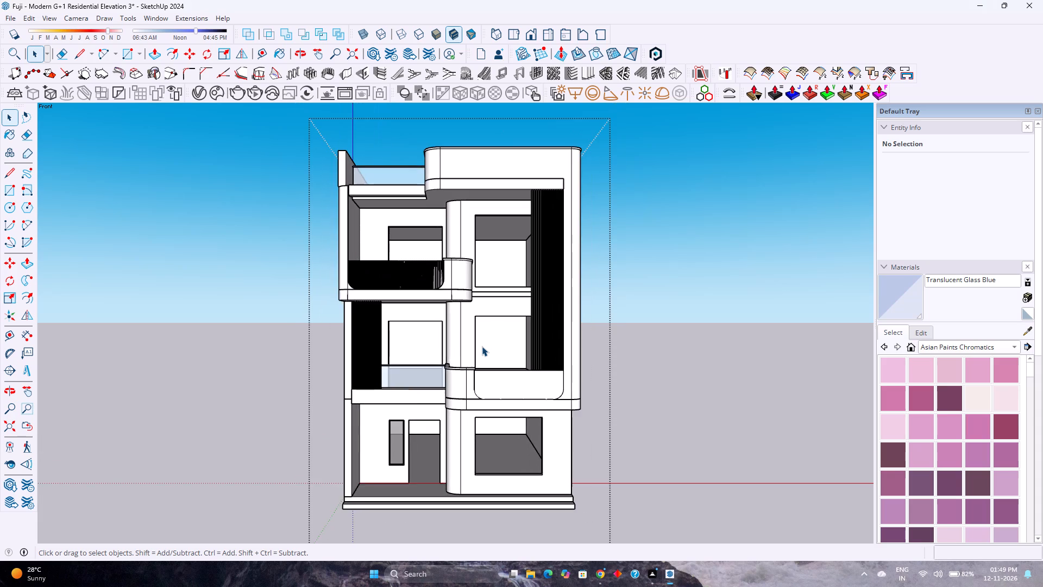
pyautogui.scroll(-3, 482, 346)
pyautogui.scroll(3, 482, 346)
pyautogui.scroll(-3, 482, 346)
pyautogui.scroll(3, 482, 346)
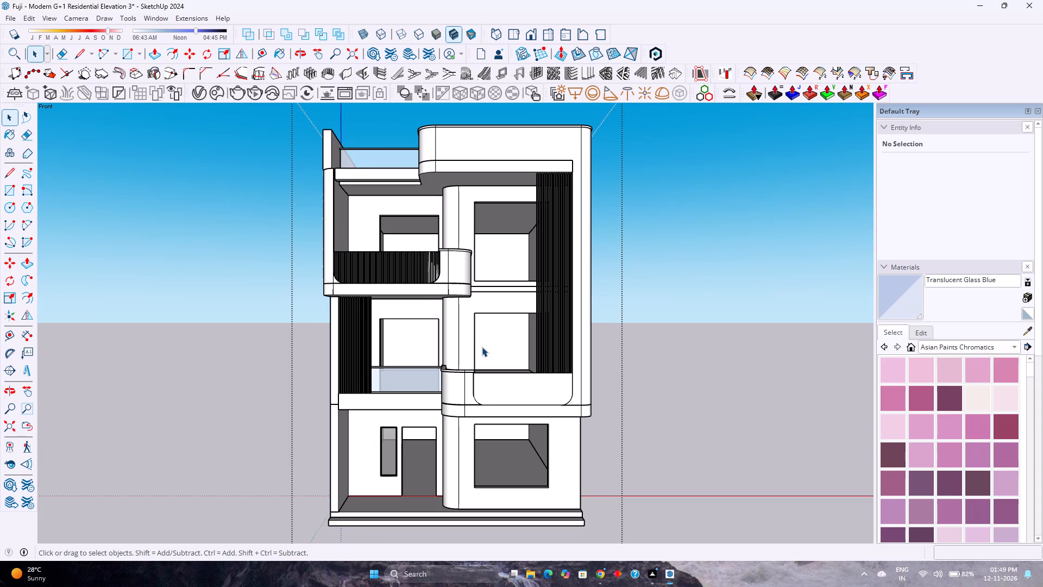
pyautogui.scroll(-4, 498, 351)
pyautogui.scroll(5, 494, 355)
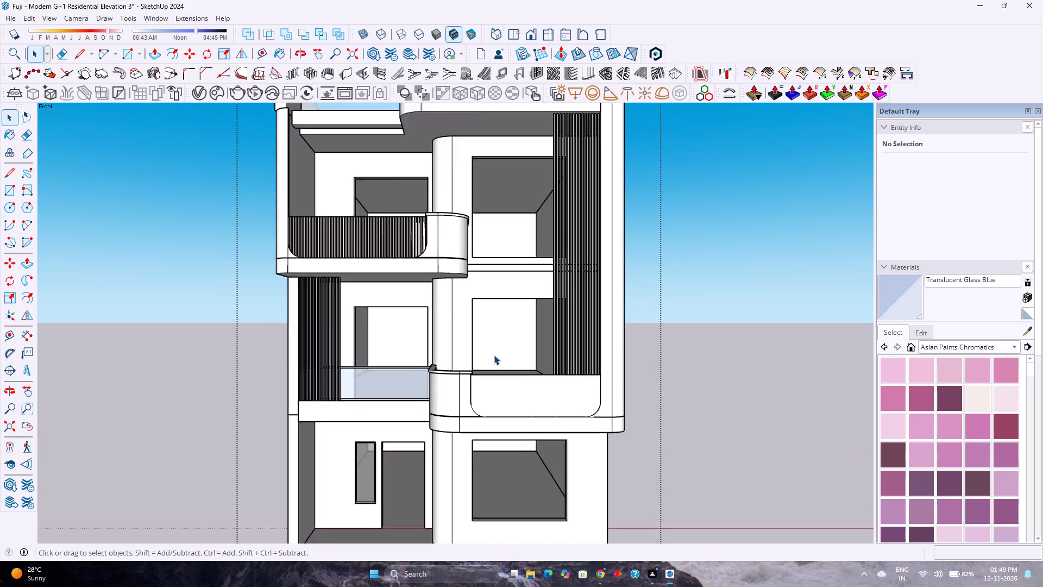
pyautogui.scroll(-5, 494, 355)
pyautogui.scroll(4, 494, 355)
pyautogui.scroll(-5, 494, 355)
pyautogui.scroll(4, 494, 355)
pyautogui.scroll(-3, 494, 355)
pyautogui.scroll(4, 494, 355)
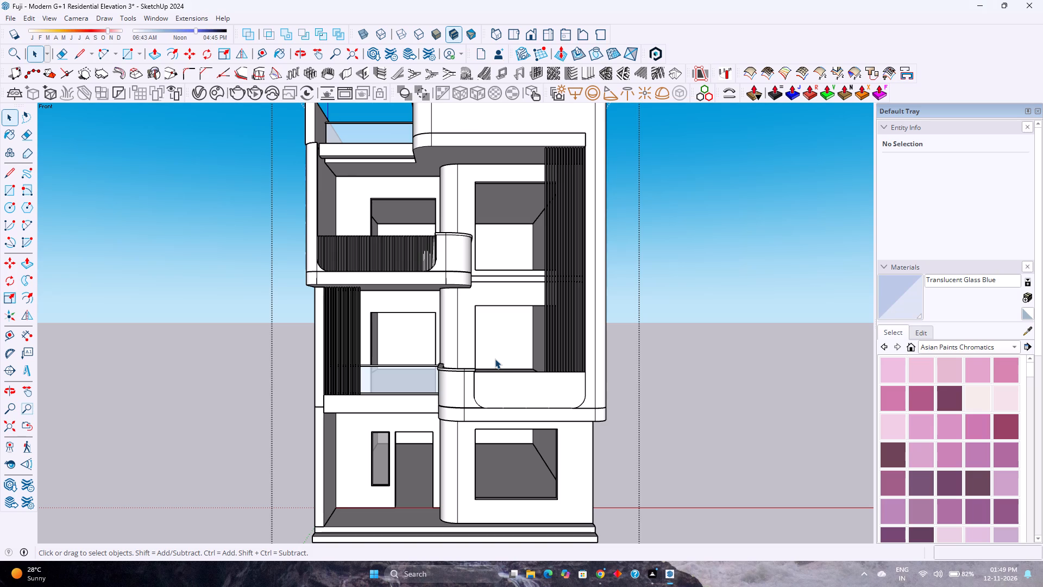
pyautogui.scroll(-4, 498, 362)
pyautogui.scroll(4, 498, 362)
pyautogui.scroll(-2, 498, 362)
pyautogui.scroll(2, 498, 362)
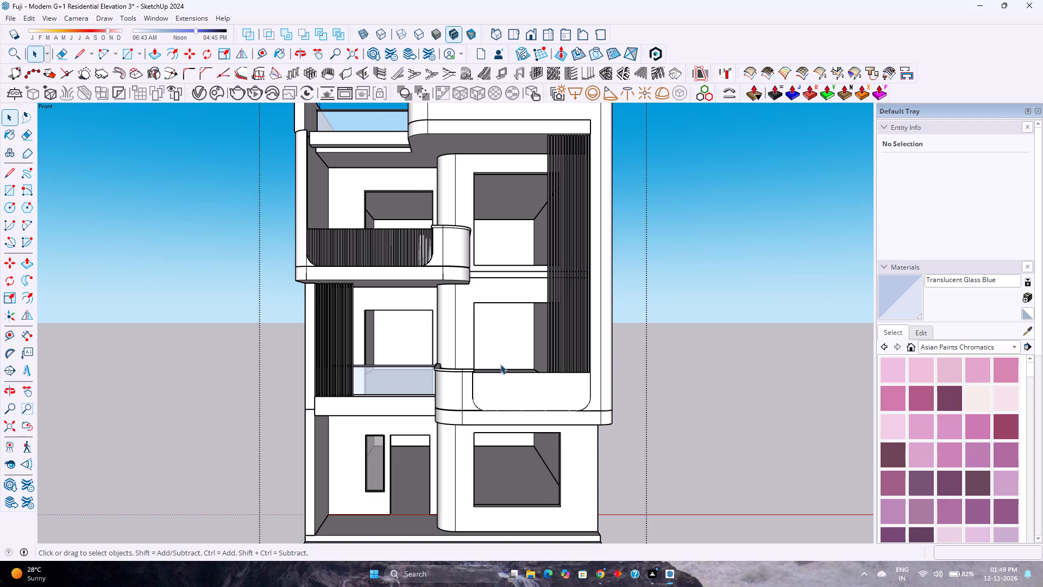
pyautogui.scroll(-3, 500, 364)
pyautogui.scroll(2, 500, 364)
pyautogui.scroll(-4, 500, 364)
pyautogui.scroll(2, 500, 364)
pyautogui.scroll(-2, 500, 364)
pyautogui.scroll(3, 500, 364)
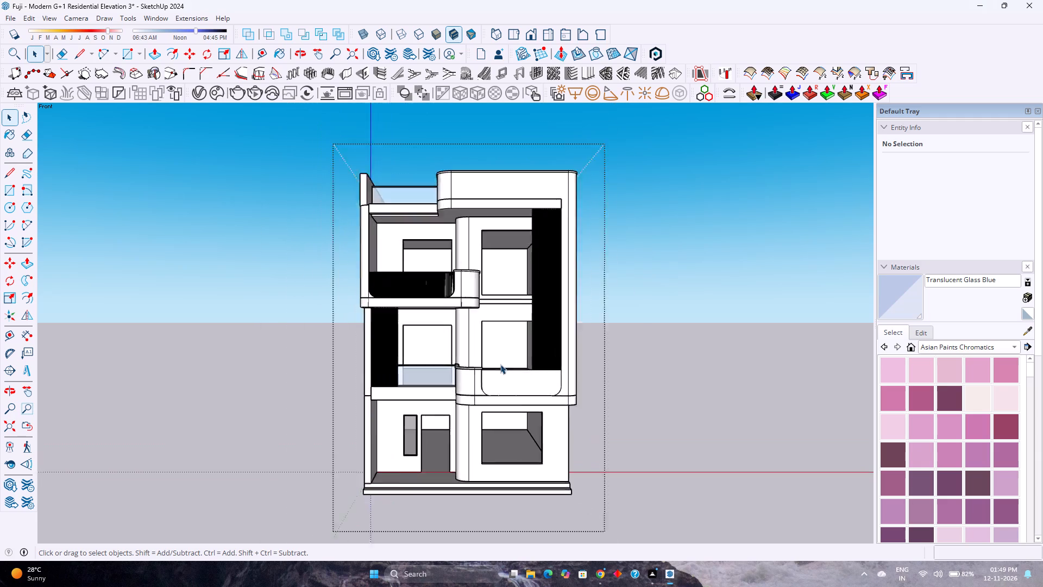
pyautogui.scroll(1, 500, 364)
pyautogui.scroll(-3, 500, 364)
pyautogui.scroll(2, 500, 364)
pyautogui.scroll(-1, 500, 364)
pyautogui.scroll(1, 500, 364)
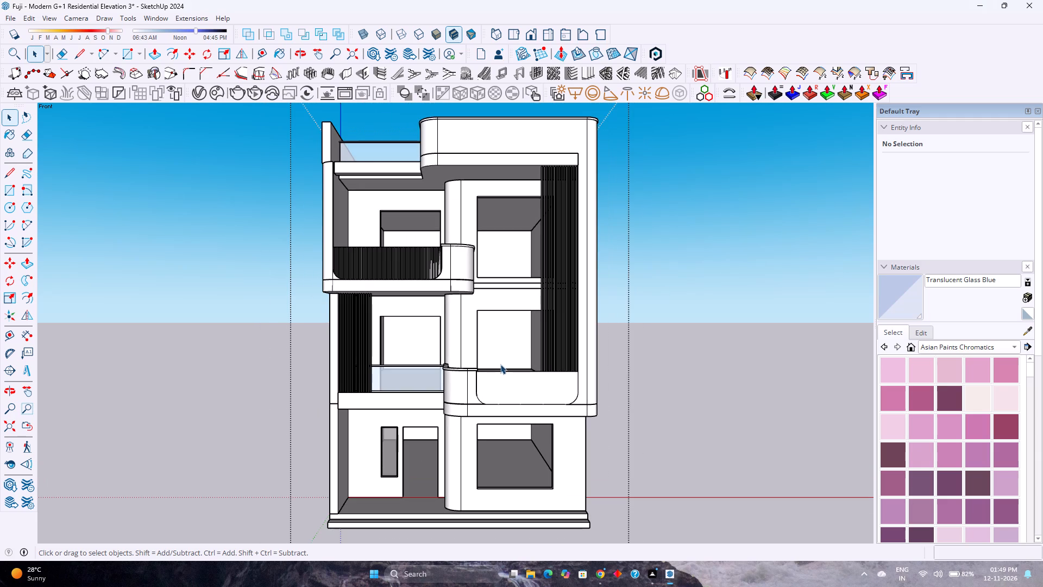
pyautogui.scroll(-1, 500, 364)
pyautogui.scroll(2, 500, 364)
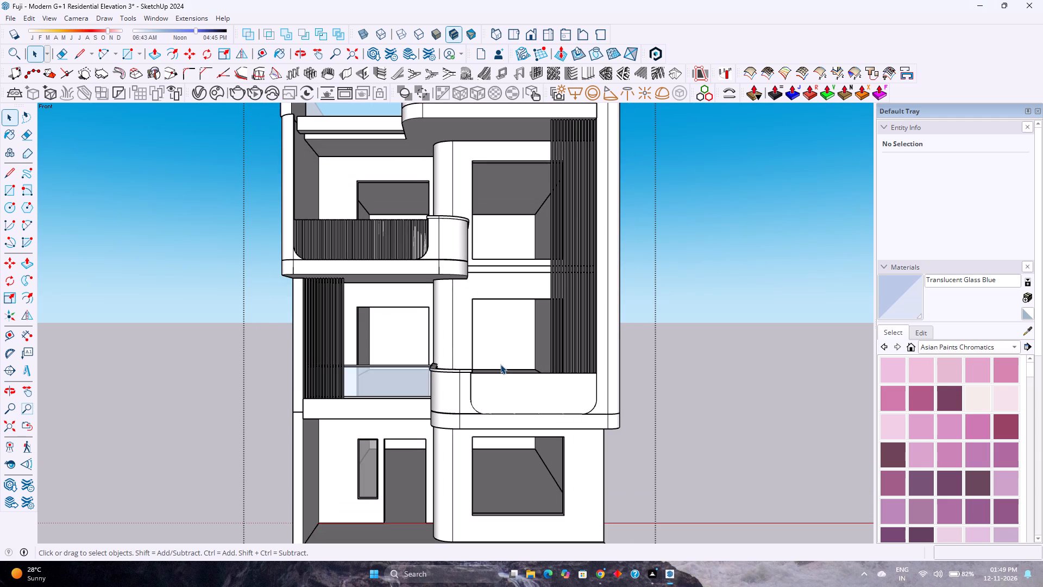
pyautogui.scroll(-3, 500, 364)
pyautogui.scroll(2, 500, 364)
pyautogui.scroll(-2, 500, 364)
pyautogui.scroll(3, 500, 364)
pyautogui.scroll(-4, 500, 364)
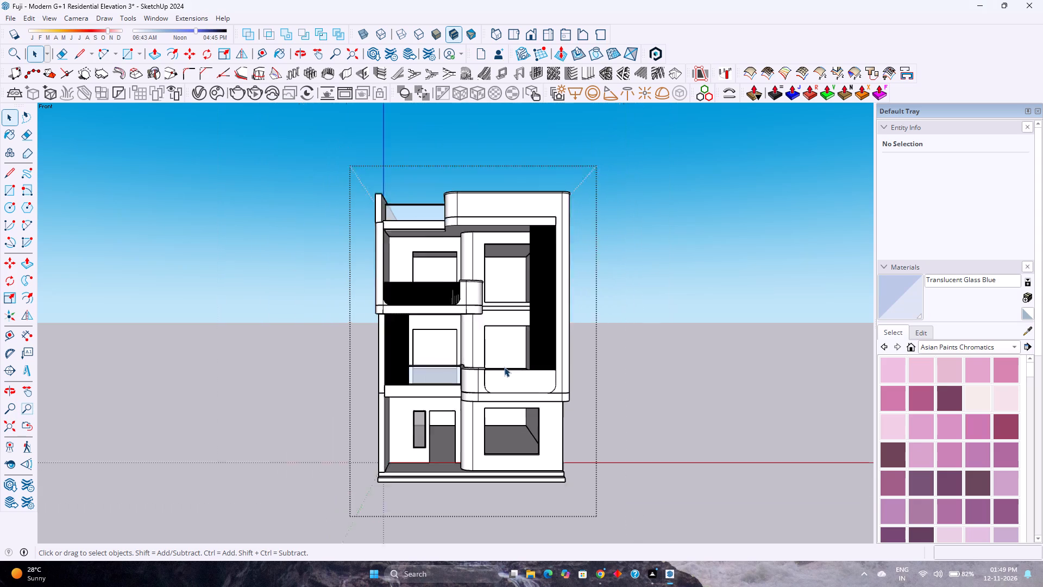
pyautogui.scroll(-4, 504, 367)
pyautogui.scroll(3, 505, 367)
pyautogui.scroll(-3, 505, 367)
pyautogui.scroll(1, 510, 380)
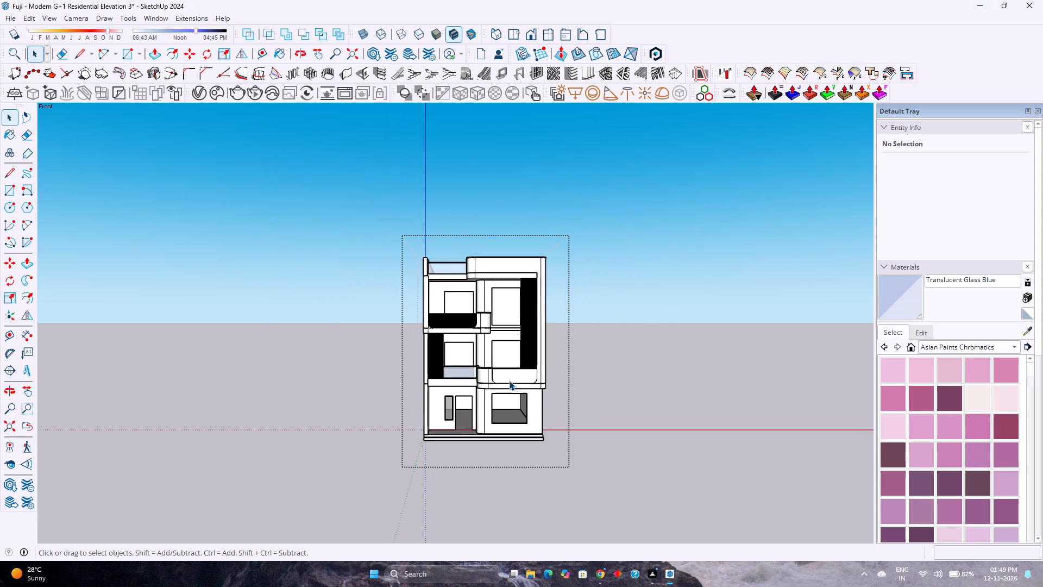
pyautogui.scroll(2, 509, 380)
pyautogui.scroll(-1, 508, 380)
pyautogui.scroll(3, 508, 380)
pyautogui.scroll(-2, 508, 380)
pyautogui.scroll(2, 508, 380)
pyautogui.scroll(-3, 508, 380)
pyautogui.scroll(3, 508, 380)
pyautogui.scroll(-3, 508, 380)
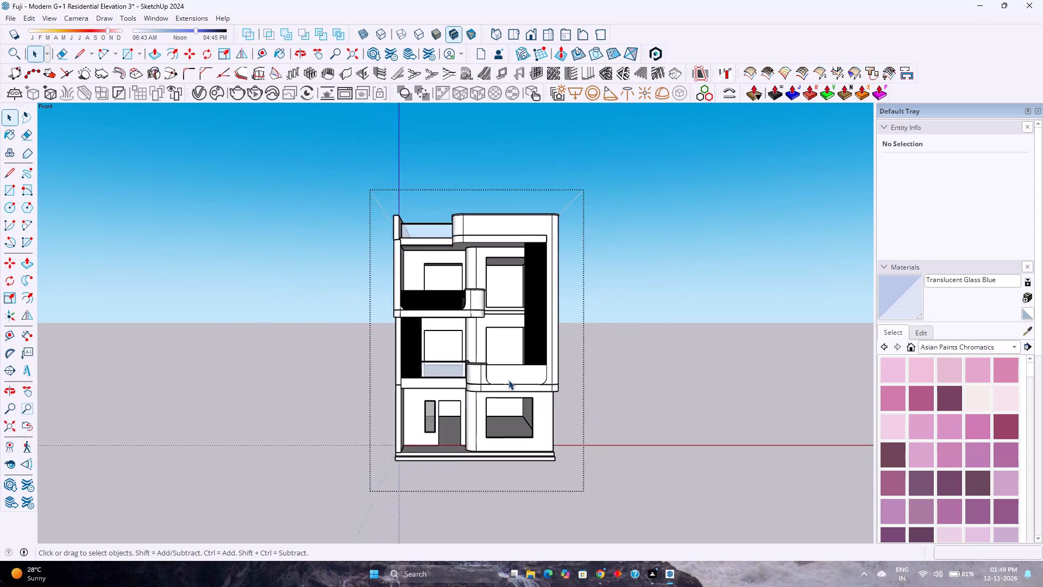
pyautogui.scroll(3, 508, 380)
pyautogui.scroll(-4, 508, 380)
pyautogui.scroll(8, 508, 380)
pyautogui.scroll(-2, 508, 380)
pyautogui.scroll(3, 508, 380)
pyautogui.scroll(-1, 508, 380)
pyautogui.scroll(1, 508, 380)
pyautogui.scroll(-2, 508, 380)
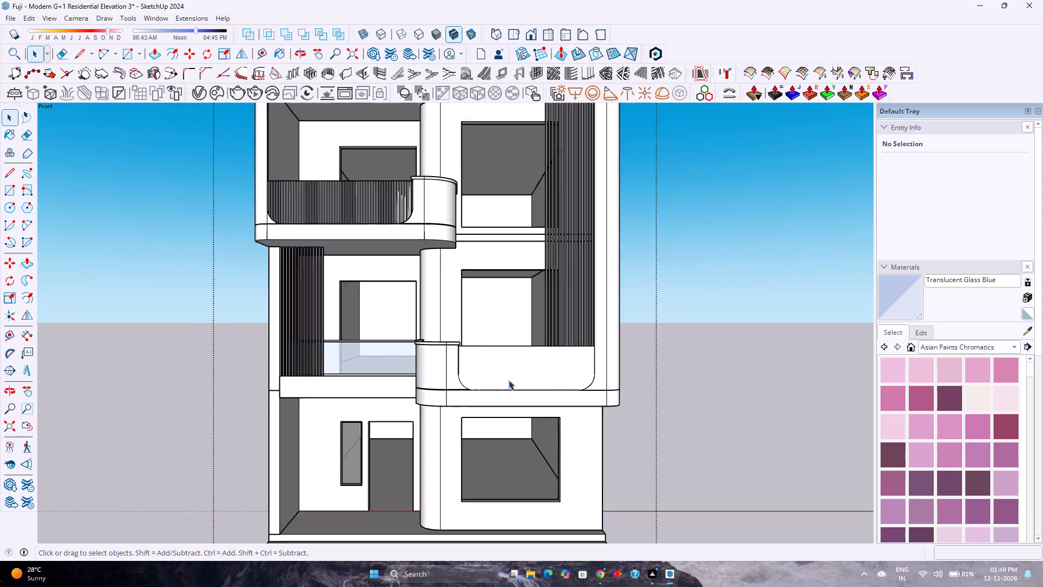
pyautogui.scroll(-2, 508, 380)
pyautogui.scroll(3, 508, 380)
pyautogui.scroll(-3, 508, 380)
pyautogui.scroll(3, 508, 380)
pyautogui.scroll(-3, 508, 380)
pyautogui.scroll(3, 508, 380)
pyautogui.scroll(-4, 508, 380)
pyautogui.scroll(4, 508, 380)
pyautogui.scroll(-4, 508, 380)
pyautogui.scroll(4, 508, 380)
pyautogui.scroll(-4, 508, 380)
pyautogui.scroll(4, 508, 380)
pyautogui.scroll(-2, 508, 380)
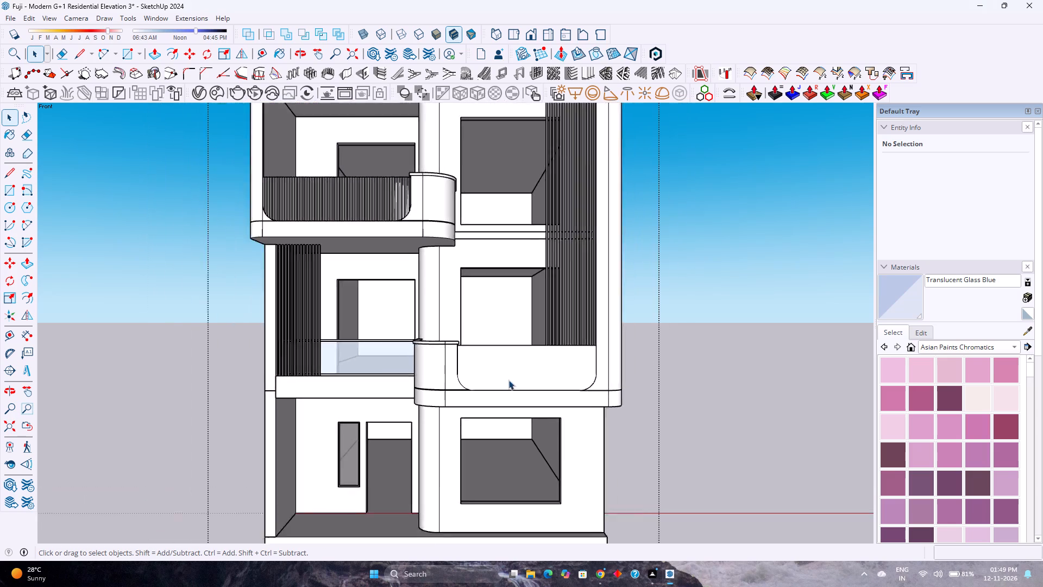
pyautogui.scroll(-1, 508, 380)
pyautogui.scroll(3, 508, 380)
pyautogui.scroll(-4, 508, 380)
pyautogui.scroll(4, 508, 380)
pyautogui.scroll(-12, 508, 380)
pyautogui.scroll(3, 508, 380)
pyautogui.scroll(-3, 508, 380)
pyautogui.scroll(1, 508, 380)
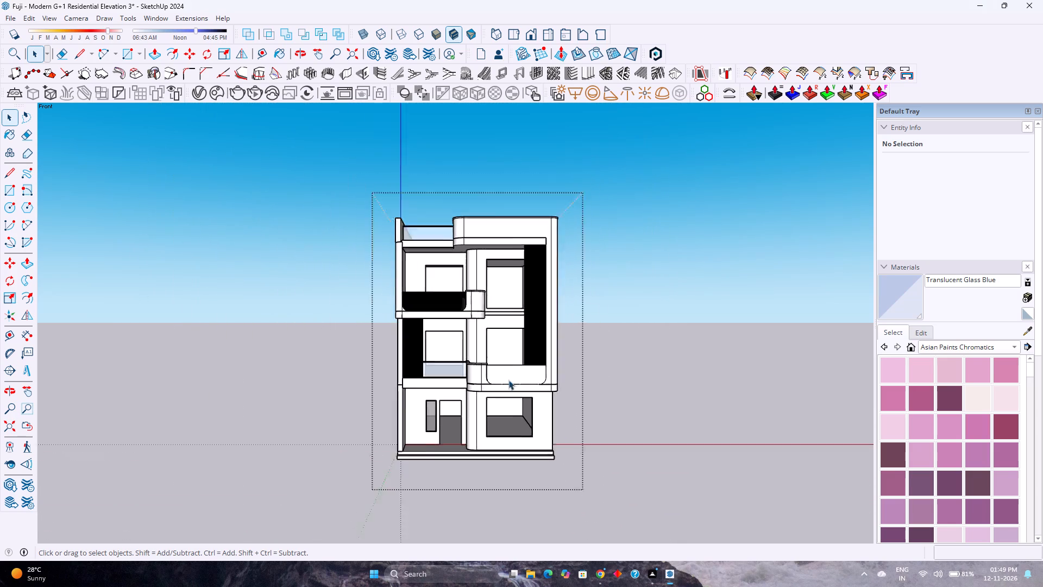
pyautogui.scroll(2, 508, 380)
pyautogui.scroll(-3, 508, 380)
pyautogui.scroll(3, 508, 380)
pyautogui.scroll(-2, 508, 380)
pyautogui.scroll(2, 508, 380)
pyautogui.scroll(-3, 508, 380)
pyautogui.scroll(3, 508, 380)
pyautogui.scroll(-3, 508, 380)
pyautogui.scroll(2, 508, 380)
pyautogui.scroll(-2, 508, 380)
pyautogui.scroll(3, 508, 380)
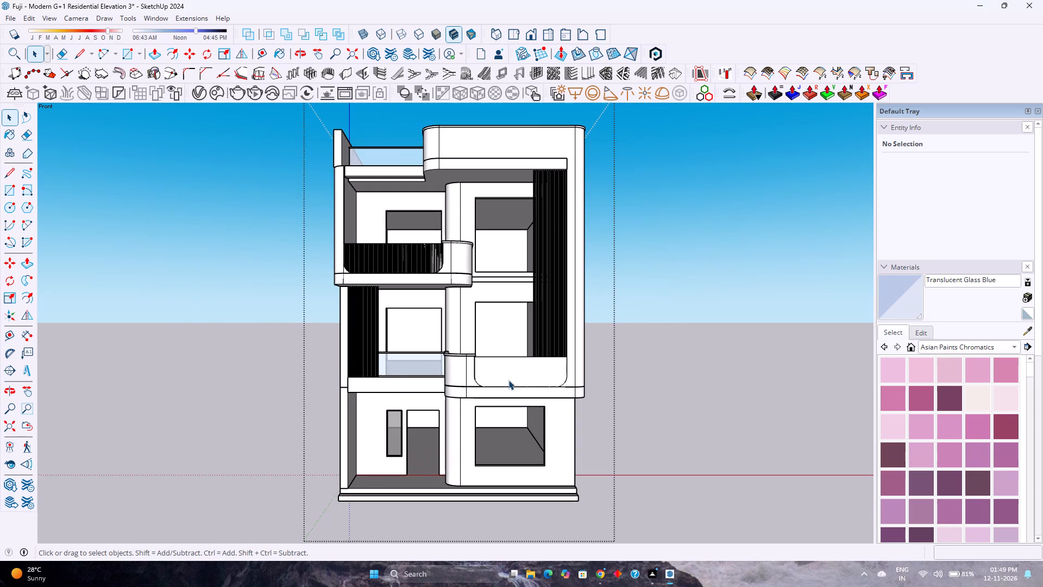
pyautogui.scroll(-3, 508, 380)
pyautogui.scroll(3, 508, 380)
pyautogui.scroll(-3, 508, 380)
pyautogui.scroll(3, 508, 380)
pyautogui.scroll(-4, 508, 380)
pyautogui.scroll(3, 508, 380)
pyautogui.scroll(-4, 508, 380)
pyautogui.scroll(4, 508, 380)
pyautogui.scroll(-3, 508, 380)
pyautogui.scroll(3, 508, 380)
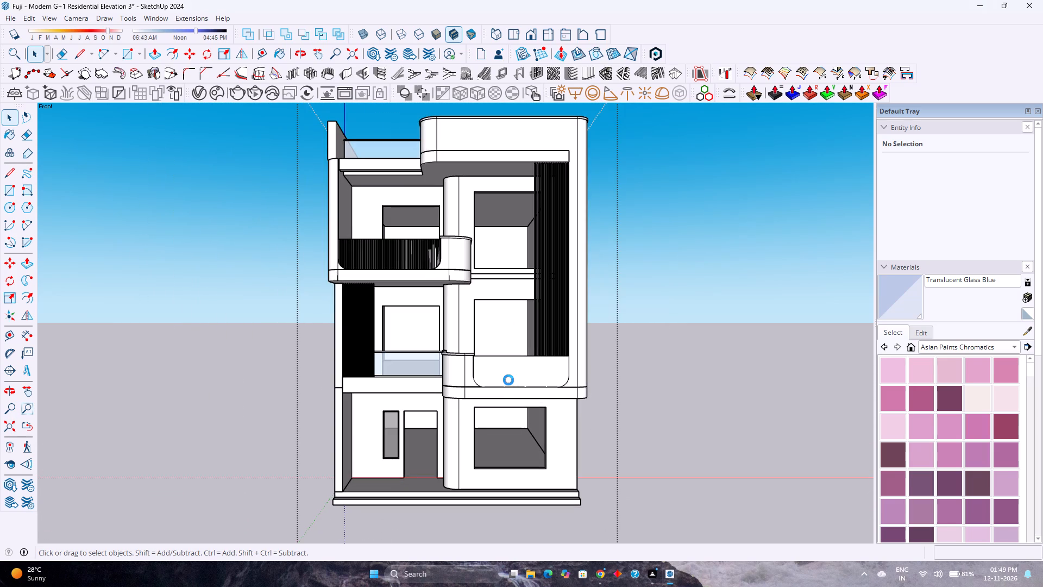
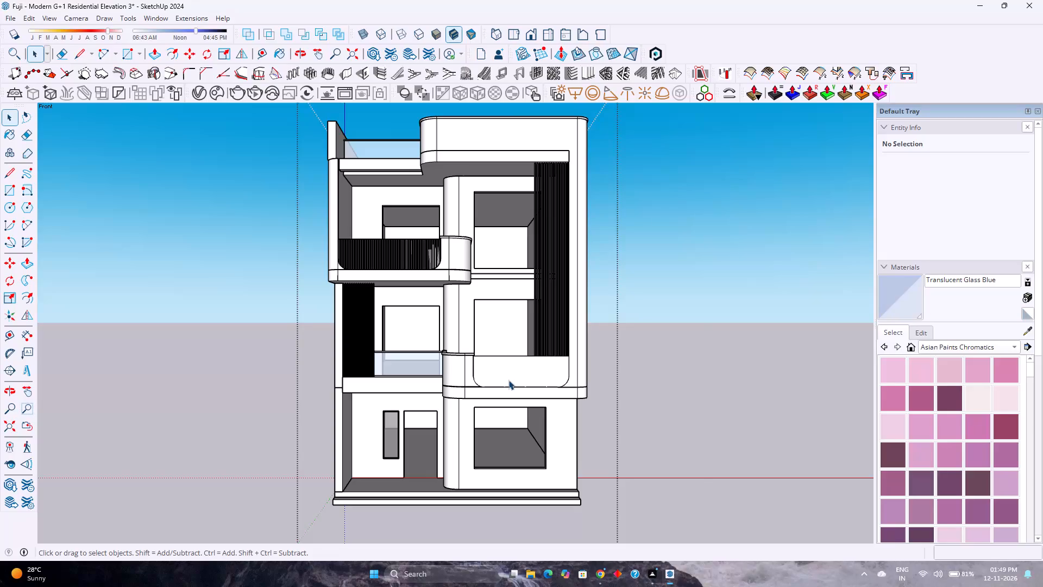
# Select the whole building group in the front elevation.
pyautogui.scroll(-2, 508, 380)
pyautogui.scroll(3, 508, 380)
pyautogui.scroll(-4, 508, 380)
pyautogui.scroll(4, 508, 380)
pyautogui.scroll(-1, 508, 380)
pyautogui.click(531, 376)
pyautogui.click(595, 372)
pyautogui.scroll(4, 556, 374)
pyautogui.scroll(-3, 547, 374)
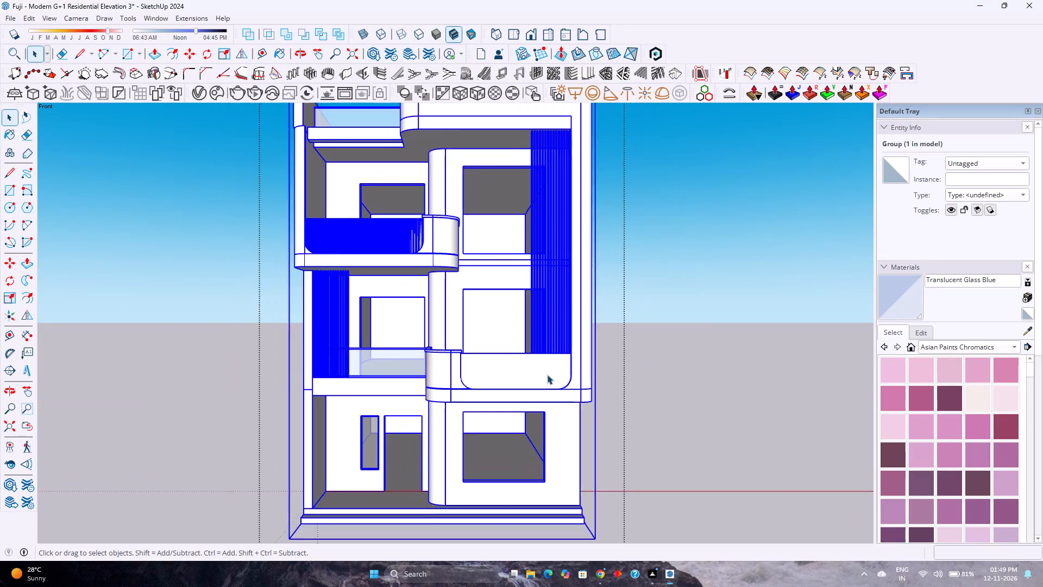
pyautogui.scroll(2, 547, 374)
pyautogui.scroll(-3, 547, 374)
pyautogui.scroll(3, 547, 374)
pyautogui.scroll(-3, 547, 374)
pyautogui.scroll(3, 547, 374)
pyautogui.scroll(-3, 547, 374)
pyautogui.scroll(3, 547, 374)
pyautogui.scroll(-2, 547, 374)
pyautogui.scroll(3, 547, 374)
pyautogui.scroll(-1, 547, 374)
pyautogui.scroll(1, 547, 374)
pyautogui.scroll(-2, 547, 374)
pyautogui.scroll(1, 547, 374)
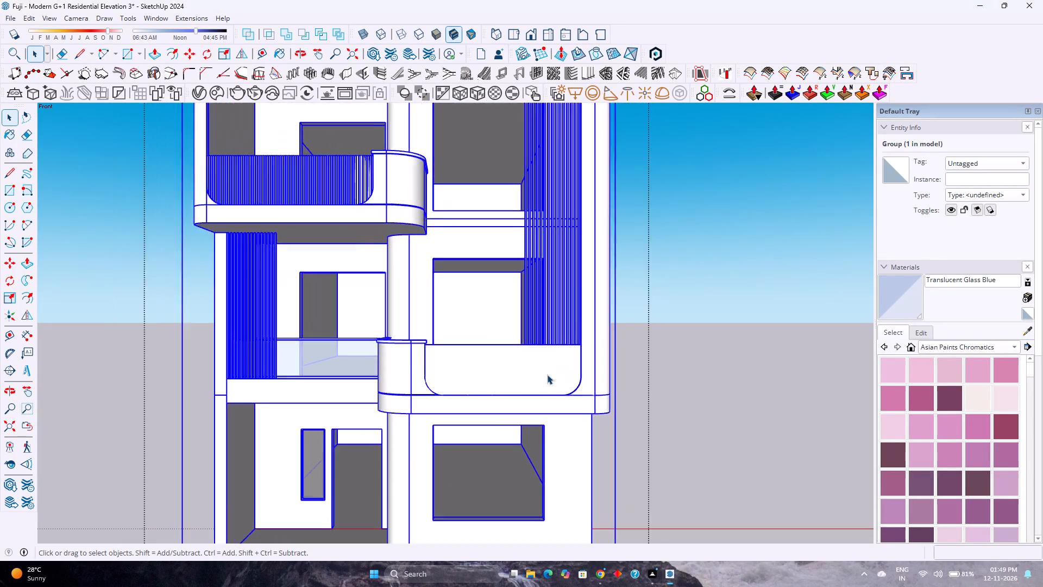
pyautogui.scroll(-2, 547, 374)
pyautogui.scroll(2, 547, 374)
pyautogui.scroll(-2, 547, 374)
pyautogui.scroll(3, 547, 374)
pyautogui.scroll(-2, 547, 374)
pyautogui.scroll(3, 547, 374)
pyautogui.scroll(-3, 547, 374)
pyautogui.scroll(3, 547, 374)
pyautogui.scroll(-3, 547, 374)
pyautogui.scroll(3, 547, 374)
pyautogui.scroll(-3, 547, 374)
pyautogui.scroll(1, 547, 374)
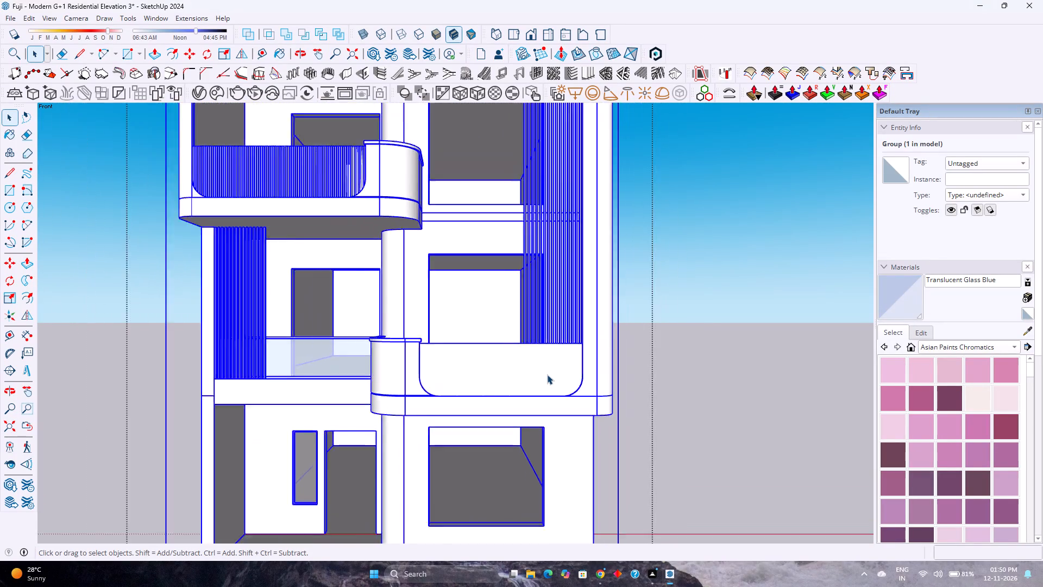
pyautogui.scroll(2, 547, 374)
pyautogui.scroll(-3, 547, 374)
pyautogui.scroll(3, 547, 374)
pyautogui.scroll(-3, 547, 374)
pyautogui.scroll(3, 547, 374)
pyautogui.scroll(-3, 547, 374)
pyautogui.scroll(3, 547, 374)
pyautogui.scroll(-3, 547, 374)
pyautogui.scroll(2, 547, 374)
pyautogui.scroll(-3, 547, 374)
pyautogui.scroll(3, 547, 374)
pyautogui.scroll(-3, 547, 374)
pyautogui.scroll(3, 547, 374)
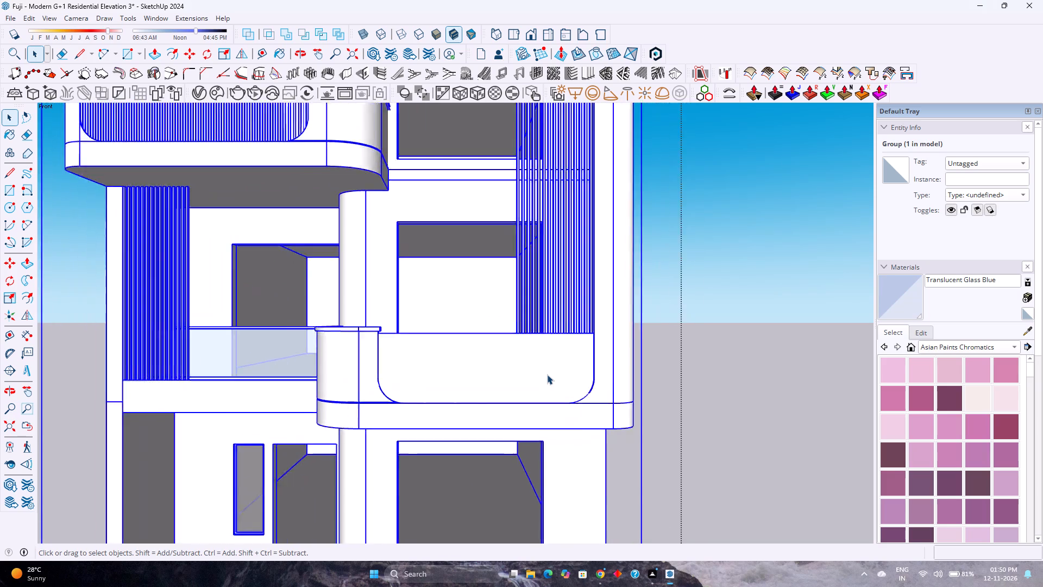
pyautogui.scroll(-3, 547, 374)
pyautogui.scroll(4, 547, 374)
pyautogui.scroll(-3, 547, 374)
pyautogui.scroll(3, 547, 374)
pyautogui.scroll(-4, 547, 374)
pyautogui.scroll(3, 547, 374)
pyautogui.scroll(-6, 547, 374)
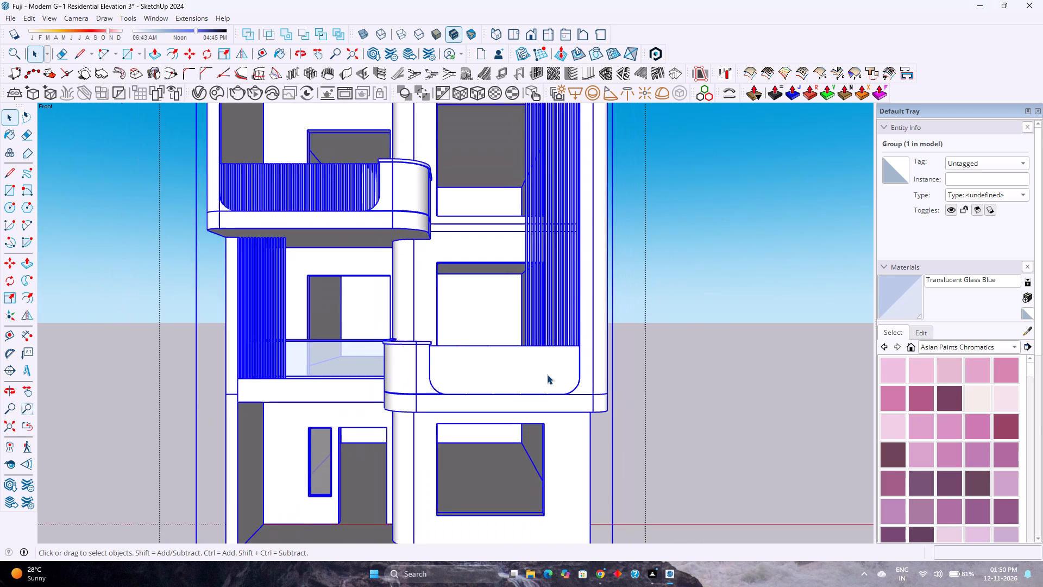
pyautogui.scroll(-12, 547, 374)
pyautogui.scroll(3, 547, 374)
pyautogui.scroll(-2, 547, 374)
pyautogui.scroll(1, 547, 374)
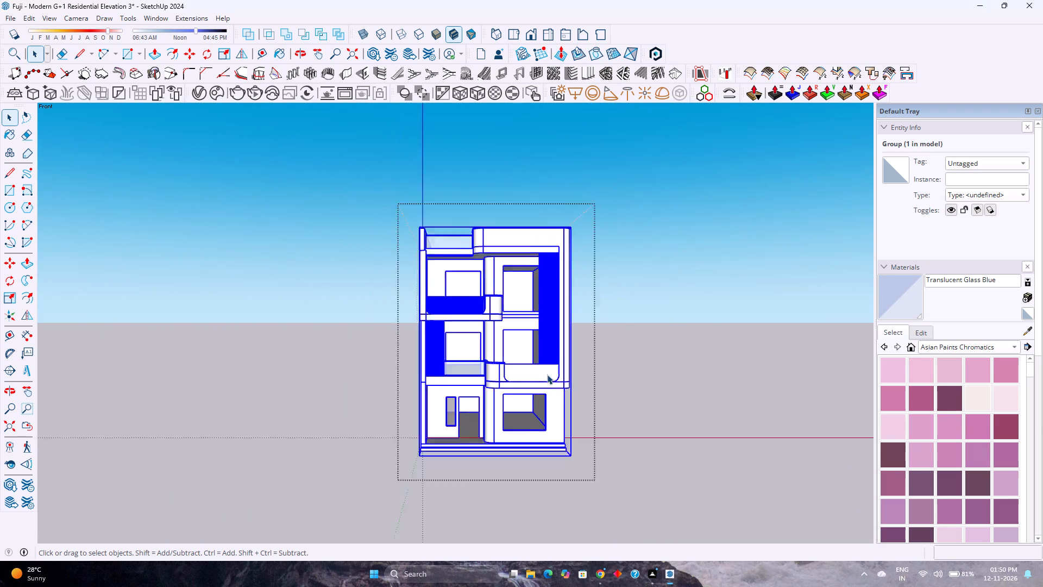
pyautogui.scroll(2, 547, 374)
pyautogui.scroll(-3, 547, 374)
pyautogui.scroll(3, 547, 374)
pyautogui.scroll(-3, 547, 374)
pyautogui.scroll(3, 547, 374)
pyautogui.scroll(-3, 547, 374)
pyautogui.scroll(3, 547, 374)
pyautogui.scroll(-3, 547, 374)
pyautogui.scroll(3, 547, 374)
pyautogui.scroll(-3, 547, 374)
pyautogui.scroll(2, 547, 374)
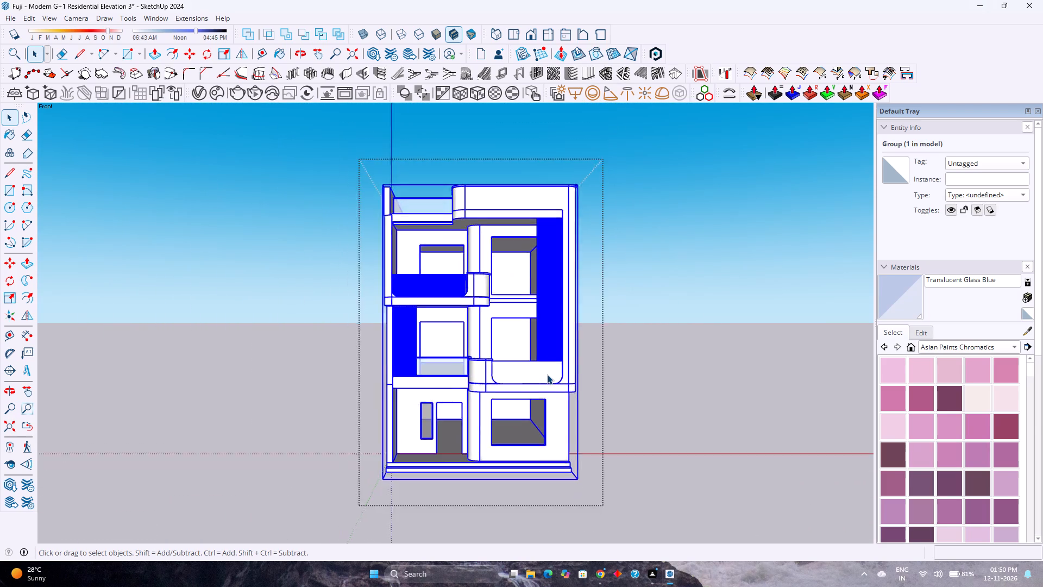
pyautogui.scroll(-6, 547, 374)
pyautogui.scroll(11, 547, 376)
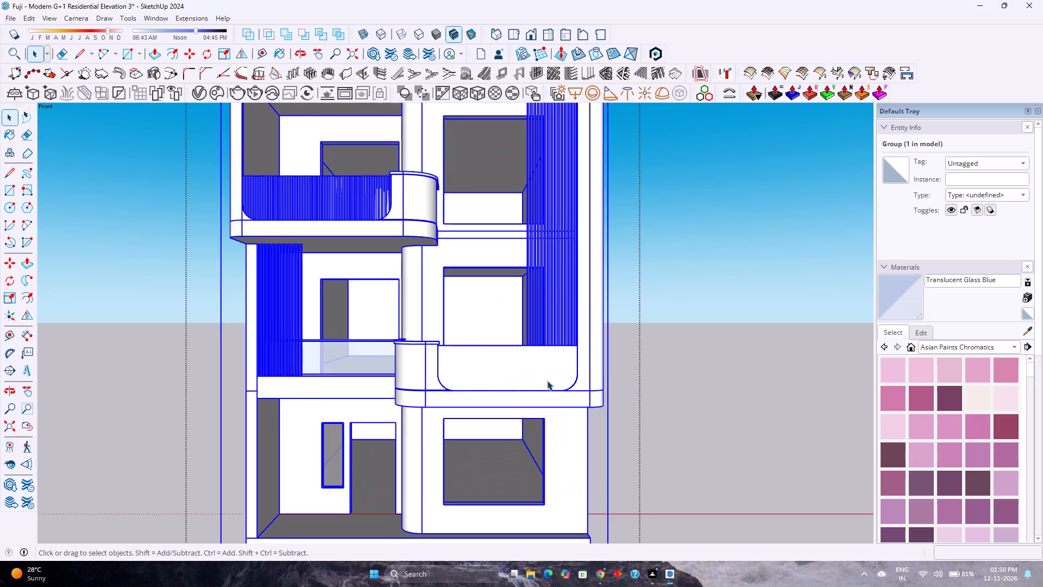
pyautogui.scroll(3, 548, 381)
# Examine the building's long side wall, front corner and balconies from angled views, then return to the front view.
pyautogui.moveTo(545, 385); pyautogui.dragTo(369, 401, button='middle')
pyautogui.middleClick(359, 401)
pyautogui.scroll(-6, 359, 401)
pyautogui.moveTo(393, 398); pyautogui.dragTo(288, 415, button='middle')
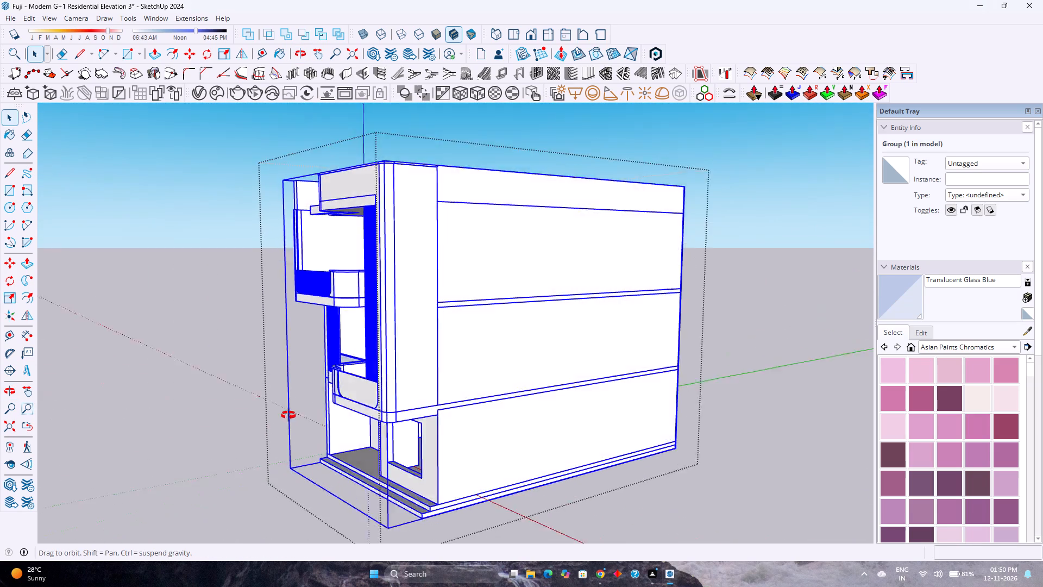
pyautogui.moveTo(288, 415); pyautogui.dragTo(335, 428, button='middle')
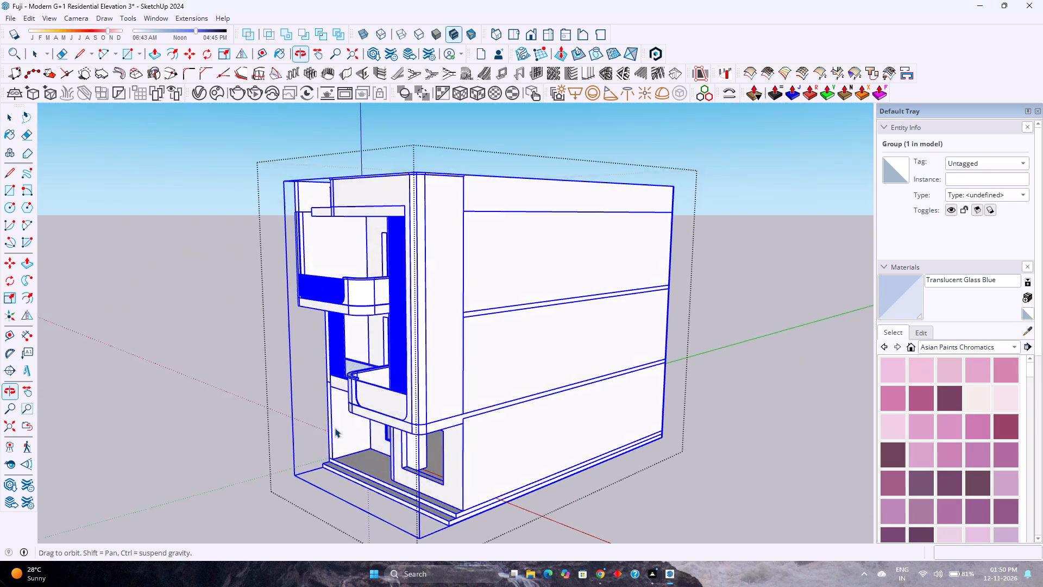
pyautogui.moveTo(335, 428); pyautogui.dragTo(335, 427, button='middle')
pyautogui.middleClick(336, 429)
pyautogui.middleClick(336, 430)
pyautogui.scroll(1, 388, 380)
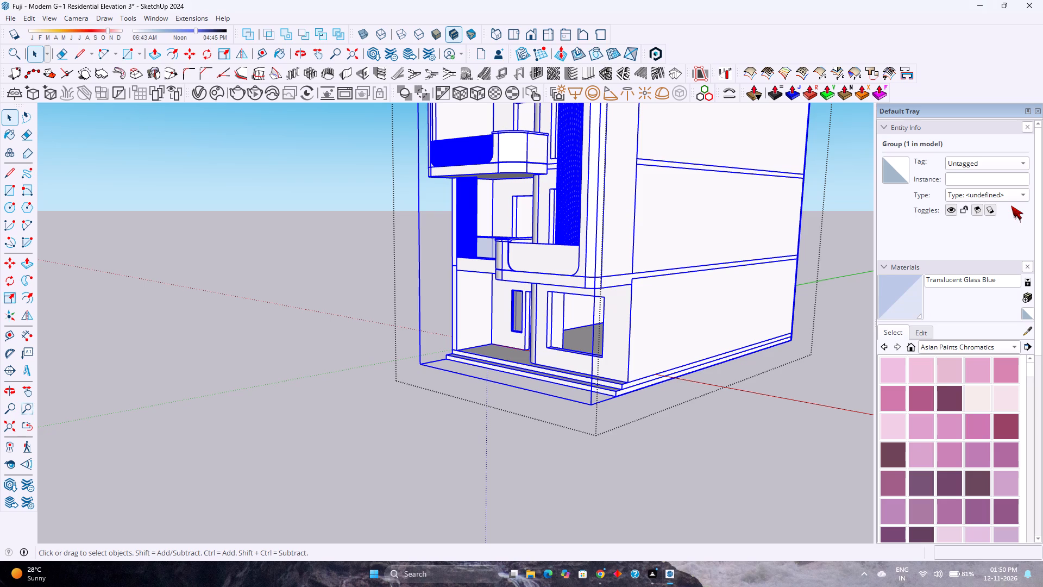
pyautogui.scroll(-4, 441, 364)
pyautogui.scroll(2, 441, 364)
pyautogui.scroll(-3, 441, 364)
pyautogui.moveTo(359, 386); pyautogui.dragTo(353, 388)
pyautogui.scroll(3, 353, 388)
pyautogui.scroll(-3, 353, 388)
pyautogui.scroll(1, 353, 388)
pyautogui.scroll(-3, 353, 388)
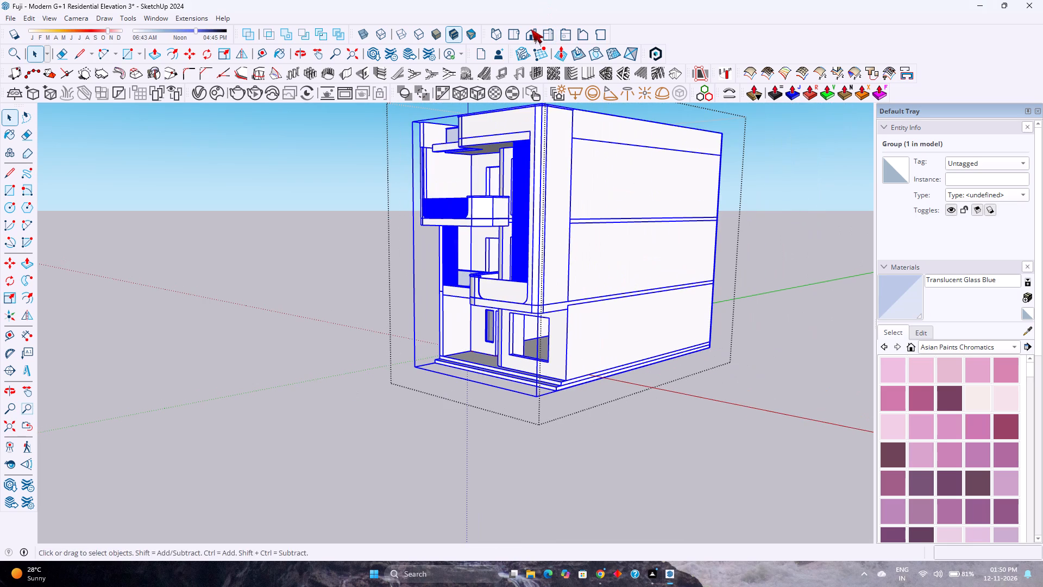
pyautogui.click(531, 33)
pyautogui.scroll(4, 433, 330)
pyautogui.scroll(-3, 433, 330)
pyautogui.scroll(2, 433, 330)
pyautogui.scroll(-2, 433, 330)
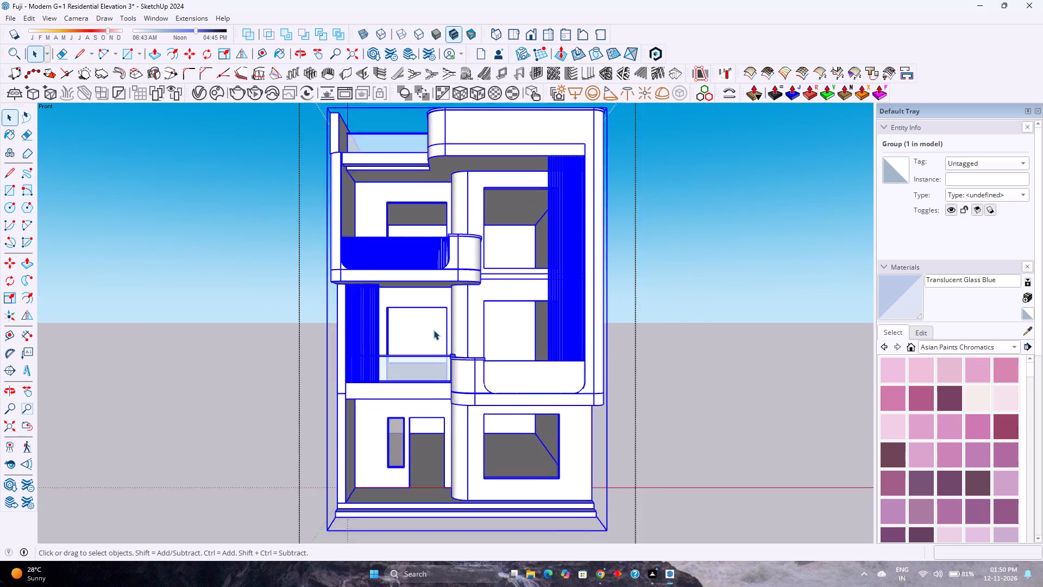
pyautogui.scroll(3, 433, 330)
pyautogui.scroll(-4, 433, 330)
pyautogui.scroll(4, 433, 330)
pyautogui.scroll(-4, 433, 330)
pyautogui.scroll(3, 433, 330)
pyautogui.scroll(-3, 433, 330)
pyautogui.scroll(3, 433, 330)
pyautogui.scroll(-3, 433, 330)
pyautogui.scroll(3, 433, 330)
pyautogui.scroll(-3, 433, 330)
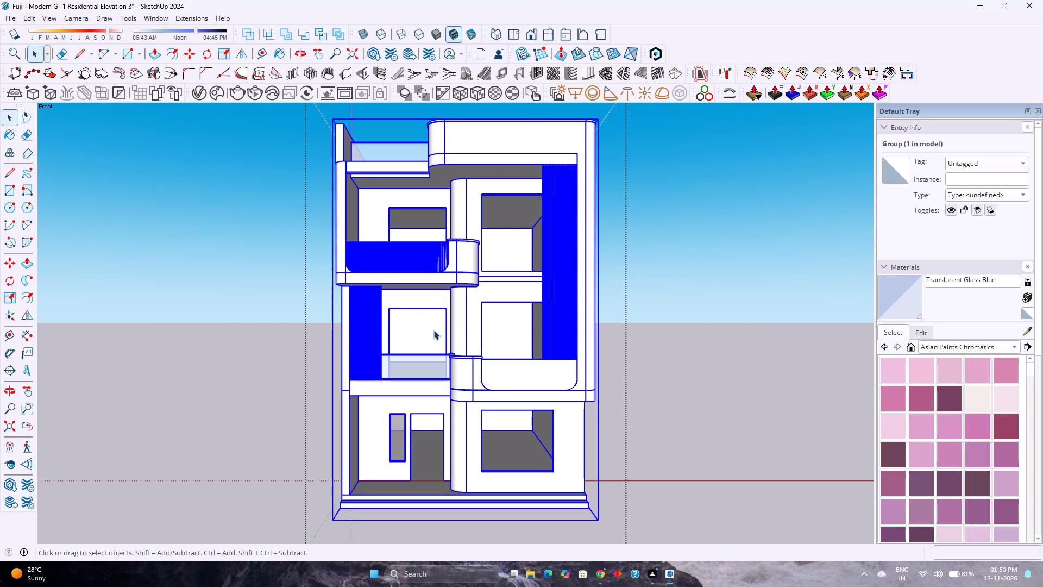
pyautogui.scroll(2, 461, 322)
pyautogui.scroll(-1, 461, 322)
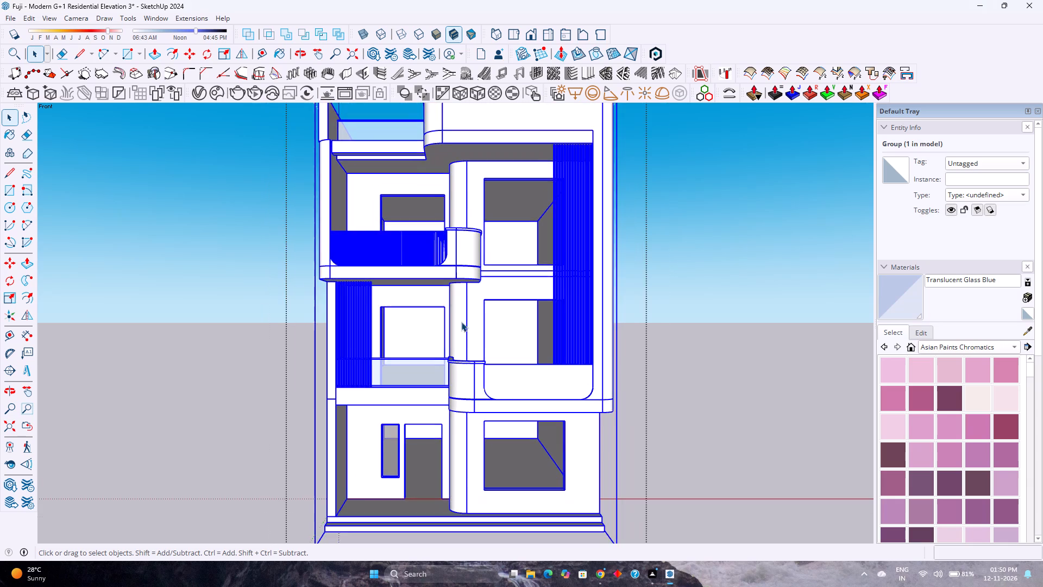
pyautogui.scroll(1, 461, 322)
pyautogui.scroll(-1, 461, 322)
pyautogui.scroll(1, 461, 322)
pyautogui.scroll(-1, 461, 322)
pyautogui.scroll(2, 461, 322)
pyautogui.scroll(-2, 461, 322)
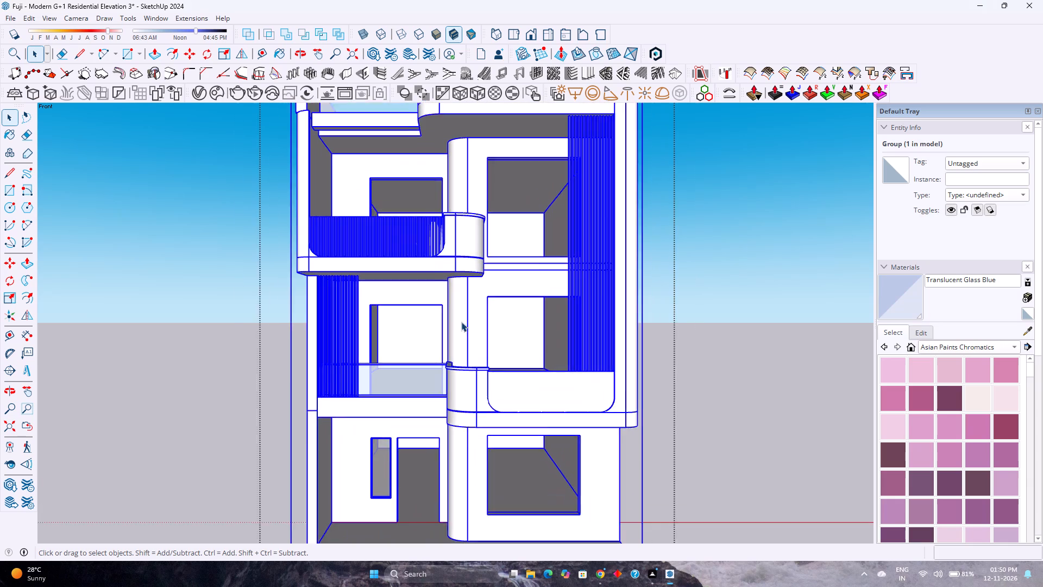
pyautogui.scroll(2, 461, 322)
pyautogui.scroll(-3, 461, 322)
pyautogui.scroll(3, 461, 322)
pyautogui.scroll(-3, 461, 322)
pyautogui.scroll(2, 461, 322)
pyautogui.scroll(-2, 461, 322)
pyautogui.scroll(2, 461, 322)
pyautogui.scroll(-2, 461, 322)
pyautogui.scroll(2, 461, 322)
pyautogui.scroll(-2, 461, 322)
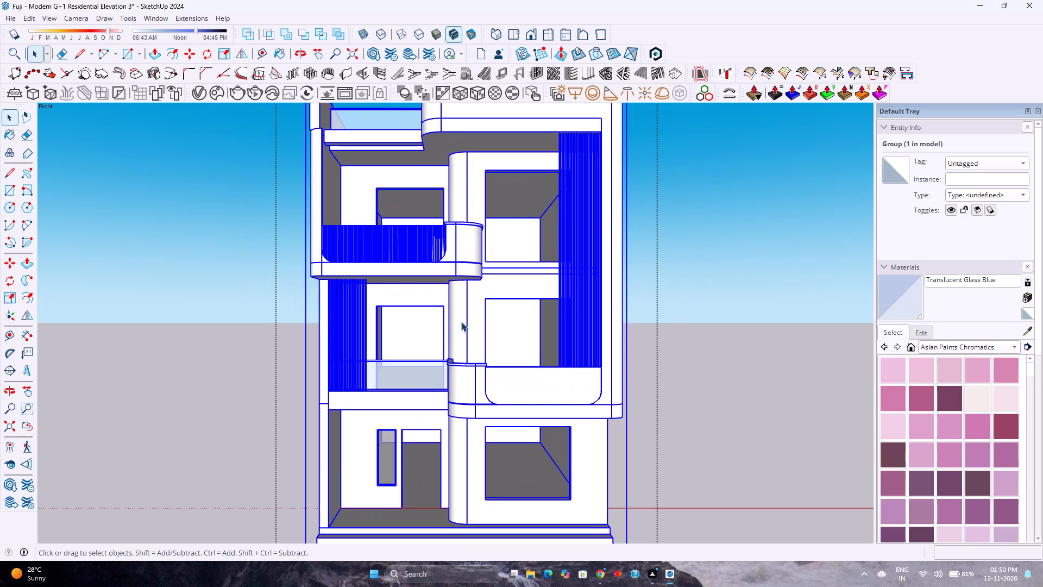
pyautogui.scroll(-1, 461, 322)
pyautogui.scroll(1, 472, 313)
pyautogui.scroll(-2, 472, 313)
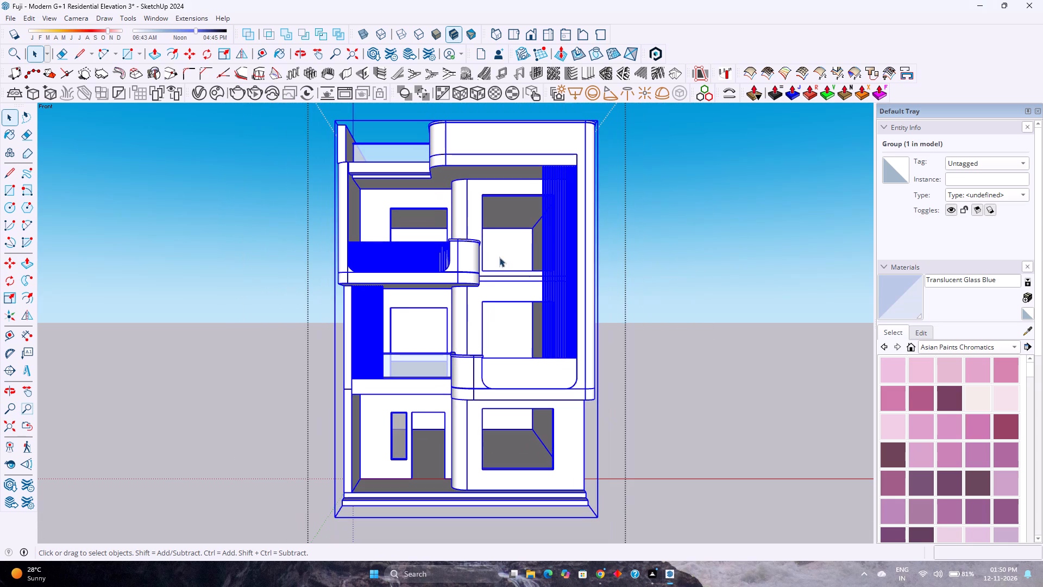
# Show the front view again and fit the whole building in the window.
pyautogui.click(536, 31)
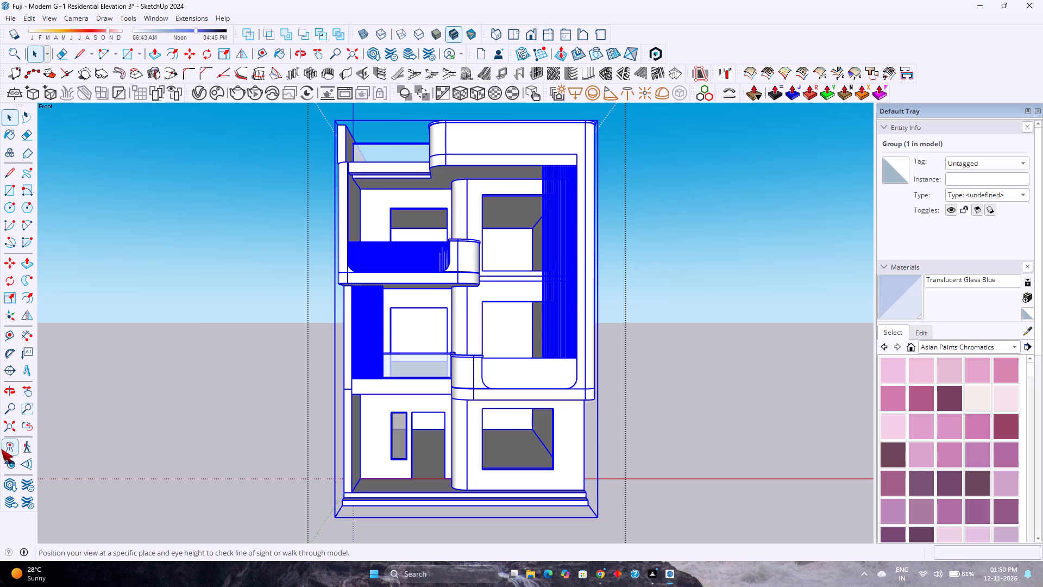
pyautogui.click(10, 428)
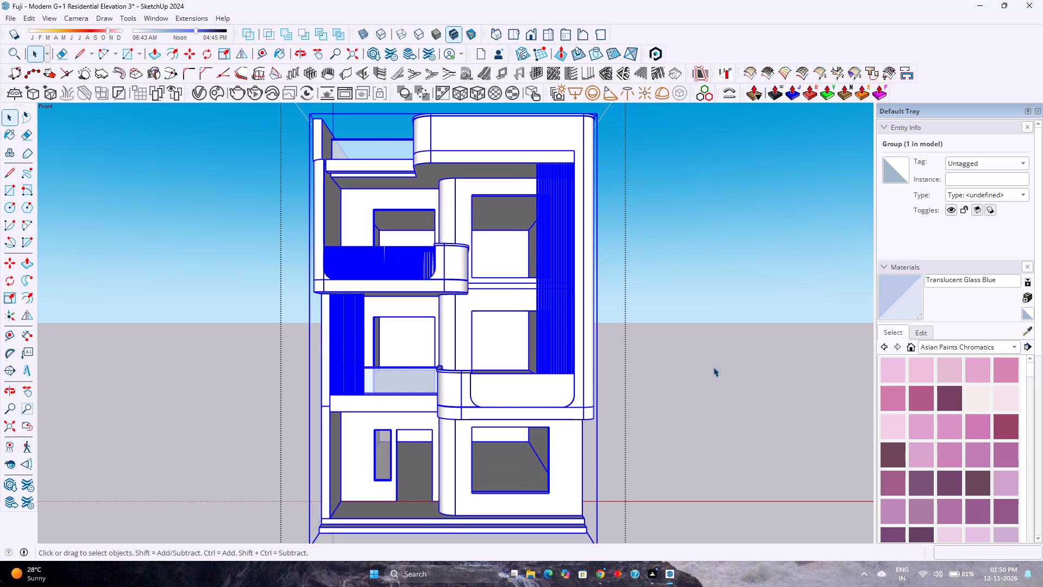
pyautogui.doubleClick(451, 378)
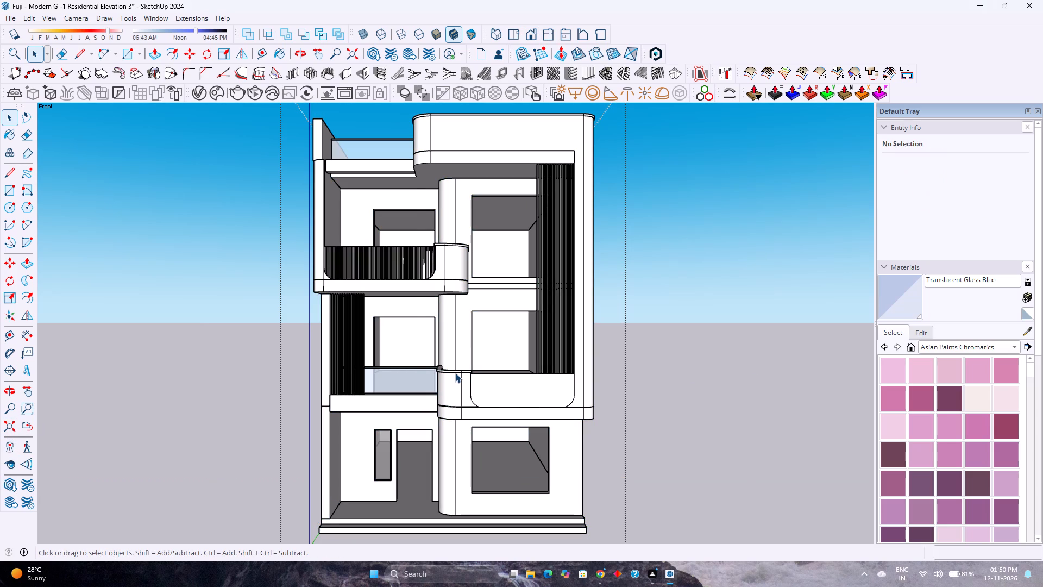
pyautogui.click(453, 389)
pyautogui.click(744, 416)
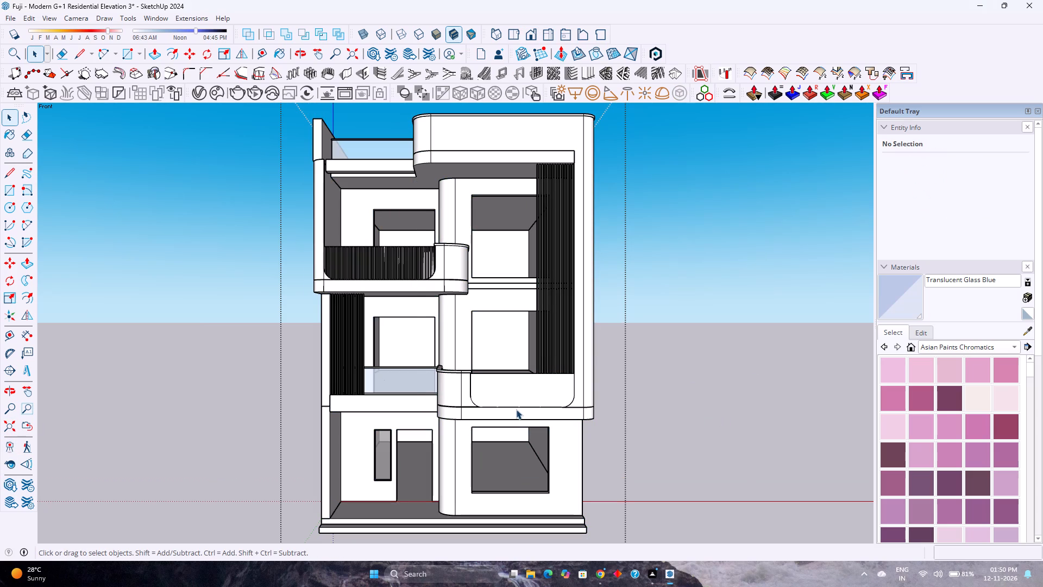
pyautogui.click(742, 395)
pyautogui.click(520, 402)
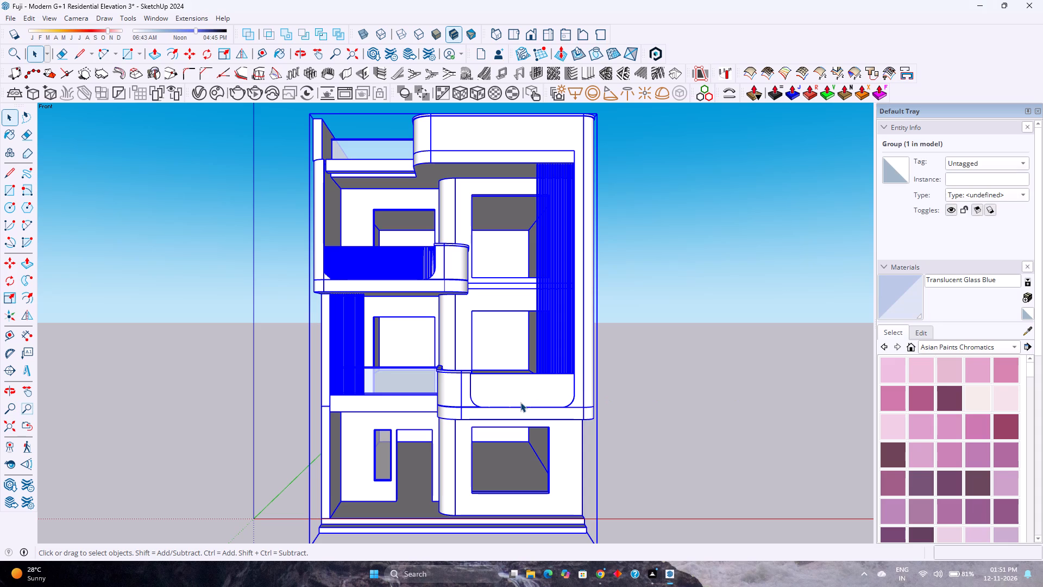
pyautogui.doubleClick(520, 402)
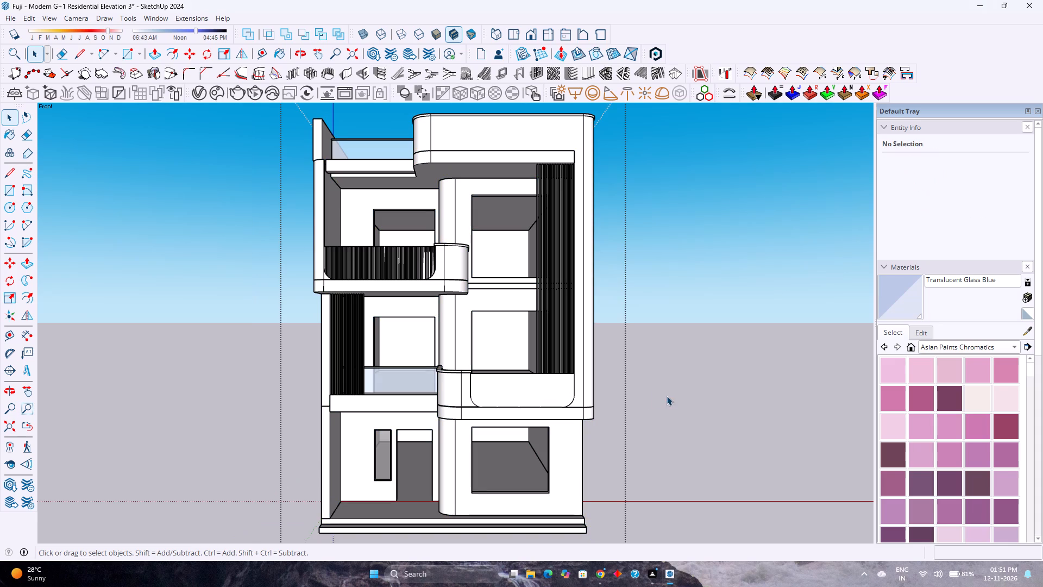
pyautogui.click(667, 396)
# Select the building group by its curved first-floor balcony parapet.
pyautogui.click(454, 395)
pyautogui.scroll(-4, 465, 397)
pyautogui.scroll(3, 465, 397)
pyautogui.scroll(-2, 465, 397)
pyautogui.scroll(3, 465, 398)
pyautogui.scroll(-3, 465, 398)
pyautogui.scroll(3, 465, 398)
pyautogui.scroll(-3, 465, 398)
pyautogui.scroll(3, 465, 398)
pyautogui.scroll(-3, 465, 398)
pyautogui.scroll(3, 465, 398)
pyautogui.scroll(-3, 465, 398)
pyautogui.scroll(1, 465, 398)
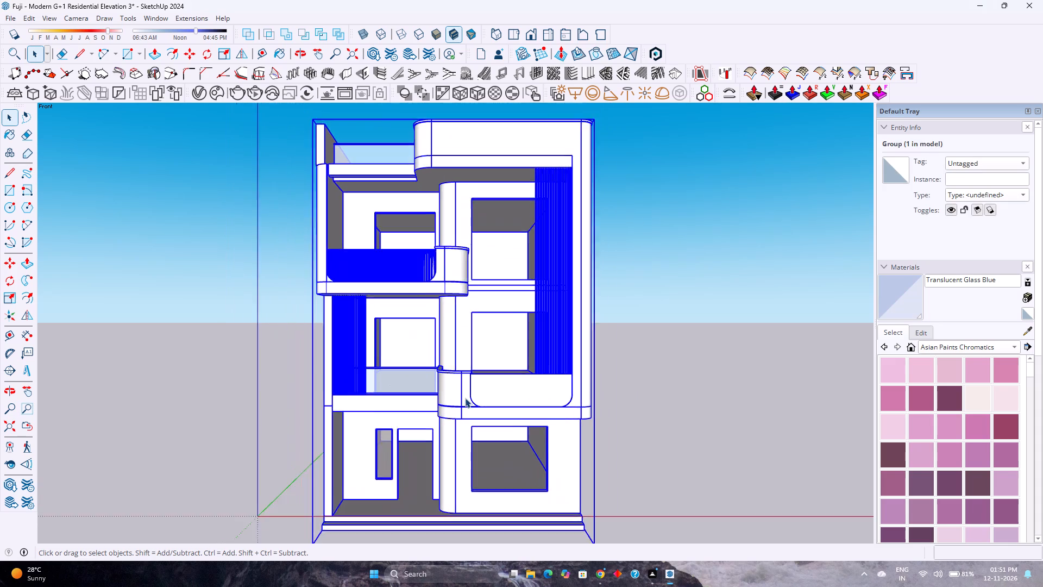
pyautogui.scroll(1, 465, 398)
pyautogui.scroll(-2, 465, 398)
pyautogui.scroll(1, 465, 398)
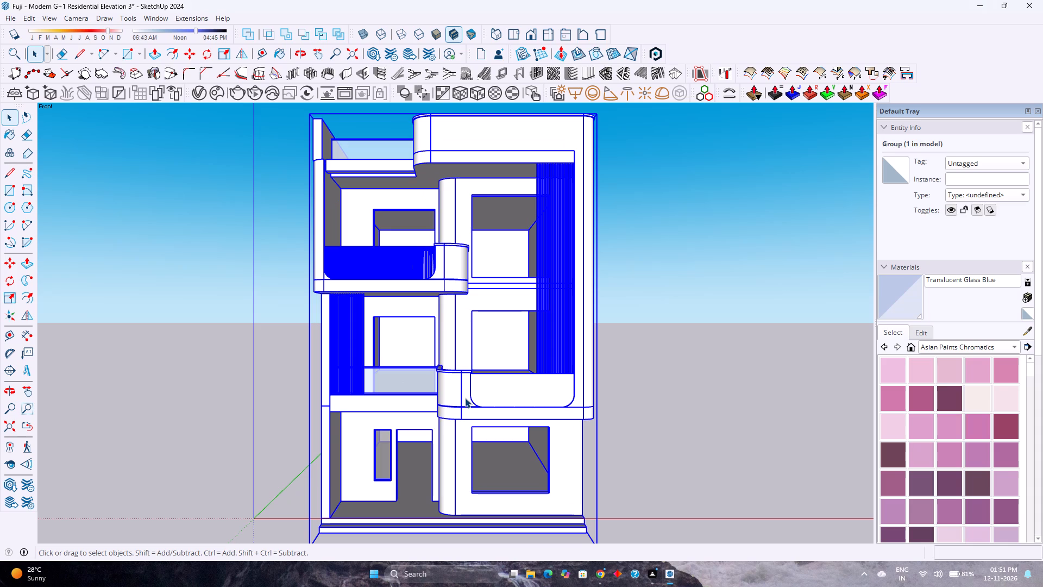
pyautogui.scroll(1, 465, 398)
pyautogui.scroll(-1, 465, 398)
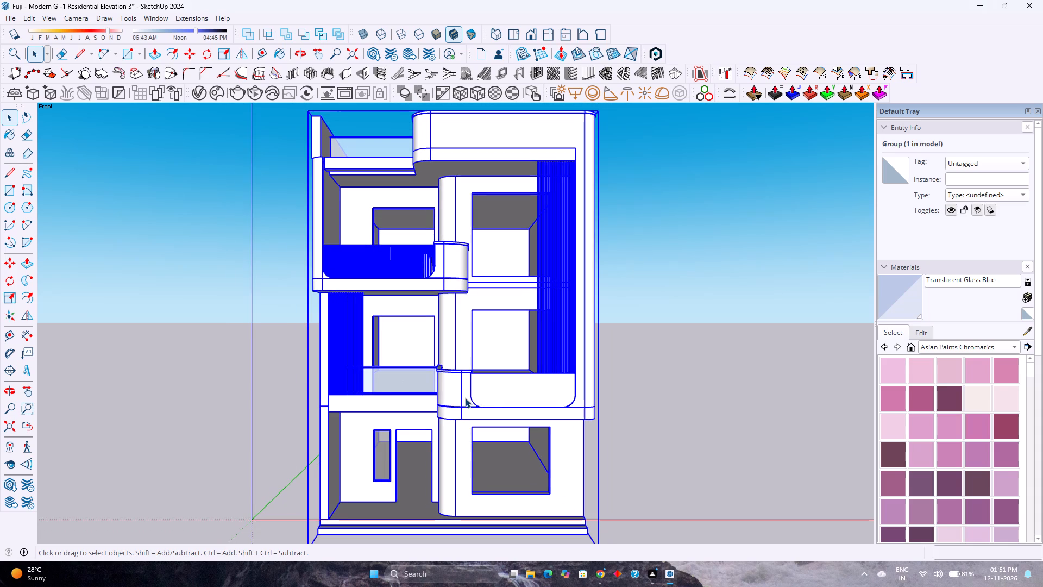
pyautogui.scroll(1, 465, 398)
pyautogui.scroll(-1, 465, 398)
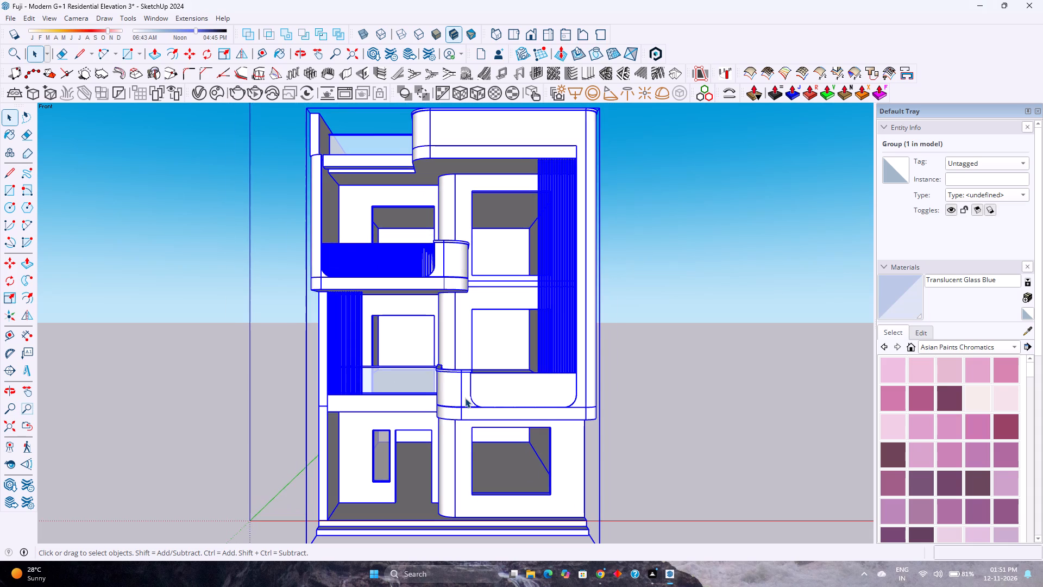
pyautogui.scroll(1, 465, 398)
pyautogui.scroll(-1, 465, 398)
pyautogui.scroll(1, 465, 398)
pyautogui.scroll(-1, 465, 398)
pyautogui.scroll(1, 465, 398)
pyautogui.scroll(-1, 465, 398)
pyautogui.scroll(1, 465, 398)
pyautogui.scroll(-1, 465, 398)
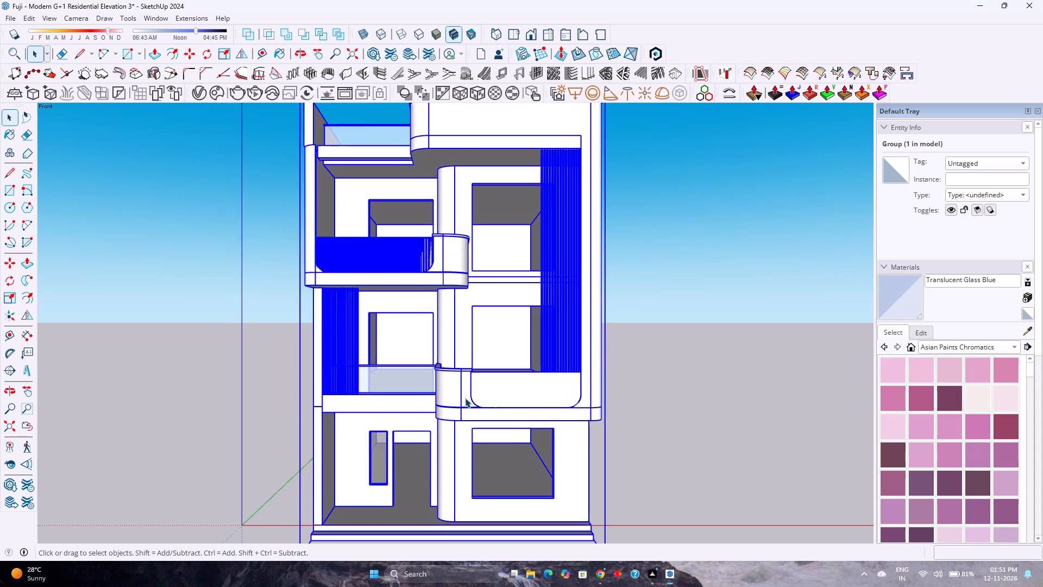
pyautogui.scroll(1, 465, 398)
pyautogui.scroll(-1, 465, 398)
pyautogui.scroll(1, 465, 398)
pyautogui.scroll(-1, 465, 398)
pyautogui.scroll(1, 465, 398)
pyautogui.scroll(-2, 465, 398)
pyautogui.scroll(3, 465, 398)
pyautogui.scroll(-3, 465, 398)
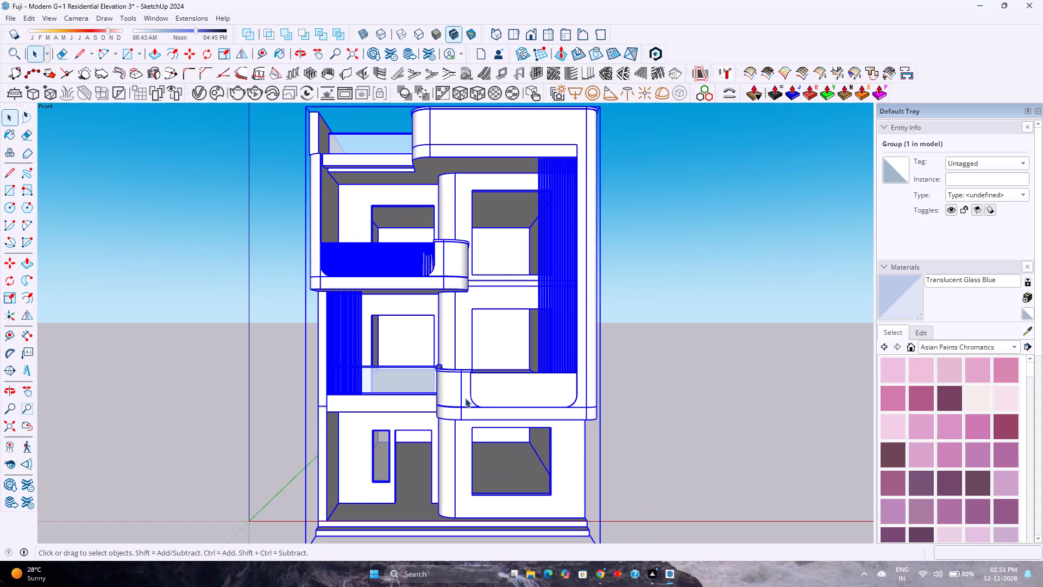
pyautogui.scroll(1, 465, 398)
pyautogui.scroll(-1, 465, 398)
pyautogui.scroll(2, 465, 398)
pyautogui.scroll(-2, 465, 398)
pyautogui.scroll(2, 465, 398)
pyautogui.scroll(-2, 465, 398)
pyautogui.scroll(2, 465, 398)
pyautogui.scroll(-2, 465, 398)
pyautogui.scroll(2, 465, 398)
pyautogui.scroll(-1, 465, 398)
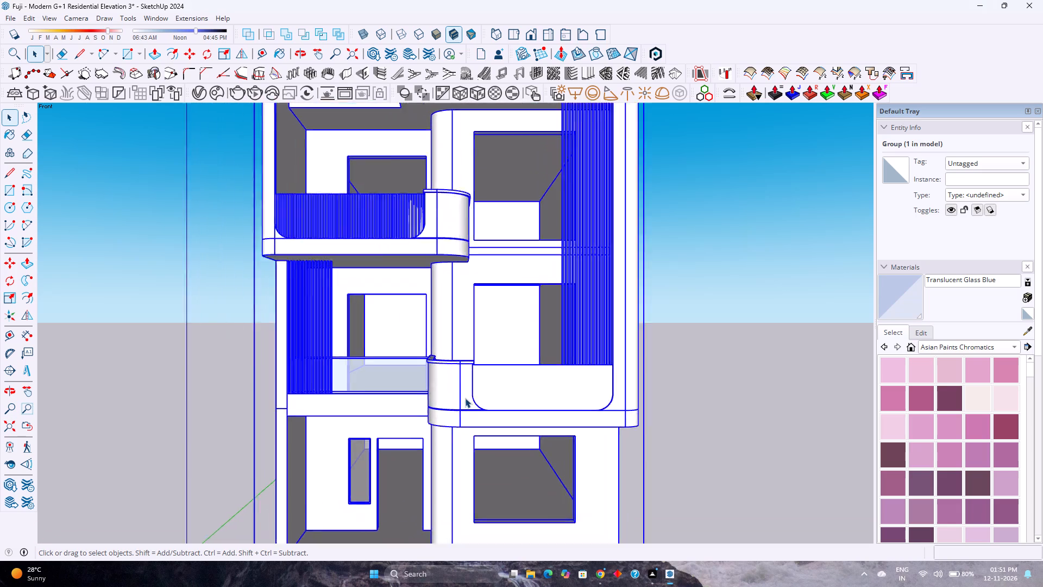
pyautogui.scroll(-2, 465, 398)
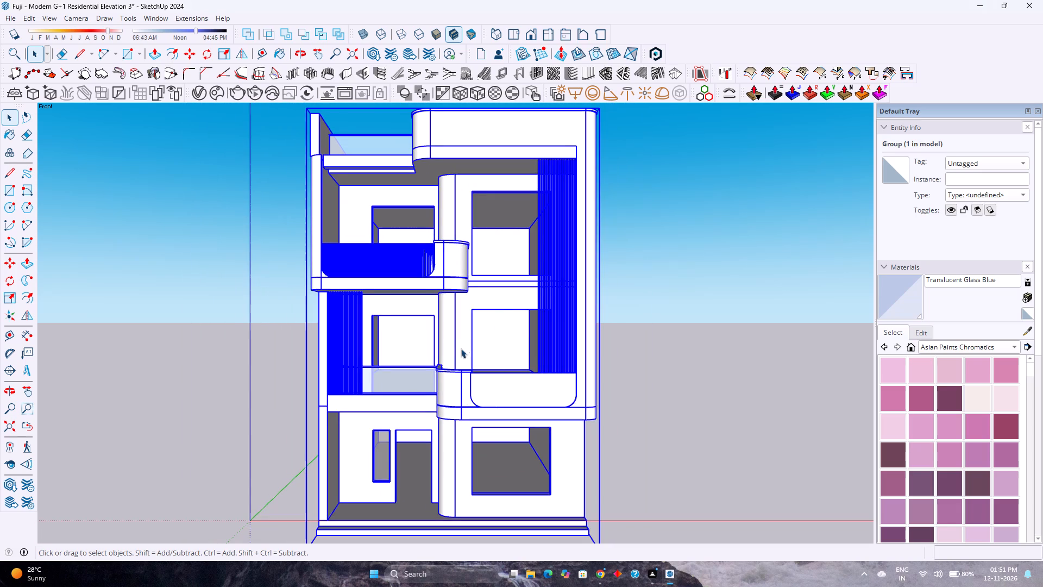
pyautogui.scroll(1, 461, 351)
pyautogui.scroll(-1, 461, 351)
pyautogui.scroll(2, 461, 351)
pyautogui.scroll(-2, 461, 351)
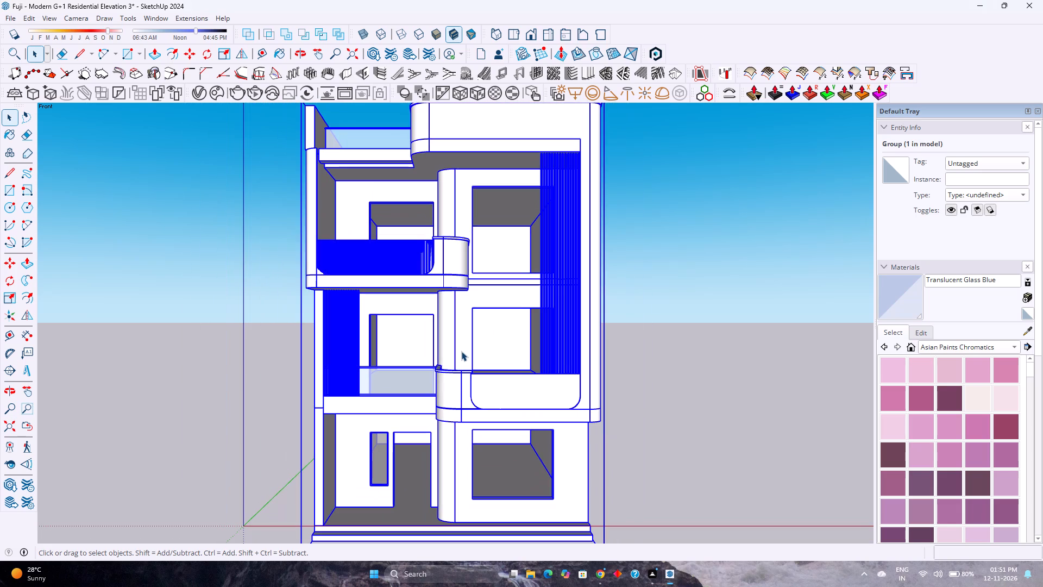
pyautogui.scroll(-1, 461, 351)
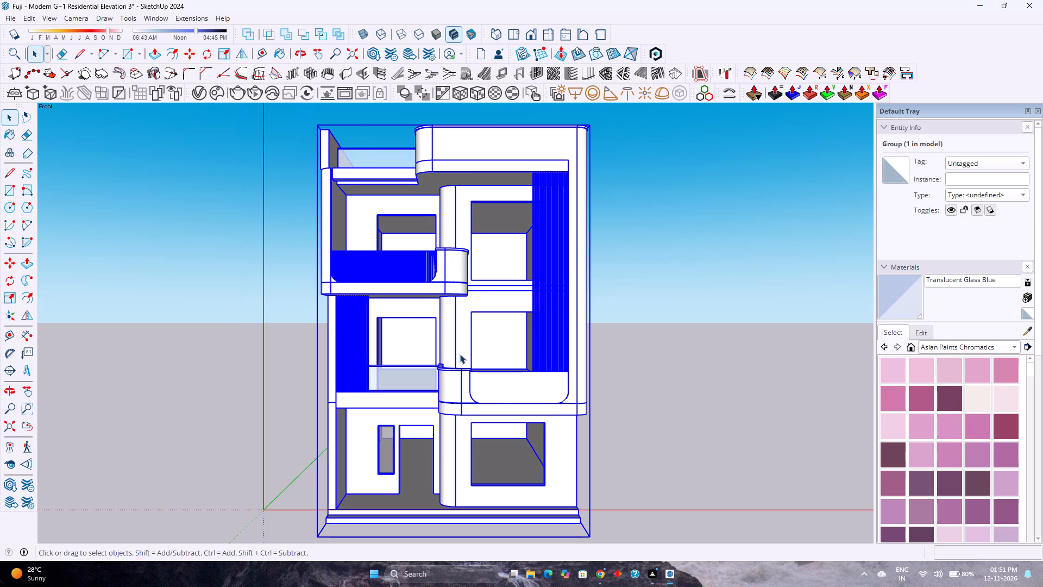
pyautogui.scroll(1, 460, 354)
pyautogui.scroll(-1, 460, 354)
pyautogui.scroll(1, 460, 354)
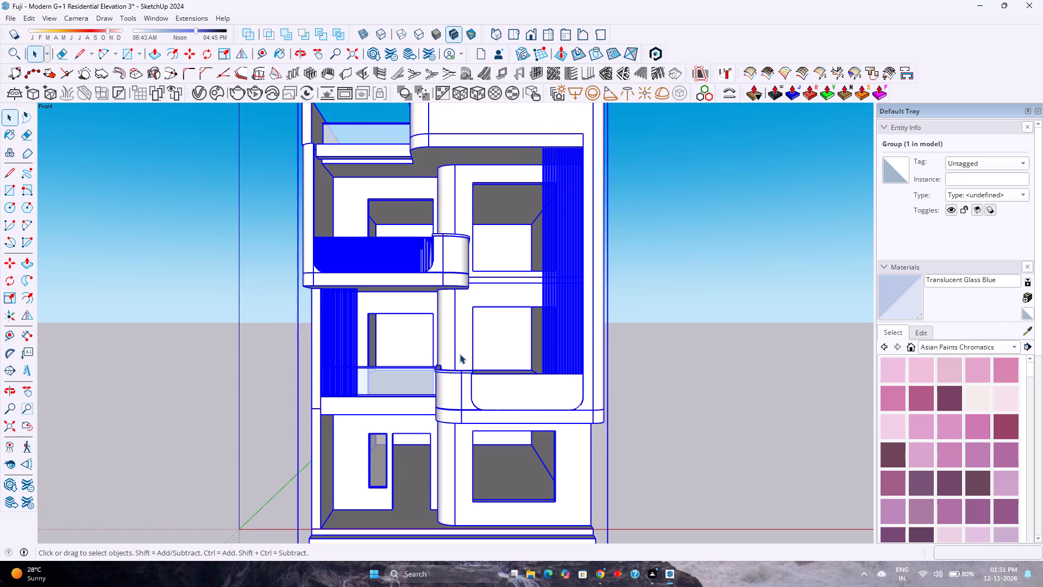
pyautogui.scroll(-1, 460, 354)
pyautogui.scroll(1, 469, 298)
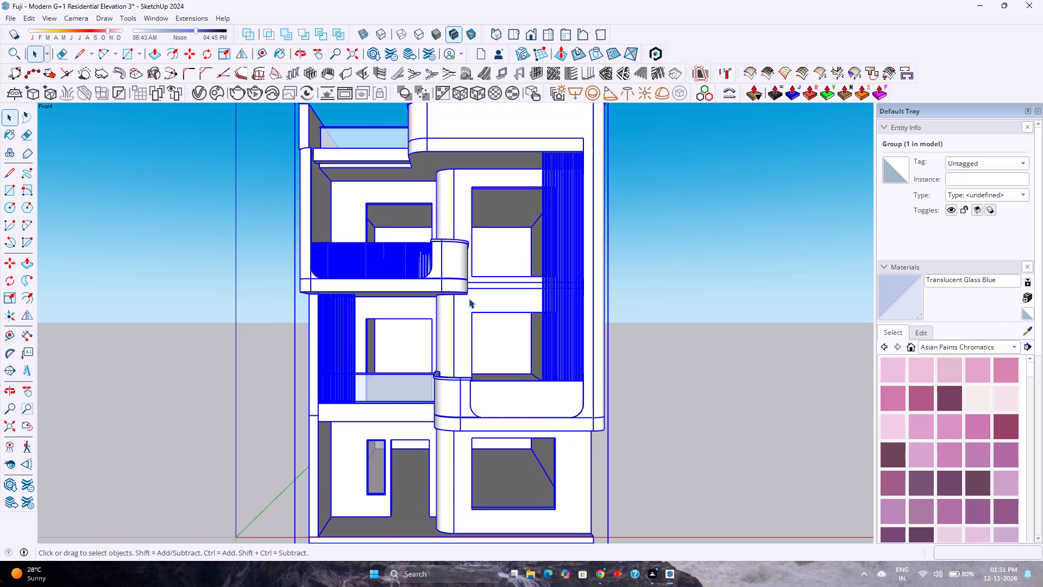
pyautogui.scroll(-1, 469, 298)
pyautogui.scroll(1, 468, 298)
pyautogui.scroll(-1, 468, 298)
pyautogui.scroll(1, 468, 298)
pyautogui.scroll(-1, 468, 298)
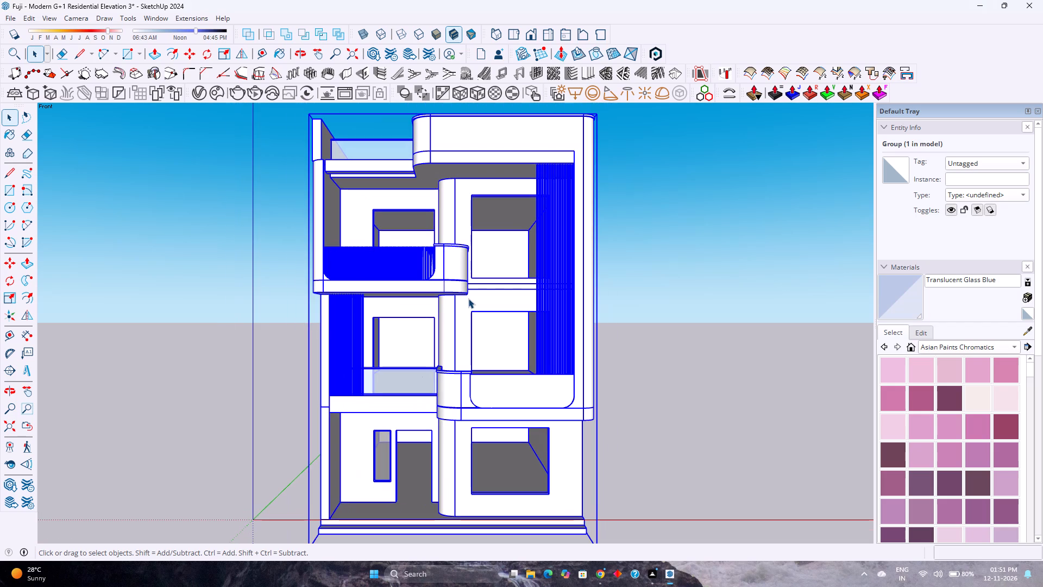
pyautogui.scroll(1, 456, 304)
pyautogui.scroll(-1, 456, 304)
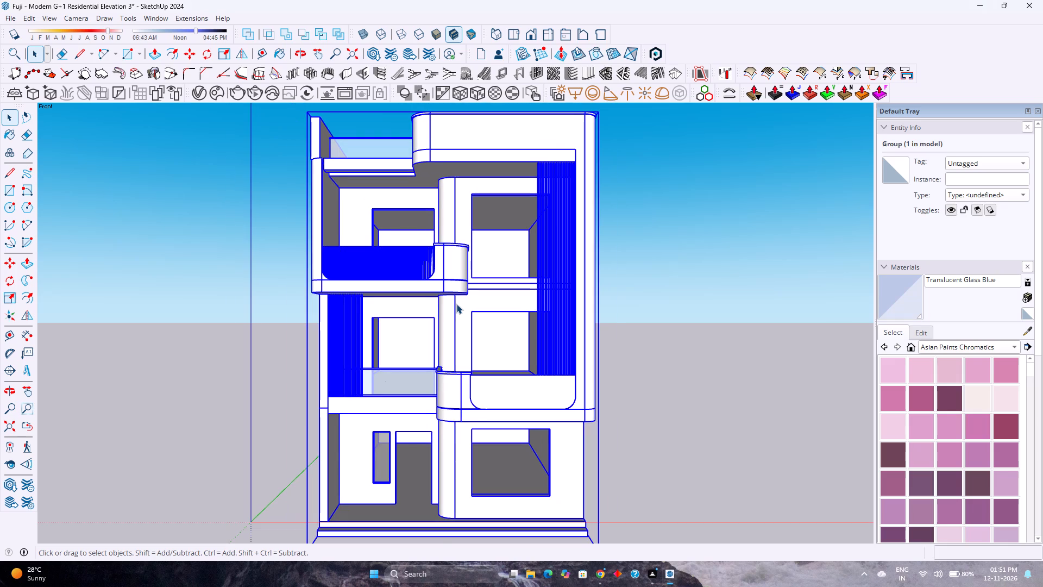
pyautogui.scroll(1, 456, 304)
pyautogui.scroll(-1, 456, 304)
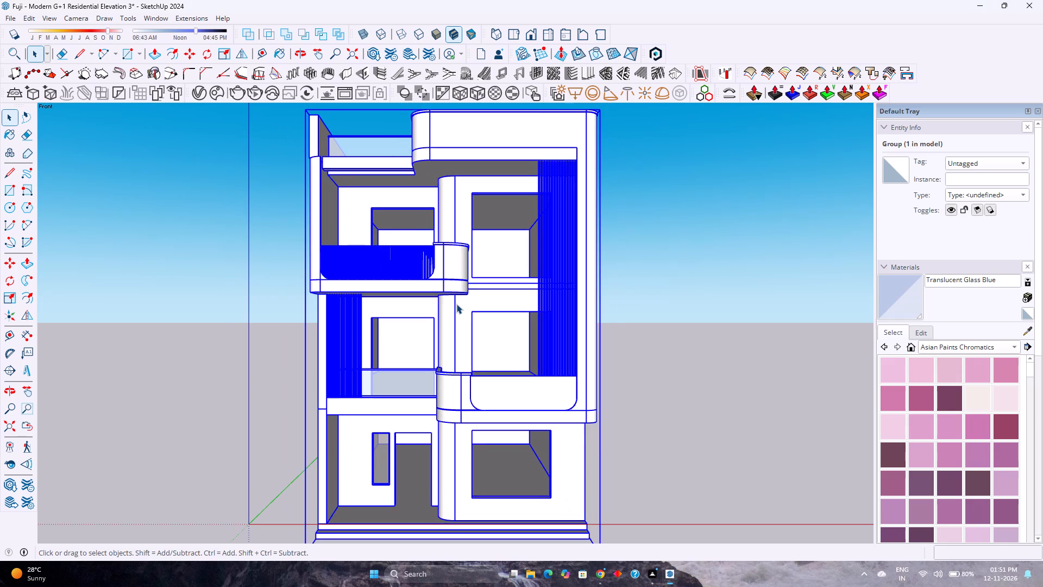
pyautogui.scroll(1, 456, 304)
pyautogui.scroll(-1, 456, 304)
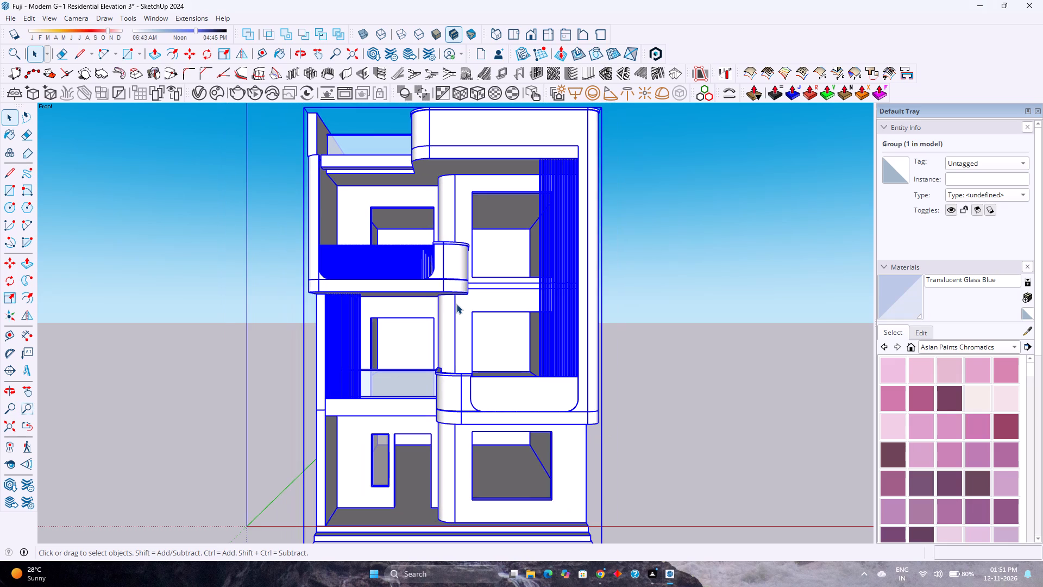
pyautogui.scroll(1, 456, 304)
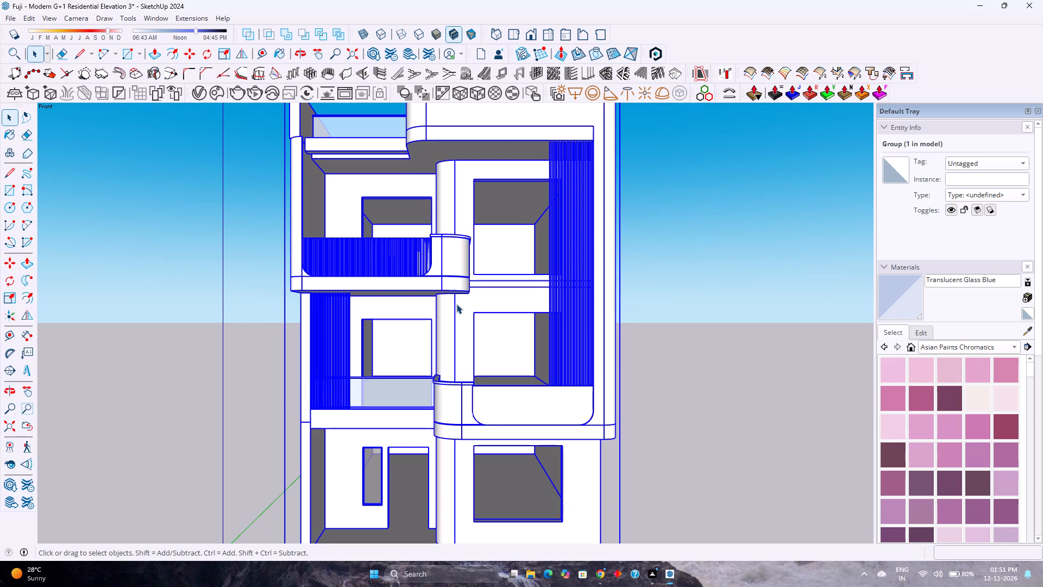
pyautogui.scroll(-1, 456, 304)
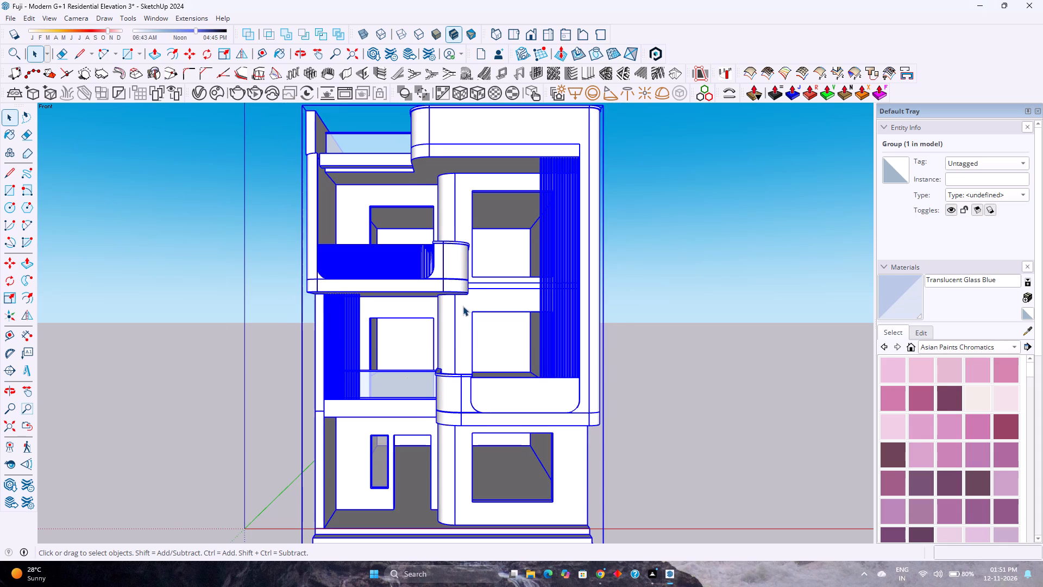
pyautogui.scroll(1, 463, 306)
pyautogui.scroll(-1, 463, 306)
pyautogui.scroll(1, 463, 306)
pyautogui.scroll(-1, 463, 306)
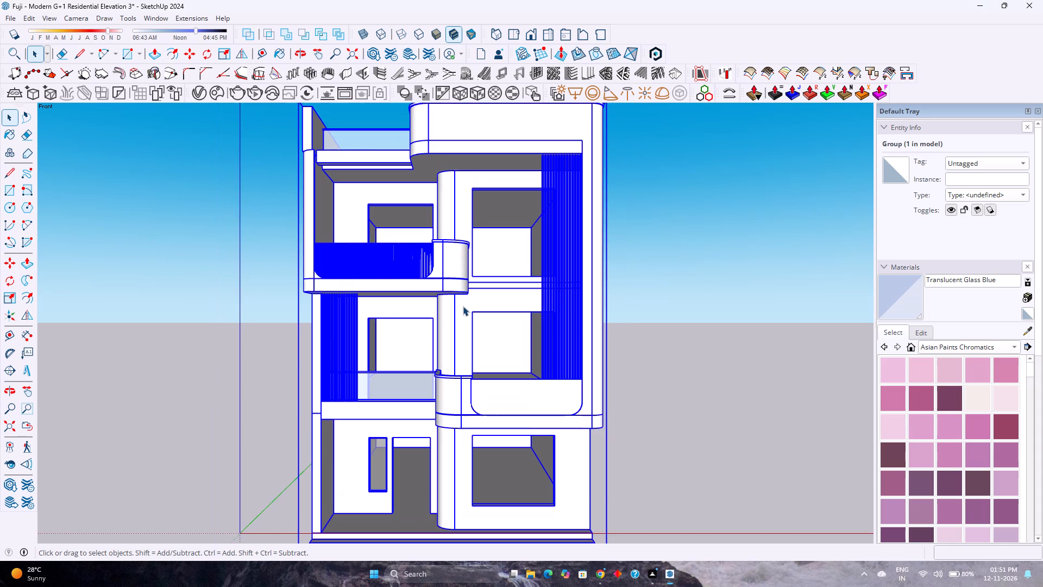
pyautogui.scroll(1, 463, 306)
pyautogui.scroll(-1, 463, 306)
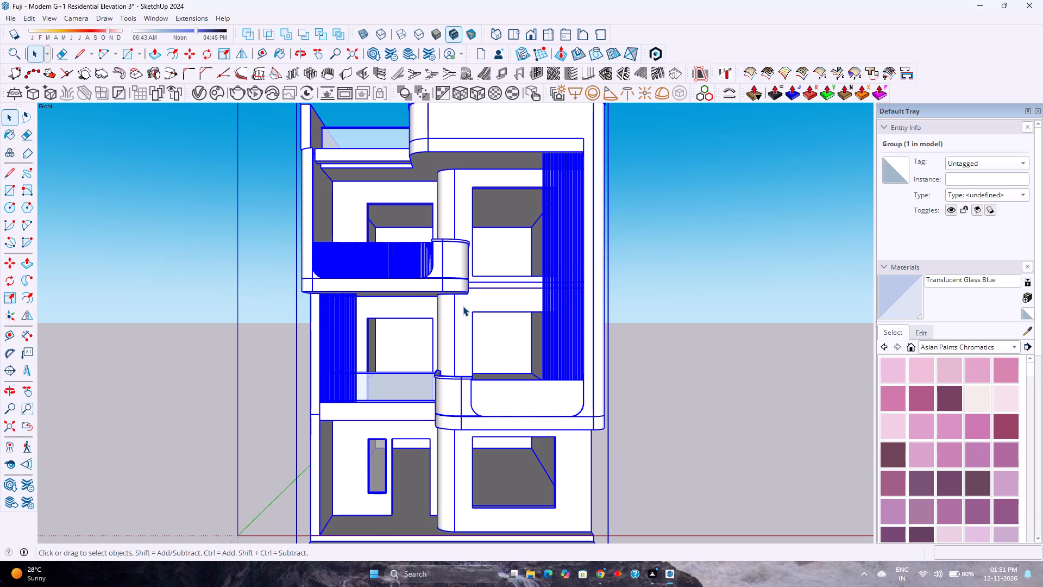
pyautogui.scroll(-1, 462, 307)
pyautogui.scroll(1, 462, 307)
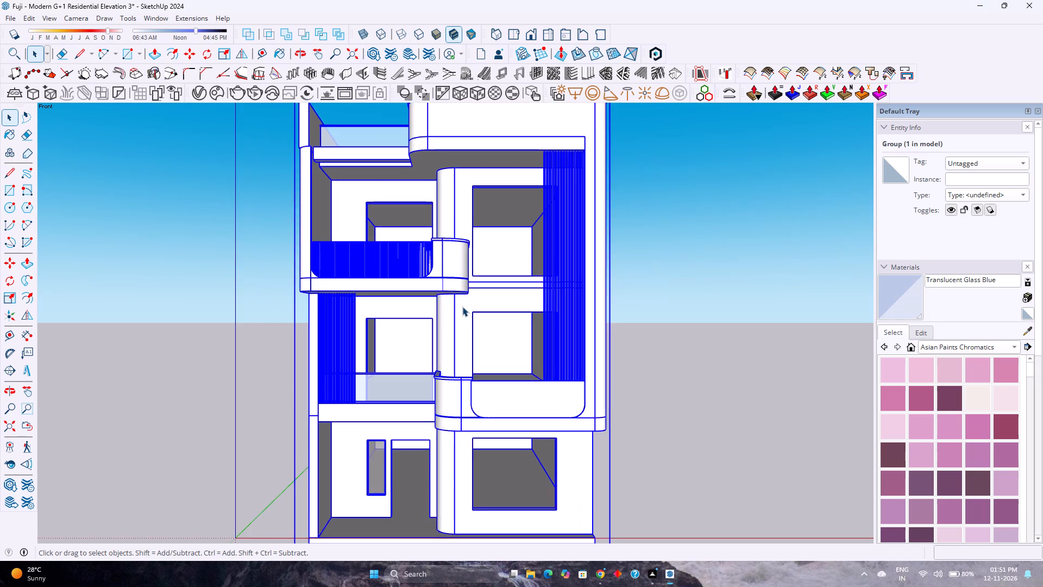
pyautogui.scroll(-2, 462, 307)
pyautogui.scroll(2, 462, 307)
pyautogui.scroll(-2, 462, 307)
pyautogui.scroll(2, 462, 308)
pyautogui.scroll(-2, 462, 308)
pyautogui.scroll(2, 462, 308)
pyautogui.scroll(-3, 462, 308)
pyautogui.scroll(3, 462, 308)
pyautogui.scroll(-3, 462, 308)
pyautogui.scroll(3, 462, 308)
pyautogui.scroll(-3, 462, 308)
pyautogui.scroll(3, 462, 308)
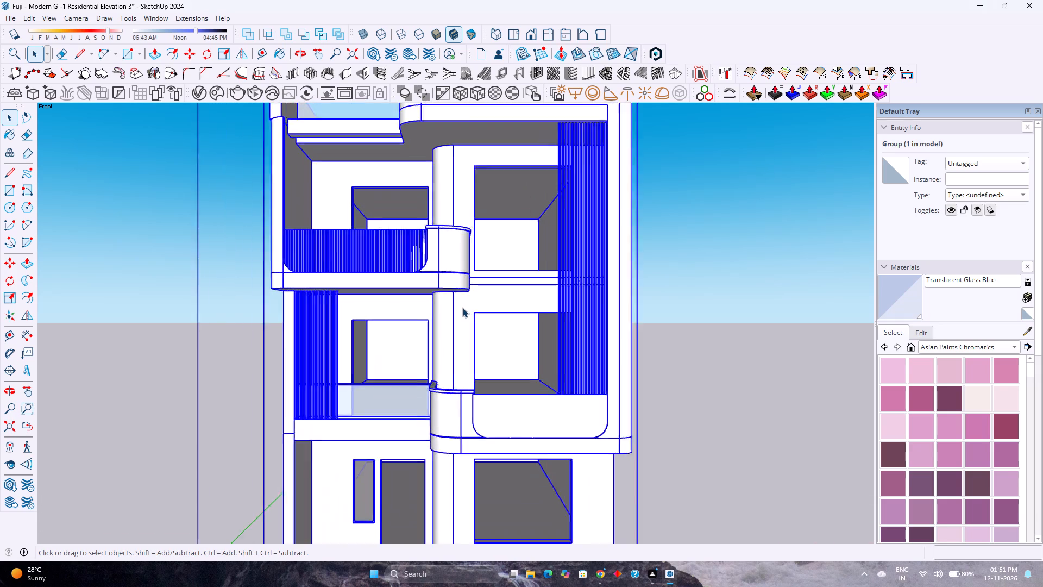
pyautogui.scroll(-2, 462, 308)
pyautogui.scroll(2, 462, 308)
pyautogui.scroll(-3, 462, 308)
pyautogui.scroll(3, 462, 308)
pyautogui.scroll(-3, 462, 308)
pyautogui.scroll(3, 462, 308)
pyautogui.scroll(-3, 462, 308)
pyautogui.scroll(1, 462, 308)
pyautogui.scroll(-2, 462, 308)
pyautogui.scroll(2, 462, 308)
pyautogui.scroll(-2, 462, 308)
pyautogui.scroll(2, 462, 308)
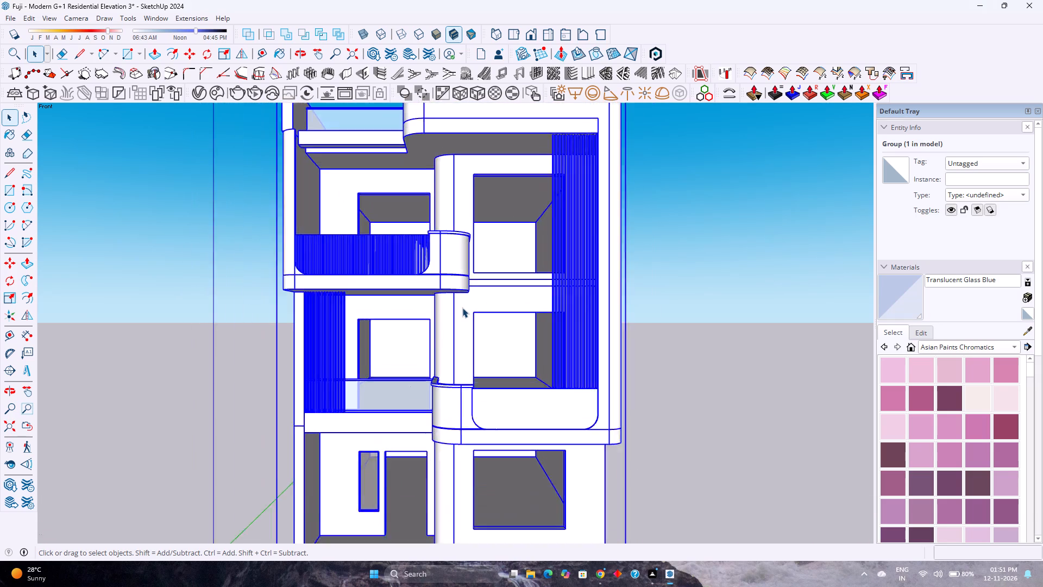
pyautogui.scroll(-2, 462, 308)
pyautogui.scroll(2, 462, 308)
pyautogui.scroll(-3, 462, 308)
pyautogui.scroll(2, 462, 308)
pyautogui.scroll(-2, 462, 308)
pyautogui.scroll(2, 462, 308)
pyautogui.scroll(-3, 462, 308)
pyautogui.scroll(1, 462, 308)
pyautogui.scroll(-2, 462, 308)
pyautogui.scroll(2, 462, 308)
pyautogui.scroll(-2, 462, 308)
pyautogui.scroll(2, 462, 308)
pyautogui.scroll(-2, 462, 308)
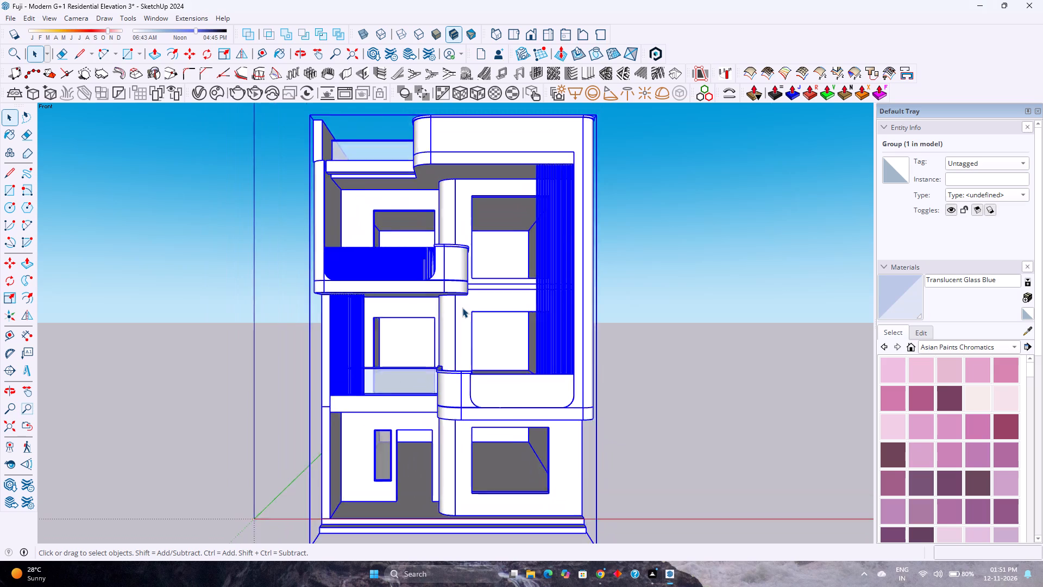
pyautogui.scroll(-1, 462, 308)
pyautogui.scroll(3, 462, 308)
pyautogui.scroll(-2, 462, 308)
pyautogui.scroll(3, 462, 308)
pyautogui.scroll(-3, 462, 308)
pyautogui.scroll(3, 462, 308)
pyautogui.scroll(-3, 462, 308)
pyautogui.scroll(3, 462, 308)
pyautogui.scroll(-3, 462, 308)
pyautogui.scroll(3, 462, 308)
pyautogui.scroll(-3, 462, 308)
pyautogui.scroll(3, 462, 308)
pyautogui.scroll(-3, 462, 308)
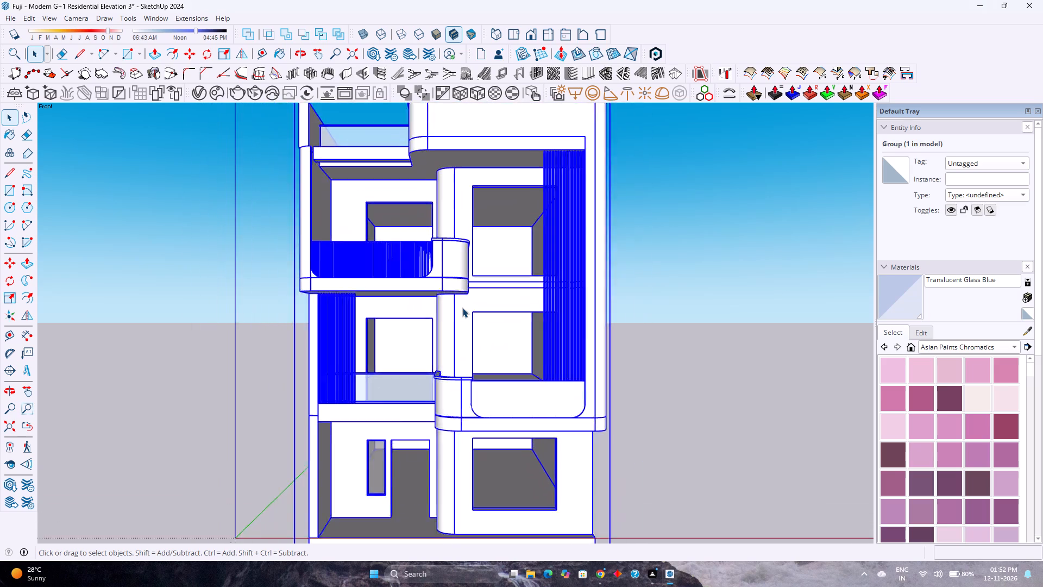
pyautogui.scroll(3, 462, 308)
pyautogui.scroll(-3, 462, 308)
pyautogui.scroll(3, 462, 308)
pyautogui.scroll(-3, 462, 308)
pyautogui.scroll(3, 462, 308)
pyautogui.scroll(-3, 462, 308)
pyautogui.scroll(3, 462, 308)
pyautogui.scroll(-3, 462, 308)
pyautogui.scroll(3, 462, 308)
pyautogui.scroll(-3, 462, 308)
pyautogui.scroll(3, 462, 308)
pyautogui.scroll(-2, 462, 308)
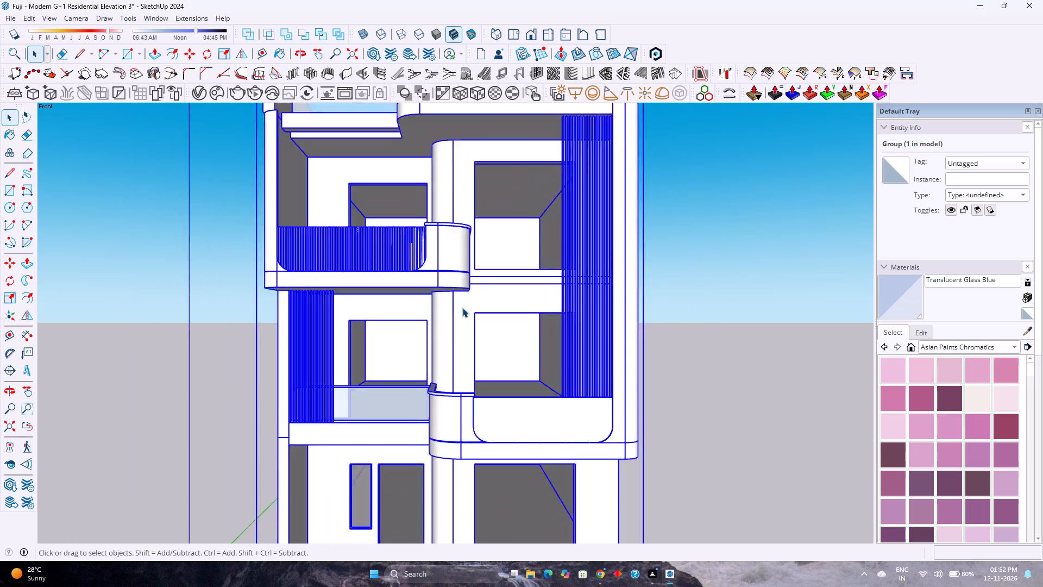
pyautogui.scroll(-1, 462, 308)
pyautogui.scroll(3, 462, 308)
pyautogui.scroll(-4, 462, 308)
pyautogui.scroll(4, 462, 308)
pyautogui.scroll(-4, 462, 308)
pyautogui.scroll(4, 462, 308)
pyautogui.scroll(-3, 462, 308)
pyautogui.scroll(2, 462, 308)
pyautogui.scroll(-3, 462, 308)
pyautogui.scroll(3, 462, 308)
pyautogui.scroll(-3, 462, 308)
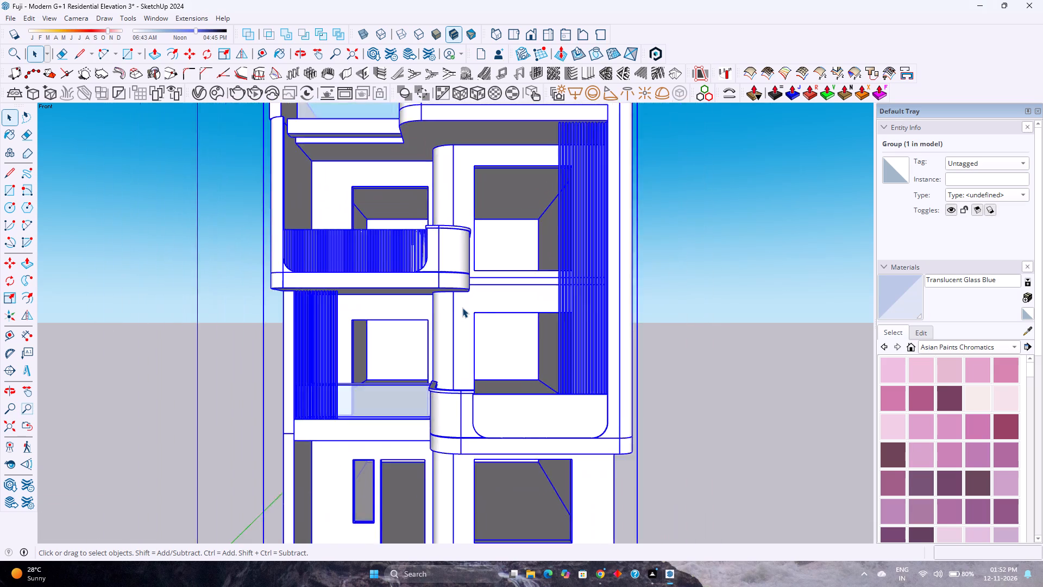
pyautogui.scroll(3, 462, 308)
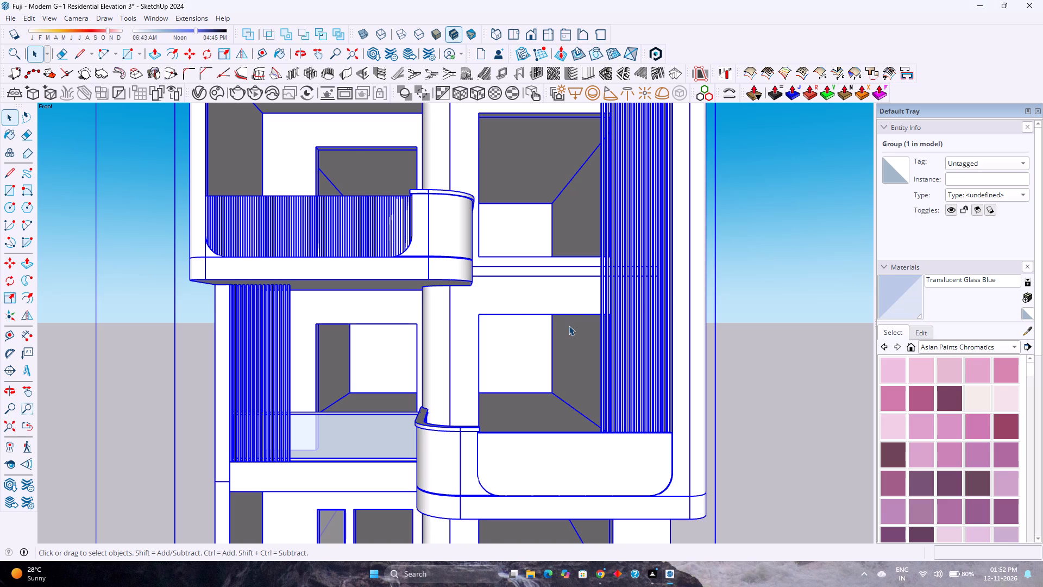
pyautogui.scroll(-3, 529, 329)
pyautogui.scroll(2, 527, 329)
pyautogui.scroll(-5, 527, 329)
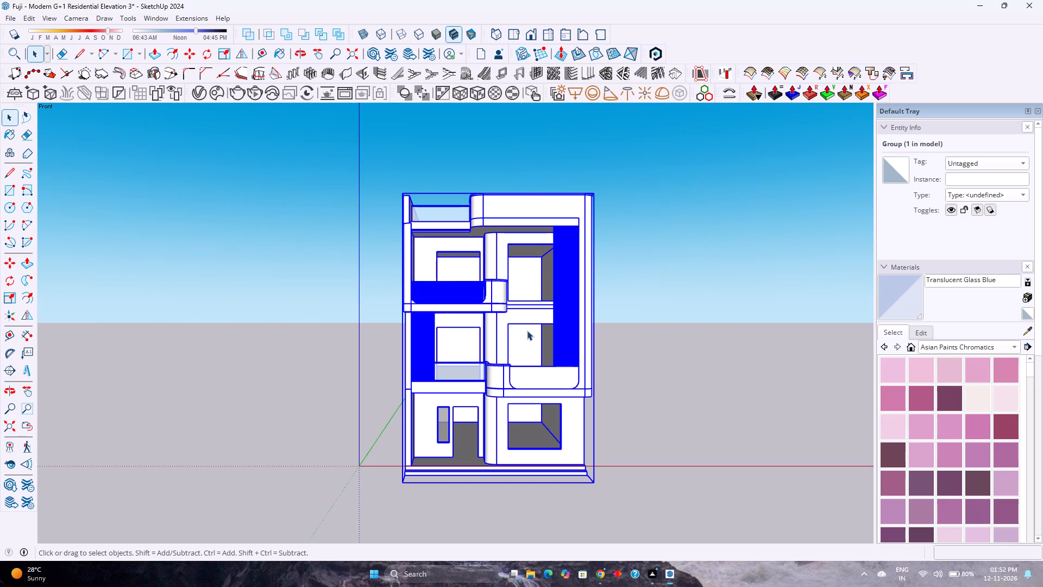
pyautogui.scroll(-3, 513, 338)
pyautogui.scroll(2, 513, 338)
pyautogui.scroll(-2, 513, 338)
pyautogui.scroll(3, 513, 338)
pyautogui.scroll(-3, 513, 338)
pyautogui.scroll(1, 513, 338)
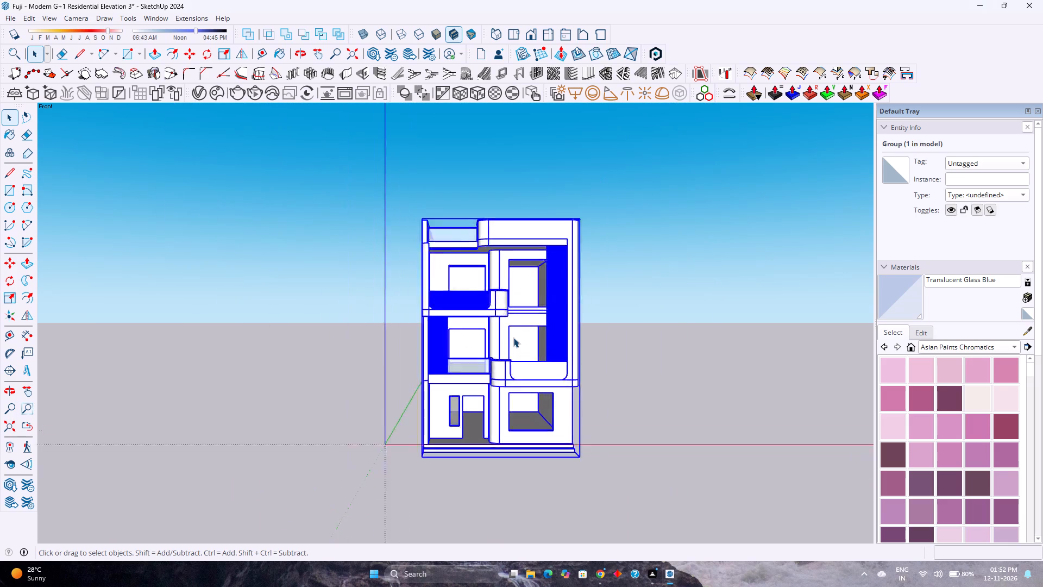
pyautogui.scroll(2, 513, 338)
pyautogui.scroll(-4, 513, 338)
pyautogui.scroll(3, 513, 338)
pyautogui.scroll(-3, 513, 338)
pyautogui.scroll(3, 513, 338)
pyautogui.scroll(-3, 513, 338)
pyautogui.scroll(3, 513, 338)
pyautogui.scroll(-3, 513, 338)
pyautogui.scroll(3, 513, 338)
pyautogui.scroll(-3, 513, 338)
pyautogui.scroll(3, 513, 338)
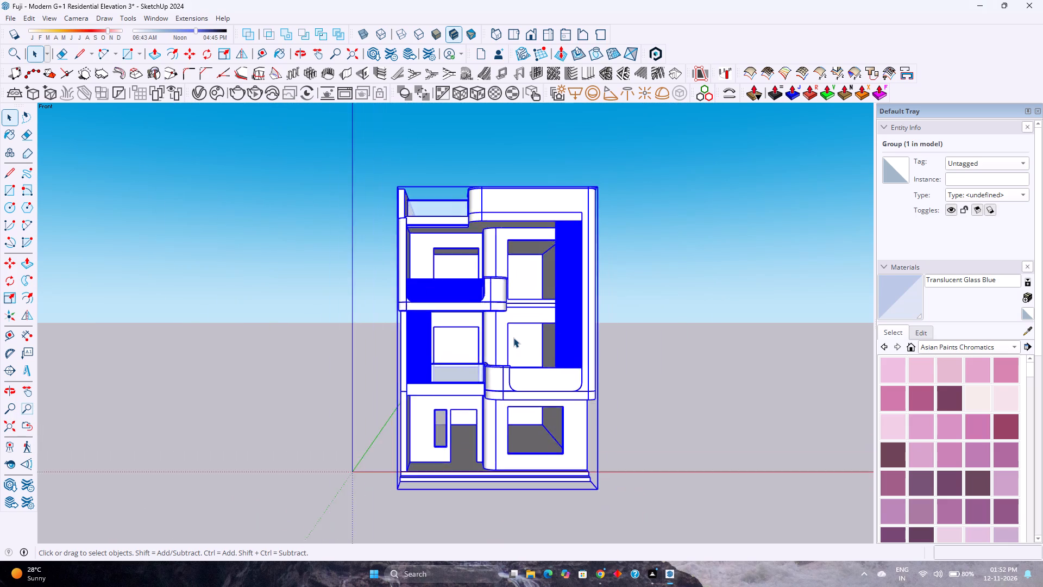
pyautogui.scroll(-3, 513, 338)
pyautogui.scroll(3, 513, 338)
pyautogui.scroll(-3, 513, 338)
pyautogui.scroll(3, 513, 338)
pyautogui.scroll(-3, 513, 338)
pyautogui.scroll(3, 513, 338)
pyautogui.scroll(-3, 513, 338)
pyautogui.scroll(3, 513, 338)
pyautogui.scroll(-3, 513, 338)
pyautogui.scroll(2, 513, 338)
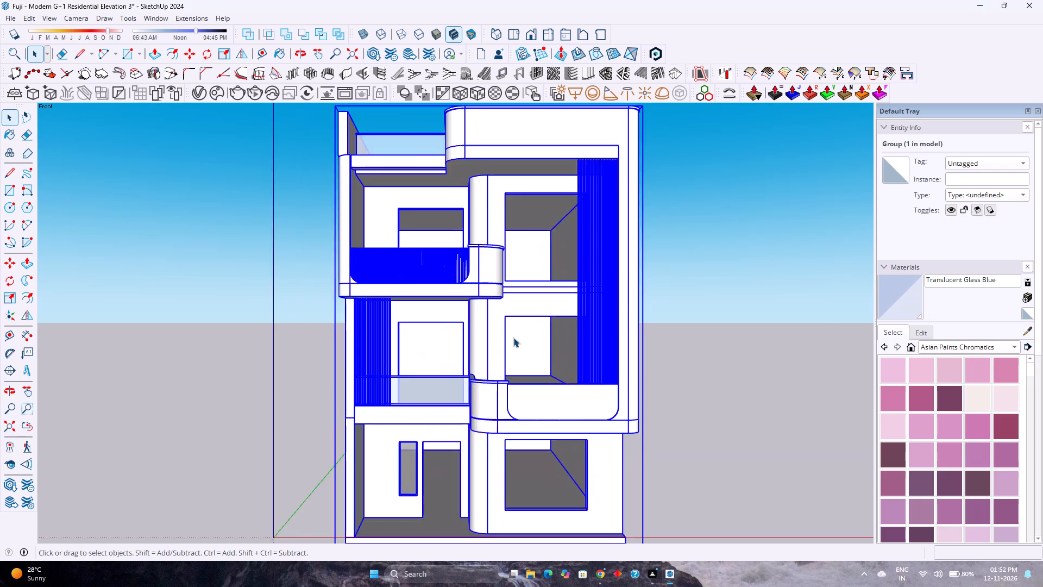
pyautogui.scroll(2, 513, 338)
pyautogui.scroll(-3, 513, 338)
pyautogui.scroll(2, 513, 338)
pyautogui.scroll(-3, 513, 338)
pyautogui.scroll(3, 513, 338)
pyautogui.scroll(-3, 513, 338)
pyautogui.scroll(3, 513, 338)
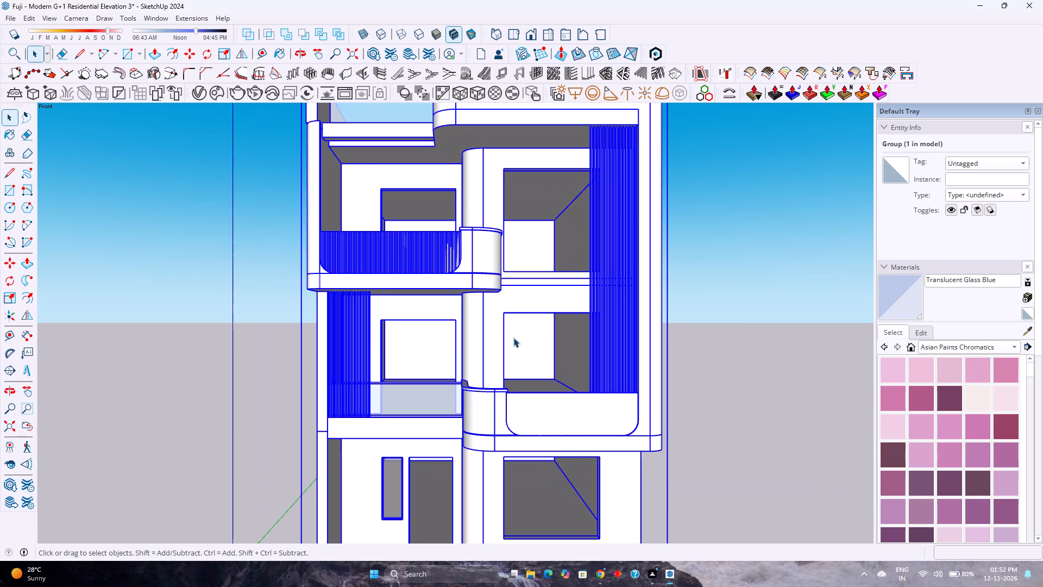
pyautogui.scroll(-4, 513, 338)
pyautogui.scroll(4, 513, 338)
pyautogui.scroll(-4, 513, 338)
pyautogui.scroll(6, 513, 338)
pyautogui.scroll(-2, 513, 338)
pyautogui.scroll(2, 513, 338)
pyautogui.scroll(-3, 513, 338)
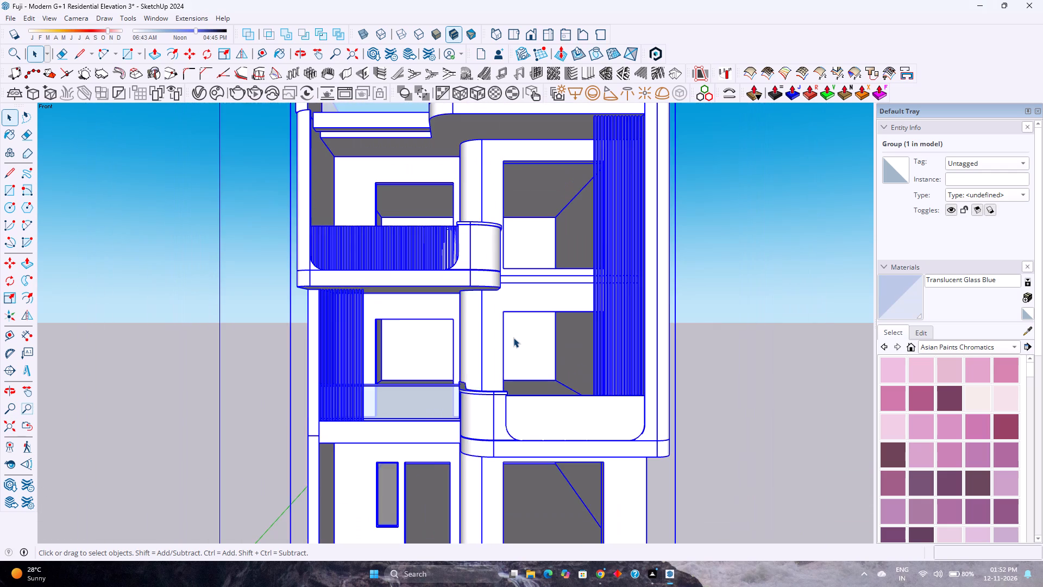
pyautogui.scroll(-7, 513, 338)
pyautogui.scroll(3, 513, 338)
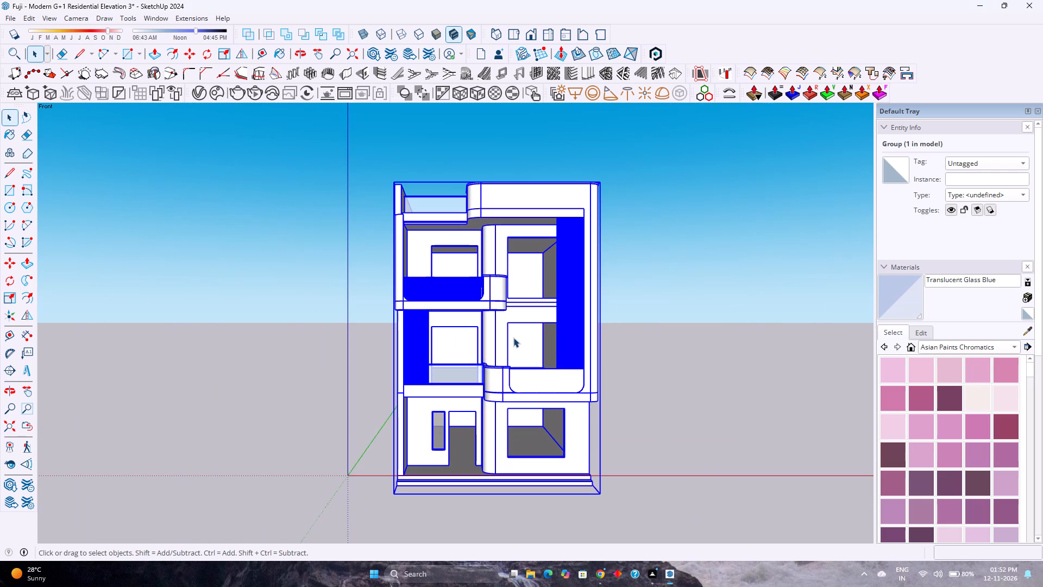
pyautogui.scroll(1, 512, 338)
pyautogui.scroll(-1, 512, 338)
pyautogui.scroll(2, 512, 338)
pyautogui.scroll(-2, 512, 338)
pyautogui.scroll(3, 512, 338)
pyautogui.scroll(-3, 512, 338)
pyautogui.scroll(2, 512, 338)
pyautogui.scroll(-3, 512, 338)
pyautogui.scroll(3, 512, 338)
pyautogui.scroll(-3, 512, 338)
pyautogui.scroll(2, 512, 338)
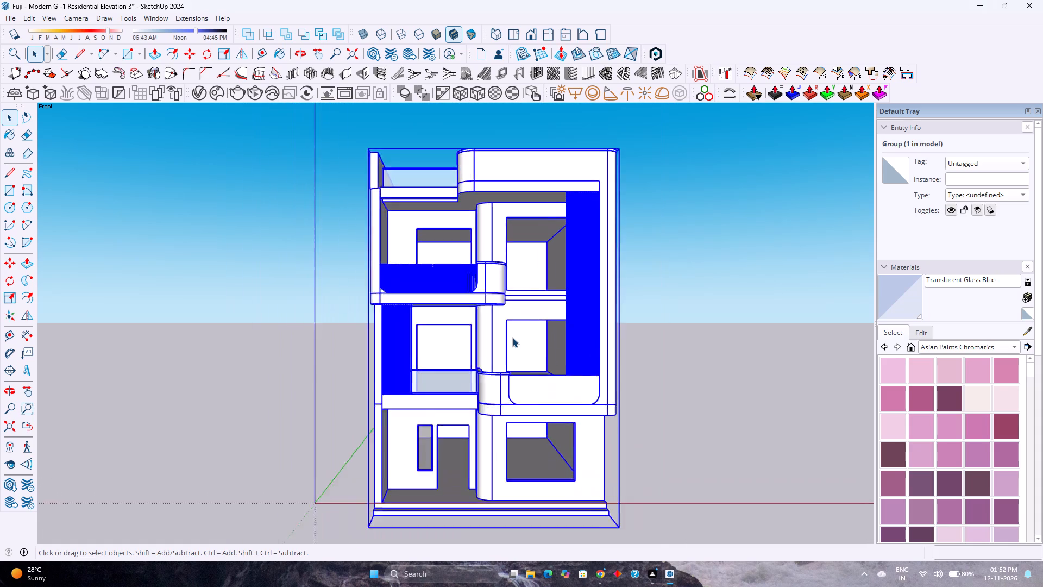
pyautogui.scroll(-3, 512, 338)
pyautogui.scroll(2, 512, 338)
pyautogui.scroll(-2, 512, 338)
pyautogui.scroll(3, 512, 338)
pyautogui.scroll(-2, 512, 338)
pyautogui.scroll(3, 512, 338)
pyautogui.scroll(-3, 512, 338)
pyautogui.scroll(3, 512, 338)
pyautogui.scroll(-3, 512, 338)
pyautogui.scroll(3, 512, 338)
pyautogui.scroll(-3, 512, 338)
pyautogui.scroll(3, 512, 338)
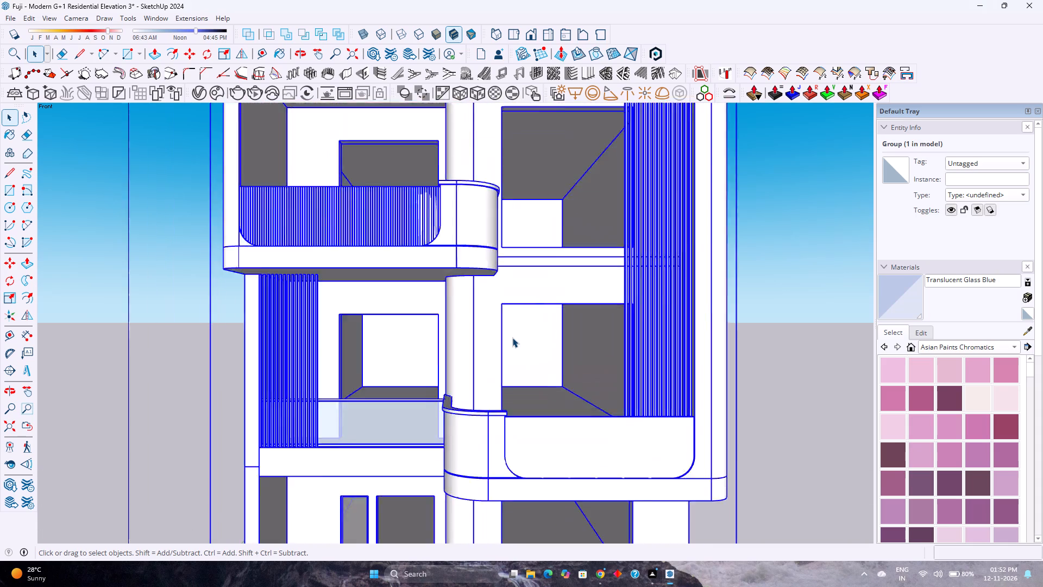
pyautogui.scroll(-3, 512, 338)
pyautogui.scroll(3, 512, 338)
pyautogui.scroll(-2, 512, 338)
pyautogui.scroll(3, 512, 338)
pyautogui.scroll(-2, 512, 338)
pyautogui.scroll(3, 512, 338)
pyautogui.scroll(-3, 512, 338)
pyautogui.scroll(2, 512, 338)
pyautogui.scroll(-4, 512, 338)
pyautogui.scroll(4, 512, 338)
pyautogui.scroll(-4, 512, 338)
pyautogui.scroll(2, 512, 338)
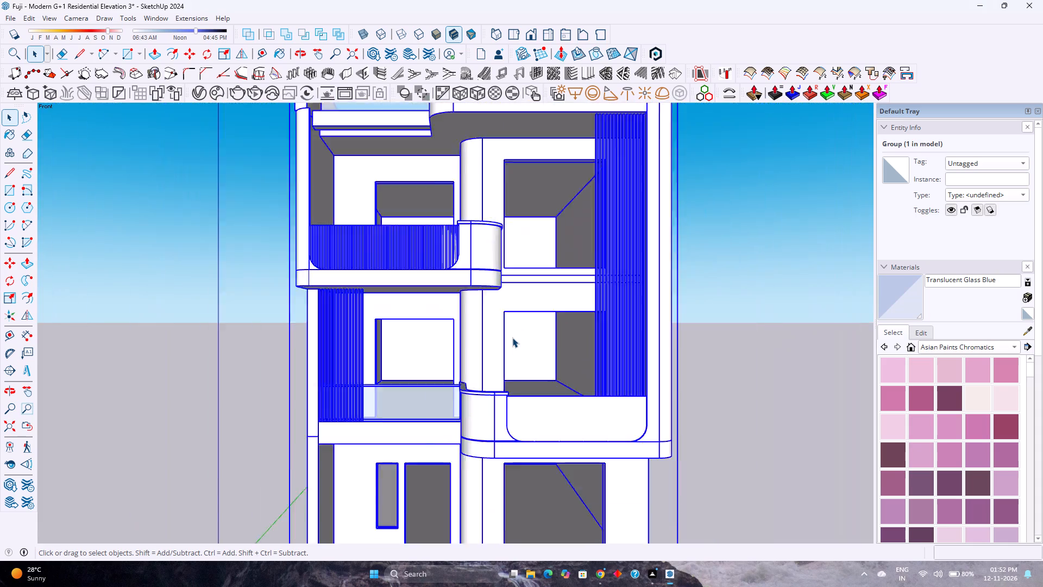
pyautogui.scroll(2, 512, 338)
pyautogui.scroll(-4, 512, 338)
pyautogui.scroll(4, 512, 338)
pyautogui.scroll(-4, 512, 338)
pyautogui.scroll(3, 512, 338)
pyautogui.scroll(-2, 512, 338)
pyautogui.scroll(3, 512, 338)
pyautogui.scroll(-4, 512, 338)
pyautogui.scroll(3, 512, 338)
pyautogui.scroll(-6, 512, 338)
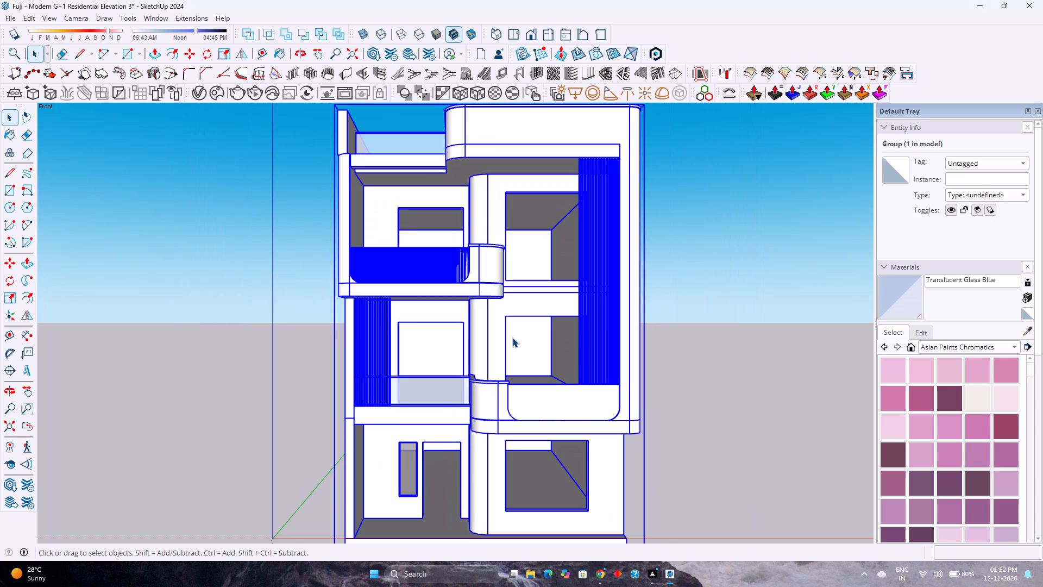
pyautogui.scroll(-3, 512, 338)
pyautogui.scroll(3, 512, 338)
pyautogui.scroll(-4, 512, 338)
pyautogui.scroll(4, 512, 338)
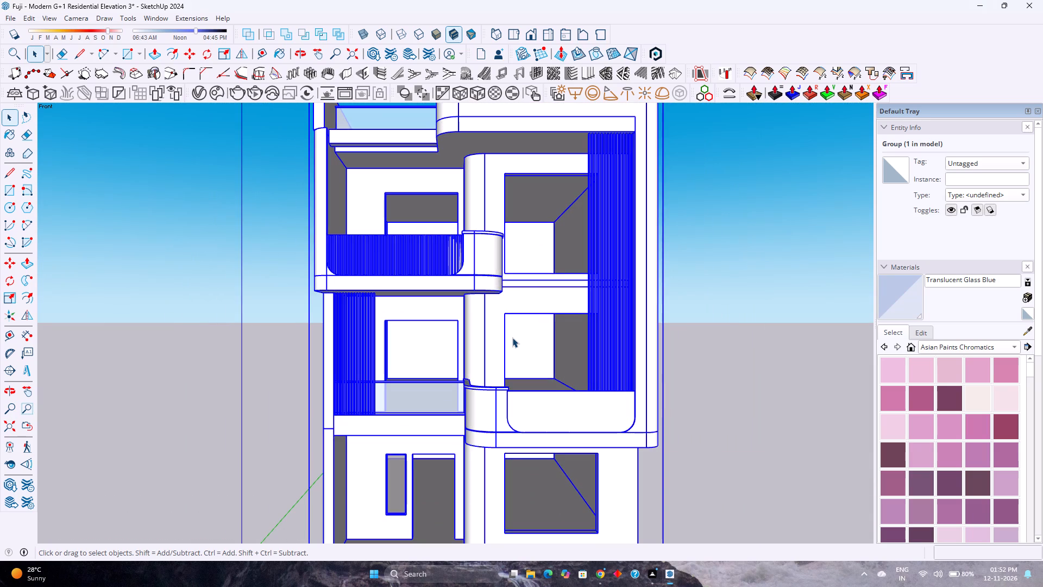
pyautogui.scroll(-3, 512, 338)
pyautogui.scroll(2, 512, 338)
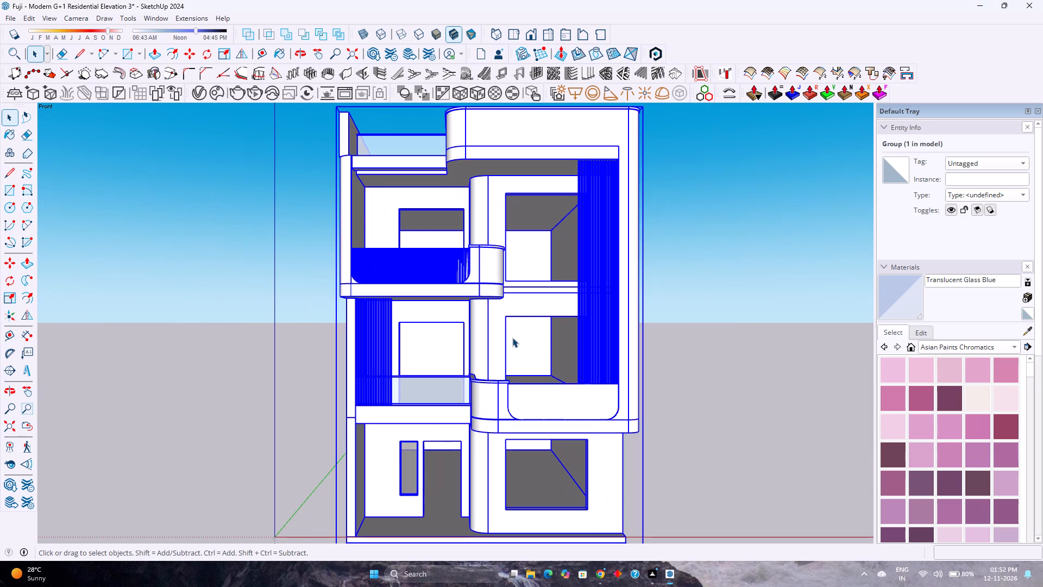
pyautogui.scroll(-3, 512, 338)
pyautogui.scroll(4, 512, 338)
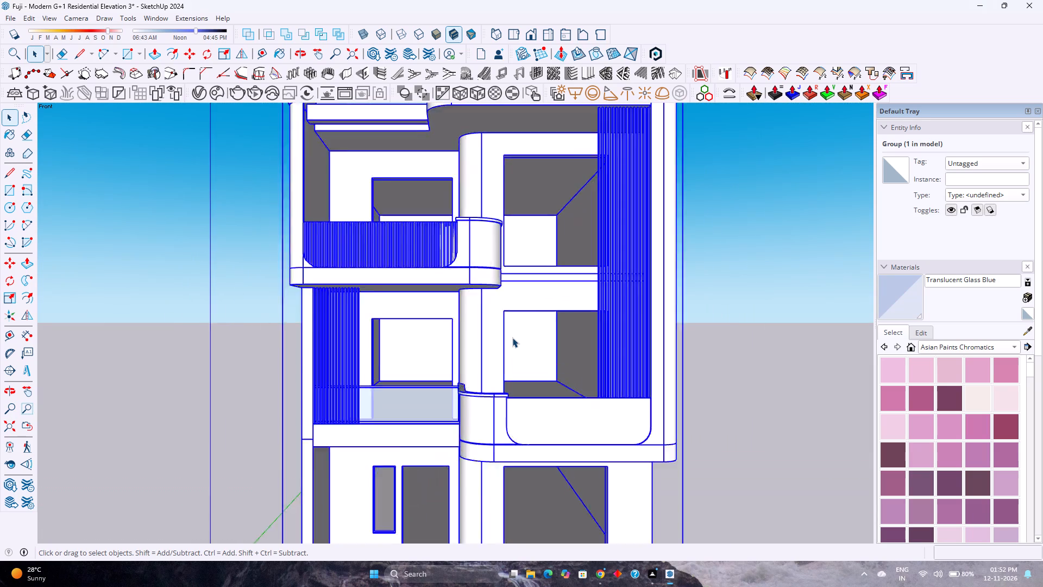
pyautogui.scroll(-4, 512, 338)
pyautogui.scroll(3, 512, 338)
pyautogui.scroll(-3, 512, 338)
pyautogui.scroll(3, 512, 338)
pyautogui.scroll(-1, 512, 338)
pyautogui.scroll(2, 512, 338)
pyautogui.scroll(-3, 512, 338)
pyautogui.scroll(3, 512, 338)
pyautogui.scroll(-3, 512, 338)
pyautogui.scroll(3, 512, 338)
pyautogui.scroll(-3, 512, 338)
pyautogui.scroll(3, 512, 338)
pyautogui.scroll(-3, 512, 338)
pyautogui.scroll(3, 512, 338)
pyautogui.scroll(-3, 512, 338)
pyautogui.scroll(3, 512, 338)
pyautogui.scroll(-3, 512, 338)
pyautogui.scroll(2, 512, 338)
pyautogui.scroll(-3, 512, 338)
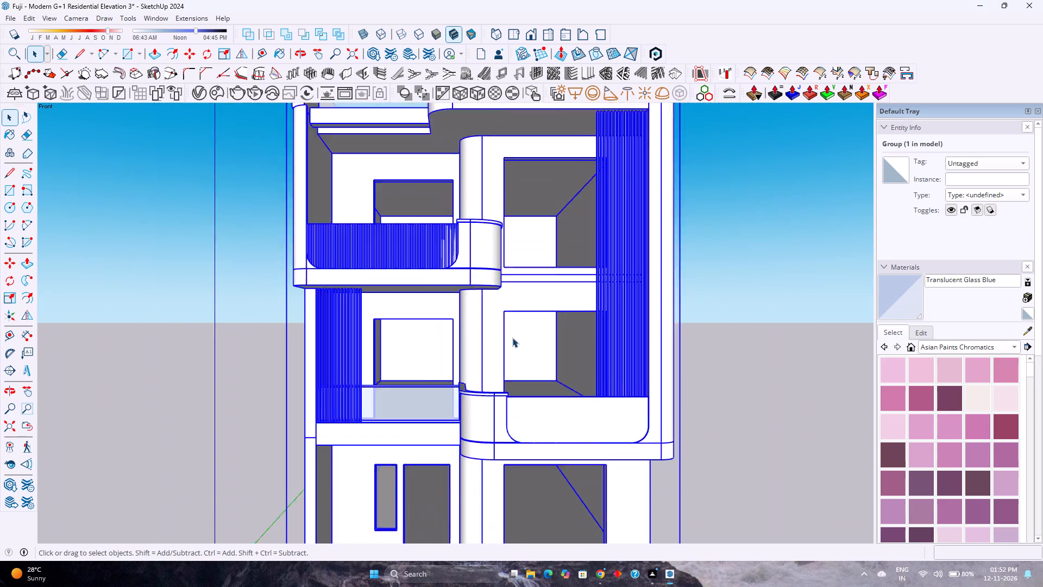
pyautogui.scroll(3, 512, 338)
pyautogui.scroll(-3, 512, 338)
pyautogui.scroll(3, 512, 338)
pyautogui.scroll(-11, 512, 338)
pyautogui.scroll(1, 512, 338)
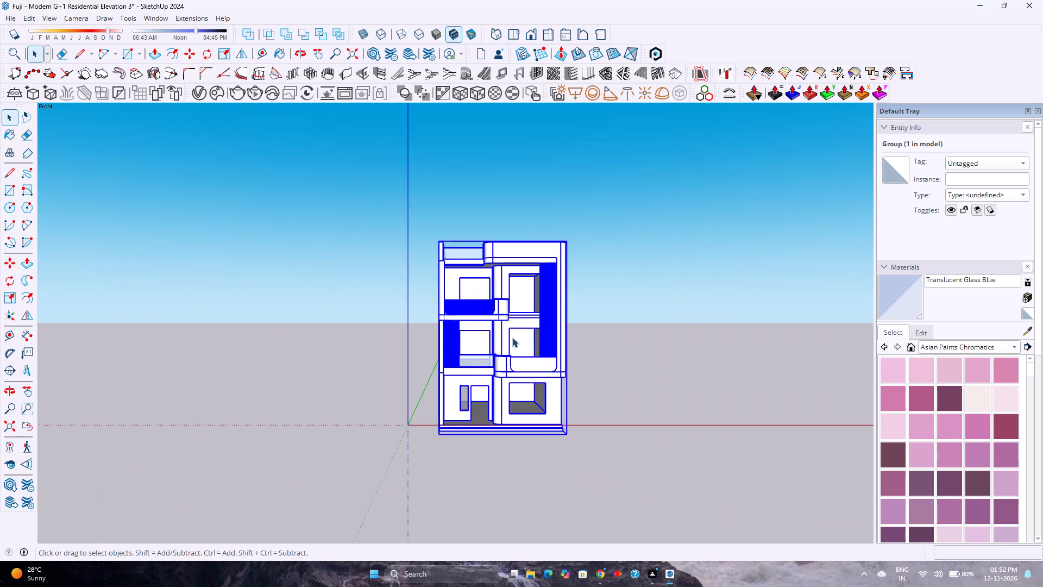
# Examine the building's front corner, side wall and curved first-floor balcony from an angled view, both whole and close up.
pyautogui.scroll(3, 512, 338)
pyautogui.moveTo(511, 338); pyautogui.dragTo(368, 345, button='middle')
pyautogui.scroll(4, 366, 338)
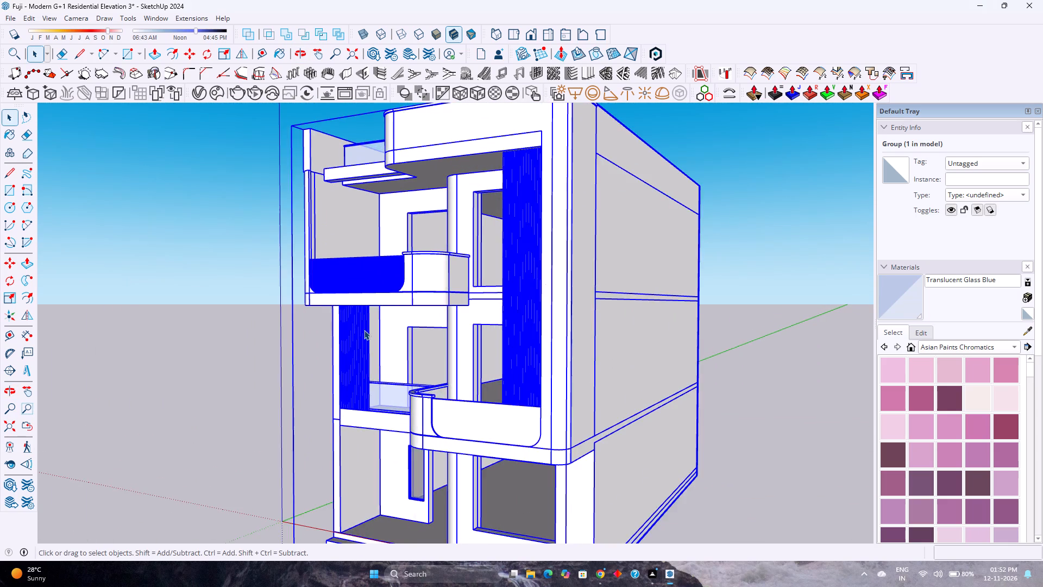
pyautogui.scroll(-4, 364, 330)
pyautogui.scroll(2, 365, 330)
pyautogui.scroll(-3, 638, 453)
pyautogui.scroll(4, 623, 446)
pyautogui.scroll(-4, 623, 446)
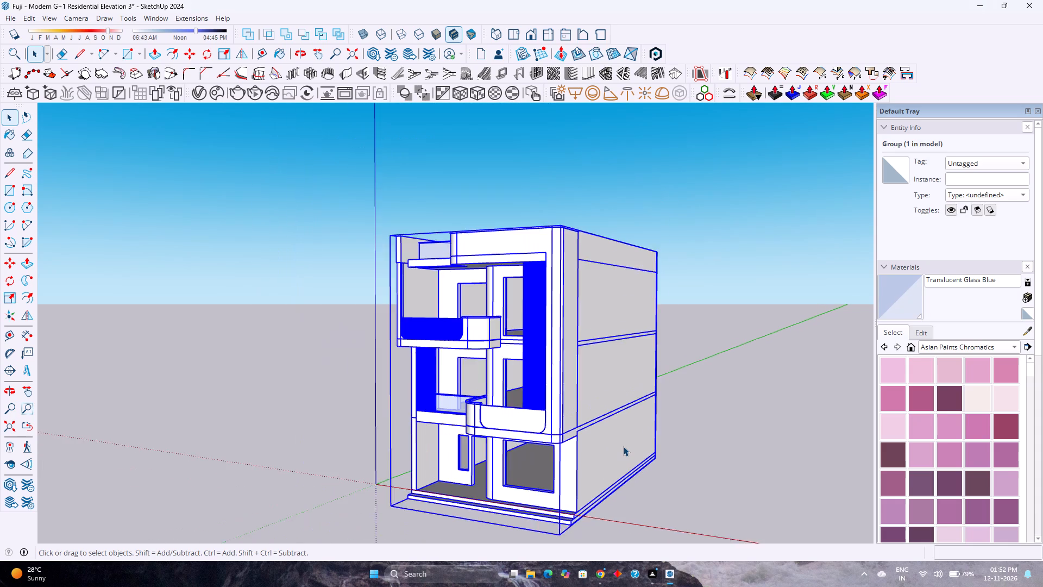
pyautogui.scroll(1, 623, 446)
pyautogui.scroll(2, 568, 448)
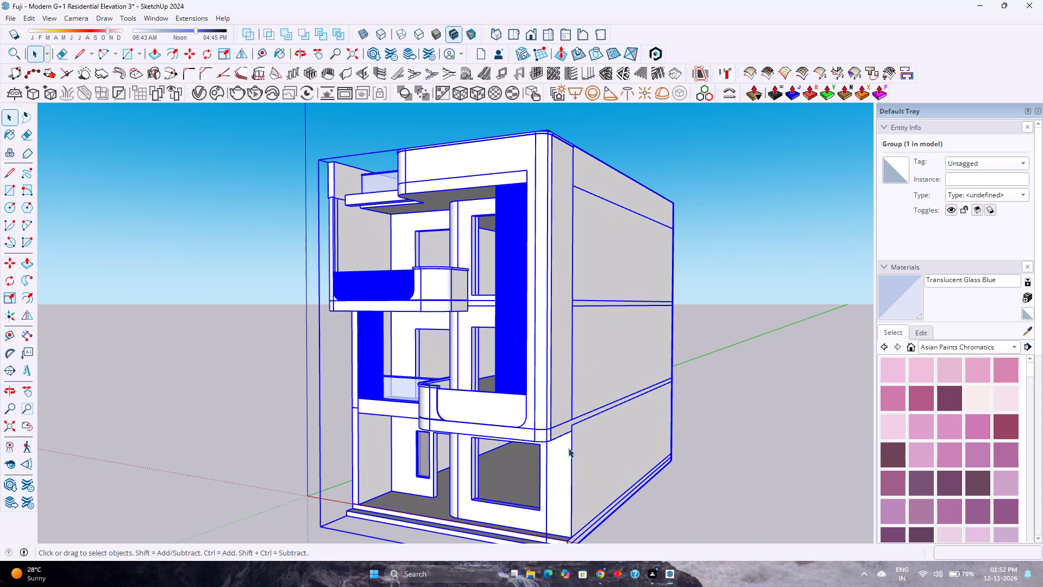
pyautogui.scroll(1, 568, 448)
pyautogui.scroll(-1, 568, 448)
pyautogui.scroll(2, 568, 448)
pyautogui.scroll(-3, 568, 448)
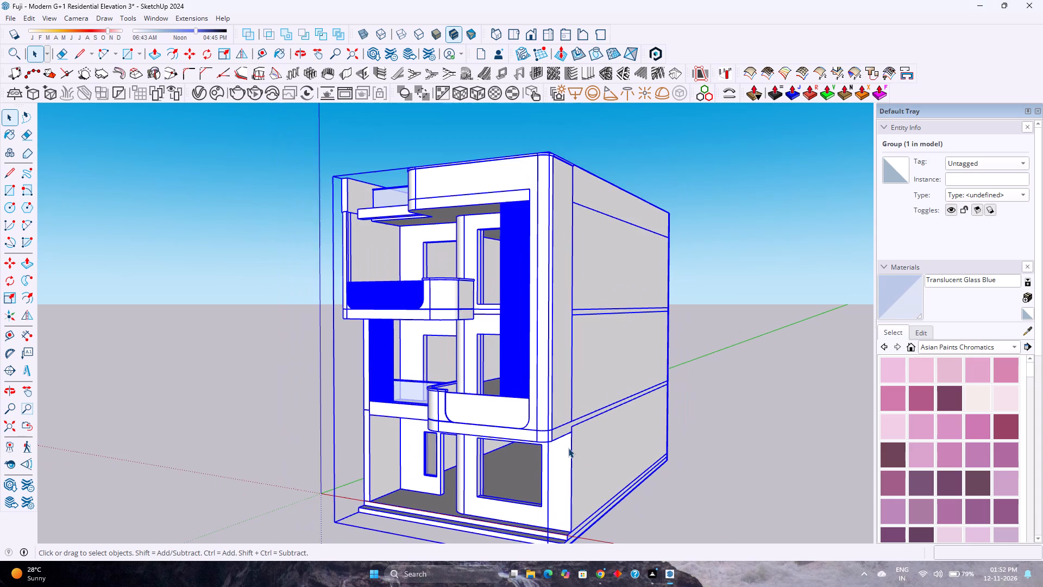
pyautogui.scroll(3, 568, 448)
pyautogui.scroll(-3, 568, 448)
pyautogui.scroll(2, 568, 448)
pyautogui.scroll(-3, 568, 448)
pyautogui.scroll(3, 568, 448)
pyautogui.scroll(-3, 568, 448)
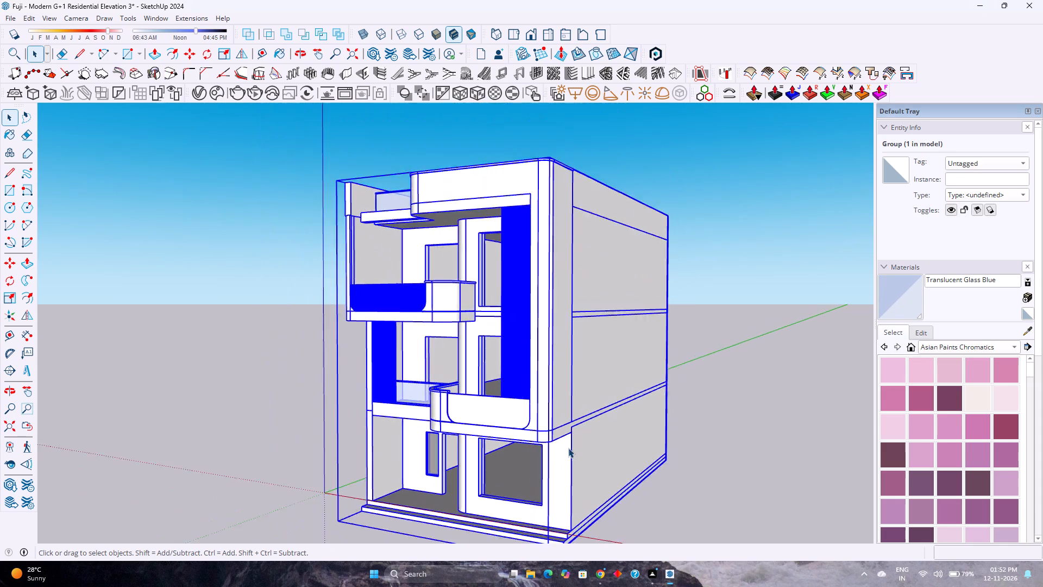
pyautogui.scroll(3, 568, 448)
pyautogui.scroll(-3, 568, 448)
pyautogui.scroll(3, 568, 448)
pyautogui.scroll(-3, 568, 448)
pyautogui.scroll(4, 568, 448)
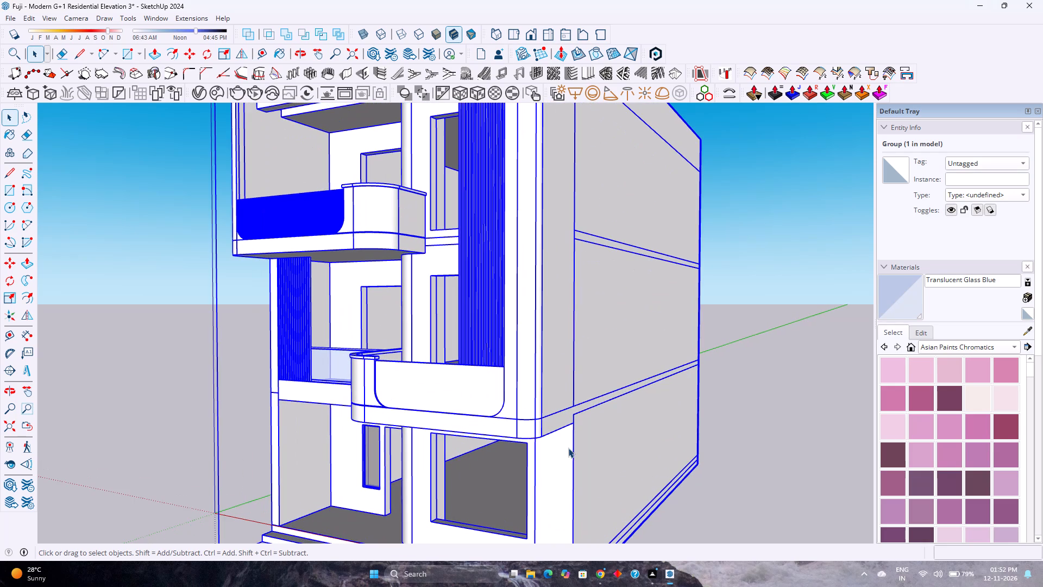
pyautogui.scroll(2, 568, 448)
pyautogui.scroll(-2, 568, 448)
pyautogui.scroll(2, 568, 448)
pyautogui.scroll(-2, 568, 448)
pyautogui.scroll(2, 568, 448)
pyautogui.scroll(-2, 568, 448)
pyautogui.scroll(2, 568, 448)
pyautogui.scroll(-2, 568, 448)
pyautogui.scroll(2, 568, 448)
pyautogui.scroll(-2, 568, 448)
pyautogui.scroll(2, 568, 448)
pyautogui.scroll(-2, 568, 448)
pyautogui.scroll(2, 568, 448)
pyautogui.scroll(-2, 568, 448)
pyautogui.scroll(2, 568, 448)
pyautogui.scroll(-2, 568, 448)
pyautogui.scroll(3, 568, 448)
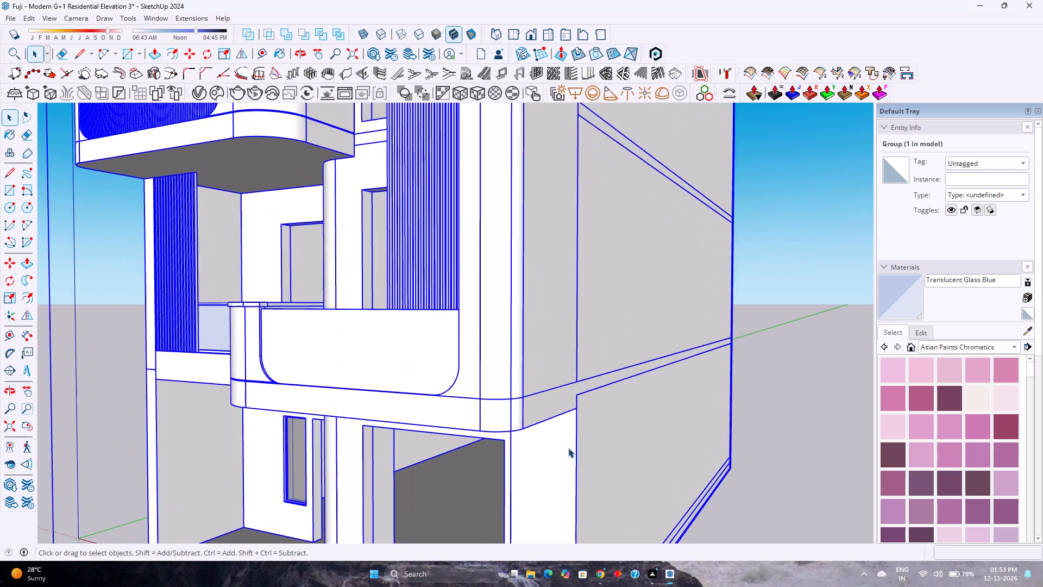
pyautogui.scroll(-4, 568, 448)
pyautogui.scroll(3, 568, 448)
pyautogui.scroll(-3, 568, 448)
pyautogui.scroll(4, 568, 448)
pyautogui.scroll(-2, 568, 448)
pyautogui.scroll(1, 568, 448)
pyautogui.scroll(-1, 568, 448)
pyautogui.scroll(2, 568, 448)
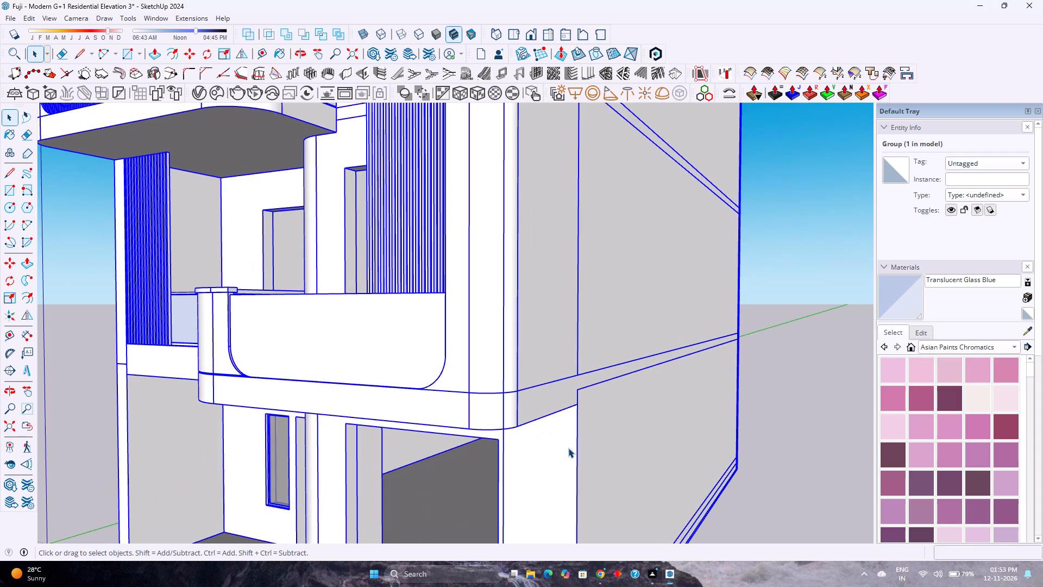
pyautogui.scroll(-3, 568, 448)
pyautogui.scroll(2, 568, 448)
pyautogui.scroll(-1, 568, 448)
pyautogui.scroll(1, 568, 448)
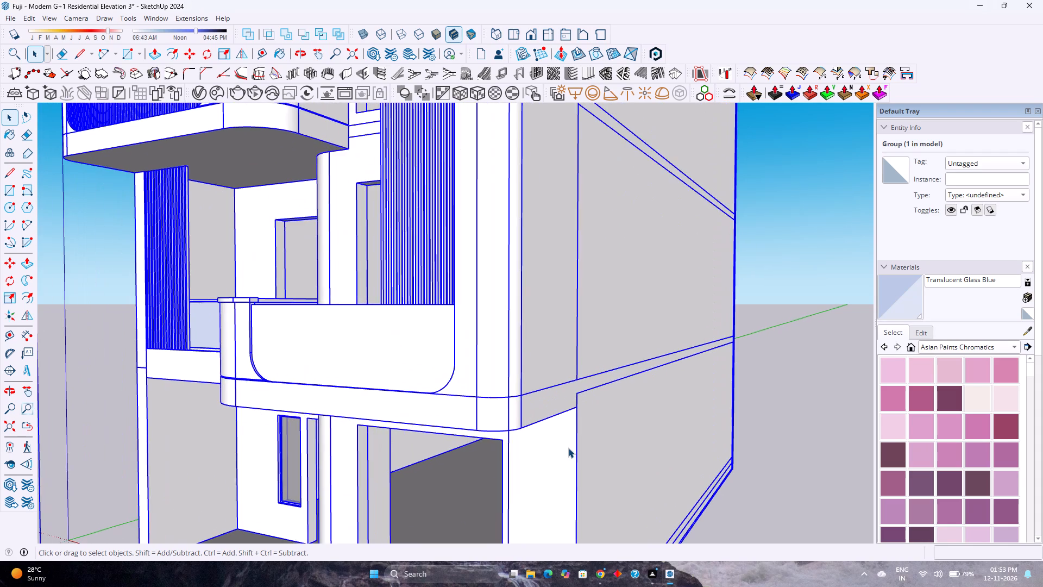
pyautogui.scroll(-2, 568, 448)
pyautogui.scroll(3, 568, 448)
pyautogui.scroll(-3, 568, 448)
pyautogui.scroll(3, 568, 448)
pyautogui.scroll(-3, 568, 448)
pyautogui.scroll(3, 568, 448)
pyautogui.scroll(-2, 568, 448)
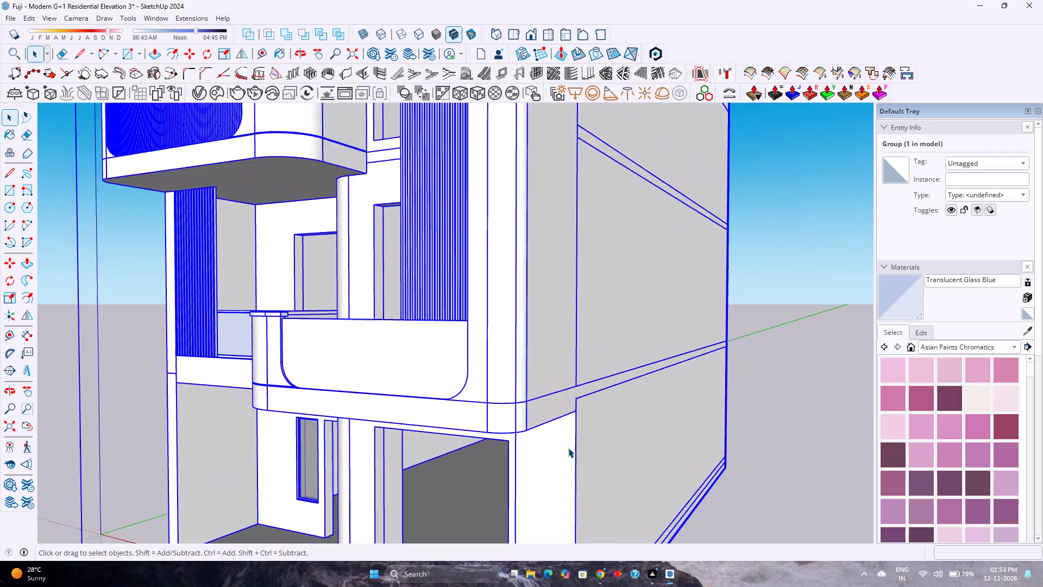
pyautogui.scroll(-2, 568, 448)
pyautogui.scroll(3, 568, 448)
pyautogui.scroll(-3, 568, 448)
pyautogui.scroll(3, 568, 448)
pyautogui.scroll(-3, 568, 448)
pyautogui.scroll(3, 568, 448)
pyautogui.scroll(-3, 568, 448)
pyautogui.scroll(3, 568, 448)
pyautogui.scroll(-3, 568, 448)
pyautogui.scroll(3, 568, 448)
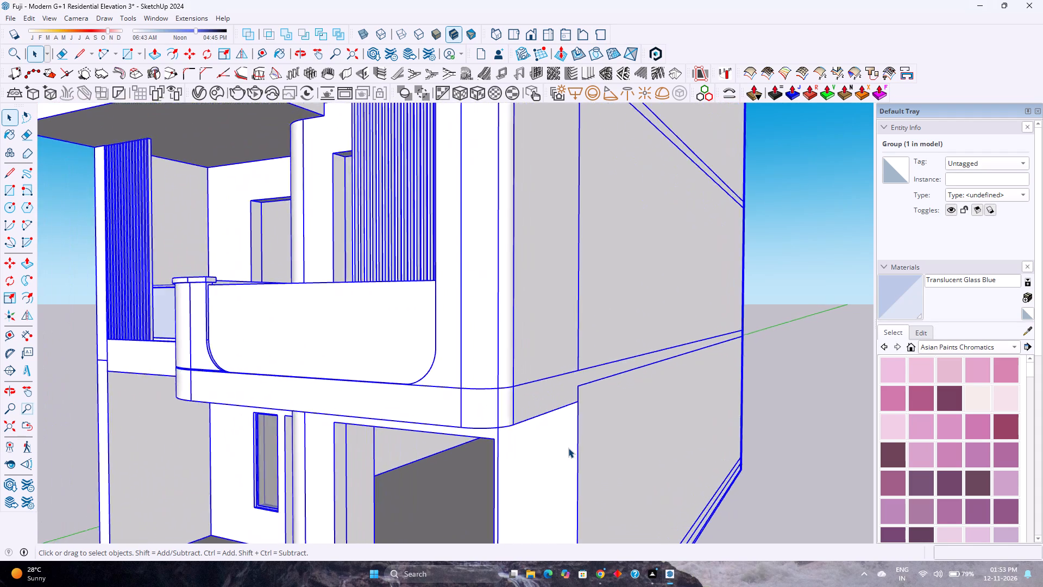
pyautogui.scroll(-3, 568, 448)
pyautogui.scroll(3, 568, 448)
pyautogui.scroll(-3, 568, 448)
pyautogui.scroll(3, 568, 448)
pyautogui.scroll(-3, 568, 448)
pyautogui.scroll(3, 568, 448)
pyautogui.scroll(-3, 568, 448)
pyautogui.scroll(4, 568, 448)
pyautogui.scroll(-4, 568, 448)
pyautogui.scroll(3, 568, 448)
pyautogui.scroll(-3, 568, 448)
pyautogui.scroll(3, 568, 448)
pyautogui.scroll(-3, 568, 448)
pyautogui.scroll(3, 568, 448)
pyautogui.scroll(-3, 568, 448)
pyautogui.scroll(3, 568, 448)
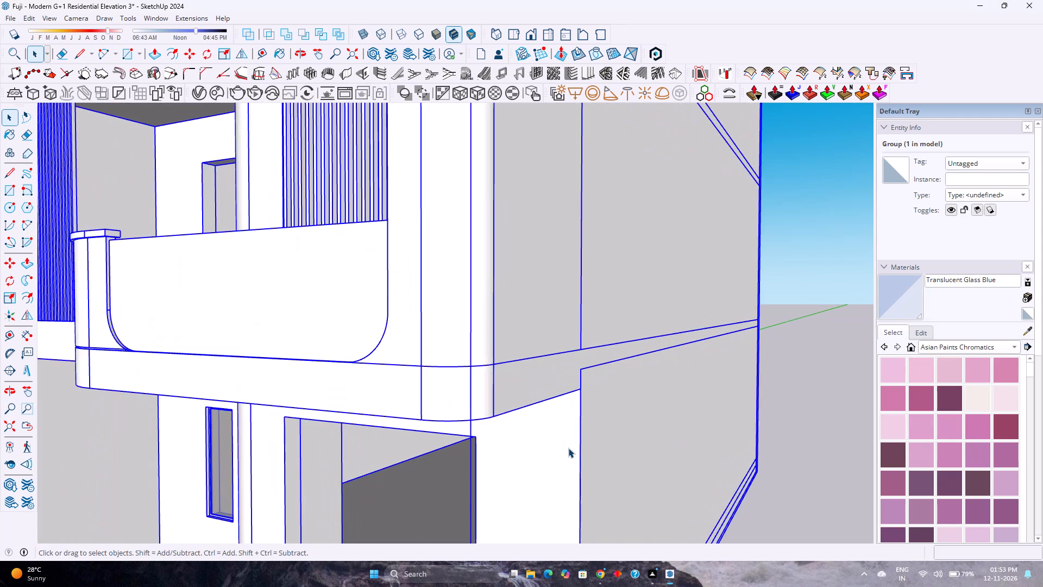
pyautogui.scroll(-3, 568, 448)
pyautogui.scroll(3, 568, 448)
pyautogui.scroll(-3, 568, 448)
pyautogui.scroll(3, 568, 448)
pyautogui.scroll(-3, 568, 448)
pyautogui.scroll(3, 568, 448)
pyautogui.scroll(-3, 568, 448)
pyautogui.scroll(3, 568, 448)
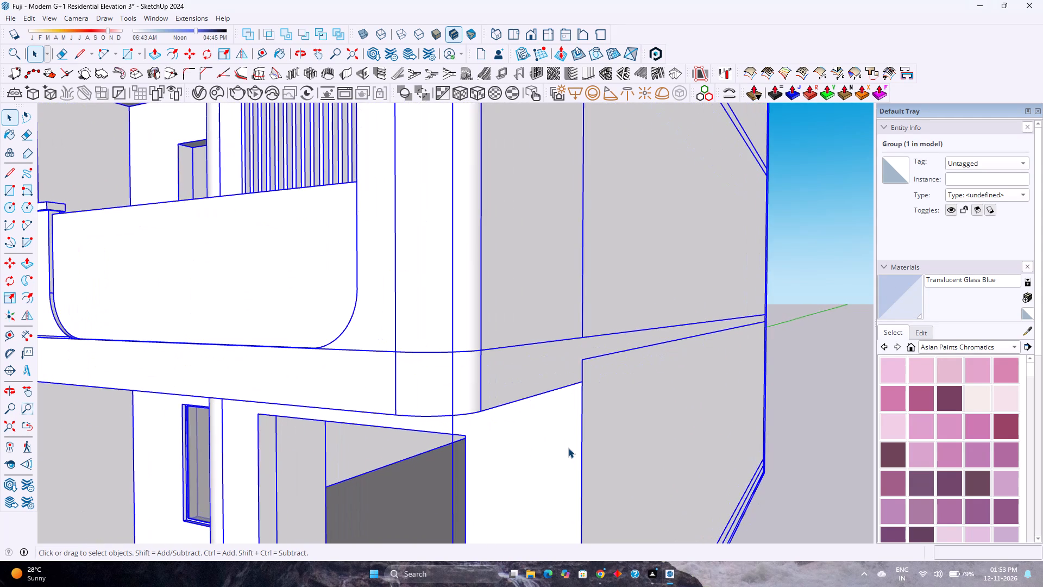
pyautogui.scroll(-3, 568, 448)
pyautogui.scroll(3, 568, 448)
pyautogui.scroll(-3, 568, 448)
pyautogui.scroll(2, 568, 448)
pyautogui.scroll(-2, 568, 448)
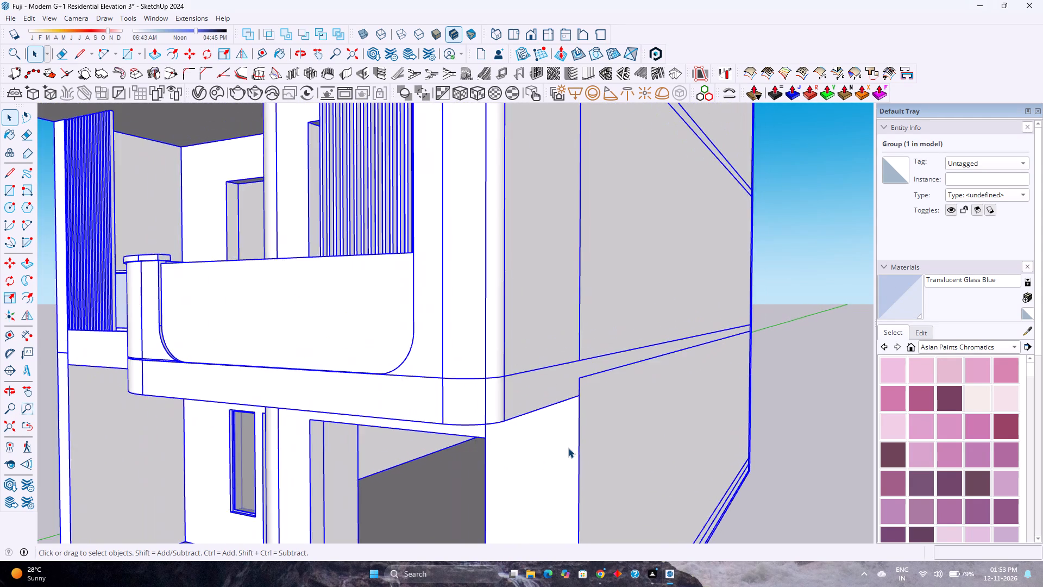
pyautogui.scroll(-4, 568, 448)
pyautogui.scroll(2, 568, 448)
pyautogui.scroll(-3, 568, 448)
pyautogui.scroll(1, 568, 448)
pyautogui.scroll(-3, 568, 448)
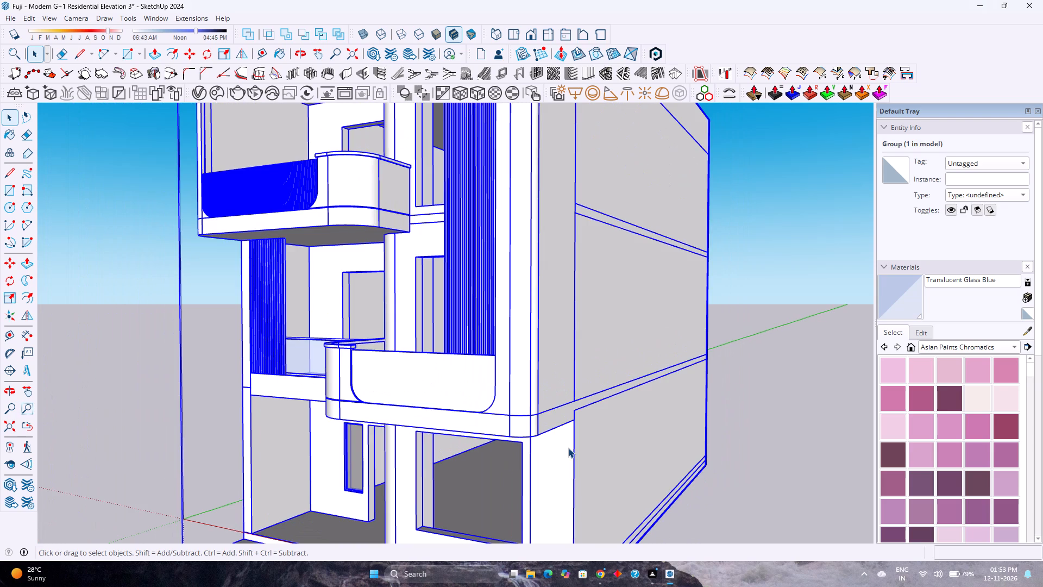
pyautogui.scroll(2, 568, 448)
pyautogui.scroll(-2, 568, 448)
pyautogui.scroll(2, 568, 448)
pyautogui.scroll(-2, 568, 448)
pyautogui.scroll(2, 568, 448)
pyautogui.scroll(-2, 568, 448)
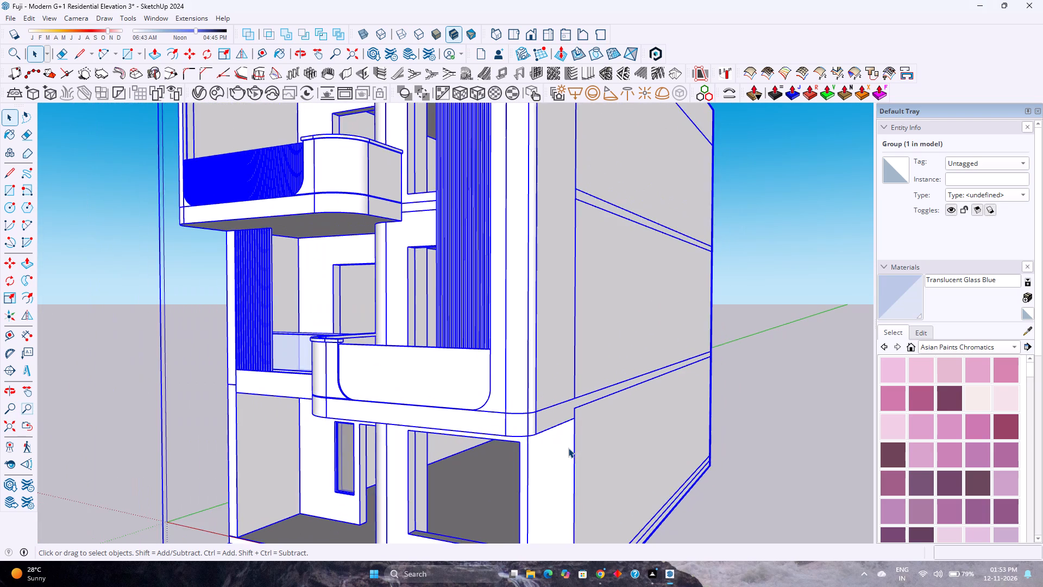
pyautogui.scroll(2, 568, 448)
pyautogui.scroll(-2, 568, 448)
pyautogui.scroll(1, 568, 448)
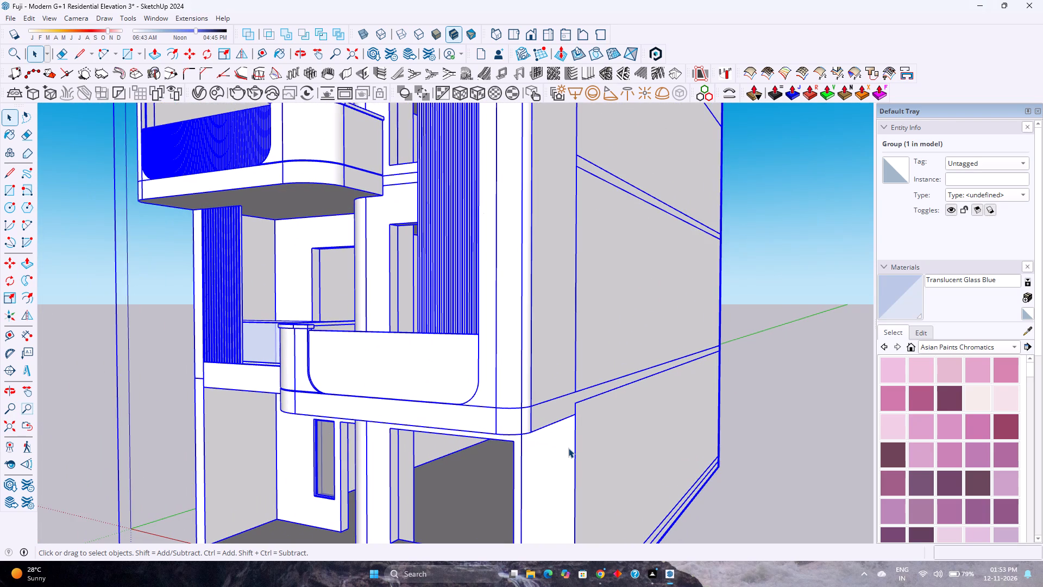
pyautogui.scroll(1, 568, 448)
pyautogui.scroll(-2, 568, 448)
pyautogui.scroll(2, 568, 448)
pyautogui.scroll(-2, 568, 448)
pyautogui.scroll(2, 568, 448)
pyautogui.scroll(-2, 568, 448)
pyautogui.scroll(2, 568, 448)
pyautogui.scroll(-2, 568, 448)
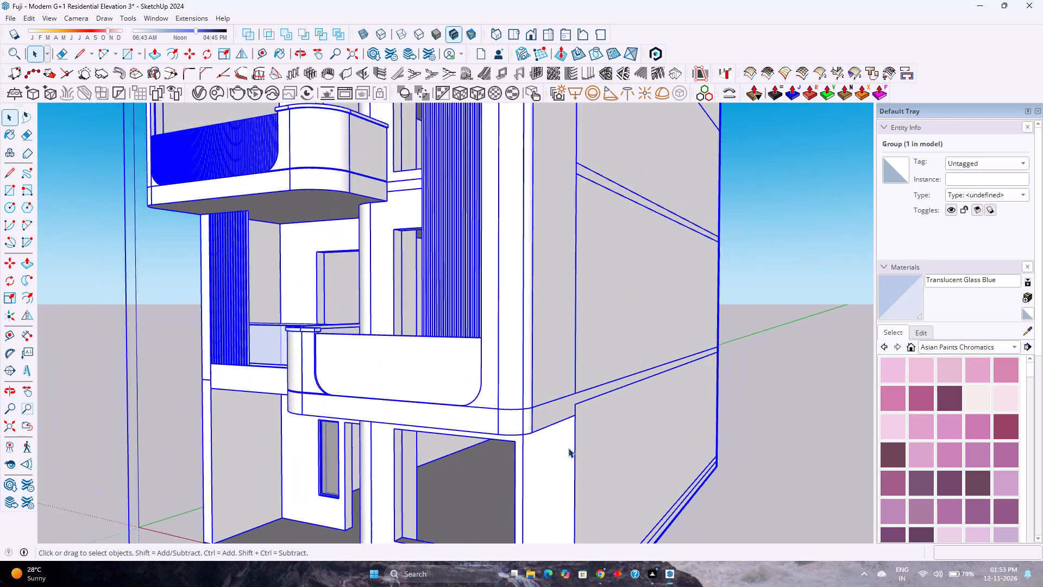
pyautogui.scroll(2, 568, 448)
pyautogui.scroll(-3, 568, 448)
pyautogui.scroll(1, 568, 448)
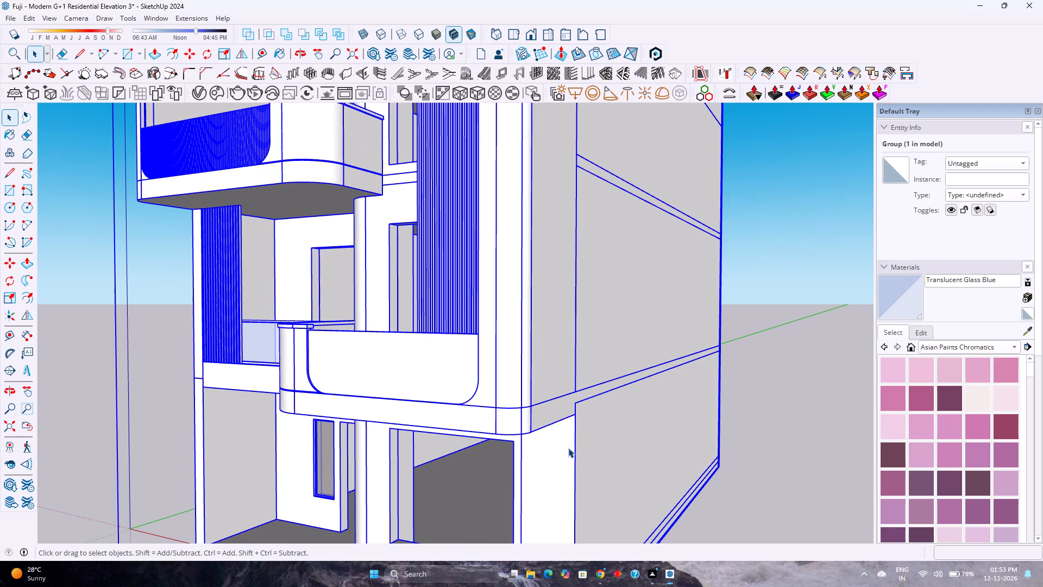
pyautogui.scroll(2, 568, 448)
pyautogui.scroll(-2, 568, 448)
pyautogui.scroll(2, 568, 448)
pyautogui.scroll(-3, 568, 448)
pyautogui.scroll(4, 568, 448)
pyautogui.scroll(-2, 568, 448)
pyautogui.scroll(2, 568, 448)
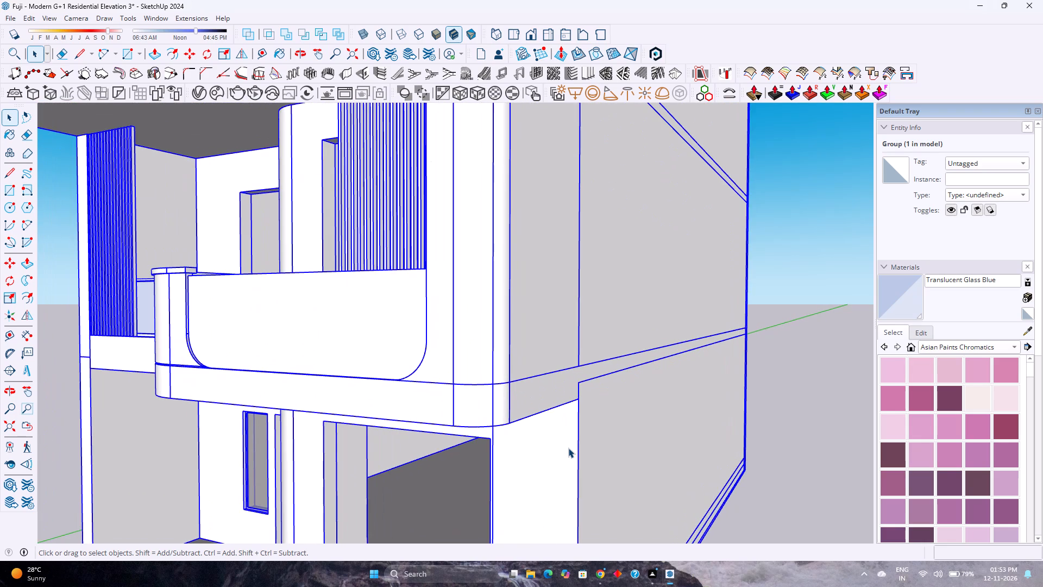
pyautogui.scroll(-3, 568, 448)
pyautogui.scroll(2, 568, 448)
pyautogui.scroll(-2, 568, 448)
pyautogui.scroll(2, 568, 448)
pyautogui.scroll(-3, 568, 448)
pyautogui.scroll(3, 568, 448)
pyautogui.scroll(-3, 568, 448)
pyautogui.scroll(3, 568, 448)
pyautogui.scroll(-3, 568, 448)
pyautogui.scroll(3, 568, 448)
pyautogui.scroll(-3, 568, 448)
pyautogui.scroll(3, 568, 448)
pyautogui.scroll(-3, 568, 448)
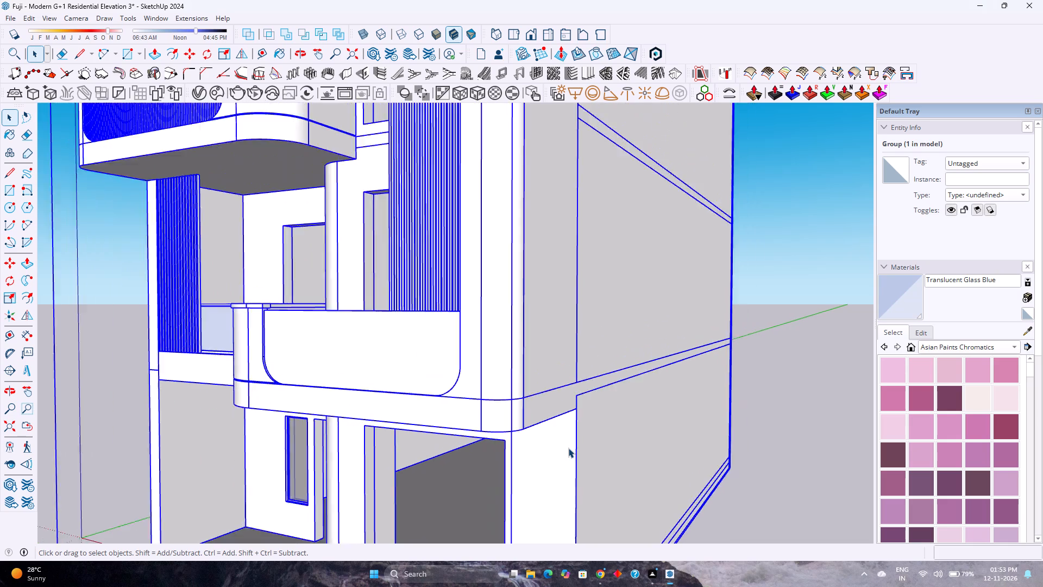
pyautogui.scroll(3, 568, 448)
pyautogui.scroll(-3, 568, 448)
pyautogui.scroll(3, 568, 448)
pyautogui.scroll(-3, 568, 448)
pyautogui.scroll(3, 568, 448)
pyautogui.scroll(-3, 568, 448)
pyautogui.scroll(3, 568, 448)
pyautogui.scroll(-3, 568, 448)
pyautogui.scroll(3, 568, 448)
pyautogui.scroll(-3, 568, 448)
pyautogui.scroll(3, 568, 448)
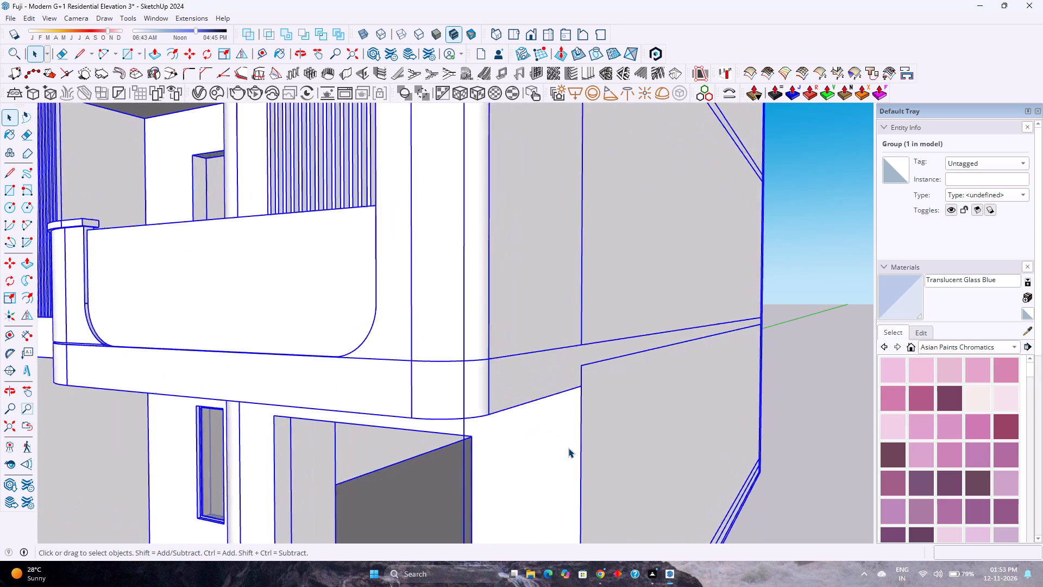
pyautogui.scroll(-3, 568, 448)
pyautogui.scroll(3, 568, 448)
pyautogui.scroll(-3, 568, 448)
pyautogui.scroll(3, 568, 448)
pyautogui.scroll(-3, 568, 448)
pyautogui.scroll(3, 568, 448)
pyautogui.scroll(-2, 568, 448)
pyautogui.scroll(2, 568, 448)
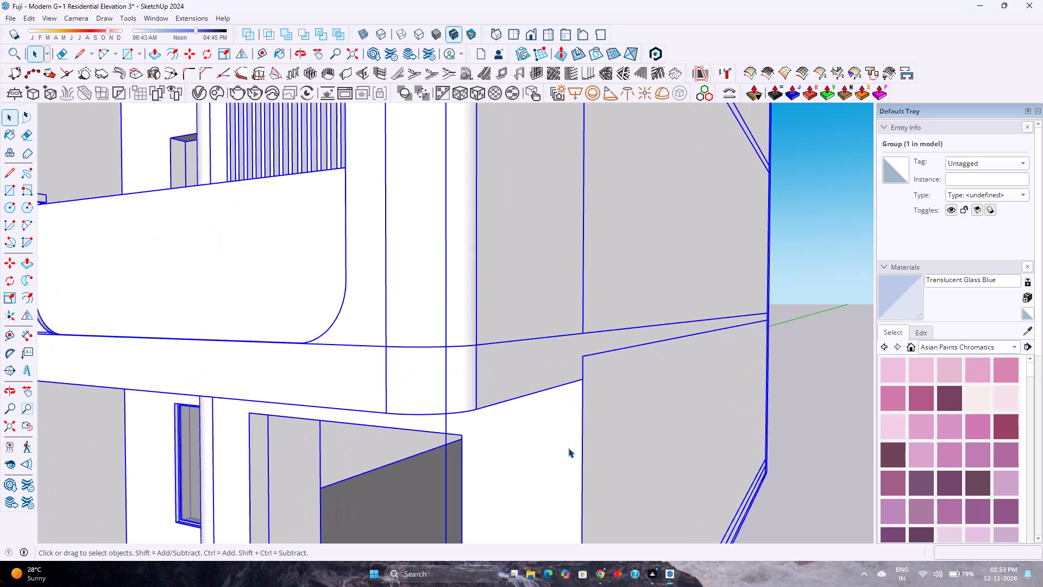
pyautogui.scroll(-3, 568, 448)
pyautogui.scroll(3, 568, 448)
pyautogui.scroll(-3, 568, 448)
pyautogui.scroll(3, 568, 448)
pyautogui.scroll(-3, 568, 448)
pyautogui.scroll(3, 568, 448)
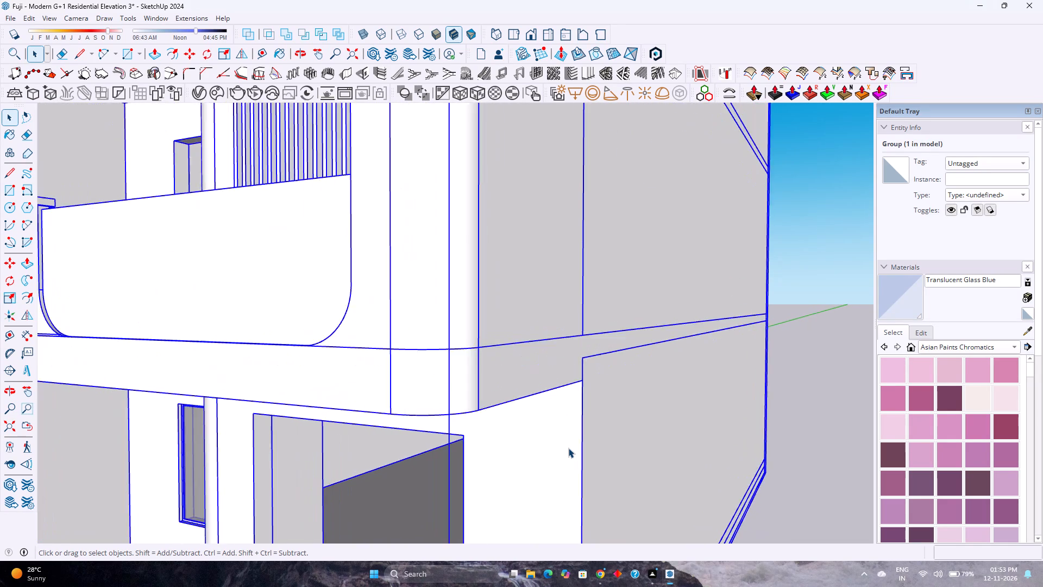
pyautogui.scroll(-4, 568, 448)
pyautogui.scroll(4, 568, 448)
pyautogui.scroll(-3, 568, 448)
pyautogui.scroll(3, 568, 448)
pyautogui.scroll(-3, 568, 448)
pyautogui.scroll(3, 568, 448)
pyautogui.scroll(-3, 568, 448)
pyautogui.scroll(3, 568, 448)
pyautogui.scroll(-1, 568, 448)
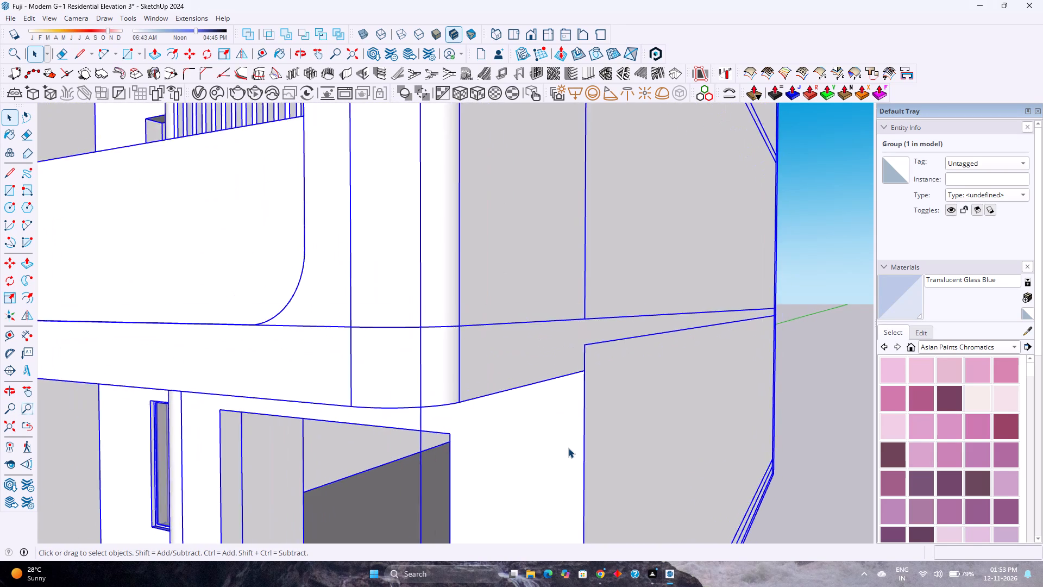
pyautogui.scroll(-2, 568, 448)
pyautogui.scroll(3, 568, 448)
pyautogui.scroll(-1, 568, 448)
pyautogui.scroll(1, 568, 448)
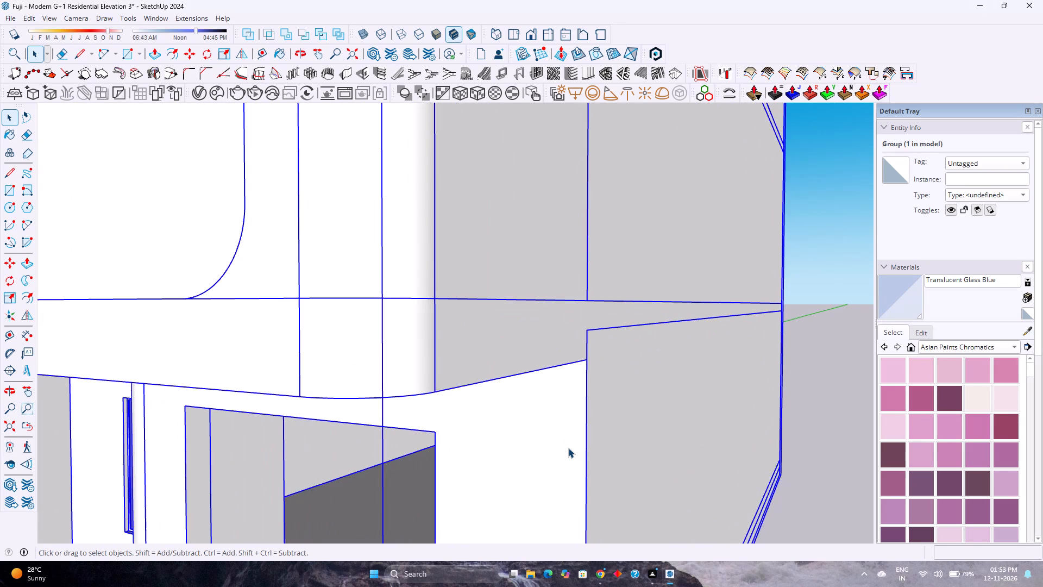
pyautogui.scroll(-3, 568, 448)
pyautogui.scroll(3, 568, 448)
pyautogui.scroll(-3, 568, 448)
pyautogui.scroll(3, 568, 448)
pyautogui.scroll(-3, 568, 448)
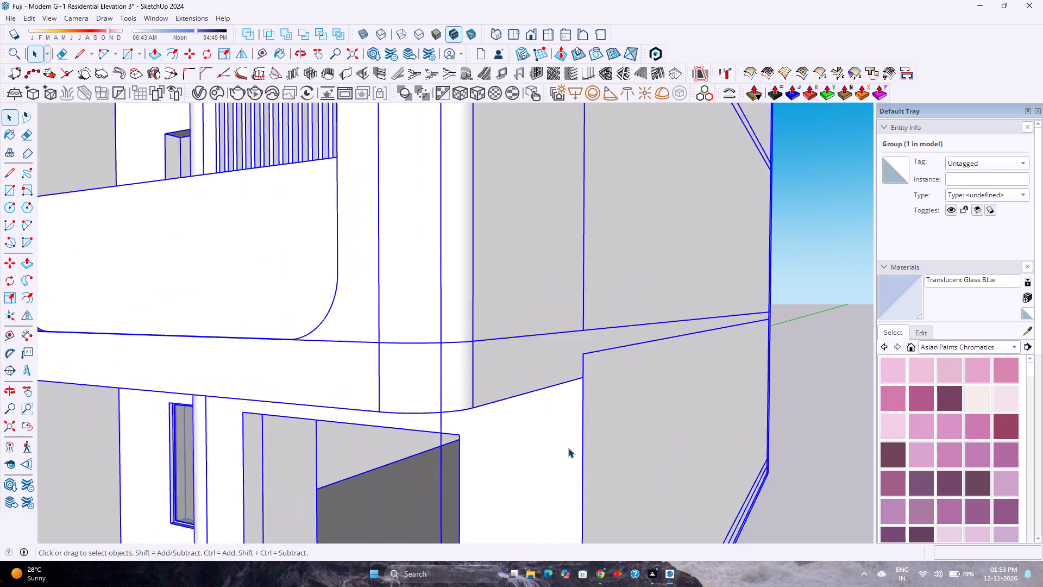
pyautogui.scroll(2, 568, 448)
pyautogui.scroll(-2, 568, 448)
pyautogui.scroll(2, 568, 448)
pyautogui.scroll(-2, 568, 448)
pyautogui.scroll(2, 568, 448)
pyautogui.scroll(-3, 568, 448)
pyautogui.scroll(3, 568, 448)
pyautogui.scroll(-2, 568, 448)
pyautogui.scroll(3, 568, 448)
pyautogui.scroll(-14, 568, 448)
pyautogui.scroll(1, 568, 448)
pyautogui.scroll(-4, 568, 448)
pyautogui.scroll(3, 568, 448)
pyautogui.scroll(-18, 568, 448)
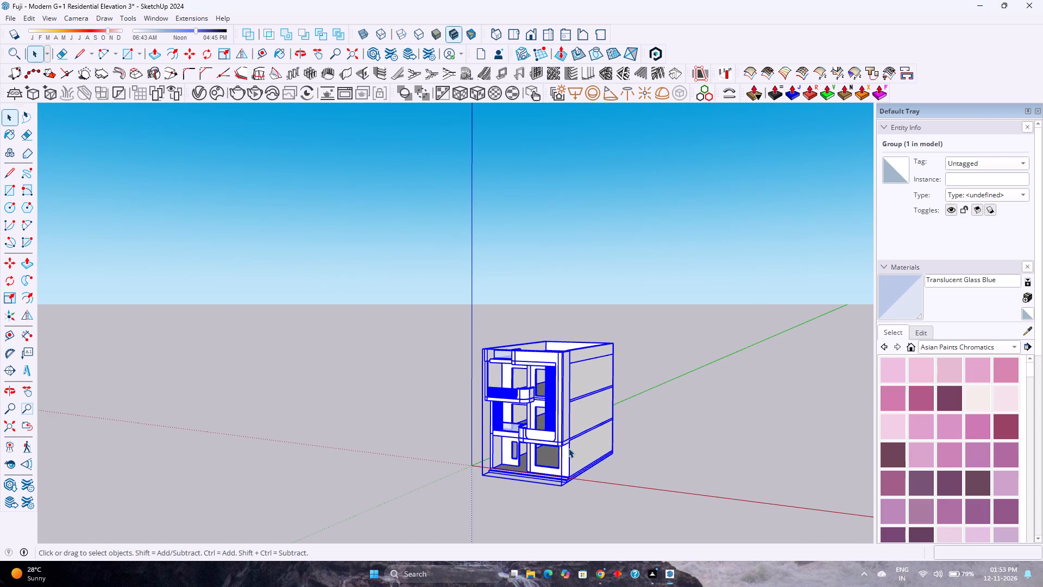
# Examine the building's front facade, with its balconies, louvres and window openings, from a nearly frontal, low viewpoint.
pyautogui.scroll(5, 568, 448)
pyautogui.moveTo(533, 451); pyautogui.dragTo(585, 454, button='middle')
pyautogui.scroll(-1, 568, 429)
pyautogui.scroll(4, 568, 429)
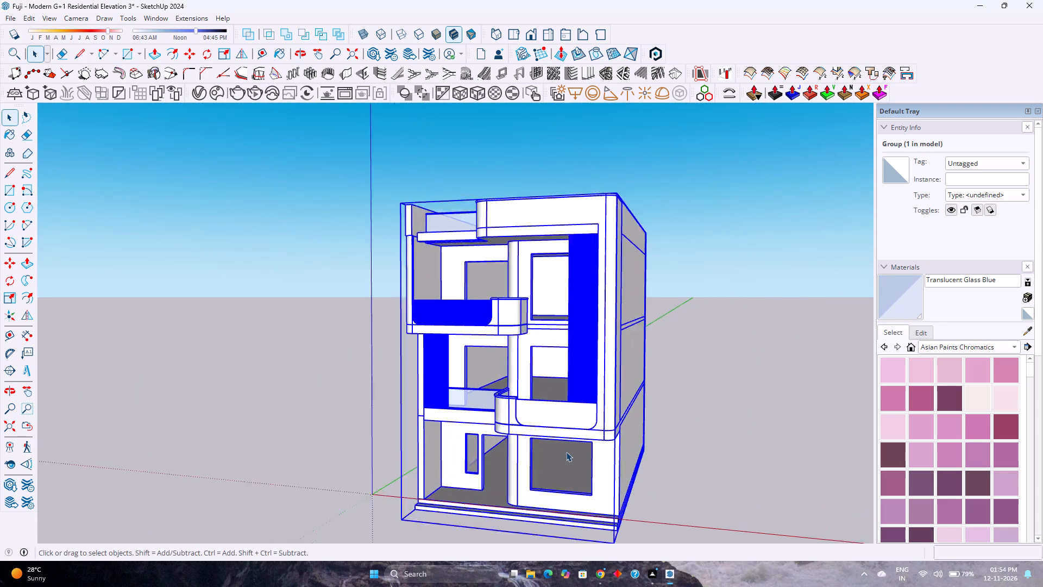
pyautogui.scroll(2, 566, 452)
pyautogui.moveTo(541, 473); pyautogui.dragTo(563, 450, button='middle')
pyautogui.scroll(-3, 564, 447)
pyautogui.scroll(3, 564, 447)
pyautogui.scroll(-4, 564, 447)
pyautogui.scroll(4, 564, 447)
pyautogui.scroll(-4, 564, 447)
pyautogui.scroll(4, 564, 447)
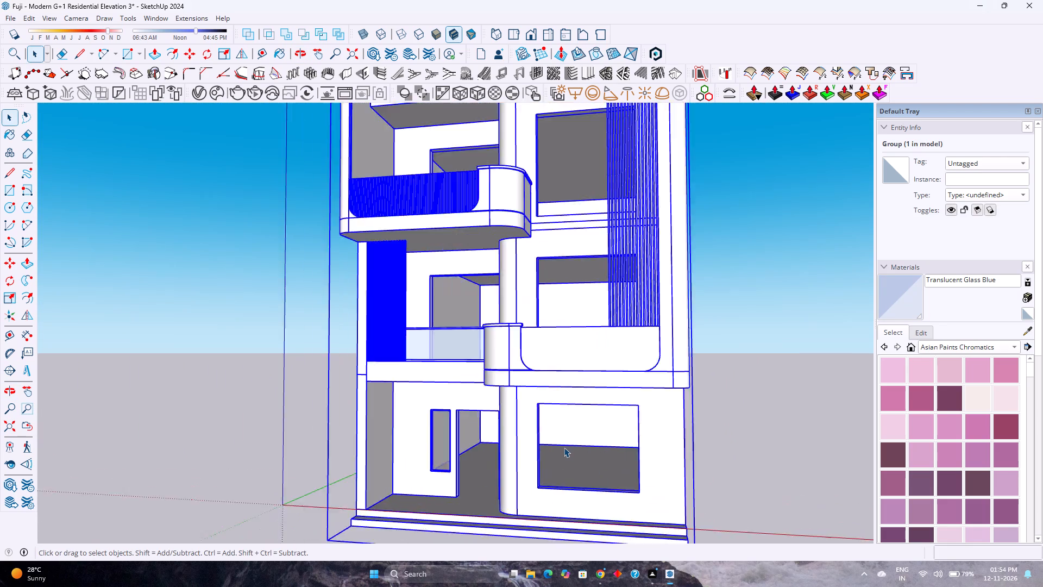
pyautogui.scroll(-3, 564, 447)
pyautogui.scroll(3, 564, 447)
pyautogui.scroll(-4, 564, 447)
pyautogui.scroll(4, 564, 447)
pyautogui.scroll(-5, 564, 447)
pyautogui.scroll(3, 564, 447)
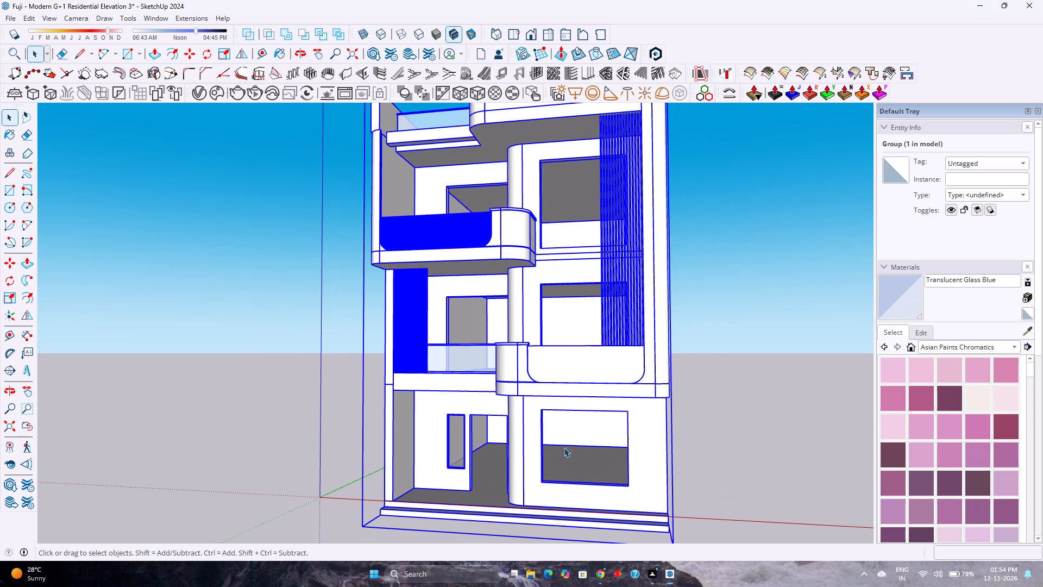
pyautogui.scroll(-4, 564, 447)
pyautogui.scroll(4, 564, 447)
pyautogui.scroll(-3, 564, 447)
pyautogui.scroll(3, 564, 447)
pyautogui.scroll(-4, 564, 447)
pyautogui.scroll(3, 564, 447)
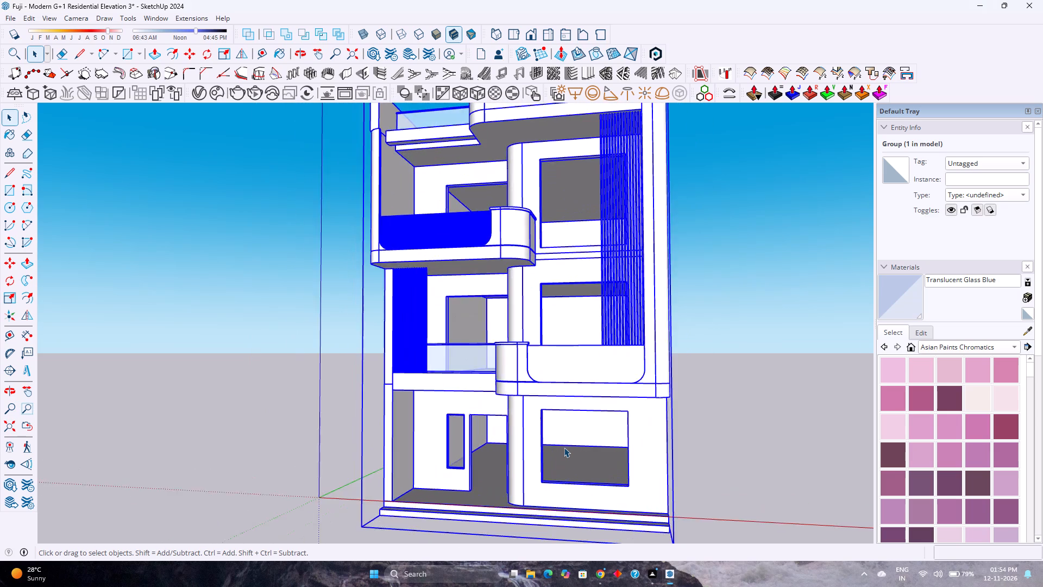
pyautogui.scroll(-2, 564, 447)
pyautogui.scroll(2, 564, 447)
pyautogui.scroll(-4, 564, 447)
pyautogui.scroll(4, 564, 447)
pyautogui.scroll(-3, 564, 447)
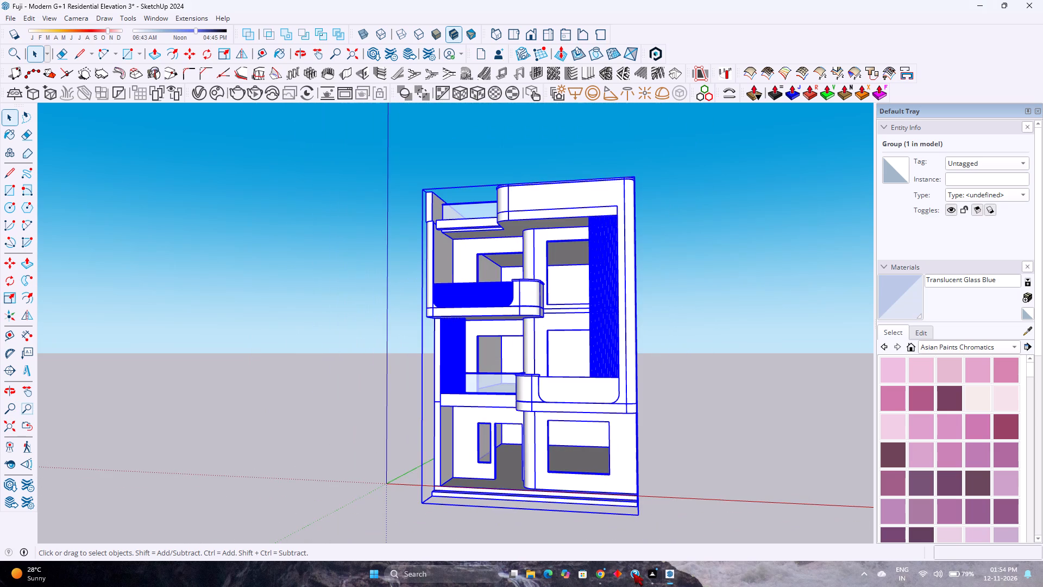
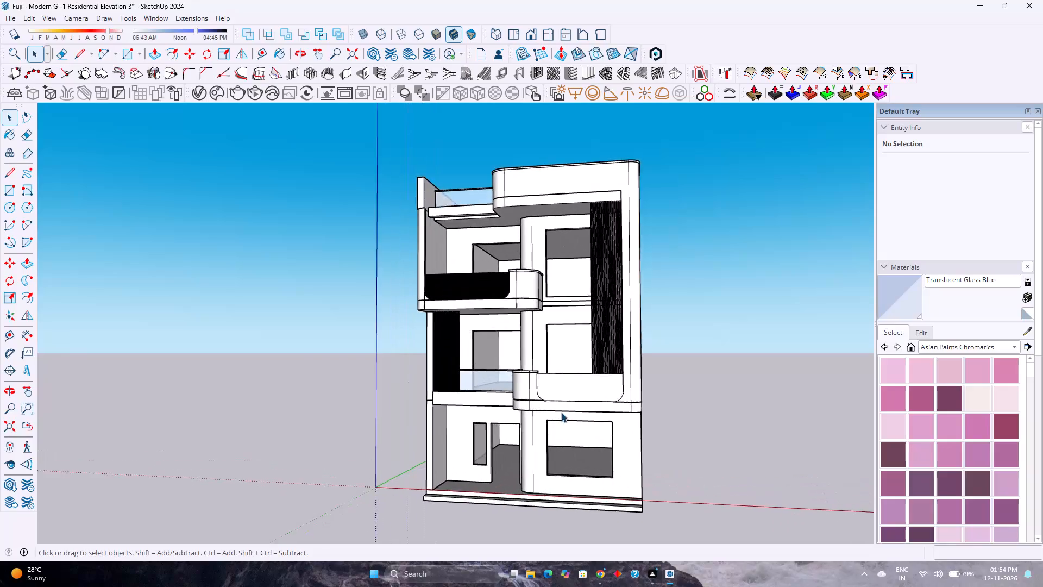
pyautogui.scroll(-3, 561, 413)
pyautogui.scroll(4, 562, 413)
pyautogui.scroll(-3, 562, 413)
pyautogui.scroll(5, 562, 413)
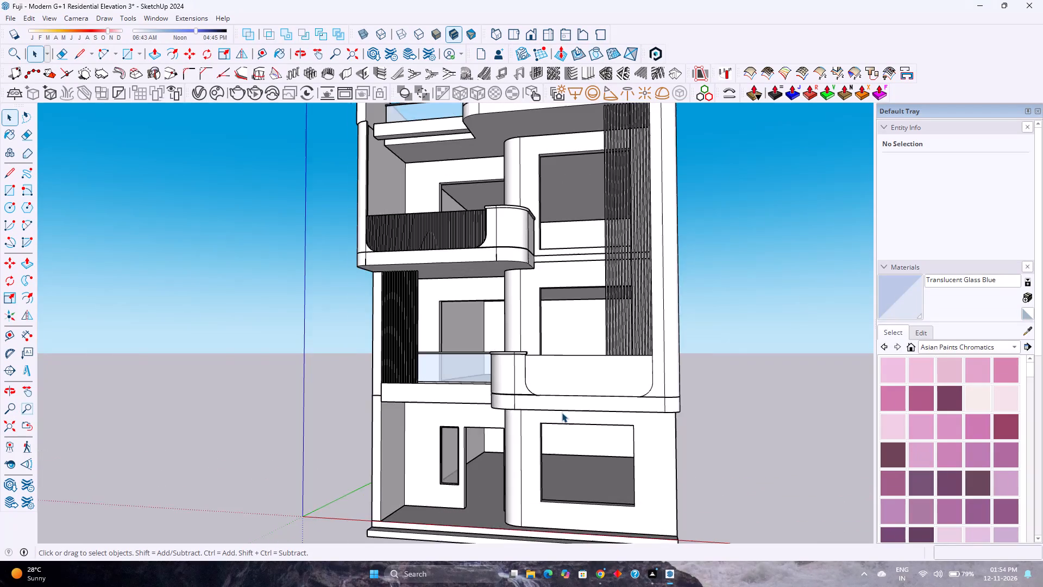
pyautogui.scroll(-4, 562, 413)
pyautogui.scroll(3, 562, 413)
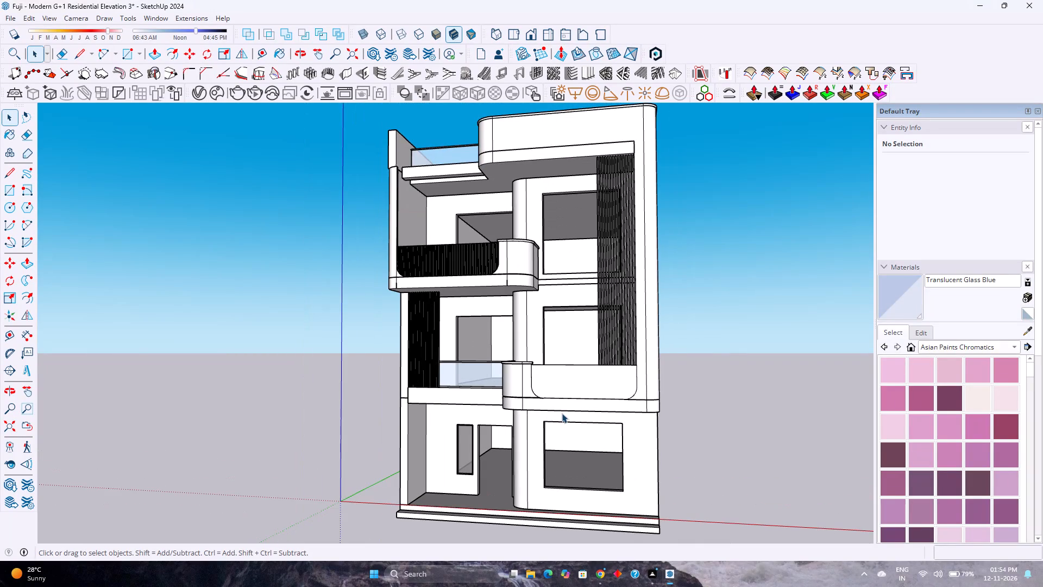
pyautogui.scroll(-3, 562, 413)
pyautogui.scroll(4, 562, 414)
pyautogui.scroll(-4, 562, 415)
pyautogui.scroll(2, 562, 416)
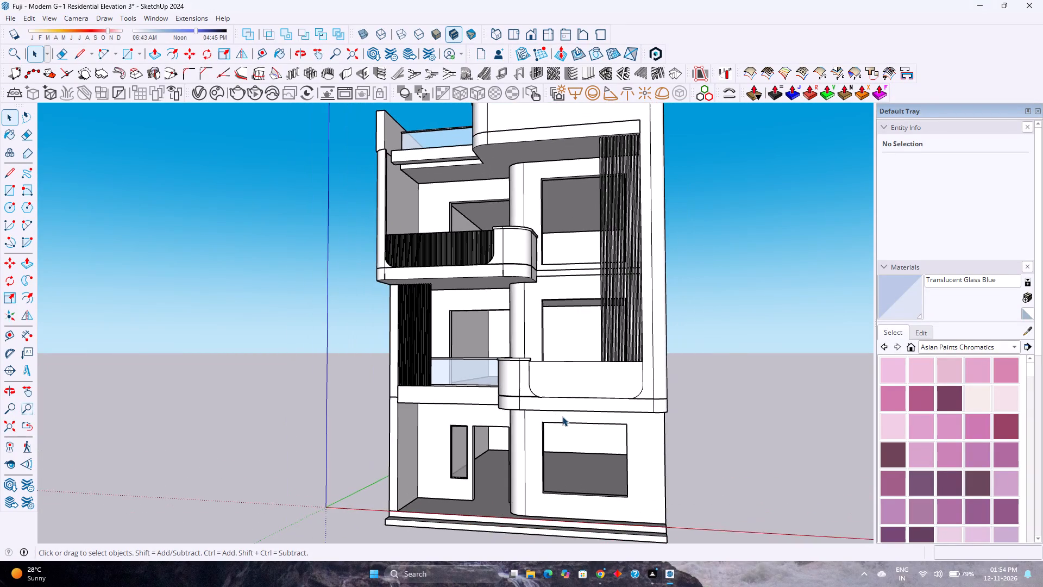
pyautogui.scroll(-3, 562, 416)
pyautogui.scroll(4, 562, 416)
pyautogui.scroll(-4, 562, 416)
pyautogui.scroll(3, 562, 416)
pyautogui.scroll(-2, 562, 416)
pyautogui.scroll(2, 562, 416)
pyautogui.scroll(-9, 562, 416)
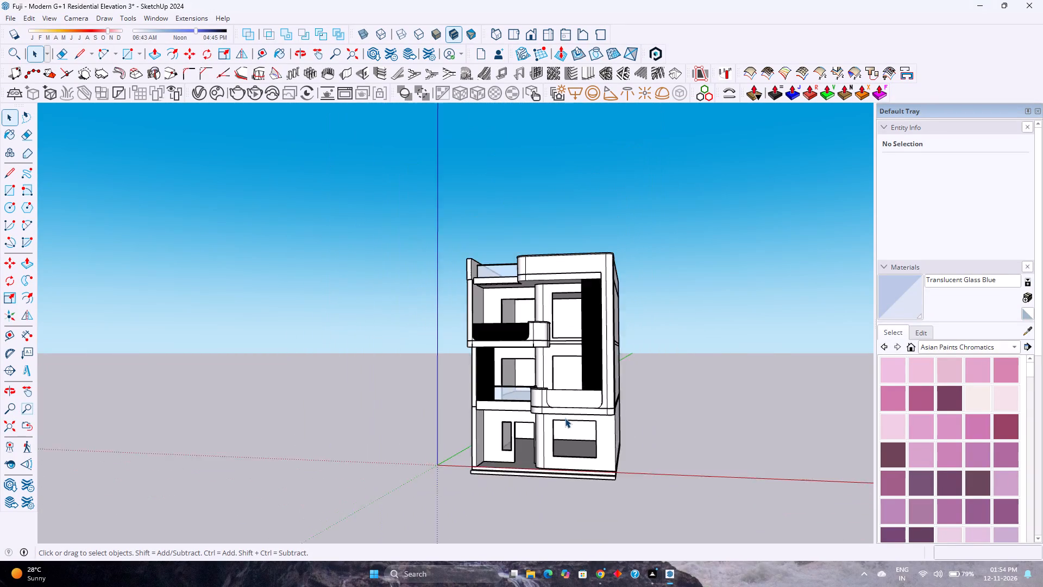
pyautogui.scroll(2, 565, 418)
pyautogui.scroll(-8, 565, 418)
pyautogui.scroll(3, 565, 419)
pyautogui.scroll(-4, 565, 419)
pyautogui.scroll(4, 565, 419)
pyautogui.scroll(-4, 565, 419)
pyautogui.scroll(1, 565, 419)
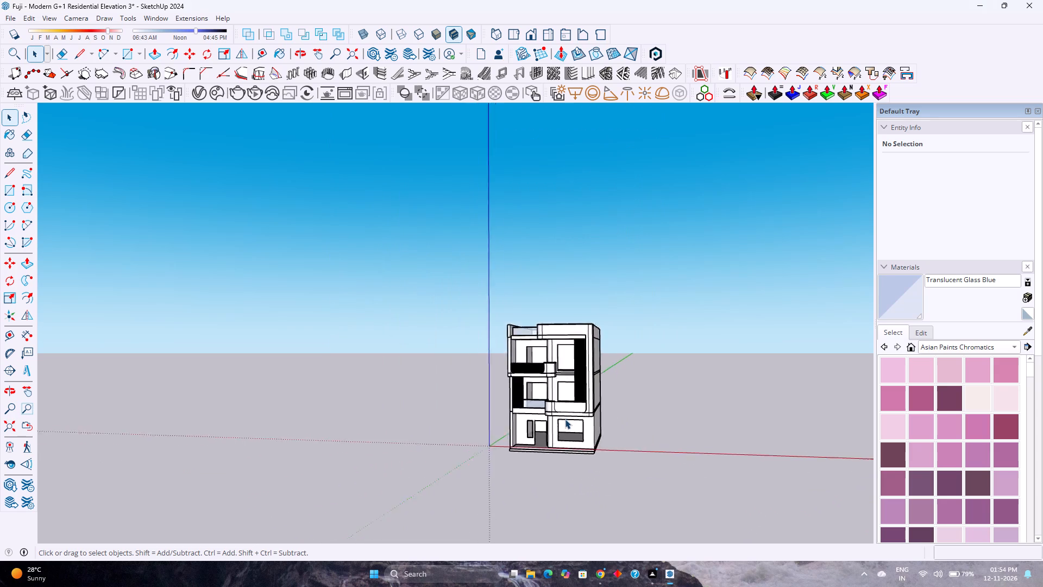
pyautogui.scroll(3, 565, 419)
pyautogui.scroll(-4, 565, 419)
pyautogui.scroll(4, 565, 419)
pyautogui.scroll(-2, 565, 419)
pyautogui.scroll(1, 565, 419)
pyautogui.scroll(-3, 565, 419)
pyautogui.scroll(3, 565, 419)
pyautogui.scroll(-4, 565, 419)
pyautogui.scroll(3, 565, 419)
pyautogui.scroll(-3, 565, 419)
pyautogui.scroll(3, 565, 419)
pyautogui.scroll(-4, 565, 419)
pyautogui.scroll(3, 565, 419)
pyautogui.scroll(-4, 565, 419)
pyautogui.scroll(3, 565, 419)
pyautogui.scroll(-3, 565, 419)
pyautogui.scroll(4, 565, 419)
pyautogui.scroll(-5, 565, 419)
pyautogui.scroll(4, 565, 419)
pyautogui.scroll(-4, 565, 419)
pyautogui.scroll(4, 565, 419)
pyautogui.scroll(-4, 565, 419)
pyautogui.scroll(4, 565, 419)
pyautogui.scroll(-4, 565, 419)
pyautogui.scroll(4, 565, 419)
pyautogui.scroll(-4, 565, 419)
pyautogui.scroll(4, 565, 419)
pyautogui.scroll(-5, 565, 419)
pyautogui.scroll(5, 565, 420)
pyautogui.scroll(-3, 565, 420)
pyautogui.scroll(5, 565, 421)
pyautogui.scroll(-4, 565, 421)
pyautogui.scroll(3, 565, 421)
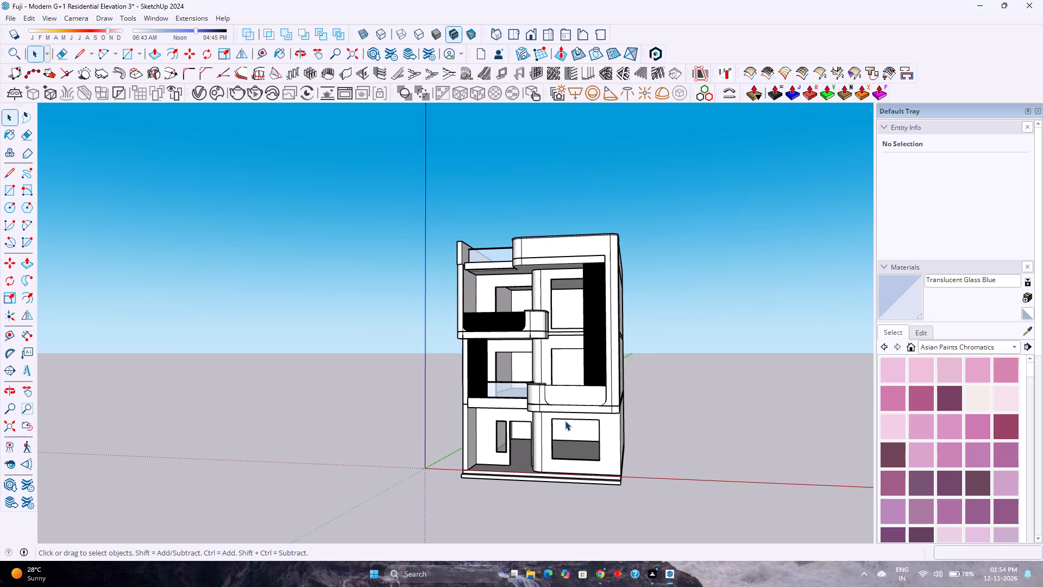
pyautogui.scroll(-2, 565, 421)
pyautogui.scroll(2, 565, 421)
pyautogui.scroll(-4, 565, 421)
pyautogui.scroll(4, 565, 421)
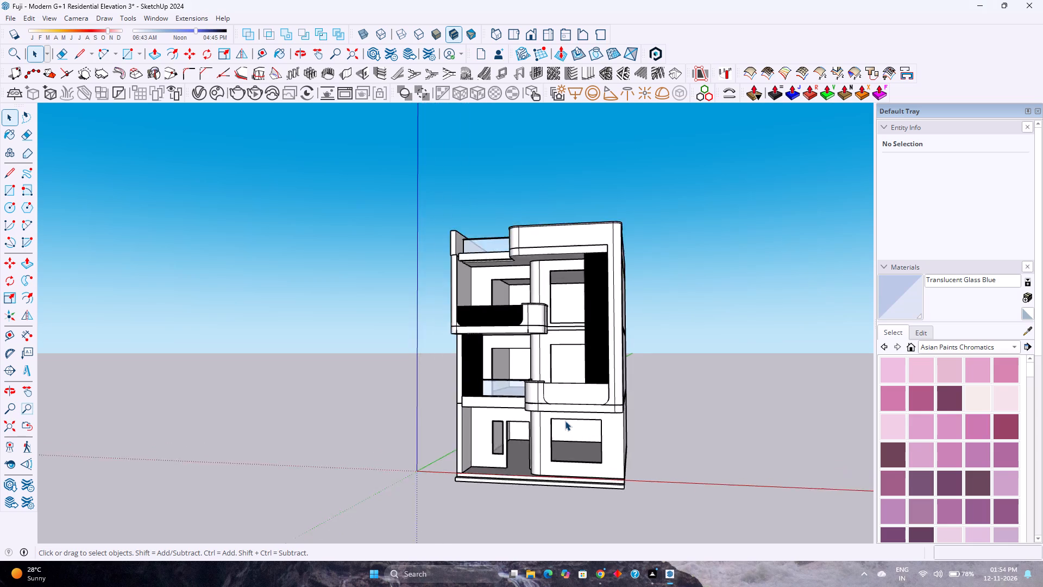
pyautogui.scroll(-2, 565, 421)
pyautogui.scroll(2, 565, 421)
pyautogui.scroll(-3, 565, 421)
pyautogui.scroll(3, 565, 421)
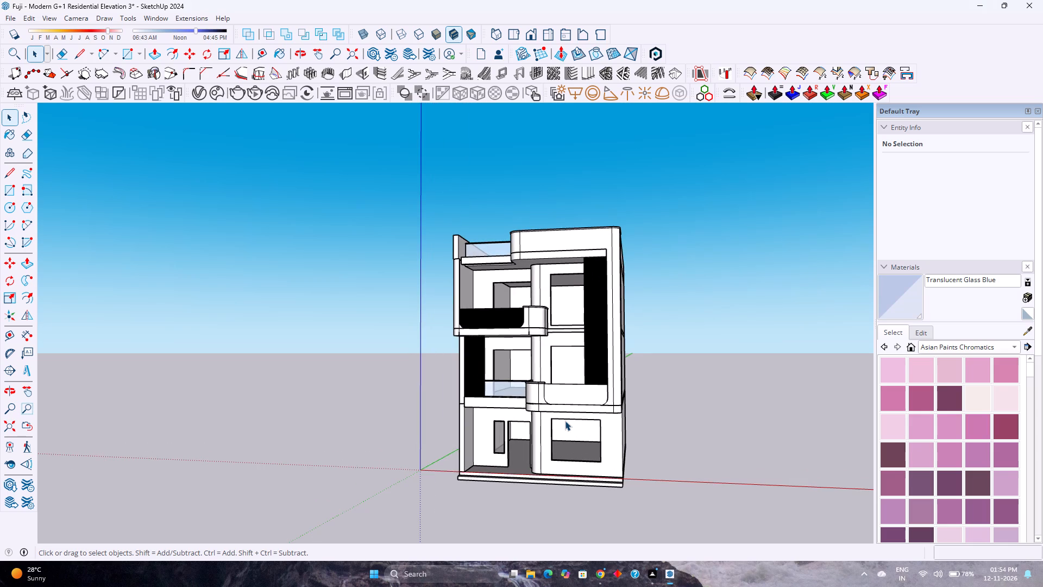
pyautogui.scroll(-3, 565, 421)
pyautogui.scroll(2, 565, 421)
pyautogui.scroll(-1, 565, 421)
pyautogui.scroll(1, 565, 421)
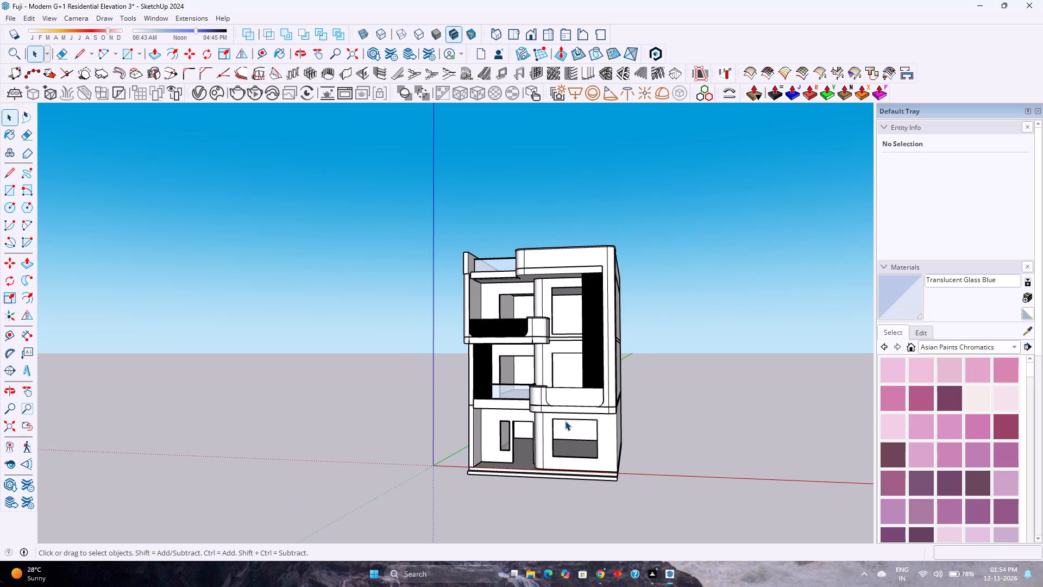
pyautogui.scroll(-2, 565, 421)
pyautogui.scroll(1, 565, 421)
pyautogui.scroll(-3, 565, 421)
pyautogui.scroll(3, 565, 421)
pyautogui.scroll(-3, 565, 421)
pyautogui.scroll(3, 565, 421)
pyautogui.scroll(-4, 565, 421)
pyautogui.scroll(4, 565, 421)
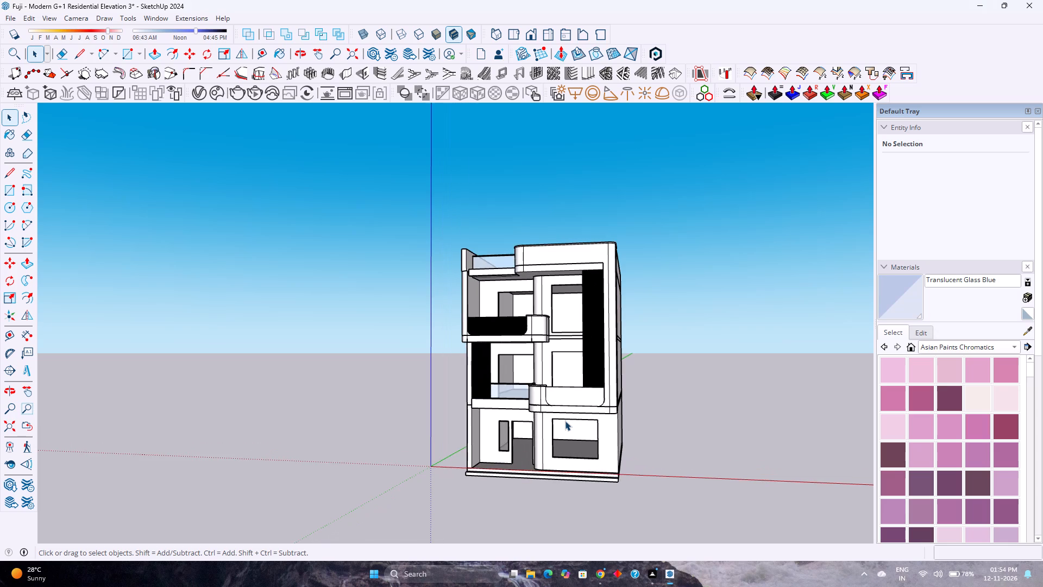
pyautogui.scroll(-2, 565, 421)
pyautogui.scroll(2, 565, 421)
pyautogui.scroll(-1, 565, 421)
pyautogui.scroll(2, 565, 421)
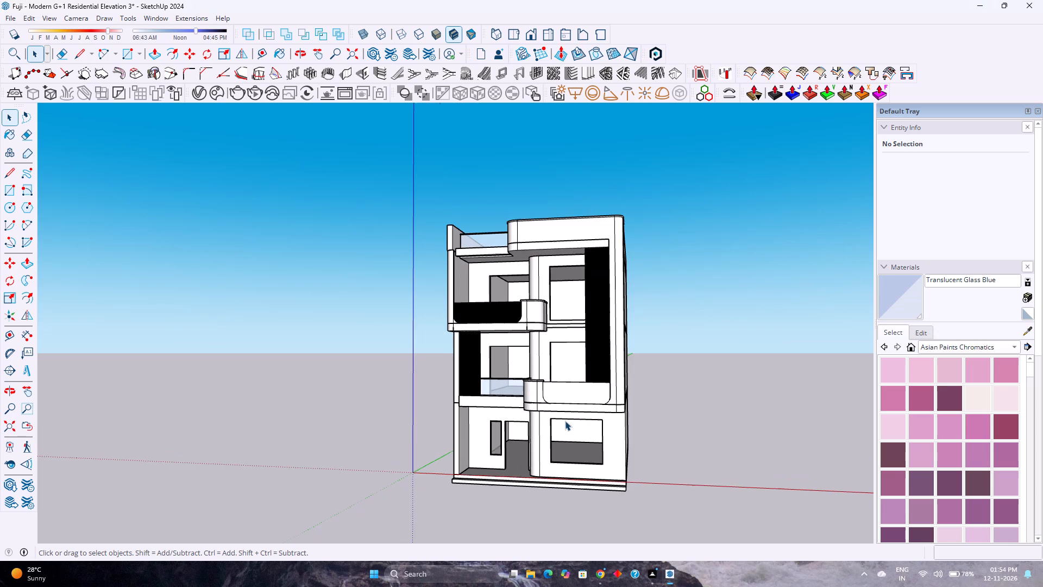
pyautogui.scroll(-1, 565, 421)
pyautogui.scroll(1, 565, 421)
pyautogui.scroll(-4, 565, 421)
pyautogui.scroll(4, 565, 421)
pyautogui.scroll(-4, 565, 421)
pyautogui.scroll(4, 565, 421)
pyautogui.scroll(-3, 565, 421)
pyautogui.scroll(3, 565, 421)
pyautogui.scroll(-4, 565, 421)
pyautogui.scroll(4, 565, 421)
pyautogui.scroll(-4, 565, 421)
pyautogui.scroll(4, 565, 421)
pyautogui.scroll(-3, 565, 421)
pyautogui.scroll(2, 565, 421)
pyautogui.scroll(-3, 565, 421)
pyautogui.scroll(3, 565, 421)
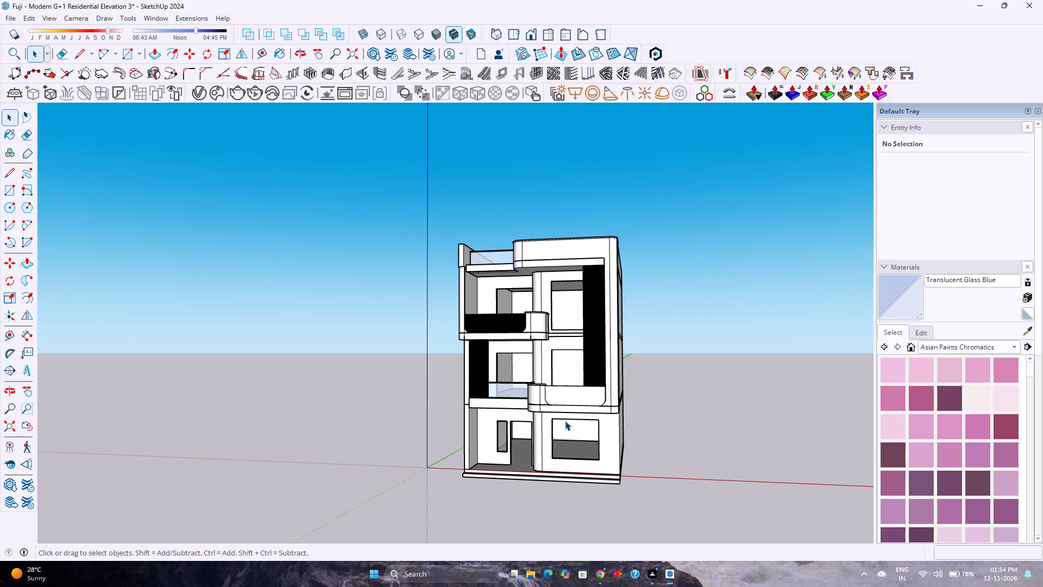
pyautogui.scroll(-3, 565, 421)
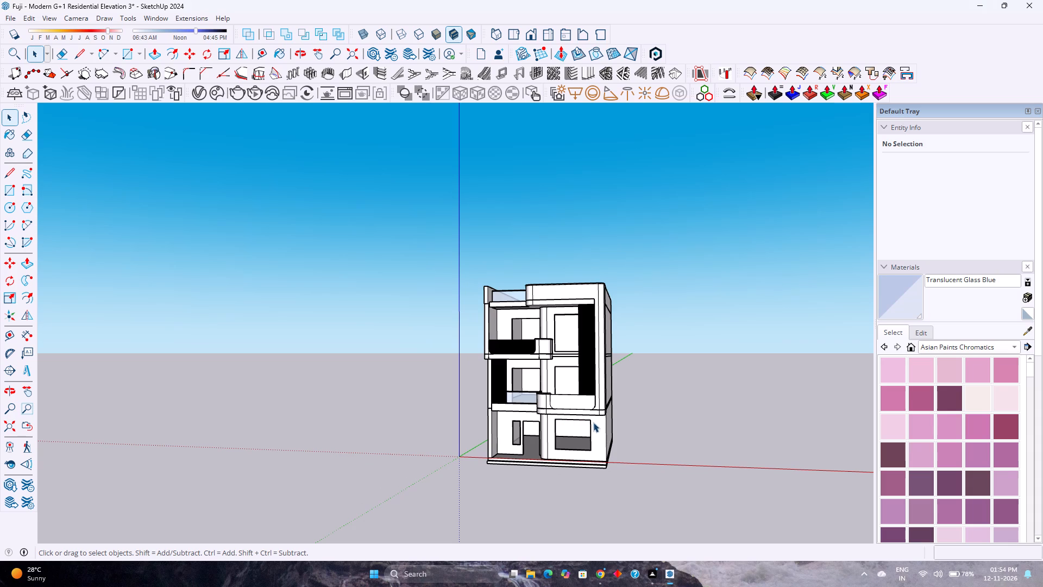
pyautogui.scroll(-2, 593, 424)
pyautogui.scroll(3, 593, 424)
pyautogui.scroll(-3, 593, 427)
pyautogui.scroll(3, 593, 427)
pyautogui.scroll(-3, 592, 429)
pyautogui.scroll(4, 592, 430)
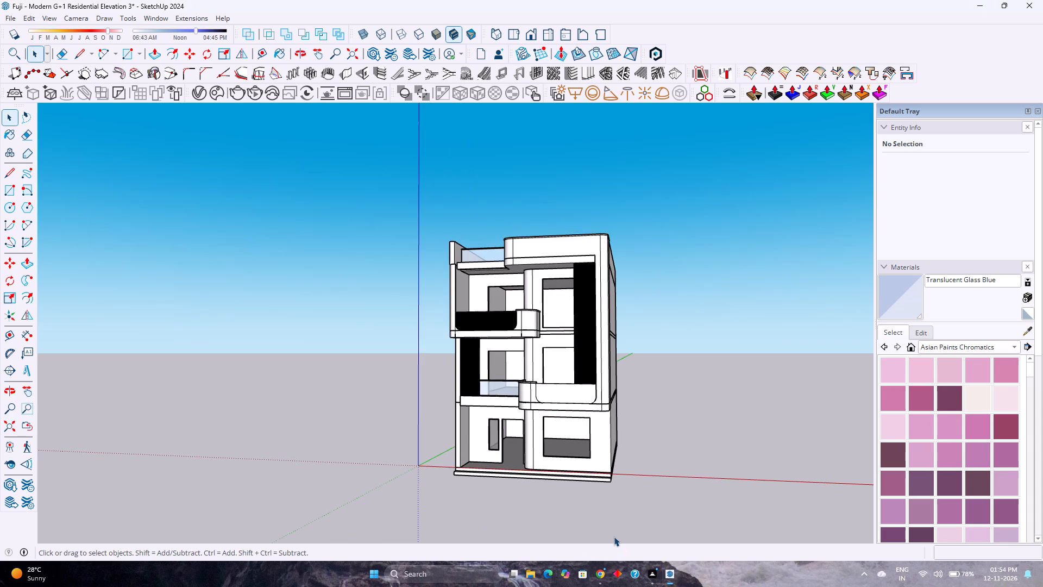
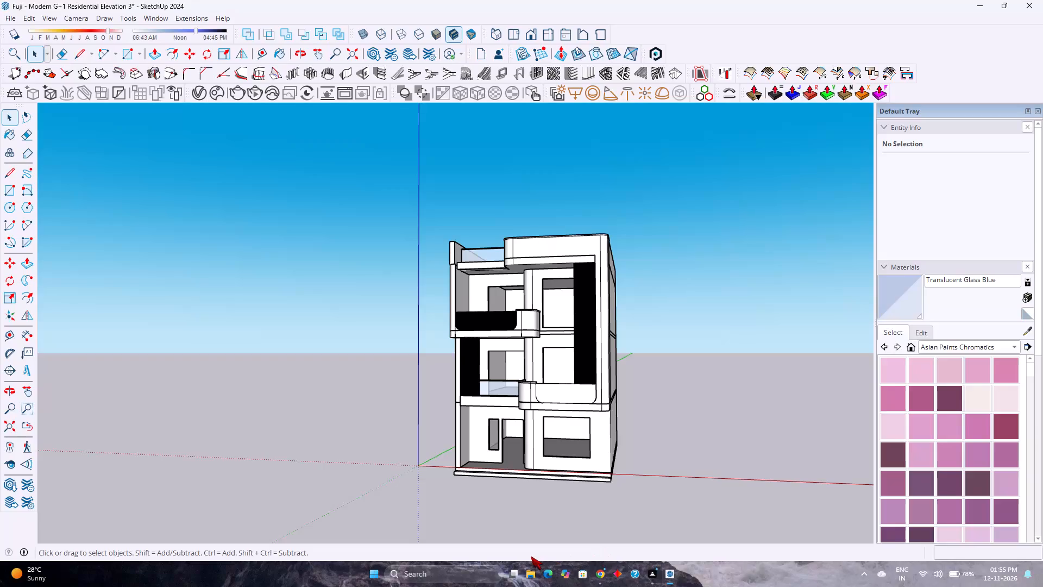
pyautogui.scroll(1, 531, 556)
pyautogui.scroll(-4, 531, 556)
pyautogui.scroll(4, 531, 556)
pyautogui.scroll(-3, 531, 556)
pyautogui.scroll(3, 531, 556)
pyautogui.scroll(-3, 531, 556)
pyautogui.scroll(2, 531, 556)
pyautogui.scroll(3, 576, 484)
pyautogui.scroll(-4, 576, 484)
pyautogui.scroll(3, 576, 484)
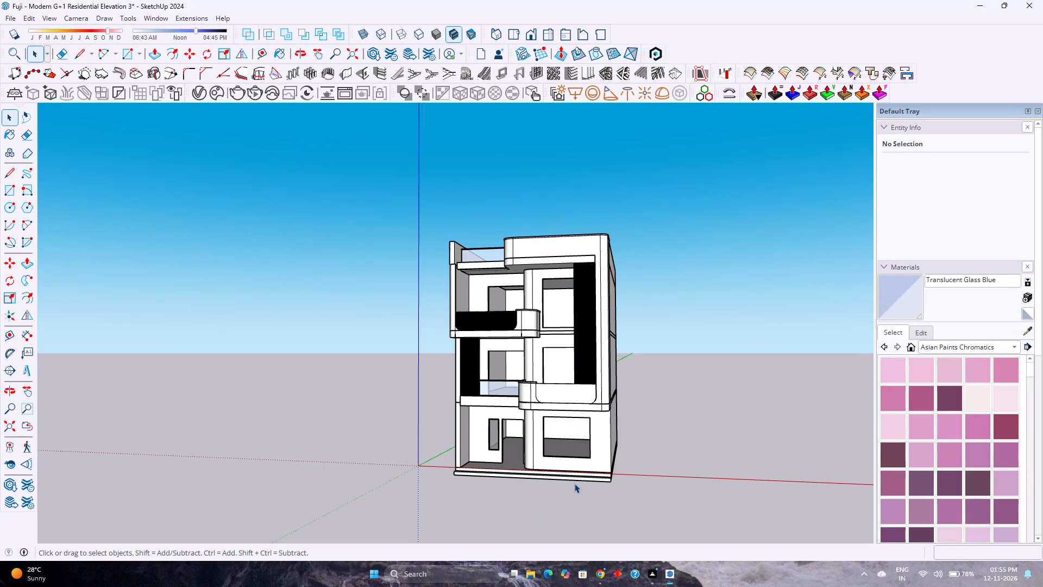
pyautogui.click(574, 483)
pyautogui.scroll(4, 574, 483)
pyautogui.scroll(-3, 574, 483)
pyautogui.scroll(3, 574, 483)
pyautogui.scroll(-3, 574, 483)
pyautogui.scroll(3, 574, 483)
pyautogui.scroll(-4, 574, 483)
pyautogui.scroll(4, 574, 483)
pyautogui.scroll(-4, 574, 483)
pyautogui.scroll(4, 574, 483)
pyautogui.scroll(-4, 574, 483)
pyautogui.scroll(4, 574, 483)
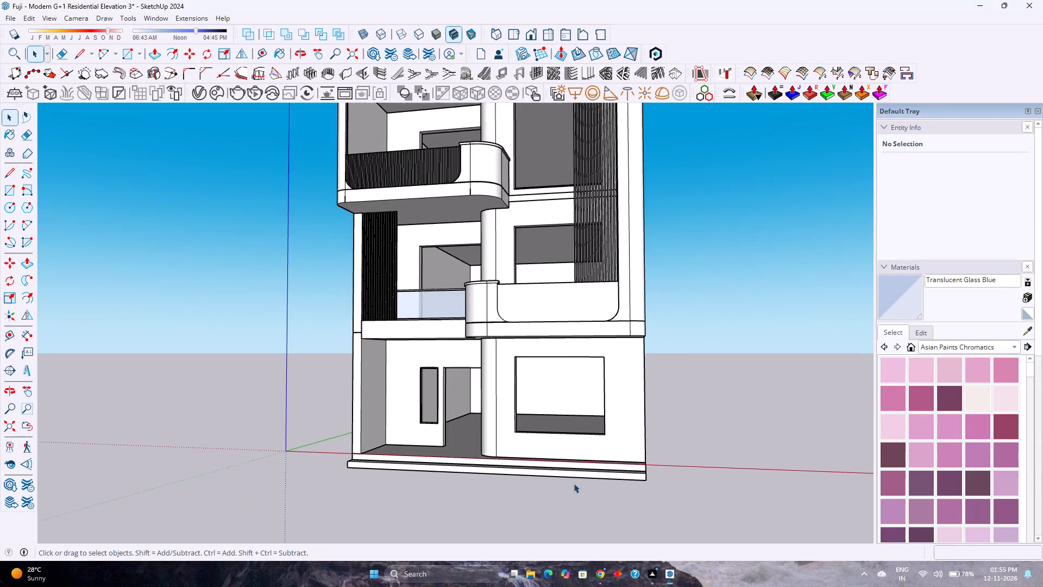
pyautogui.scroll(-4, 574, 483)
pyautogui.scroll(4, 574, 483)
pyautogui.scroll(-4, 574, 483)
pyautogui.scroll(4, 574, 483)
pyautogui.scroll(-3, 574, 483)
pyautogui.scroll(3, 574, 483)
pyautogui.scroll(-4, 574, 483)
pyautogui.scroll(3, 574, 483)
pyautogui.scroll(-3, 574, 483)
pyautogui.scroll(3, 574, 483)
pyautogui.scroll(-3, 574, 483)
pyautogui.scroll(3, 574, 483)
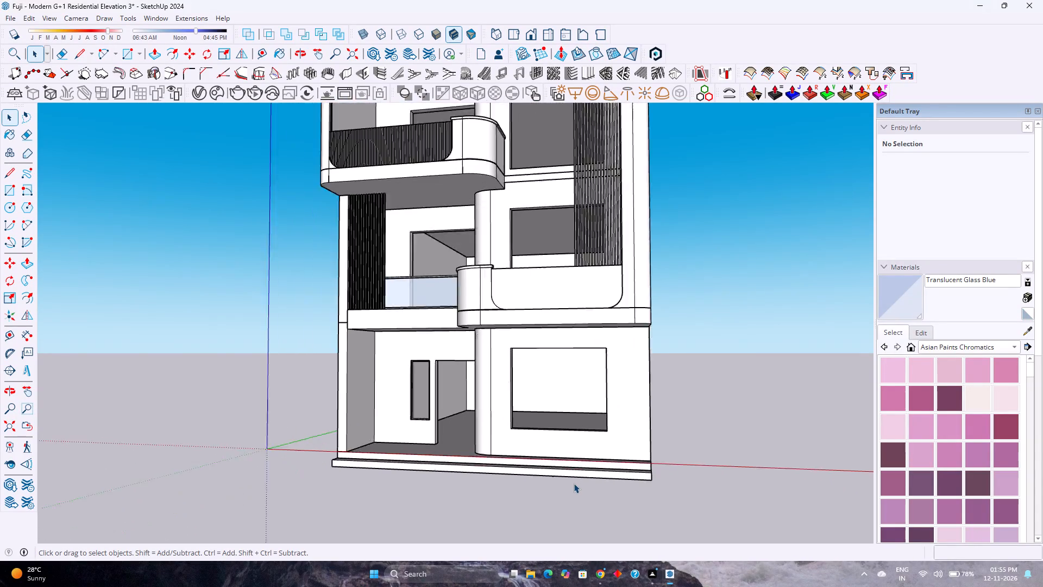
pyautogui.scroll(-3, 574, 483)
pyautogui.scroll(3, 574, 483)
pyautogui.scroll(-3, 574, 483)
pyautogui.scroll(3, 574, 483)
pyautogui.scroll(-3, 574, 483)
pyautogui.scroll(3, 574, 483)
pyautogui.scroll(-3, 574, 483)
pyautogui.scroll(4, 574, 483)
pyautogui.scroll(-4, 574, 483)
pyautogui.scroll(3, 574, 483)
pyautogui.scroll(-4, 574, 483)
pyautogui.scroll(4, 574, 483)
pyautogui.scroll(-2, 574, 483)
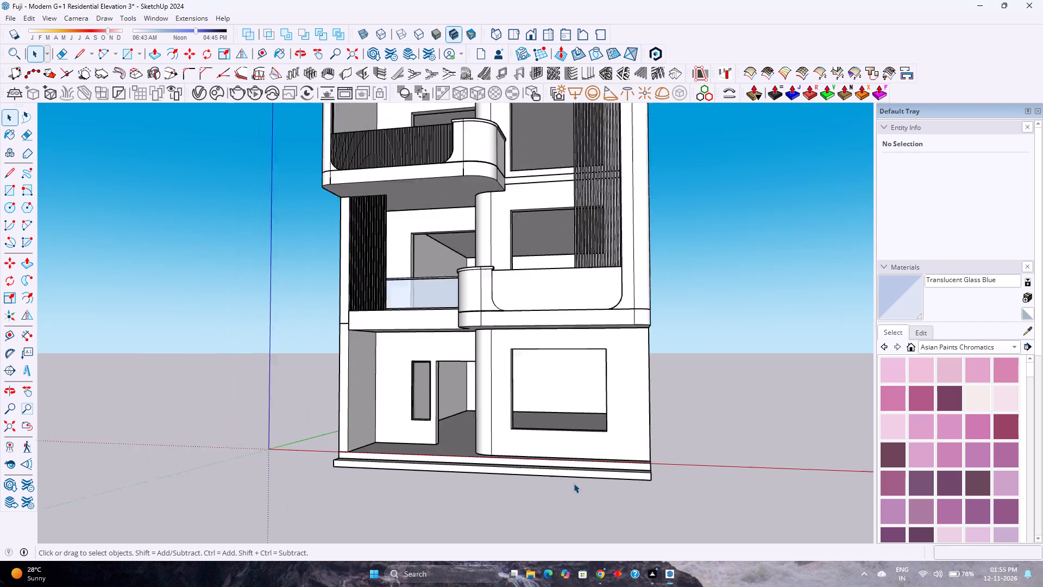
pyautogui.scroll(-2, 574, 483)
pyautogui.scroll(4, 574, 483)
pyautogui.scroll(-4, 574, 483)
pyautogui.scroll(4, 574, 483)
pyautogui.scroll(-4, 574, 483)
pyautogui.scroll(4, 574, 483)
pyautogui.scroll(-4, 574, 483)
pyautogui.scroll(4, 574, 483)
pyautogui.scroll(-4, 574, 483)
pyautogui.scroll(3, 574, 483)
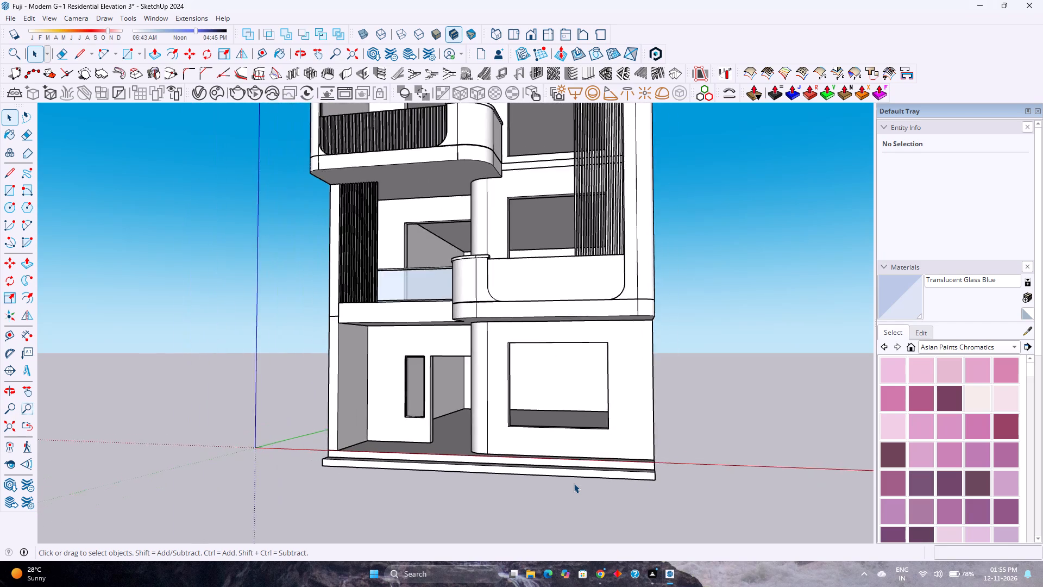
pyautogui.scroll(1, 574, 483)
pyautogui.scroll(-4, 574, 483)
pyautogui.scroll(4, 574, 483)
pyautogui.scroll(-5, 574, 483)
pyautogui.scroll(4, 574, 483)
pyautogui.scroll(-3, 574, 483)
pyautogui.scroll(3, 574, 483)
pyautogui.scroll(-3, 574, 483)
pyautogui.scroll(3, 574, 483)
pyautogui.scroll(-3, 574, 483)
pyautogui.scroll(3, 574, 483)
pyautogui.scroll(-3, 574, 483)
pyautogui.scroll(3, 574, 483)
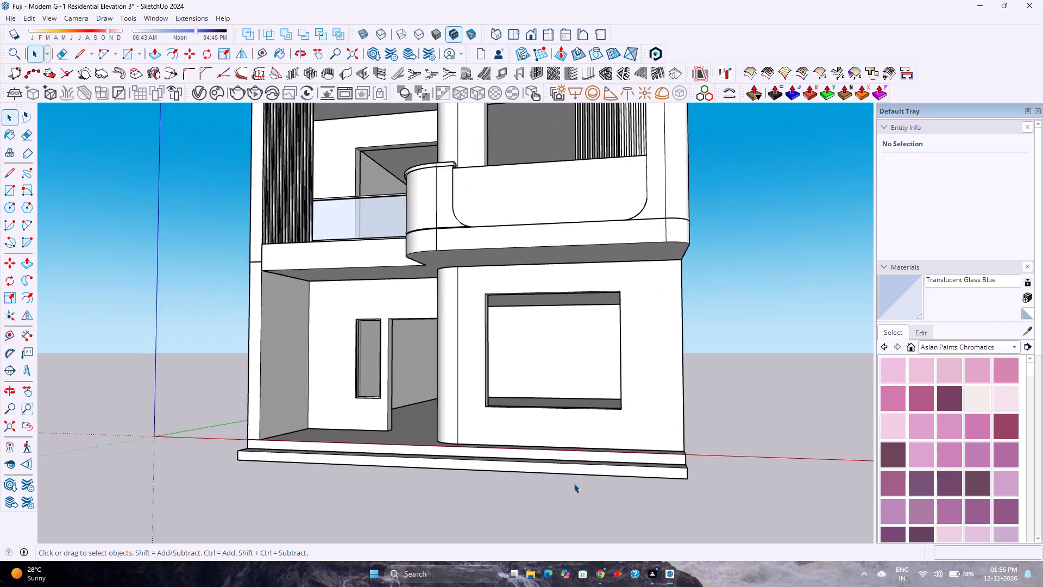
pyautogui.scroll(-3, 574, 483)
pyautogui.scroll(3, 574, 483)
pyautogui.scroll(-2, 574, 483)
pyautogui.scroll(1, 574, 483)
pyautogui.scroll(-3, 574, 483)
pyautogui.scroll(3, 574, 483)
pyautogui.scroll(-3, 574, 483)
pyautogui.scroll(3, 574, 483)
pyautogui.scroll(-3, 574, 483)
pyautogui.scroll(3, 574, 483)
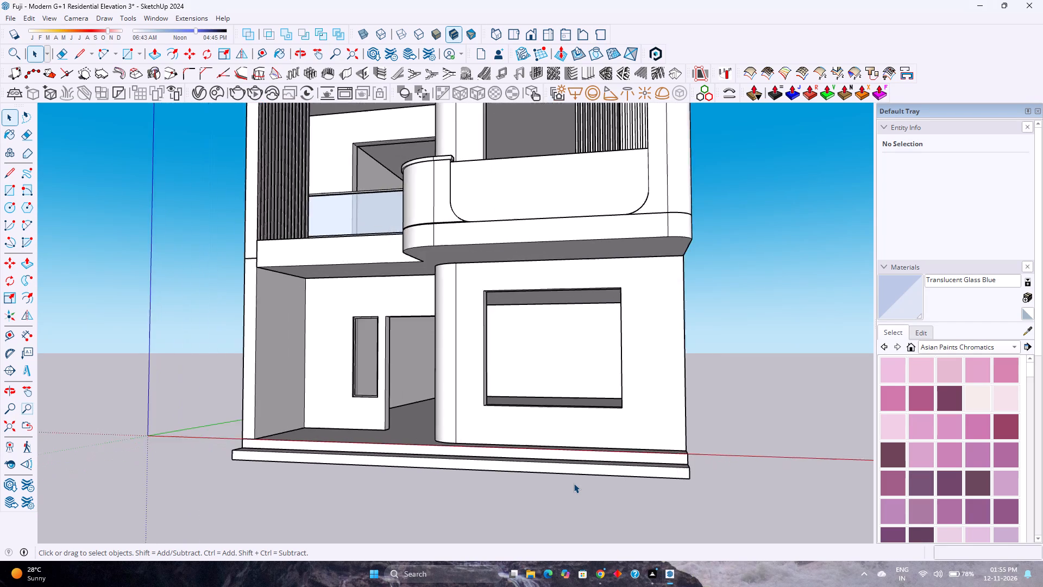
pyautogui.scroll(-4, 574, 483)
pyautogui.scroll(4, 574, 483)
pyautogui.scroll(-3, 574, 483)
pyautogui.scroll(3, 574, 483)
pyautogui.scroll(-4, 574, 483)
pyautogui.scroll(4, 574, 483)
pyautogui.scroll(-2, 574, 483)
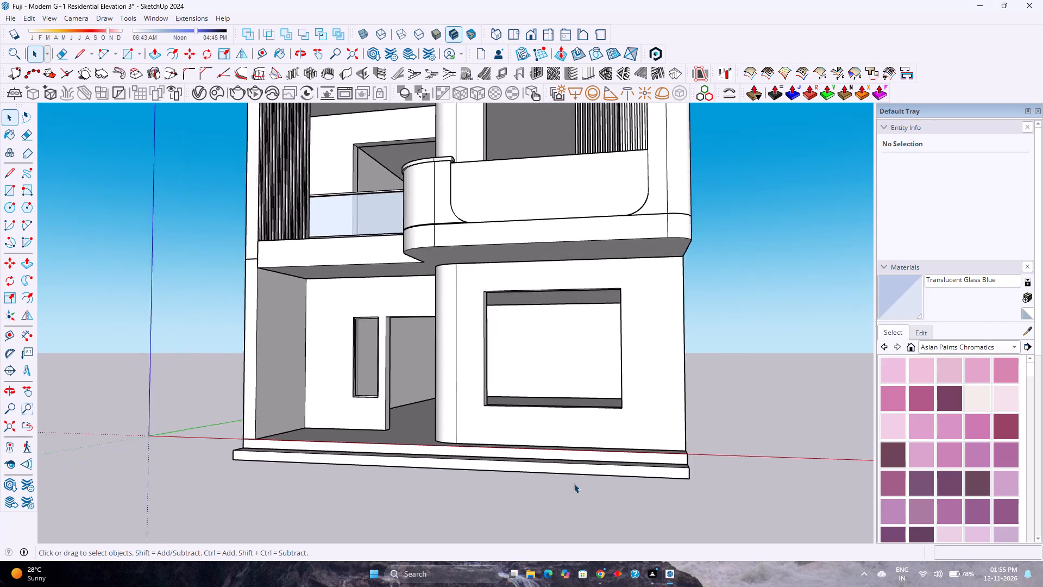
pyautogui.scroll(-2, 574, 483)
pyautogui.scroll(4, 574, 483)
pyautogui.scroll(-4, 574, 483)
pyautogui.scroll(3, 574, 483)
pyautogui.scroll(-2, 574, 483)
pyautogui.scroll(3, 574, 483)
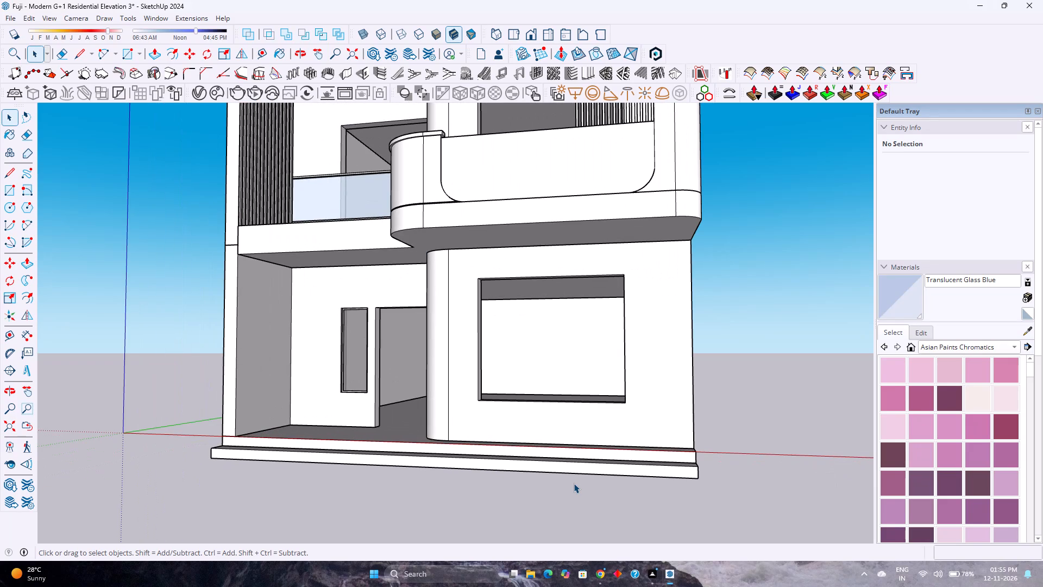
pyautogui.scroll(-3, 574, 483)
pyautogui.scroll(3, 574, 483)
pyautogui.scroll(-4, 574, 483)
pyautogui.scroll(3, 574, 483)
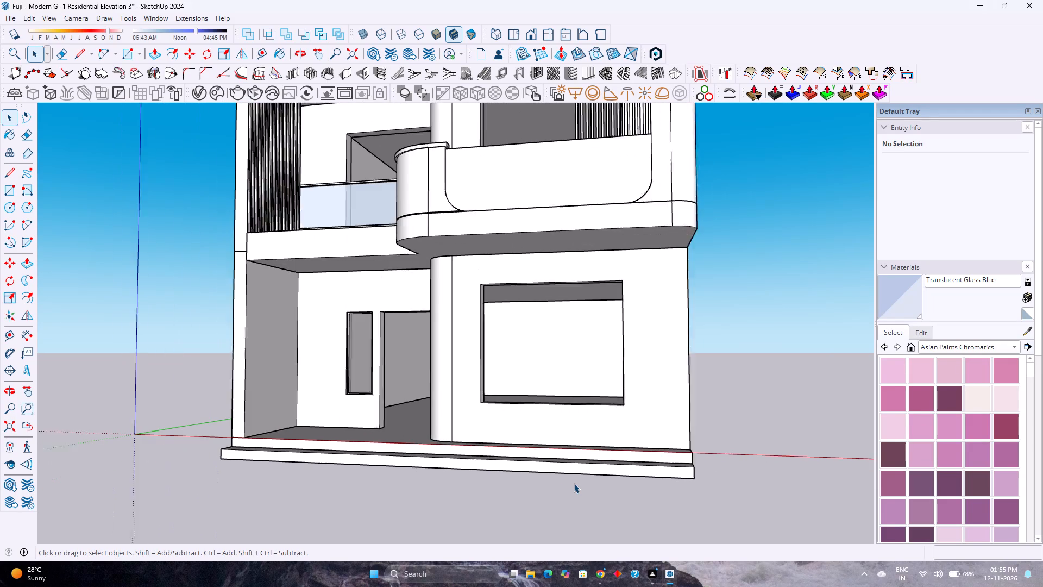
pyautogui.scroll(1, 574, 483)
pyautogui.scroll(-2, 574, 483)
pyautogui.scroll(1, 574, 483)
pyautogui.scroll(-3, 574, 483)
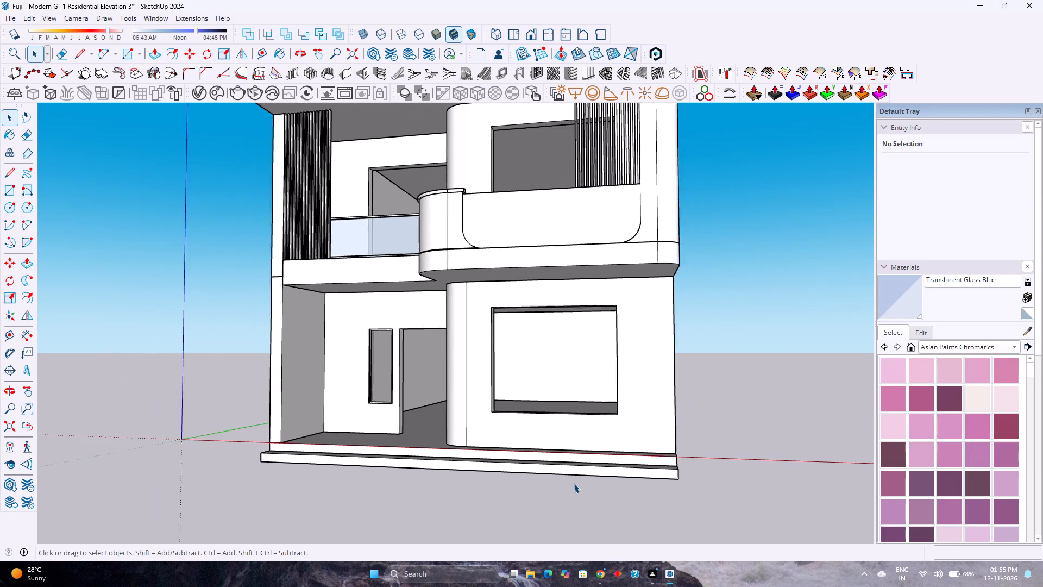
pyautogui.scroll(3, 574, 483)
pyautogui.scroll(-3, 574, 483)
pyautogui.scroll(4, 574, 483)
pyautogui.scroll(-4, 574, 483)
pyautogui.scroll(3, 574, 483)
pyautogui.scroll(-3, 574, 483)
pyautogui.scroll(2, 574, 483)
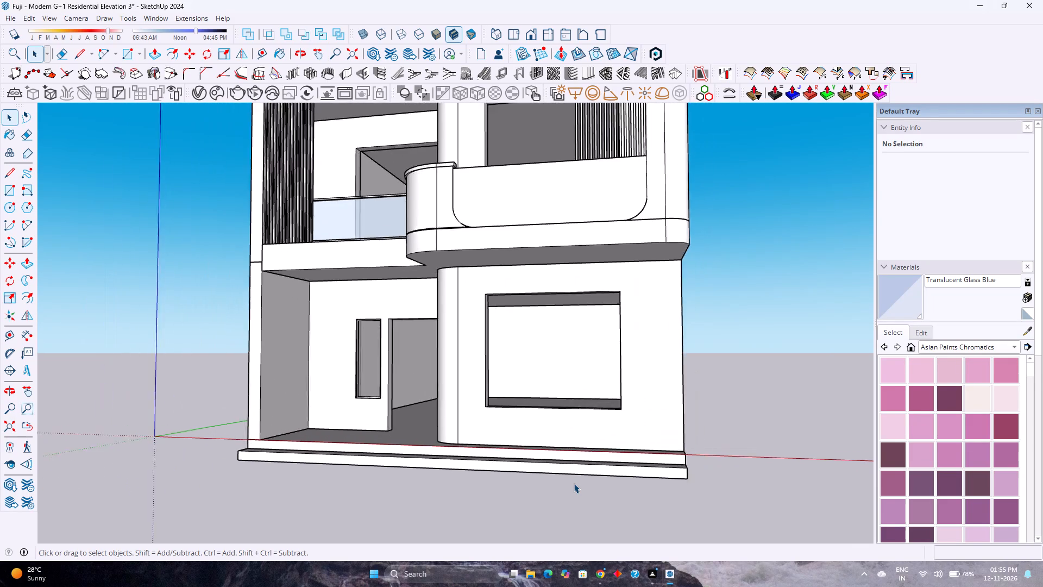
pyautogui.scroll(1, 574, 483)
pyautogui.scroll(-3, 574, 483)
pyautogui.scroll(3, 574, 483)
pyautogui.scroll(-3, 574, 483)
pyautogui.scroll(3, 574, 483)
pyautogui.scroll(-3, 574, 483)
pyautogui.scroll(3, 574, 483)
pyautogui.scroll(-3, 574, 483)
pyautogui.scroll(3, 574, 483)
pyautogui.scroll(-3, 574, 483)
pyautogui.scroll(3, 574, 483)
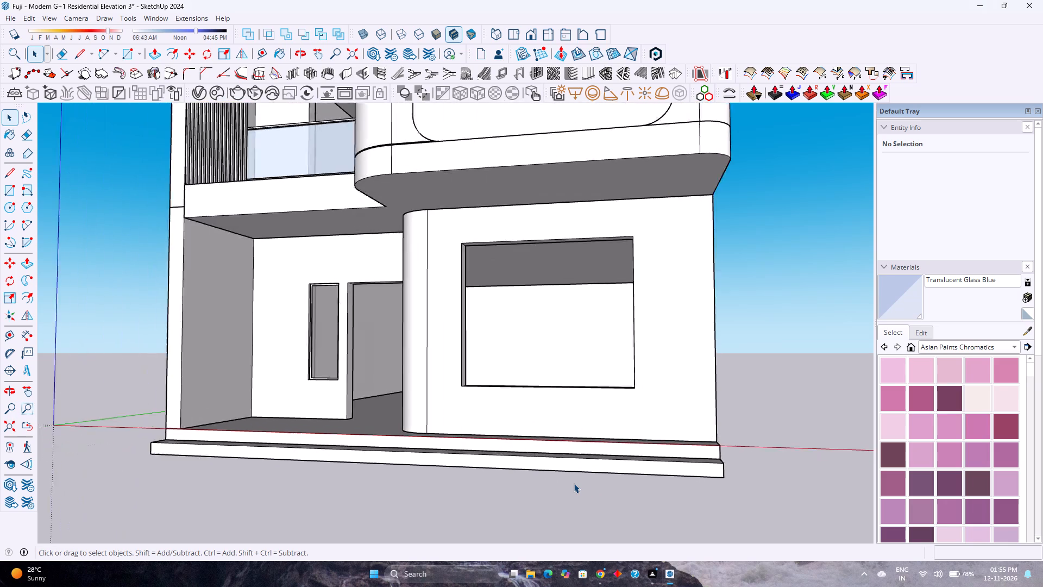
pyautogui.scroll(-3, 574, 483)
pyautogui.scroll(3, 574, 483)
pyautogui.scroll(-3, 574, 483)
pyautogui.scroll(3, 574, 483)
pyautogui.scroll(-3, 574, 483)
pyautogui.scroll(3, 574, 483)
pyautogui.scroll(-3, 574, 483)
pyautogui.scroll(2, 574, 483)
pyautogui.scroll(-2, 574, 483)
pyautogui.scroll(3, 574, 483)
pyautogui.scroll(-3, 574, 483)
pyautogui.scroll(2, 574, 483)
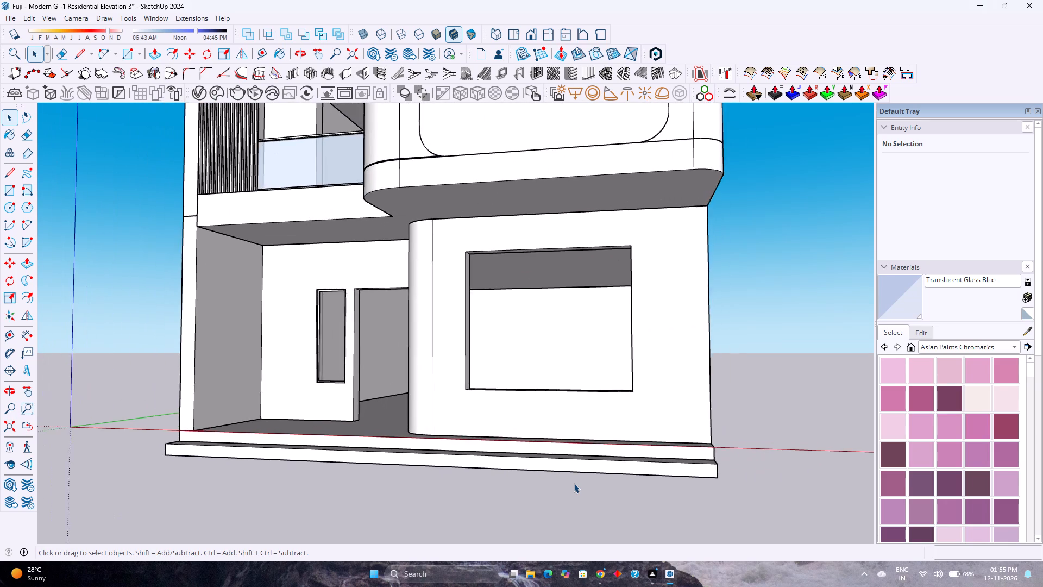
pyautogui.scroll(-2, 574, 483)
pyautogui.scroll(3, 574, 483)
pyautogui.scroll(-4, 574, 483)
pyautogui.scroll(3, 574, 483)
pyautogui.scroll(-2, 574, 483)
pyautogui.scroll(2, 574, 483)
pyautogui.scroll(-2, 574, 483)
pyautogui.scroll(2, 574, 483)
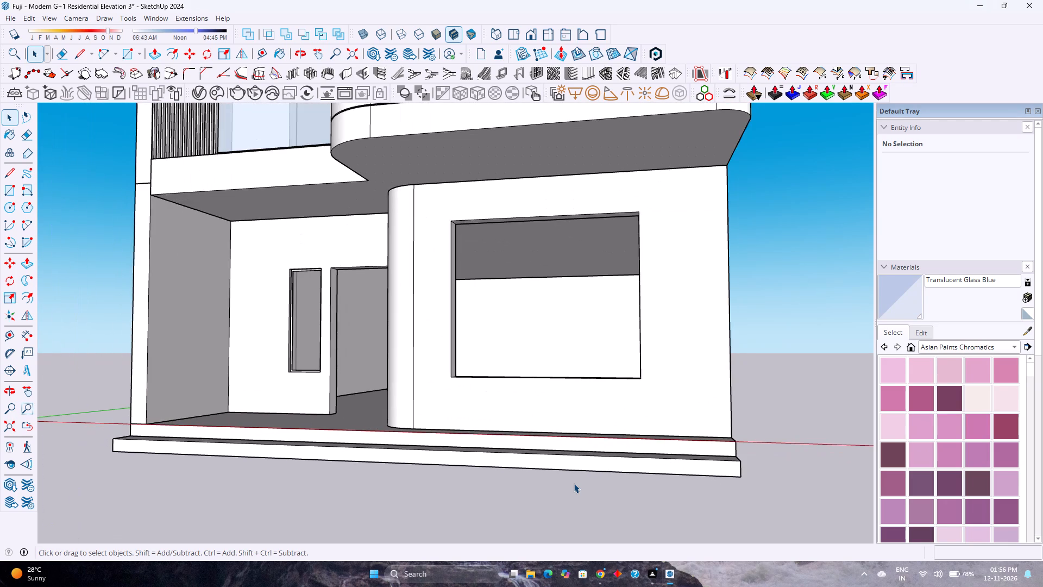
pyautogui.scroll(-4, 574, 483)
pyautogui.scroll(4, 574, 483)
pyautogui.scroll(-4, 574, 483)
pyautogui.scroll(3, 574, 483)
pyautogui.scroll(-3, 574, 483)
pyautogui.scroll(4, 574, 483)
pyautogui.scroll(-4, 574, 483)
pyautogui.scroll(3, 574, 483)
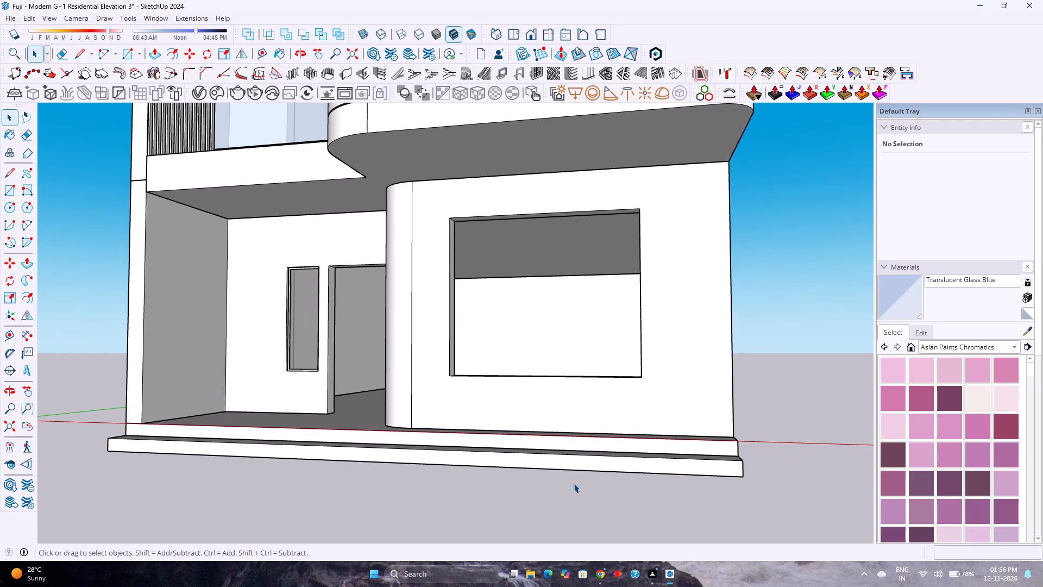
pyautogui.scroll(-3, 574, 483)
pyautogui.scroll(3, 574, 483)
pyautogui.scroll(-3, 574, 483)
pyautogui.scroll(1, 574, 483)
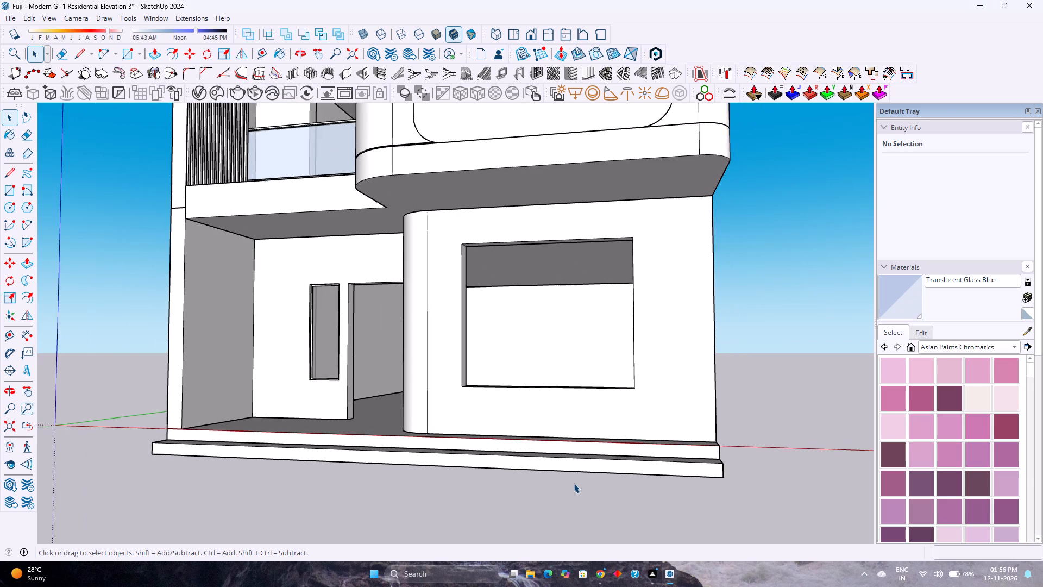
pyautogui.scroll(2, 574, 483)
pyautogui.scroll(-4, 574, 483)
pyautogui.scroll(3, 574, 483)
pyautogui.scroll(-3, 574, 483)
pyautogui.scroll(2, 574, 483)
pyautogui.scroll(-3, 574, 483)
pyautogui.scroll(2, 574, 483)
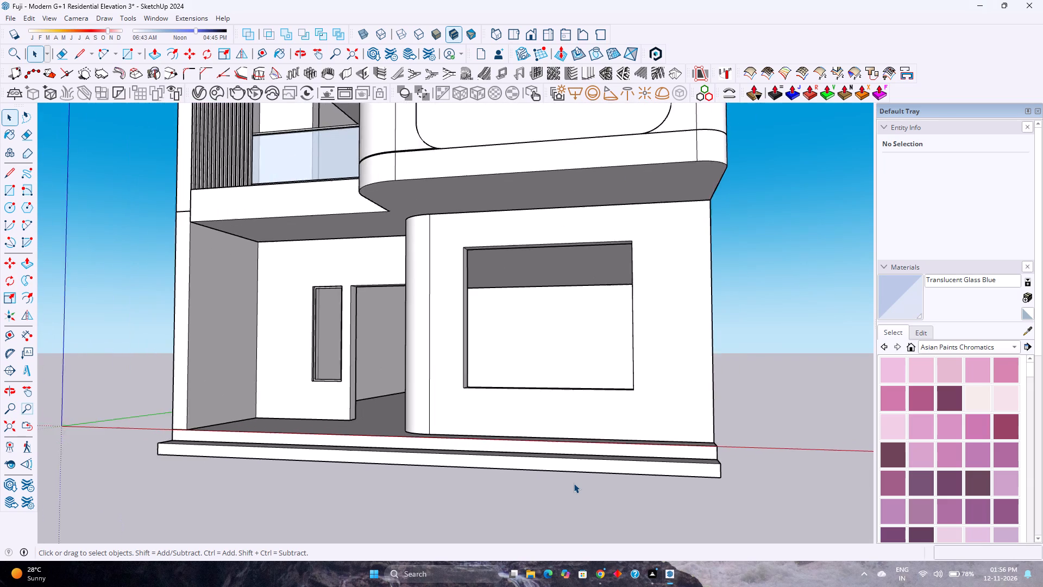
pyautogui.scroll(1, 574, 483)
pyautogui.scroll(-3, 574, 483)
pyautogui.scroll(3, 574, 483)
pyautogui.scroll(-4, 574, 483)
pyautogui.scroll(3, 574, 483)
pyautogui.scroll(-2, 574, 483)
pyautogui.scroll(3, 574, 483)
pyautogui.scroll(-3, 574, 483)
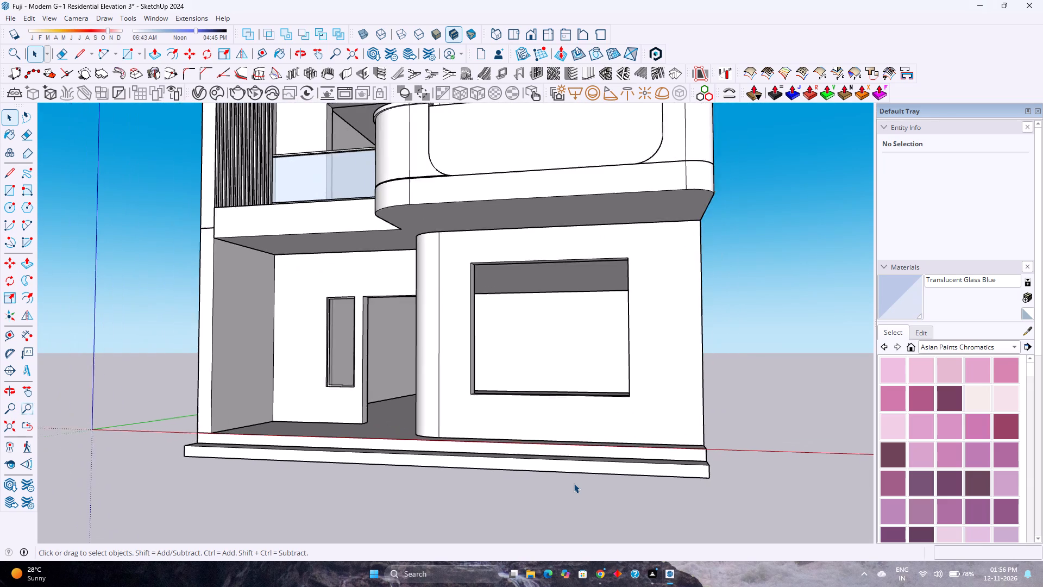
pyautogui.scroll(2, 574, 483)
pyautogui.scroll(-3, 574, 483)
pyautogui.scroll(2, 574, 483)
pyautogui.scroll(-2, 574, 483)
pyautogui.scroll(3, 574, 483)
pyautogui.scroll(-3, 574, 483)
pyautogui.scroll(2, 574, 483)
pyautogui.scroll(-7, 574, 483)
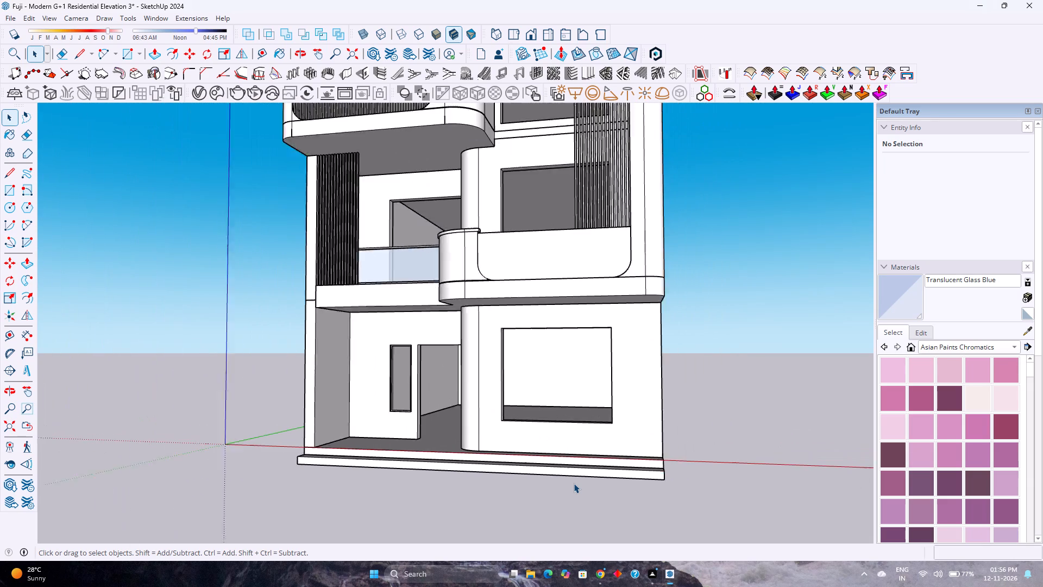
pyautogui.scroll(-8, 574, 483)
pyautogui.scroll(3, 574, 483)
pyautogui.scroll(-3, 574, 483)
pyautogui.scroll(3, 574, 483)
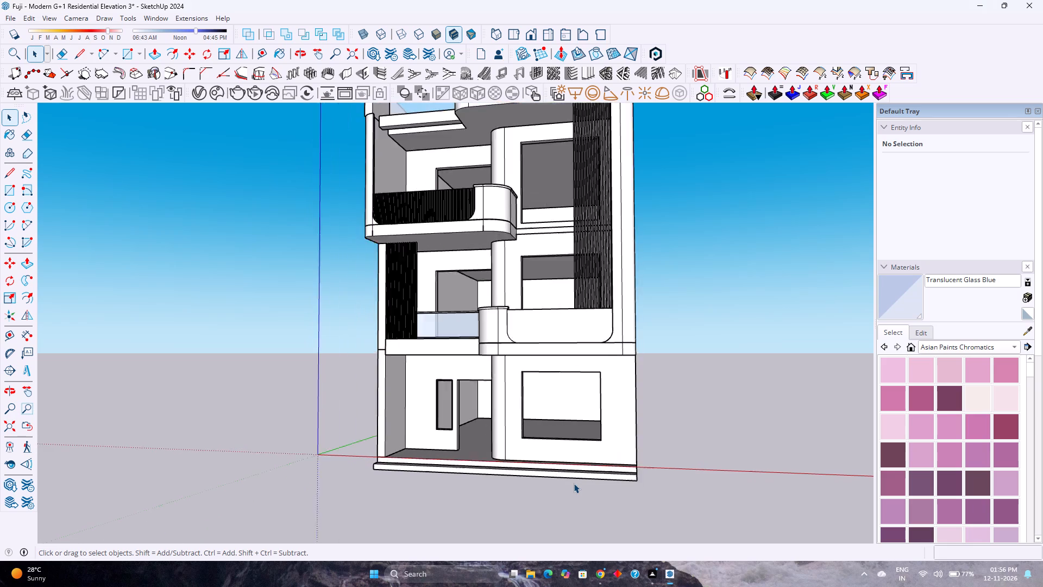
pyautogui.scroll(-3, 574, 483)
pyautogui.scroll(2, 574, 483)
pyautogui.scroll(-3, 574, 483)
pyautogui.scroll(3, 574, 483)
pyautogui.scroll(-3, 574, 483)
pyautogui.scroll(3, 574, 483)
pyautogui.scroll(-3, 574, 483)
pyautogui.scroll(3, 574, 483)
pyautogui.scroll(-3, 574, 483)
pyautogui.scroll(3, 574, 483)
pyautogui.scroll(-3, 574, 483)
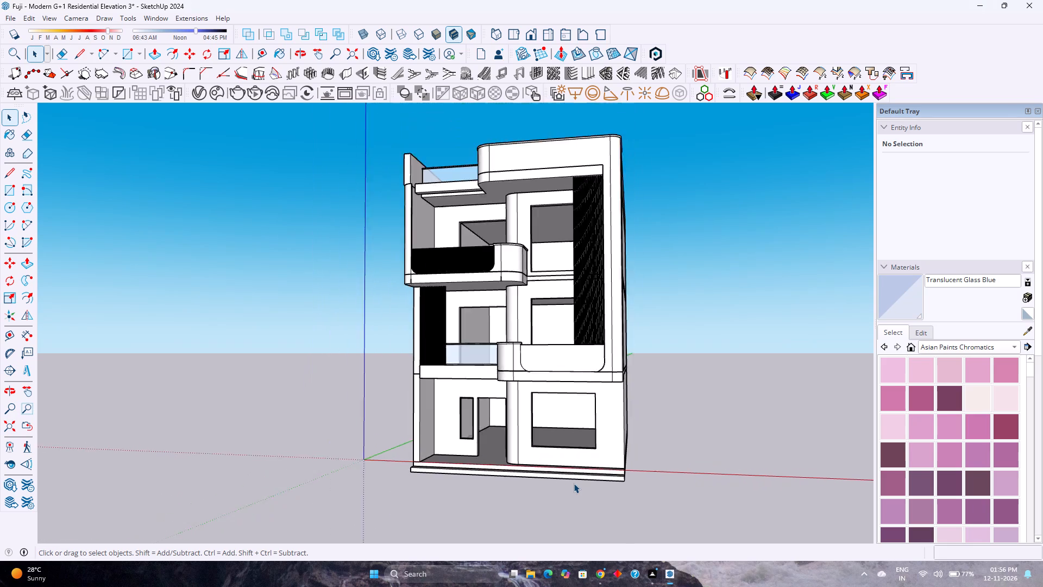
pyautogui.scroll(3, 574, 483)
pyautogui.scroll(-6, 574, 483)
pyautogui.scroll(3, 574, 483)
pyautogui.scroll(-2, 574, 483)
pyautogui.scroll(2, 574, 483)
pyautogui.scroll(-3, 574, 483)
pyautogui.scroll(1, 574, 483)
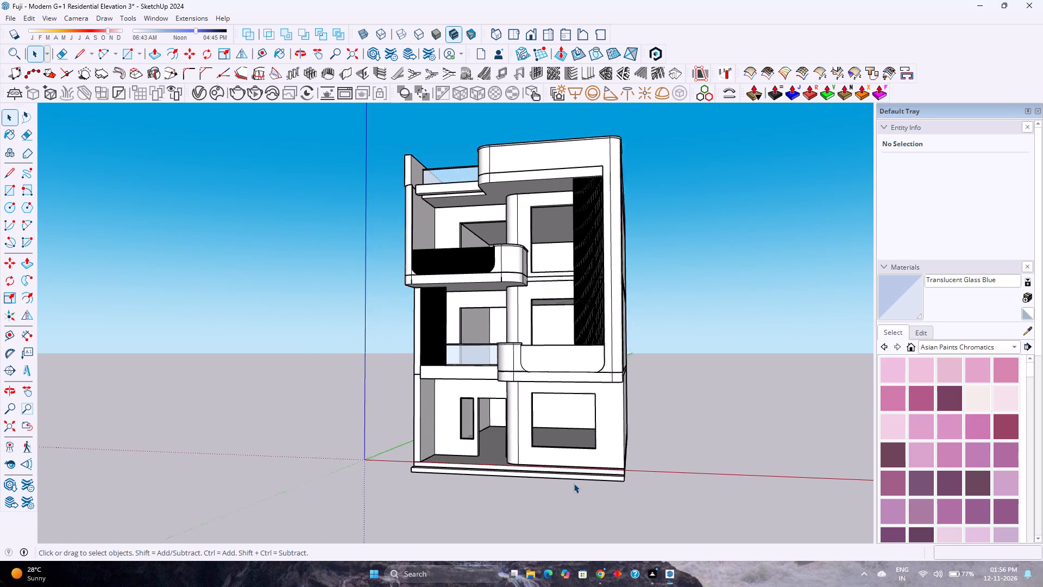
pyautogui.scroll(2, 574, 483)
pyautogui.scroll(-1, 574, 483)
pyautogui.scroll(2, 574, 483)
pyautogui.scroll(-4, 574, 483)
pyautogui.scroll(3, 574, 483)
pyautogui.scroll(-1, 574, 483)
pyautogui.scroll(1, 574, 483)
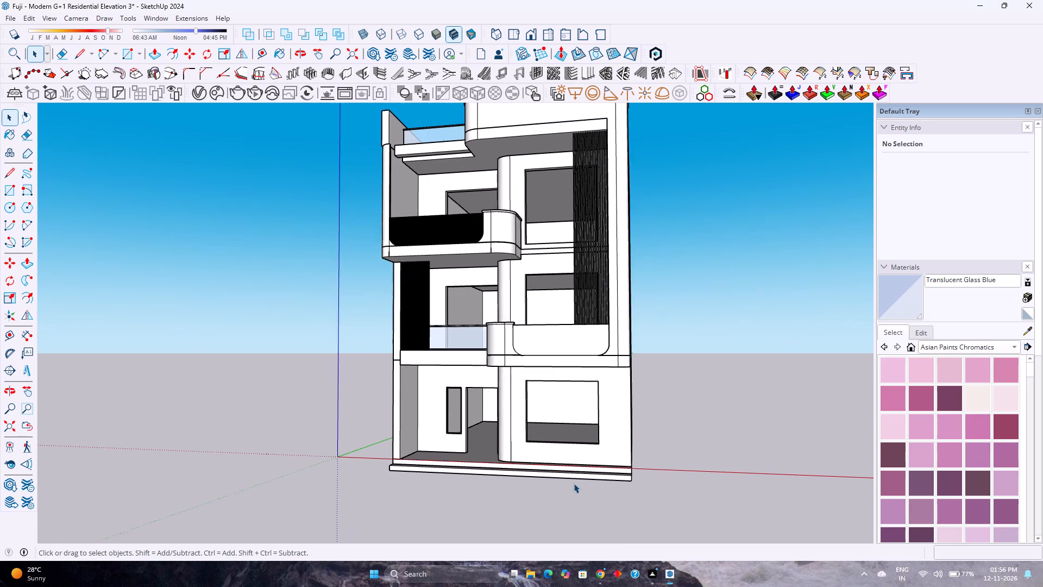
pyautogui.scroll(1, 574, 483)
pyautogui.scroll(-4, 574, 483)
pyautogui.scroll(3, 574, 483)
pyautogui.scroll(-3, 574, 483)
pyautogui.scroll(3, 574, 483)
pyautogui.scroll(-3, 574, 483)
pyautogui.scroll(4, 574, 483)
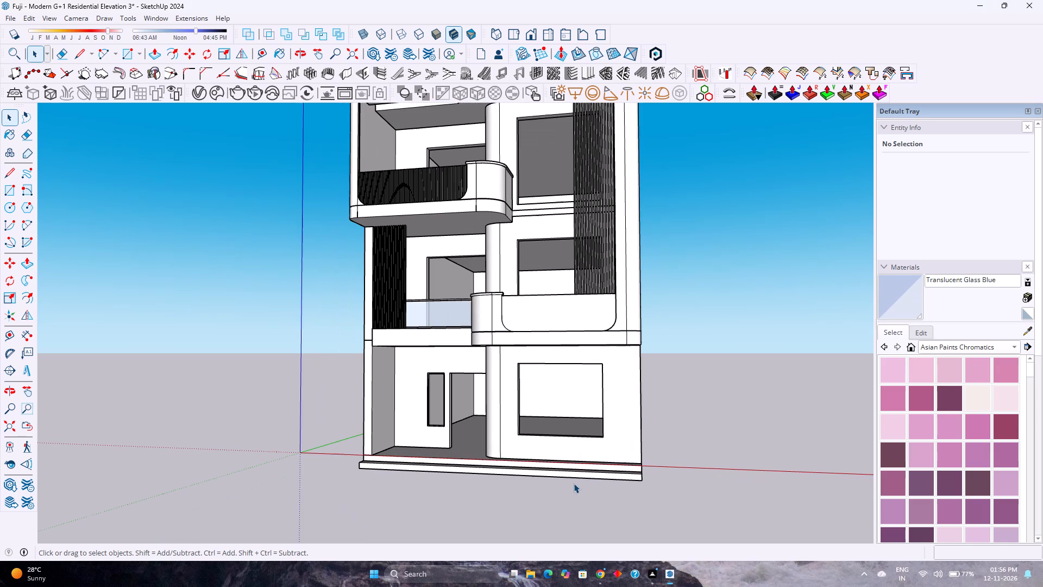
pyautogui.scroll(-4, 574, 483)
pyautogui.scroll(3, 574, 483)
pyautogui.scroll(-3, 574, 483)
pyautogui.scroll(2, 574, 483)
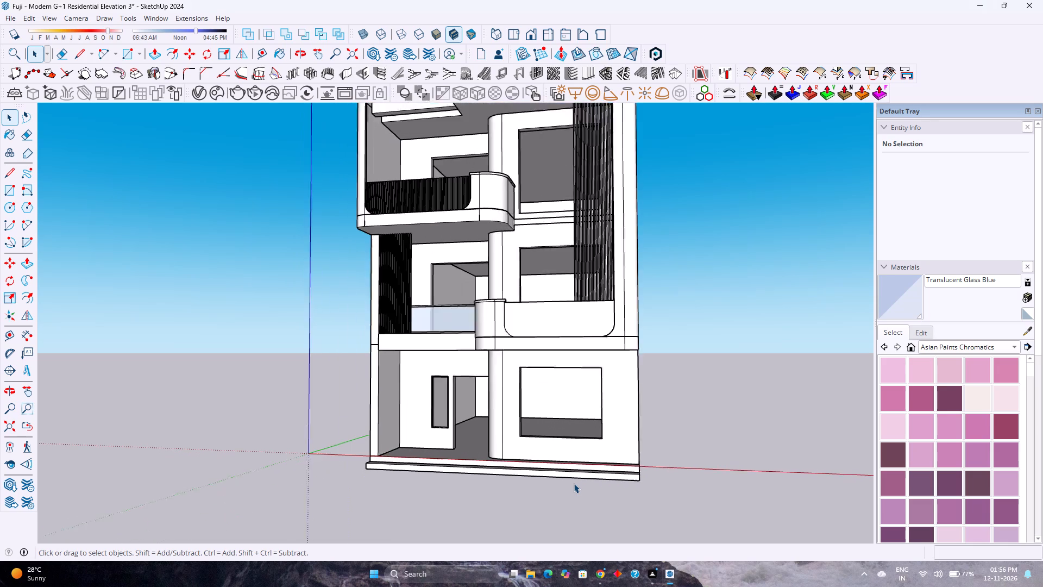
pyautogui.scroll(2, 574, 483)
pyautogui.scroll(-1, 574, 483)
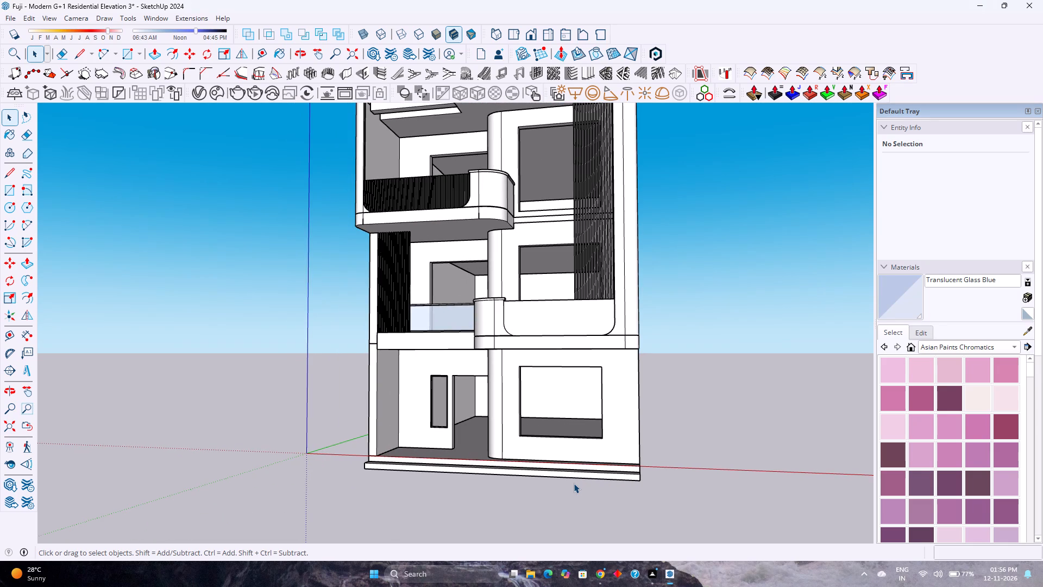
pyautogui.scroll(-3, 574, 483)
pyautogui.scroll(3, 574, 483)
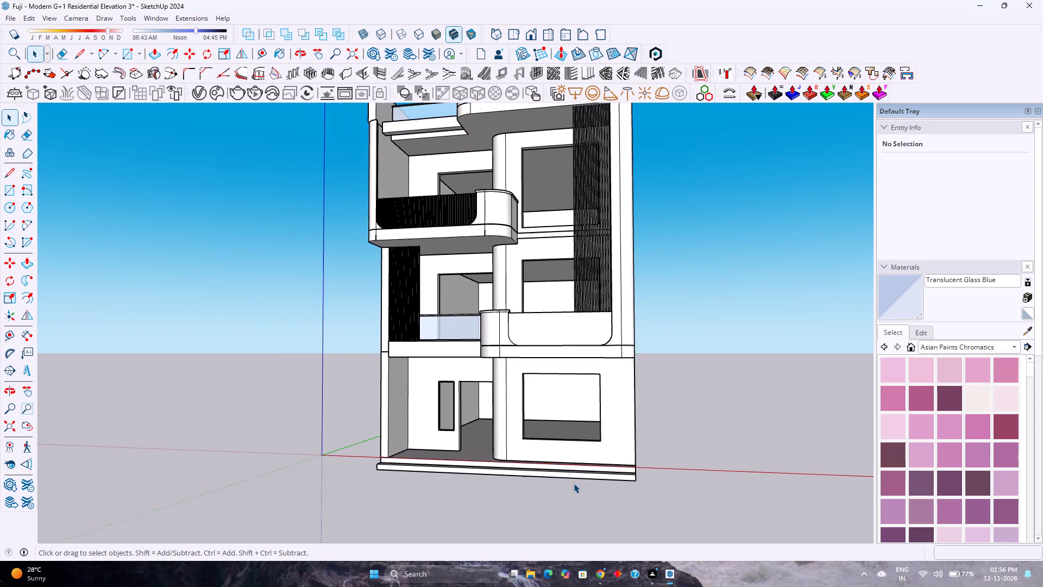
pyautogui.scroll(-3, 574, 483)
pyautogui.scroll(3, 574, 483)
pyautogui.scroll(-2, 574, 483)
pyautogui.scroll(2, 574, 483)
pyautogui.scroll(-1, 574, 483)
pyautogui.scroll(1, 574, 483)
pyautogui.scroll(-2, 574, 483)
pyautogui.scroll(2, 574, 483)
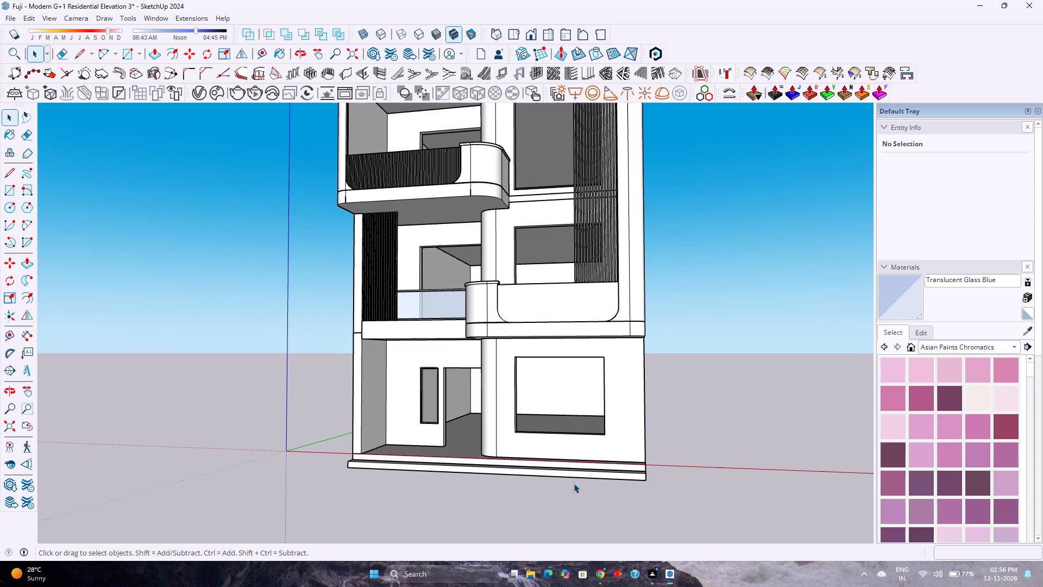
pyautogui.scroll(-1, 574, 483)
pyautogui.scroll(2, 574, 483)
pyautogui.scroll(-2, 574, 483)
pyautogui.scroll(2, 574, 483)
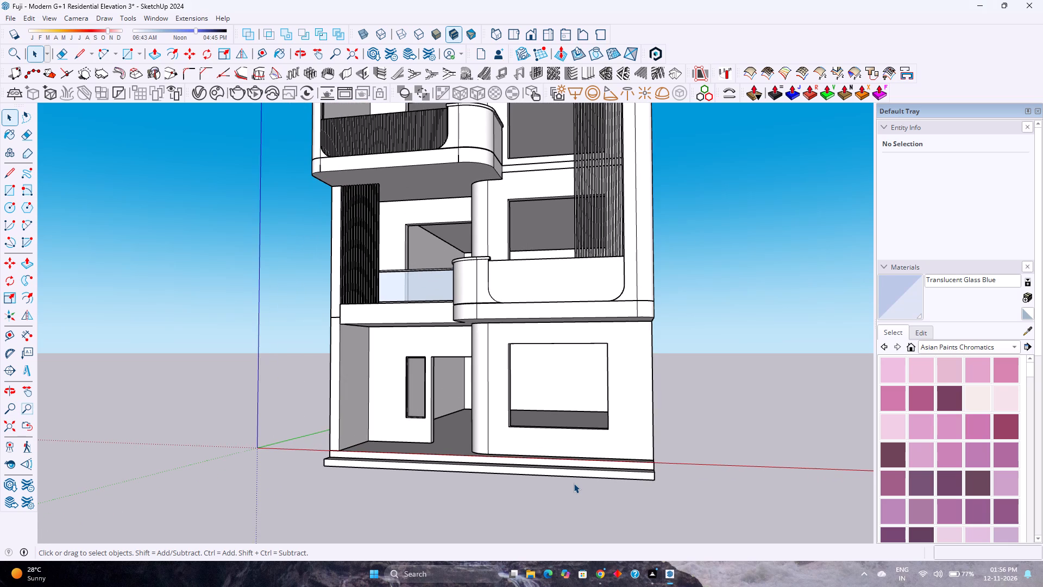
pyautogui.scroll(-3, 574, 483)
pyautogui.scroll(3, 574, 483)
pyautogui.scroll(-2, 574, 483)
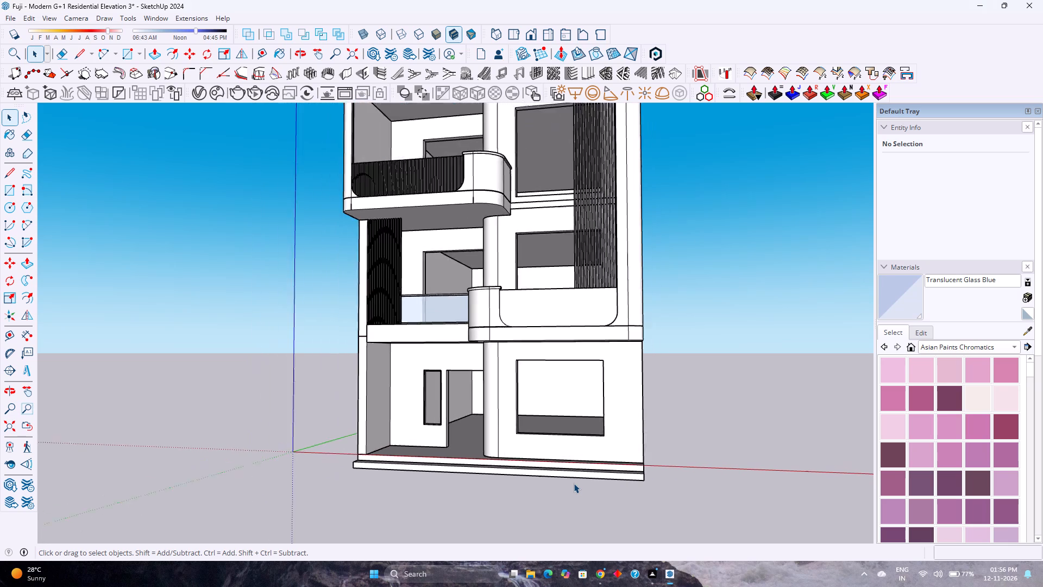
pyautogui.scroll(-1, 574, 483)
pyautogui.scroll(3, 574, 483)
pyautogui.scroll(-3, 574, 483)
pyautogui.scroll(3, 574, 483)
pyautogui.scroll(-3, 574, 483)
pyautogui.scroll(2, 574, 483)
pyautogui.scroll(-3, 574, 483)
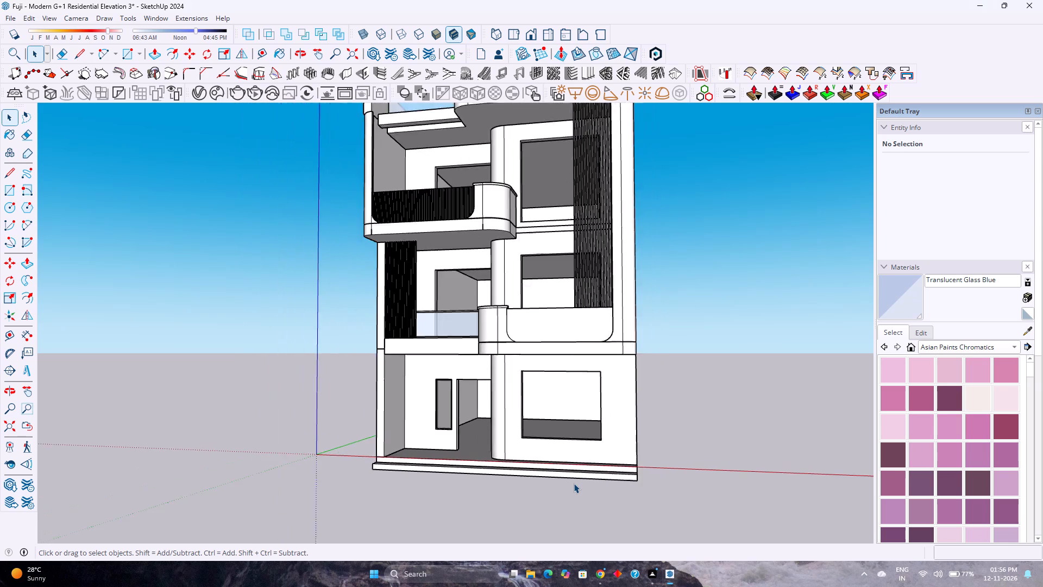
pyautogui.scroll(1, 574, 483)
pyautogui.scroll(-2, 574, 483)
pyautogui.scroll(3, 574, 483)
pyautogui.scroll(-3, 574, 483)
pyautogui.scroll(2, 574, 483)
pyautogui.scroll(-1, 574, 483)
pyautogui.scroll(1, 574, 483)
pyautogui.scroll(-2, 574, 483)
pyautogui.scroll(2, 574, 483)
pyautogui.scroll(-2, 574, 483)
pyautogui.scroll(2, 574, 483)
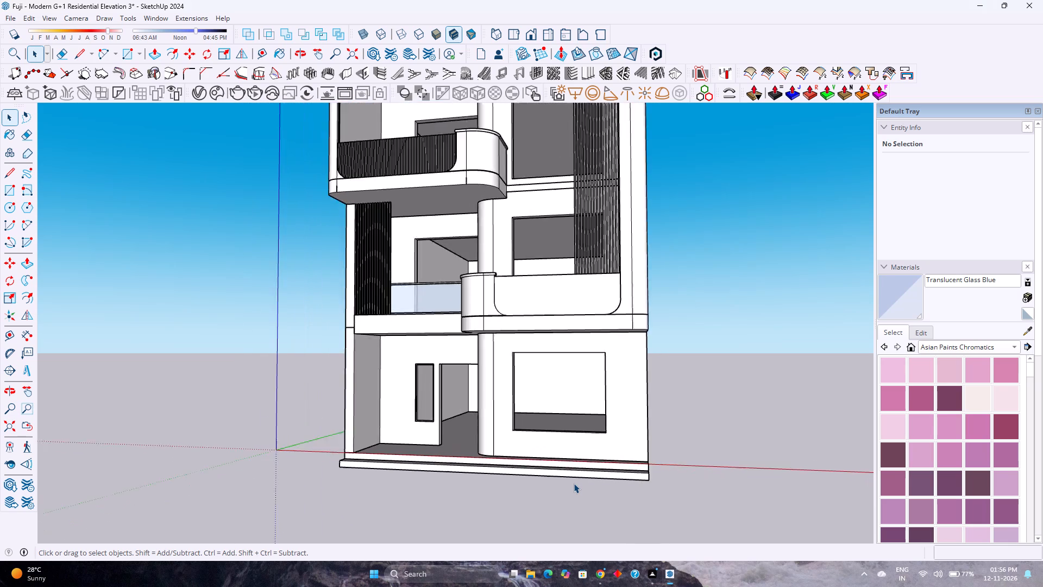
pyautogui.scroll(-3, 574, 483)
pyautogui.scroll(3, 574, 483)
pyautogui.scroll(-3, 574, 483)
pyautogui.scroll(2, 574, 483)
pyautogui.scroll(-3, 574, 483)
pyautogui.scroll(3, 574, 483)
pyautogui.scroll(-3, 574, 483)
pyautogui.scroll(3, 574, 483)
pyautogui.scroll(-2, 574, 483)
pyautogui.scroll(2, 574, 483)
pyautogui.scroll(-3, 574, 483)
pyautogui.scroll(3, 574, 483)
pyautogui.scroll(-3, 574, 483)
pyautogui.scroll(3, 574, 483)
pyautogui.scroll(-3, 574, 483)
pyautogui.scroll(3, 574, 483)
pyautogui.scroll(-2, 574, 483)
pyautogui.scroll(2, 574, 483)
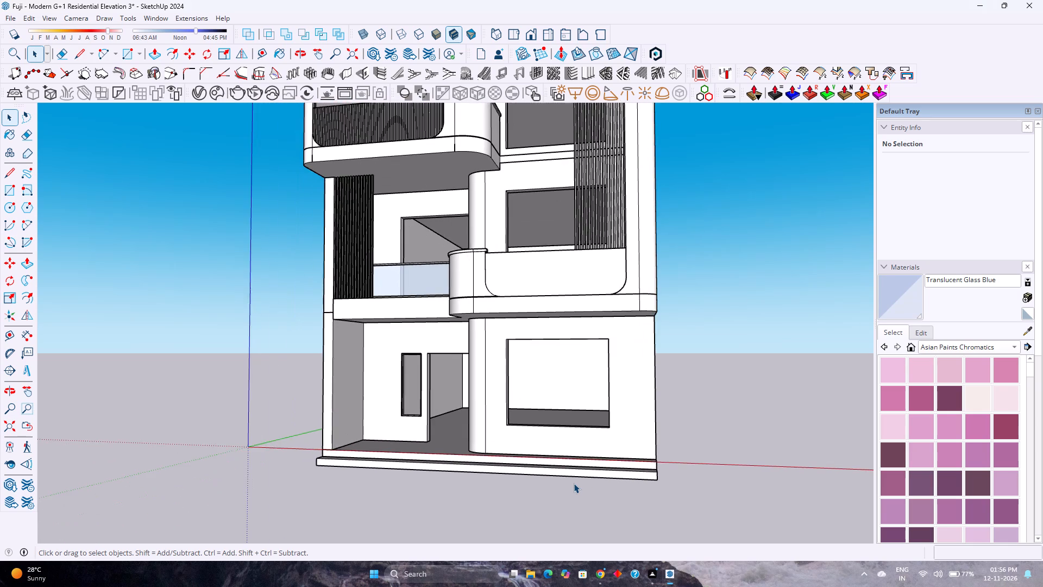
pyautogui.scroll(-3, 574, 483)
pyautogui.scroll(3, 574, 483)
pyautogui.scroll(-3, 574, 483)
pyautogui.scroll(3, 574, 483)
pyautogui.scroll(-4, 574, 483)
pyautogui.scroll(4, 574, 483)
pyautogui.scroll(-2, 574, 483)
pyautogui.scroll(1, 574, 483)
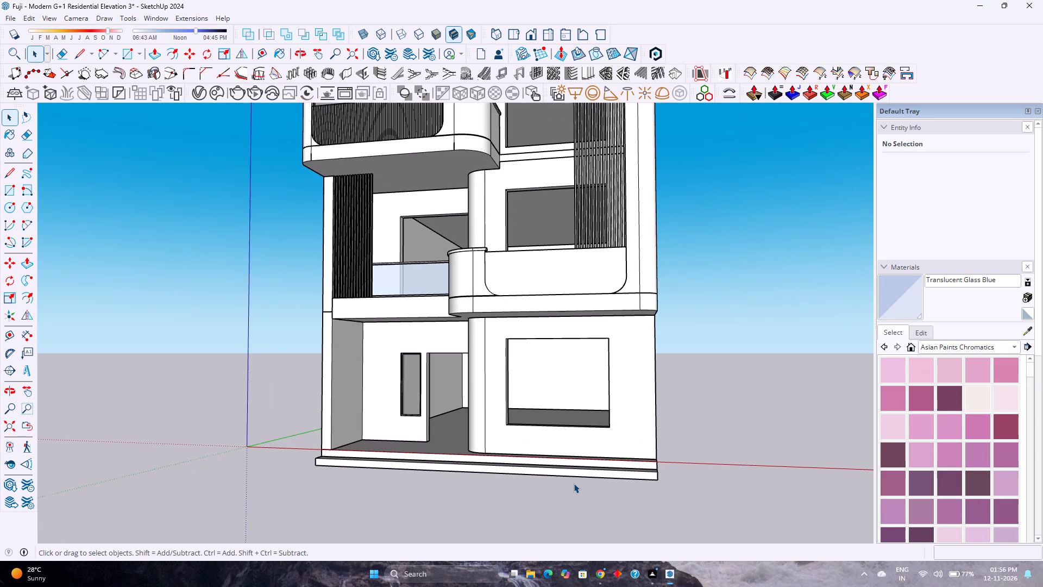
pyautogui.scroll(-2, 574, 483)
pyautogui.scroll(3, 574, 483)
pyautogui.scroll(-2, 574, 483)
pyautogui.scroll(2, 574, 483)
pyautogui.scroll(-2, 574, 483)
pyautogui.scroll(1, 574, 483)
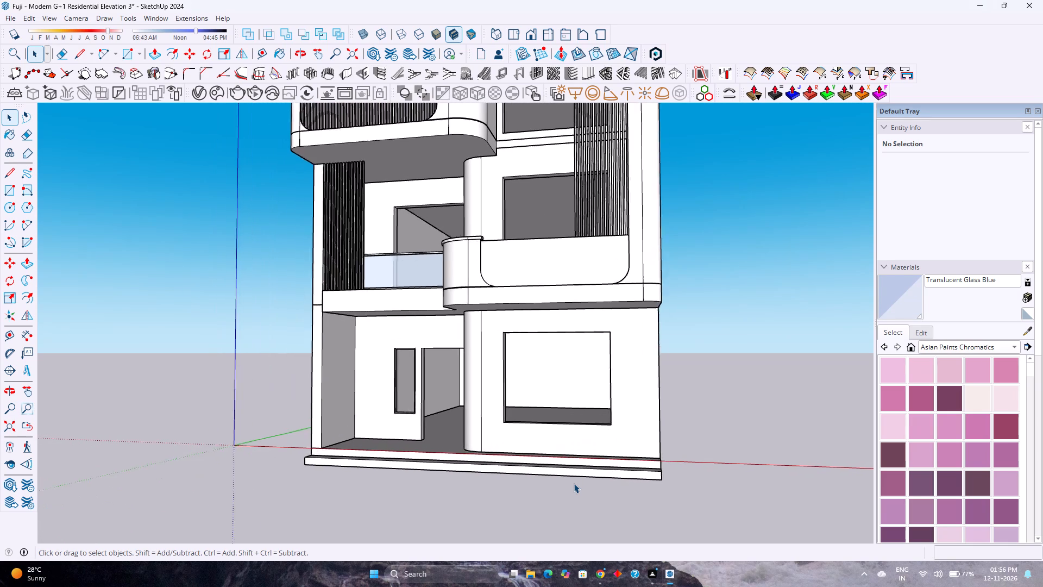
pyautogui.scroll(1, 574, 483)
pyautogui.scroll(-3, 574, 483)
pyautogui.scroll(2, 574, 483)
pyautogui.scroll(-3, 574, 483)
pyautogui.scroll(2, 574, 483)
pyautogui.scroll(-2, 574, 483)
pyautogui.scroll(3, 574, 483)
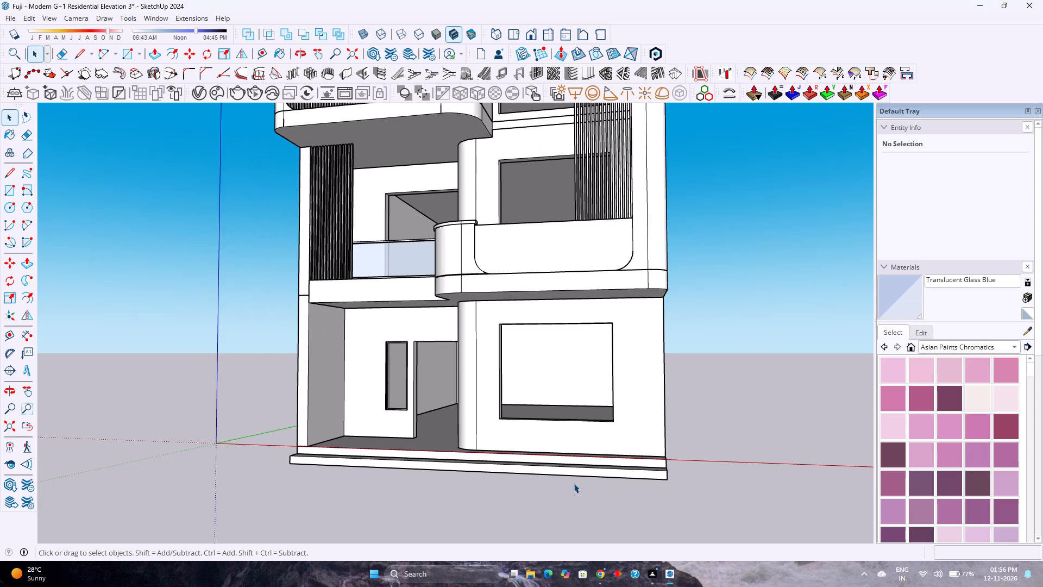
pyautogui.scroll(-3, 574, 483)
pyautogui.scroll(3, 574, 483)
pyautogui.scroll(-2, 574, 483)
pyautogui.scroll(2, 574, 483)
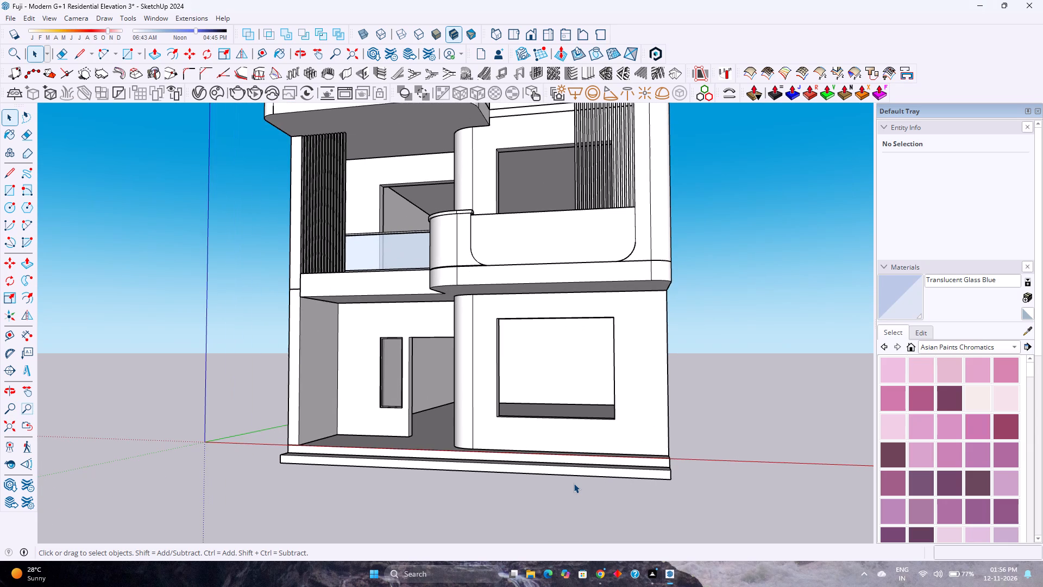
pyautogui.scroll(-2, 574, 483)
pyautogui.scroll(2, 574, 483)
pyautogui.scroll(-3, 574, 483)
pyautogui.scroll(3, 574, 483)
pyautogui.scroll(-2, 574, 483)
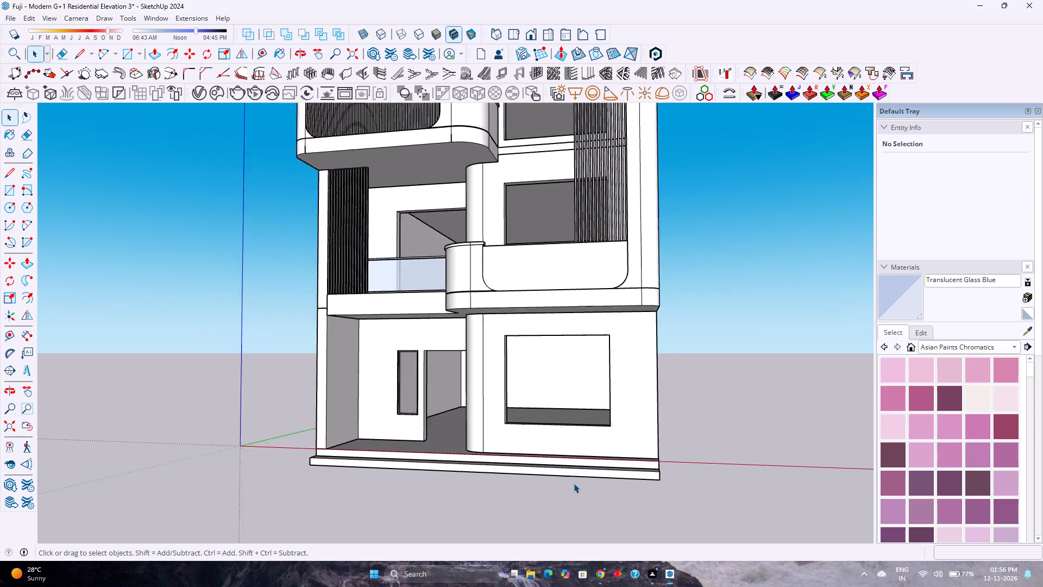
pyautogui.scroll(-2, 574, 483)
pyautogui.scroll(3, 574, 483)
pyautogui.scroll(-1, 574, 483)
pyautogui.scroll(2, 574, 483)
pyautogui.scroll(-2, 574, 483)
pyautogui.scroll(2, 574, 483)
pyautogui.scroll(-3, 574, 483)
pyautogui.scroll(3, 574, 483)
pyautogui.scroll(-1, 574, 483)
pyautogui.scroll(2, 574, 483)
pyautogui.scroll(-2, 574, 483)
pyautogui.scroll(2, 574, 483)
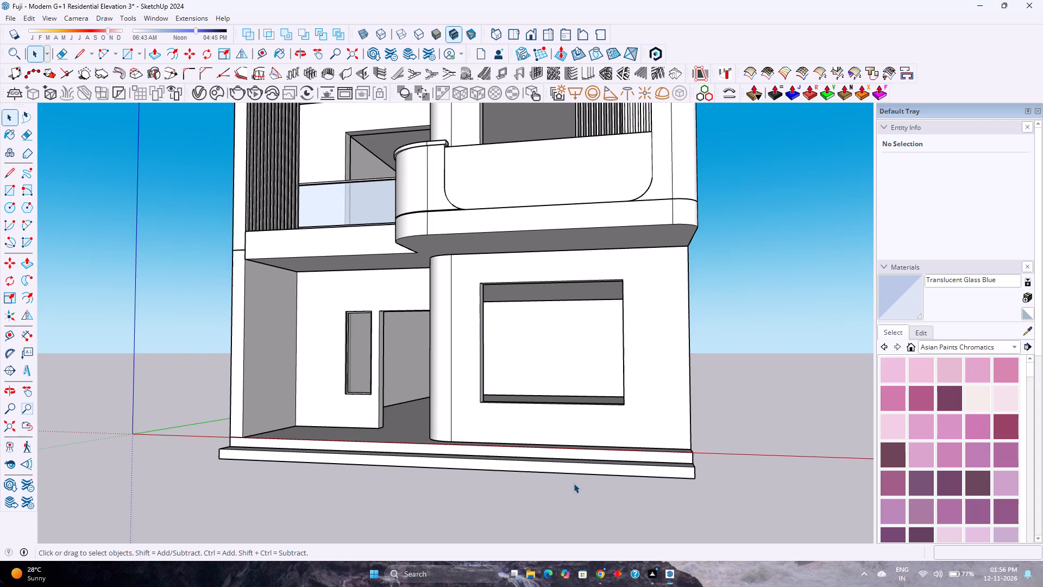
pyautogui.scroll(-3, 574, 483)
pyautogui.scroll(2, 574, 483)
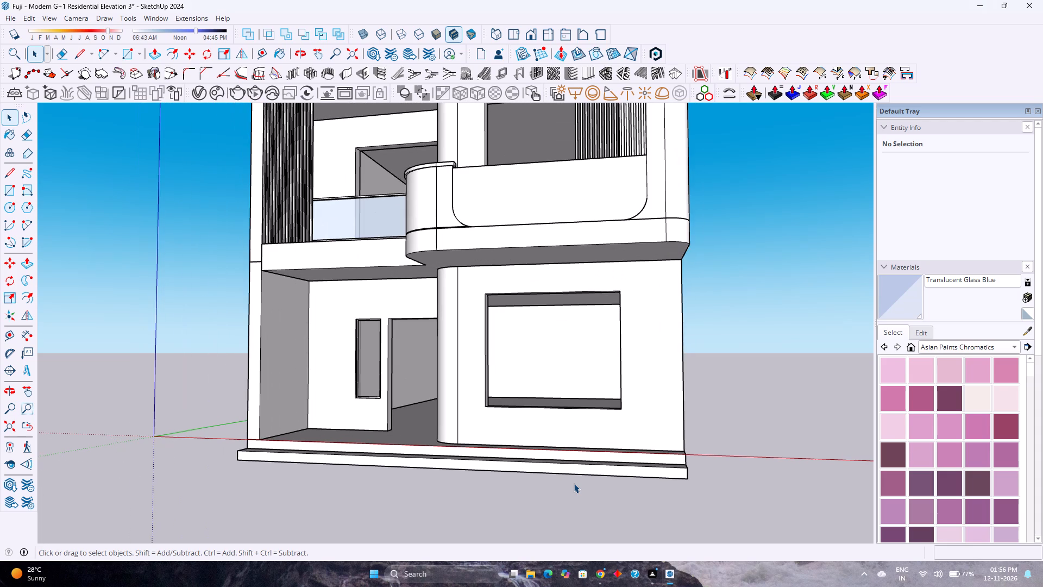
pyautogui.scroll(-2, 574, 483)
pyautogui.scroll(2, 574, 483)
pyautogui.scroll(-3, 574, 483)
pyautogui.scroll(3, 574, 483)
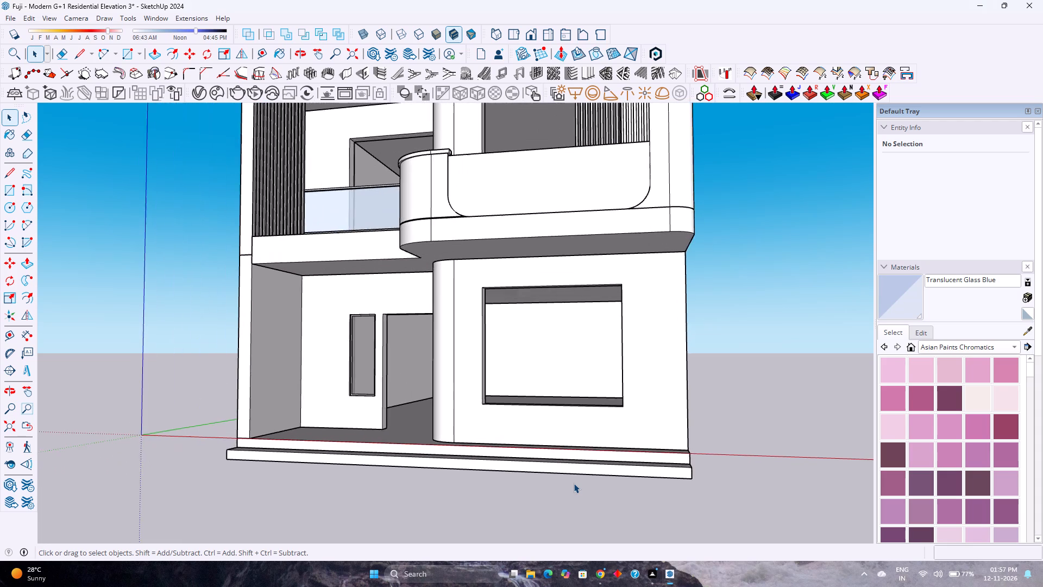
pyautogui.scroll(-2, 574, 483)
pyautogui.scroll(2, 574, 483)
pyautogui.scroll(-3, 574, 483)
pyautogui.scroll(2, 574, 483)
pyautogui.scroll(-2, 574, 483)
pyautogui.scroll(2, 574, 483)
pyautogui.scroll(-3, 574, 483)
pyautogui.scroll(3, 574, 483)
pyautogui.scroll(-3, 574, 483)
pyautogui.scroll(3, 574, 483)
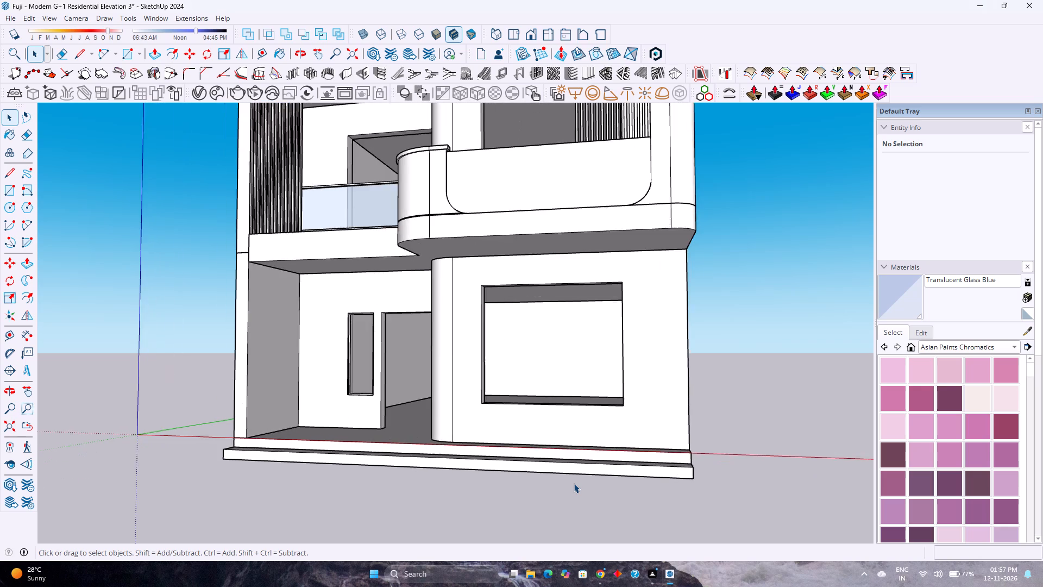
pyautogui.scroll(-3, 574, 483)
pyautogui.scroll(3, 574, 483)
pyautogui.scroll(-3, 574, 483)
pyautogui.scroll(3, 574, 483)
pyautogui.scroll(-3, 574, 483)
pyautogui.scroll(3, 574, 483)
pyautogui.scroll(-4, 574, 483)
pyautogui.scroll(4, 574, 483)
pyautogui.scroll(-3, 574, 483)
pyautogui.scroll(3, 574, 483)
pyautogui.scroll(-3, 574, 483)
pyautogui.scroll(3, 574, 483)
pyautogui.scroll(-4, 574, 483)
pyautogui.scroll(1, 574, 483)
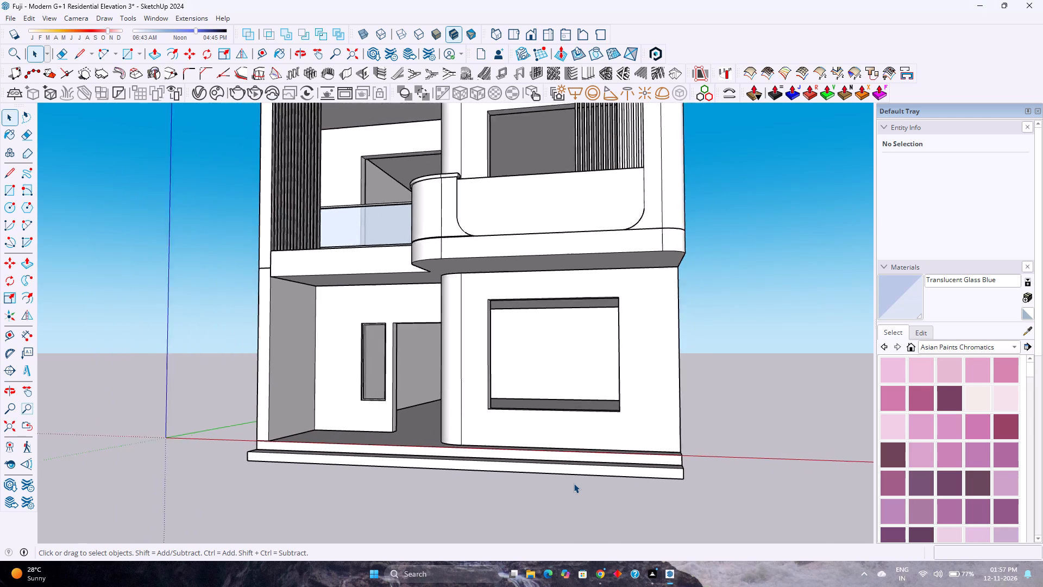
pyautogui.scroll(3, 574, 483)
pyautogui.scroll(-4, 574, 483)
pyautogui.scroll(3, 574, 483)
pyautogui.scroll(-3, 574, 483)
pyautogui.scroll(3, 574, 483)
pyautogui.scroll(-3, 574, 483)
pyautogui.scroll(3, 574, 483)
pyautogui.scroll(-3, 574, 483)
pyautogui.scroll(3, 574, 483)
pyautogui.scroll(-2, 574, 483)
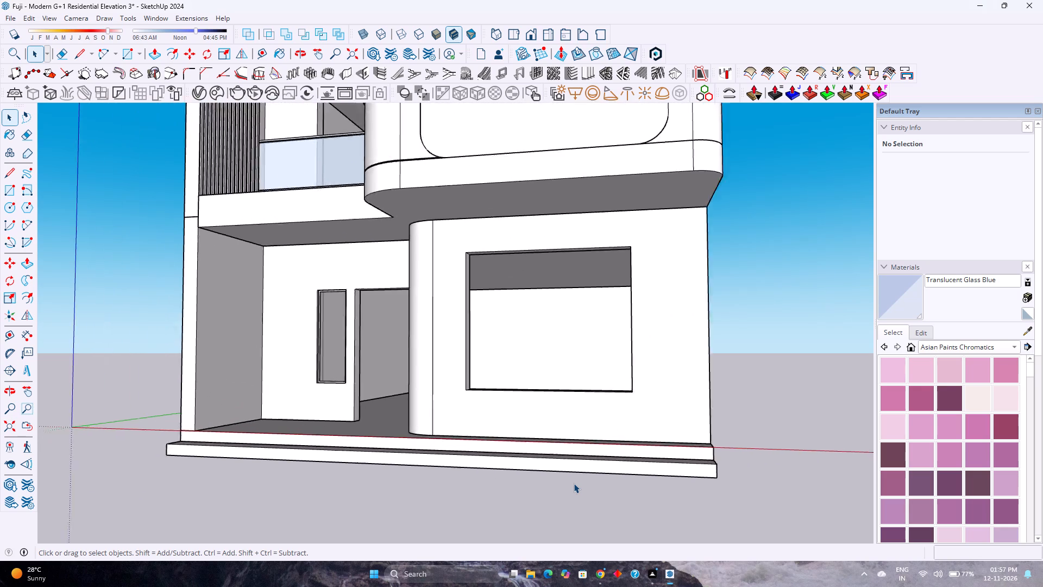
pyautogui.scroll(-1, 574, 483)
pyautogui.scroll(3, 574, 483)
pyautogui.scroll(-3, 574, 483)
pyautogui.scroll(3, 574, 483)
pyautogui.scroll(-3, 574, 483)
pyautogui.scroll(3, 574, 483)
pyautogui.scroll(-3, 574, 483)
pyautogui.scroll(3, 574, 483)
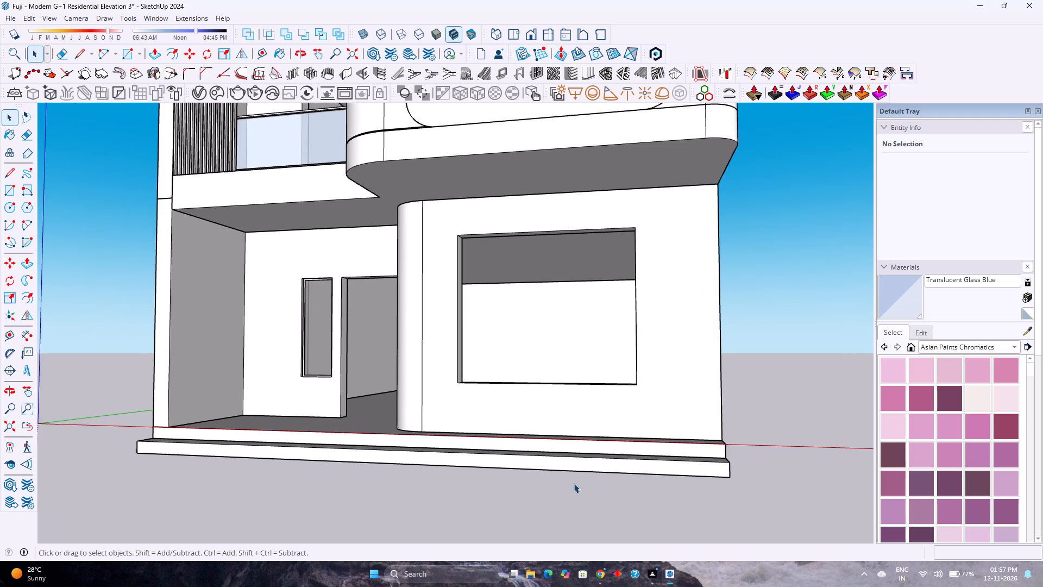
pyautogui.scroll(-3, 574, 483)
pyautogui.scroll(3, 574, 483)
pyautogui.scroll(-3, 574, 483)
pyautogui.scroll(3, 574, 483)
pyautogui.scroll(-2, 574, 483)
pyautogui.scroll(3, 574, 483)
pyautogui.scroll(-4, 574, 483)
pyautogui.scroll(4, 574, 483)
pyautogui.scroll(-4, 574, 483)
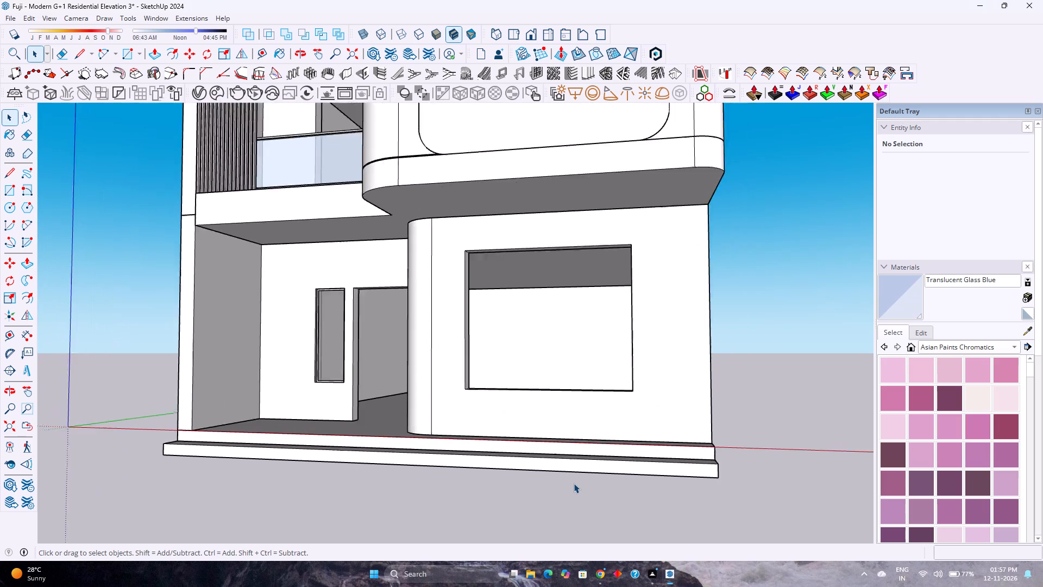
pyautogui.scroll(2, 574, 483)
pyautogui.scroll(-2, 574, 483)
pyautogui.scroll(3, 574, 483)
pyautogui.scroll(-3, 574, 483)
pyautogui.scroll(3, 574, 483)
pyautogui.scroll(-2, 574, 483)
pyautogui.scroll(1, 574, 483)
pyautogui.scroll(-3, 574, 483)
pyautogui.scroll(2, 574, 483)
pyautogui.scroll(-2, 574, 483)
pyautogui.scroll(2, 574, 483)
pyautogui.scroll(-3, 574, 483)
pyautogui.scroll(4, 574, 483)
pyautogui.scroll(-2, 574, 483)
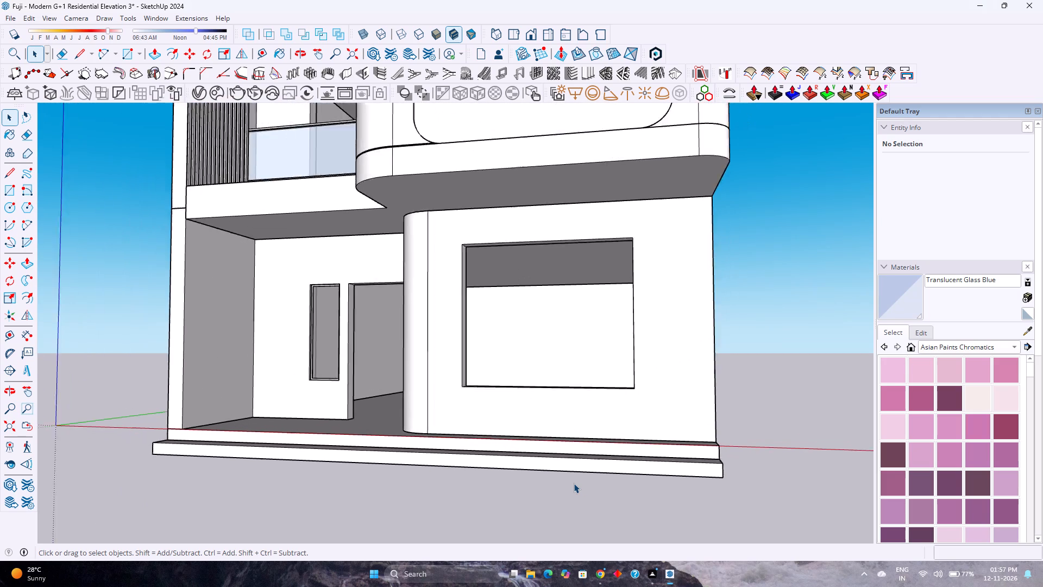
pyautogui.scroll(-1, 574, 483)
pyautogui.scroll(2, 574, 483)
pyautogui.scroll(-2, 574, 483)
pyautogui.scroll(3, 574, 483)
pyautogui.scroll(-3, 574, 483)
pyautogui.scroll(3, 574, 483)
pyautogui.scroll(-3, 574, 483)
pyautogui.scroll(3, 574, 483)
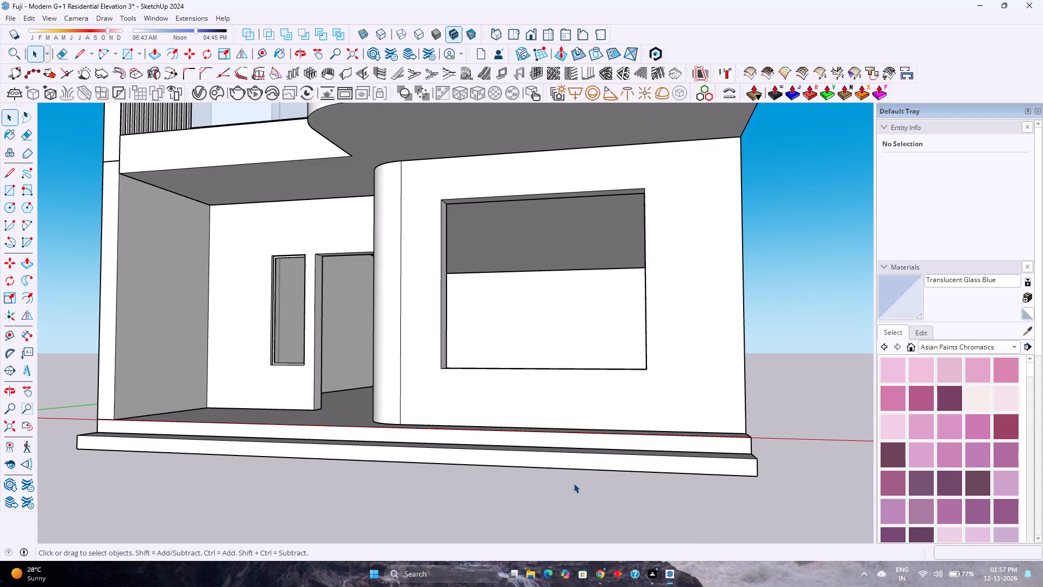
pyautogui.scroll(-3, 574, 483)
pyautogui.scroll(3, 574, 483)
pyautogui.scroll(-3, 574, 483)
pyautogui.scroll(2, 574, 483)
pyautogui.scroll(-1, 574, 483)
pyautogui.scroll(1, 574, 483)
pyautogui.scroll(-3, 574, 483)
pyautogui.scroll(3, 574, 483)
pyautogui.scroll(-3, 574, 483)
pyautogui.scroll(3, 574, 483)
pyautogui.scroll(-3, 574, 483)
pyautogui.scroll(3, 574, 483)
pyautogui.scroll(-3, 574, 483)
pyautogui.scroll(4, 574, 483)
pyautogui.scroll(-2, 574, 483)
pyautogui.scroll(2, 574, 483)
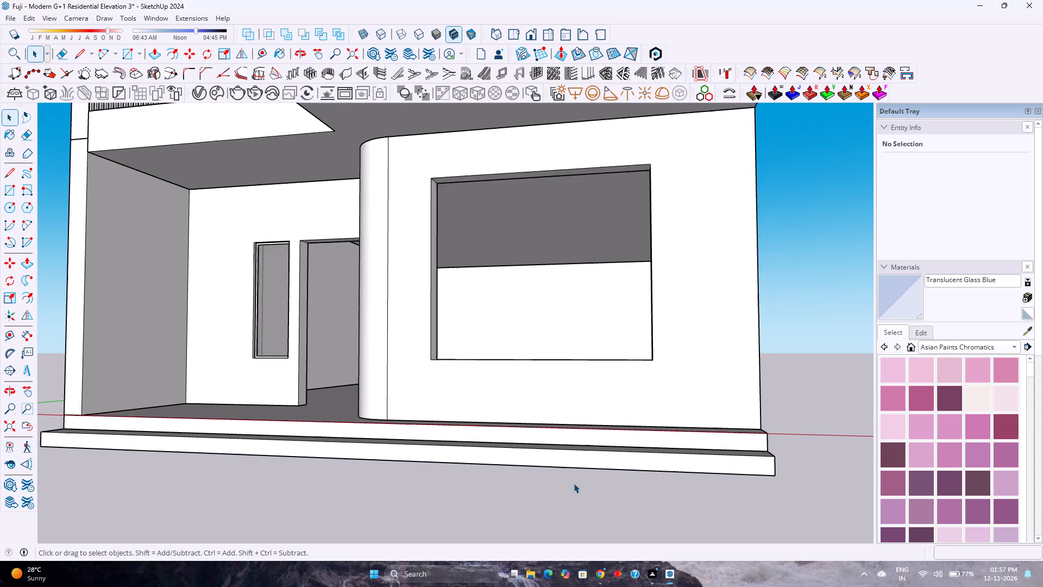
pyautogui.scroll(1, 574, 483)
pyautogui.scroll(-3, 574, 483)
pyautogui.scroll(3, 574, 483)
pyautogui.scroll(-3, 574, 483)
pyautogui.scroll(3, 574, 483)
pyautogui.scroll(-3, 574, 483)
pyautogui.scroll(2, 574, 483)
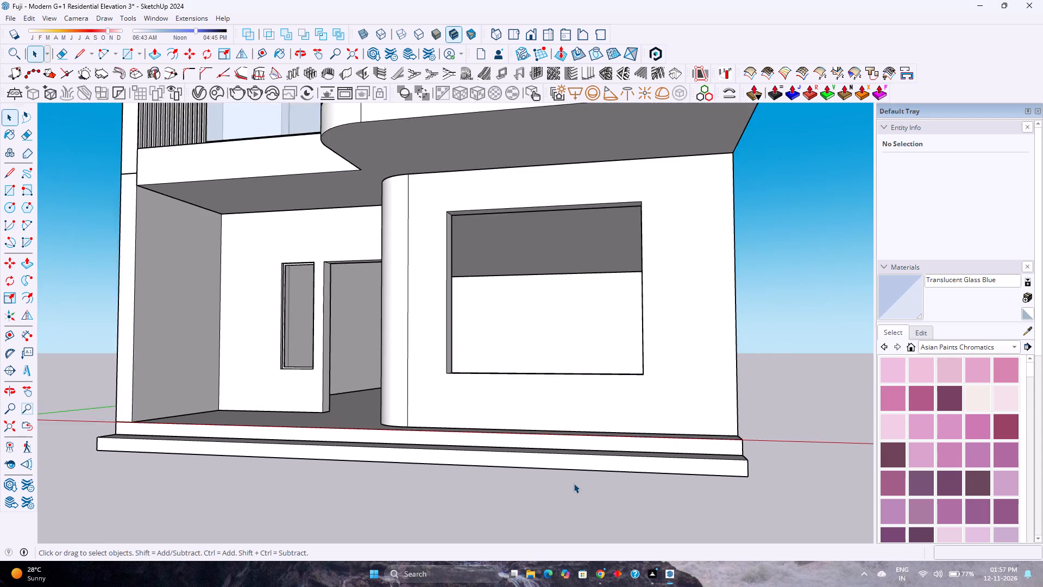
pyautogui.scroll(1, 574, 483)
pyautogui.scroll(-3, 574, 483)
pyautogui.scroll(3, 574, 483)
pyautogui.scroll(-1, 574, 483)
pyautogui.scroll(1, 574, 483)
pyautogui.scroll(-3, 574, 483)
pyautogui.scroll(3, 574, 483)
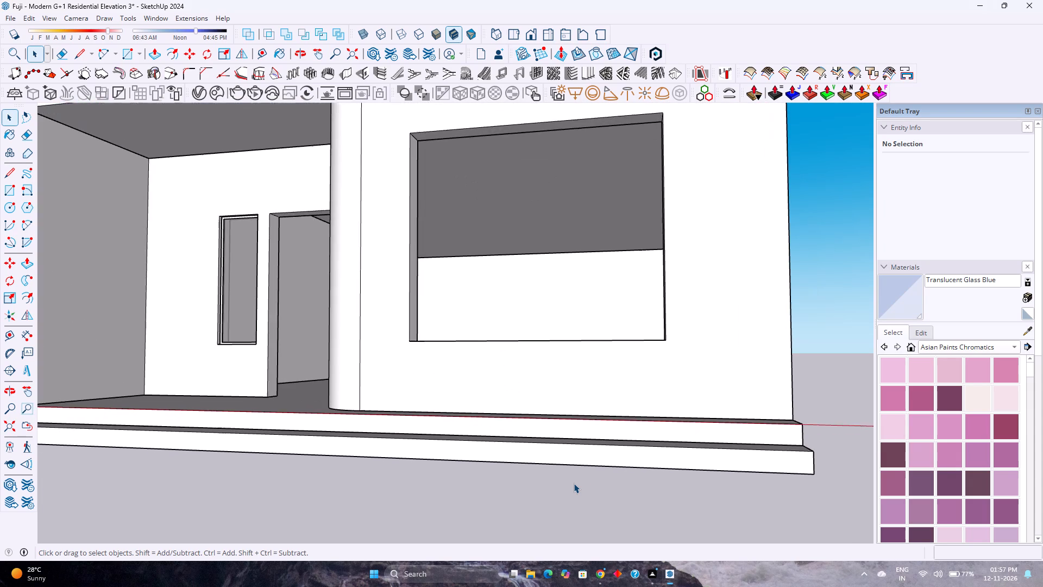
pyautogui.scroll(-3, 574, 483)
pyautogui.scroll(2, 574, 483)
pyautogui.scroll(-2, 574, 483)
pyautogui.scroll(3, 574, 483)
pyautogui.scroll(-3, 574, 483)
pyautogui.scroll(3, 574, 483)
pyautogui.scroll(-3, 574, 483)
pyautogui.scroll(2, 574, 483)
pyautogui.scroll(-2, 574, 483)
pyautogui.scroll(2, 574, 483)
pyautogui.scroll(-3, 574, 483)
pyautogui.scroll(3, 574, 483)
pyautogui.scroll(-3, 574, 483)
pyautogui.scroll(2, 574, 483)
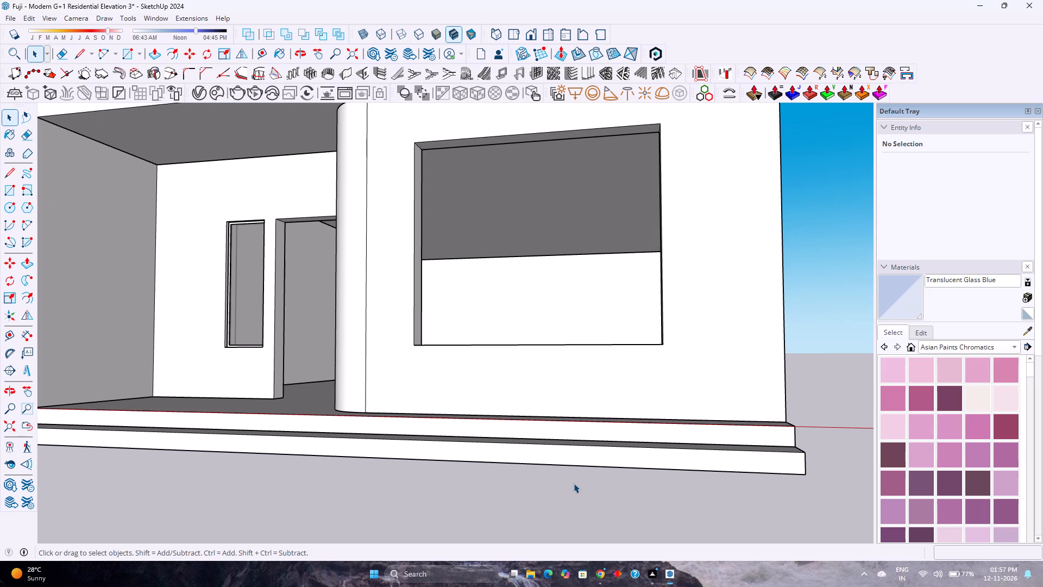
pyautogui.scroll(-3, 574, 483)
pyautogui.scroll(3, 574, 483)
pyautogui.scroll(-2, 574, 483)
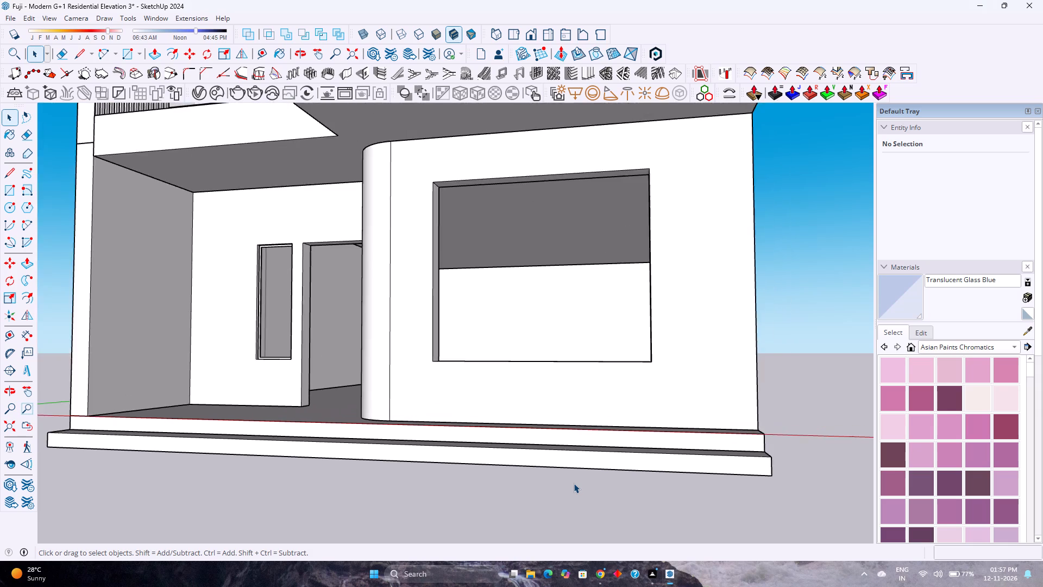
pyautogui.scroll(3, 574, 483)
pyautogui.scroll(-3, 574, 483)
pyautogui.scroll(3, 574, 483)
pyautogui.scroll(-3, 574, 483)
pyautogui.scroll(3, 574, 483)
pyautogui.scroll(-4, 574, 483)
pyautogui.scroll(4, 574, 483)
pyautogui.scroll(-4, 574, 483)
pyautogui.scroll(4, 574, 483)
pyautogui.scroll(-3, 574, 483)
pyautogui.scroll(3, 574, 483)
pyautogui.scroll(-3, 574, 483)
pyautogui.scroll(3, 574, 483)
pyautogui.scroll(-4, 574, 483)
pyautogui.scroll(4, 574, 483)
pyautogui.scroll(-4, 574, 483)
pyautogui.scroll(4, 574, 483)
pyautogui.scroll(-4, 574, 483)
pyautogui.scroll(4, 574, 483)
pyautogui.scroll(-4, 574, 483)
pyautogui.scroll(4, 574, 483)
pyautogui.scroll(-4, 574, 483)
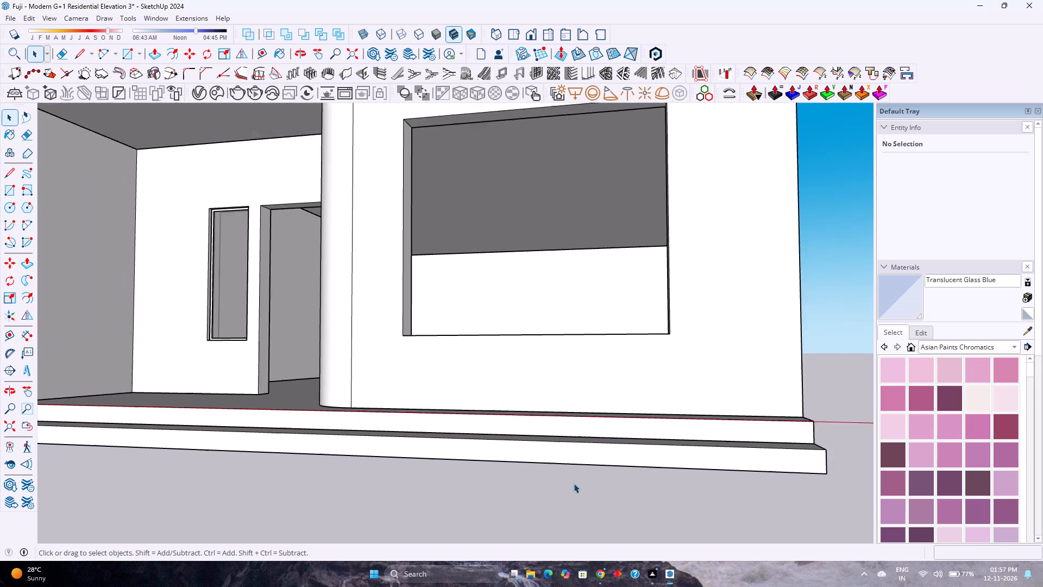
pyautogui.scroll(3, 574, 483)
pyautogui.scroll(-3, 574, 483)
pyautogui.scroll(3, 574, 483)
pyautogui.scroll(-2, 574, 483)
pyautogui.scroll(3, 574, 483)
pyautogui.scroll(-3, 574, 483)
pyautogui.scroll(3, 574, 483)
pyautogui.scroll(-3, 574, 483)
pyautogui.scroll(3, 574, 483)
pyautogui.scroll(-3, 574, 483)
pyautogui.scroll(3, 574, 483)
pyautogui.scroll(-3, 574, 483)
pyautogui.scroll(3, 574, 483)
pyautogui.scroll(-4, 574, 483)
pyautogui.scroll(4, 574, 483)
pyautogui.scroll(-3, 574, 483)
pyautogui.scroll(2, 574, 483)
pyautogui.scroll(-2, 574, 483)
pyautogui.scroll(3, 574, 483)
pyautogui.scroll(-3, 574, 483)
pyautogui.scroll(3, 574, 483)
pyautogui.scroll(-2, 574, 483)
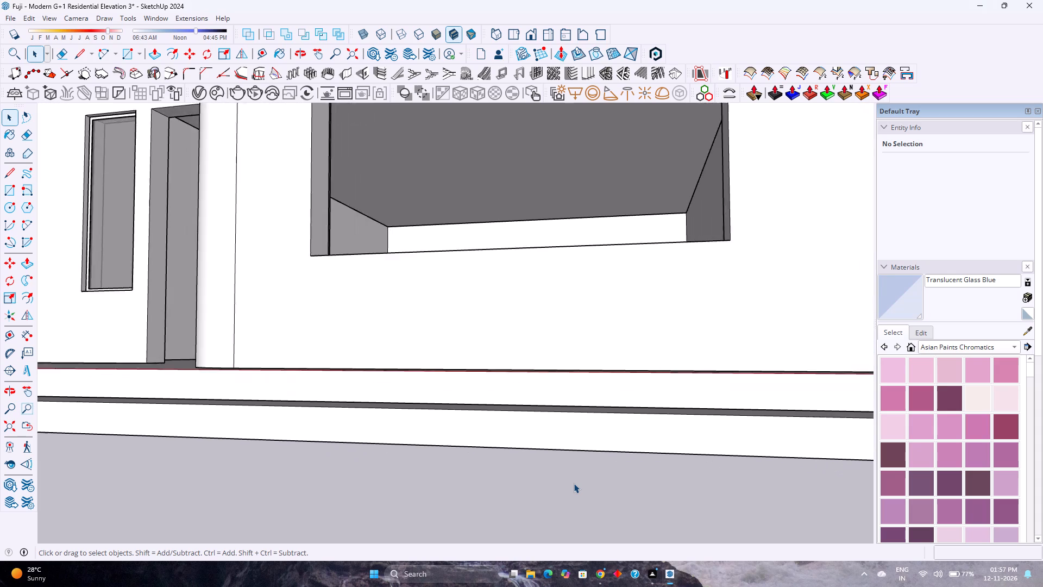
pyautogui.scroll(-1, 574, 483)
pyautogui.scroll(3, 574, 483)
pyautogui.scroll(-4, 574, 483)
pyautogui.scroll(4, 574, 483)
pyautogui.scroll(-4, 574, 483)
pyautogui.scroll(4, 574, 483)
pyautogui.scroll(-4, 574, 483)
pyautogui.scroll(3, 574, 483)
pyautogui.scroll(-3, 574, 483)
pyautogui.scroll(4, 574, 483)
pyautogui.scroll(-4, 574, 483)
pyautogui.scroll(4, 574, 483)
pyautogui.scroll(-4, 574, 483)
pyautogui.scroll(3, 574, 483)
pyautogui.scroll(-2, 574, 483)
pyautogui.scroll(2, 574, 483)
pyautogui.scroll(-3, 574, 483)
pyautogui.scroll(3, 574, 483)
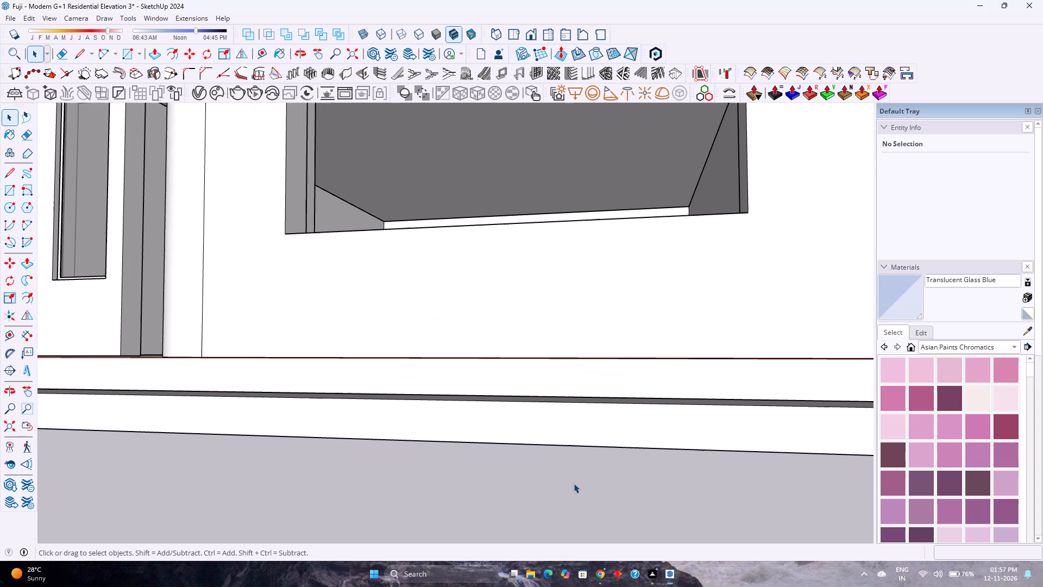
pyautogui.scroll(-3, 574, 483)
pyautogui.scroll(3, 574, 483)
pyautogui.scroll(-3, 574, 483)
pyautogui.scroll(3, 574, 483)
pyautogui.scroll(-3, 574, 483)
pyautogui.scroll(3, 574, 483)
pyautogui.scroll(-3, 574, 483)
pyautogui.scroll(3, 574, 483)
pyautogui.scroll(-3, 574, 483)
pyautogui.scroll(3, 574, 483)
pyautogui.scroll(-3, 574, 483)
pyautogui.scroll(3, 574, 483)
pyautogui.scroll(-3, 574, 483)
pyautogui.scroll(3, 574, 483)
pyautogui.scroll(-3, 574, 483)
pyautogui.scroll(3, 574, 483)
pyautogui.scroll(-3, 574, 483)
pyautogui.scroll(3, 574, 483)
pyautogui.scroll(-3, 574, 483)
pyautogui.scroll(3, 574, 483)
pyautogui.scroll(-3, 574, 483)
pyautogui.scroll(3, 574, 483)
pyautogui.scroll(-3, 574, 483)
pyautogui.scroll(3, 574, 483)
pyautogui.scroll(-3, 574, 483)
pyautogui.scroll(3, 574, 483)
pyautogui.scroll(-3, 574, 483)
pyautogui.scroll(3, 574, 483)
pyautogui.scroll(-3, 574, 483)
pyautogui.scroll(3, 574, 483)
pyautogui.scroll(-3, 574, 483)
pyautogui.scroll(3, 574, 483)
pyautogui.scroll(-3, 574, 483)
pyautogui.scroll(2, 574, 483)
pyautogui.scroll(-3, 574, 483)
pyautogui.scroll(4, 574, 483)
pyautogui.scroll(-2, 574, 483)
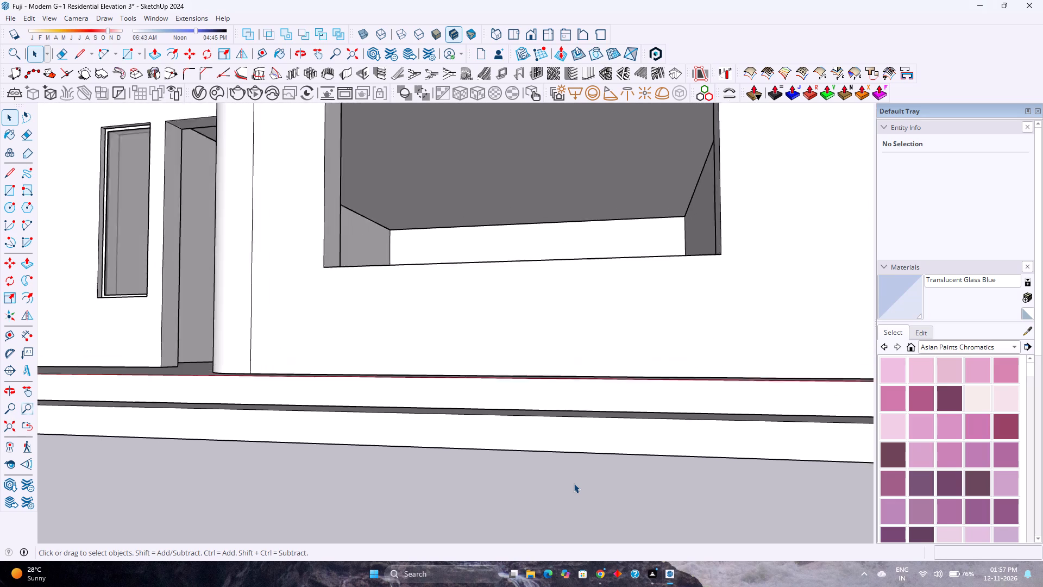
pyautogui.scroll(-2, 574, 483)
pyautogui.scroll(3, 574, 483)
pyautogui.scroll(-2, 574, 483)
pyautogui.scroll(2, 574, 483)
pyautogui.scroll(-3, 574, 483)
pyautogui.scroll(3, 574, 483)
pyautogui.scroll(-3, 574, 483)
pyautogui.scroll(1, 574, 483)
# Examine the whole building's front elevation, from the ground-floor plinth up to the roof parapet.
pyautogui.scroll(-20, 574, 483)
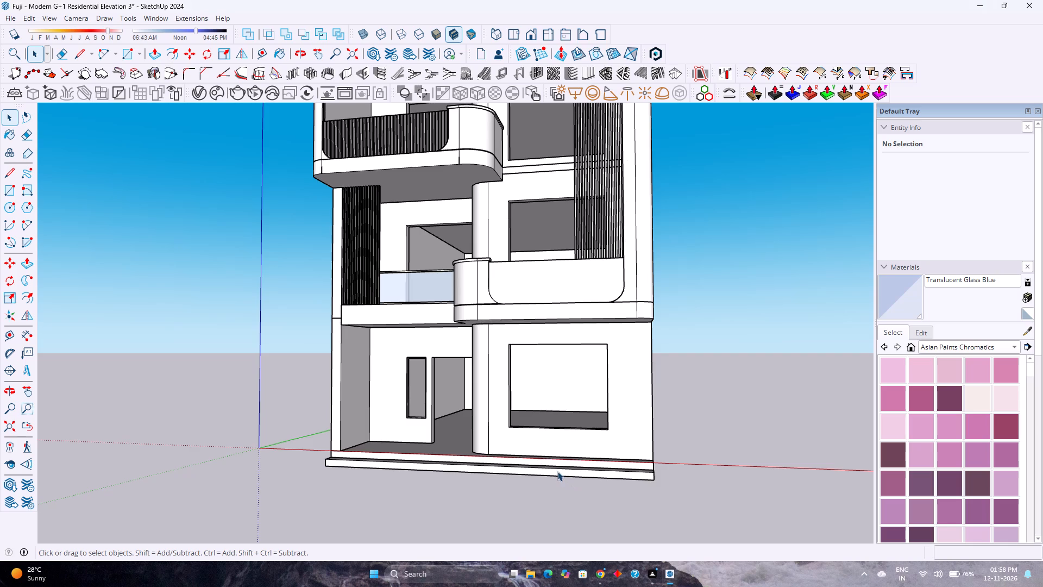
pyautogui.scroll(-8, 557, 471)
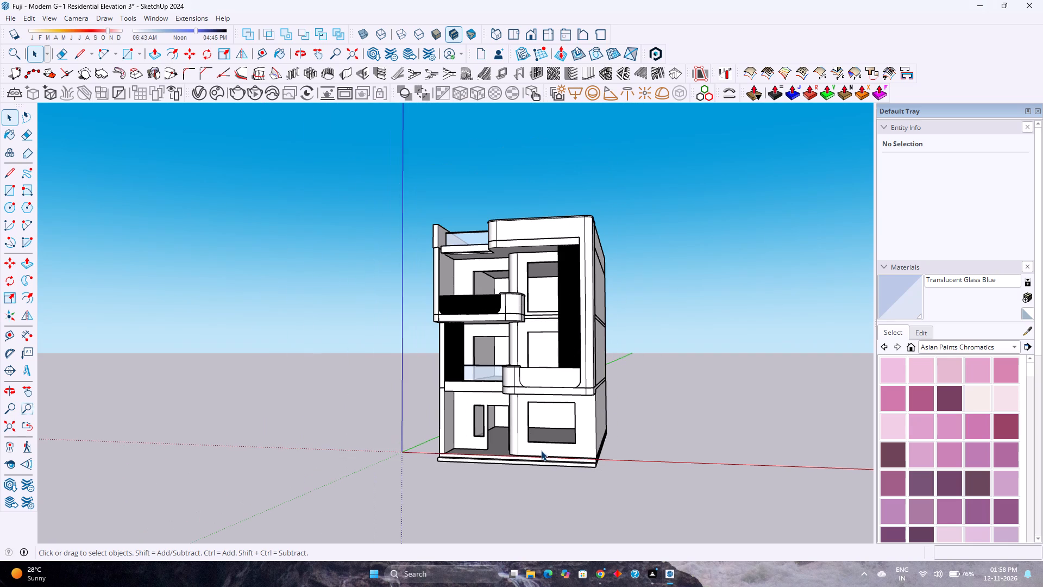
pyautogui.scroll(-1, 541, 451)
pyautogui.scroll(3, 541, 451)
pyautogui.scroll(-3, 541, 451)
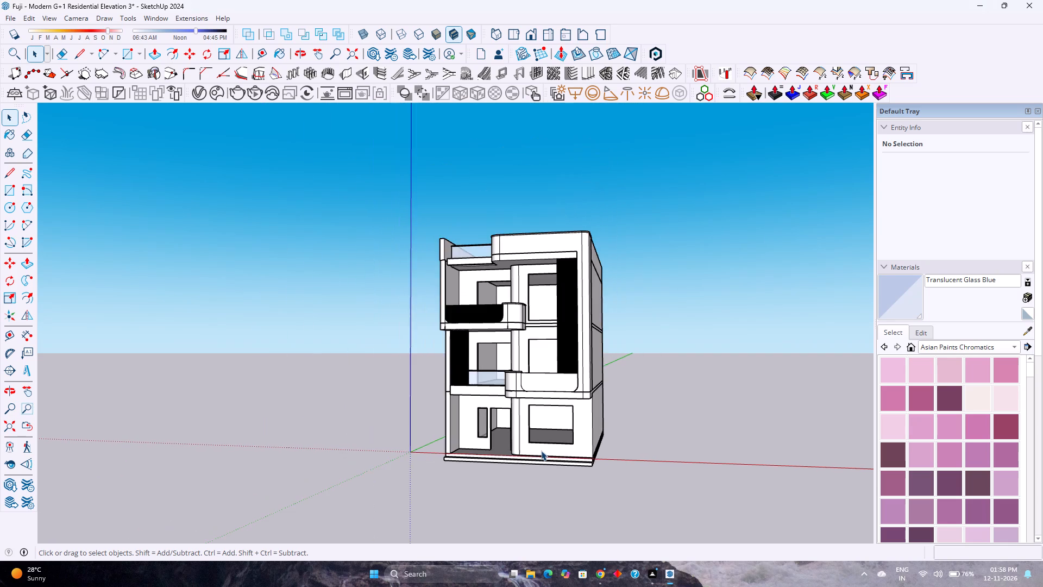
pyautogui.scroll(-7, 541, 451)
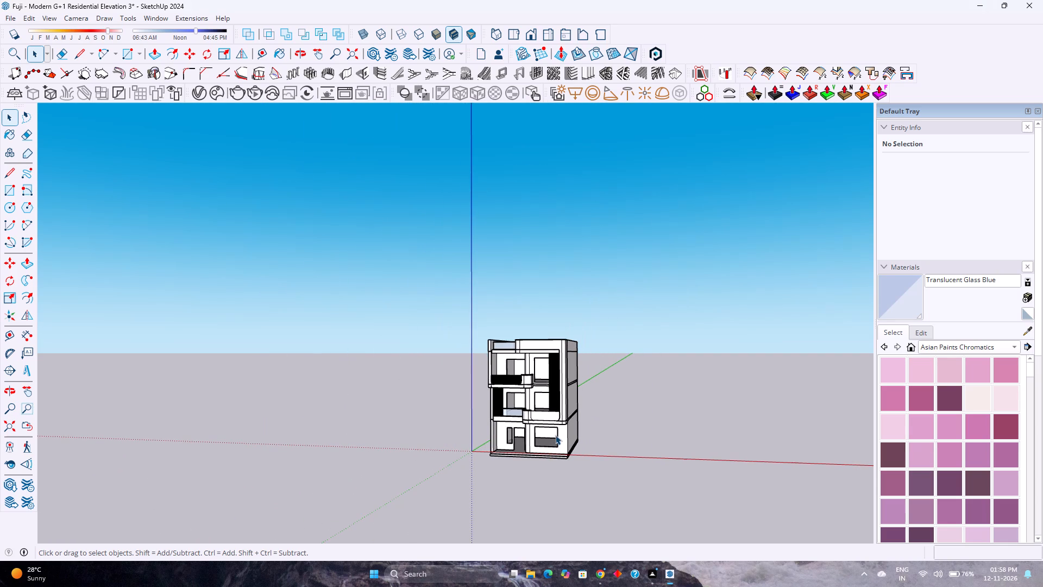
pyautogui.scroll(-2, 553, 435)
pyautogui.scroll(2, 553, 435)
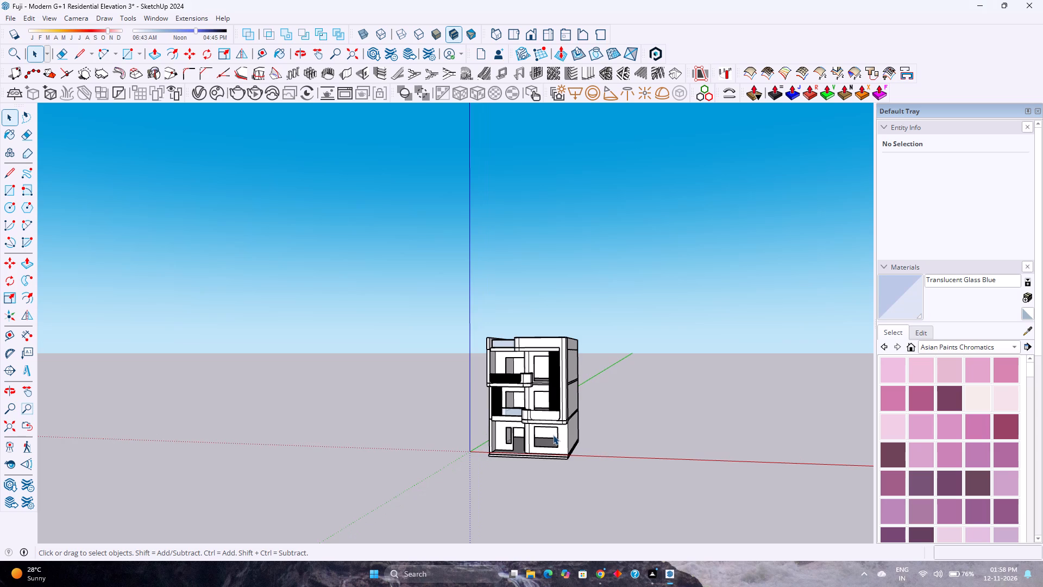
pyautogui.scroll(5, 553, 435)
pyautogui.scroll(-2, 553, 435)
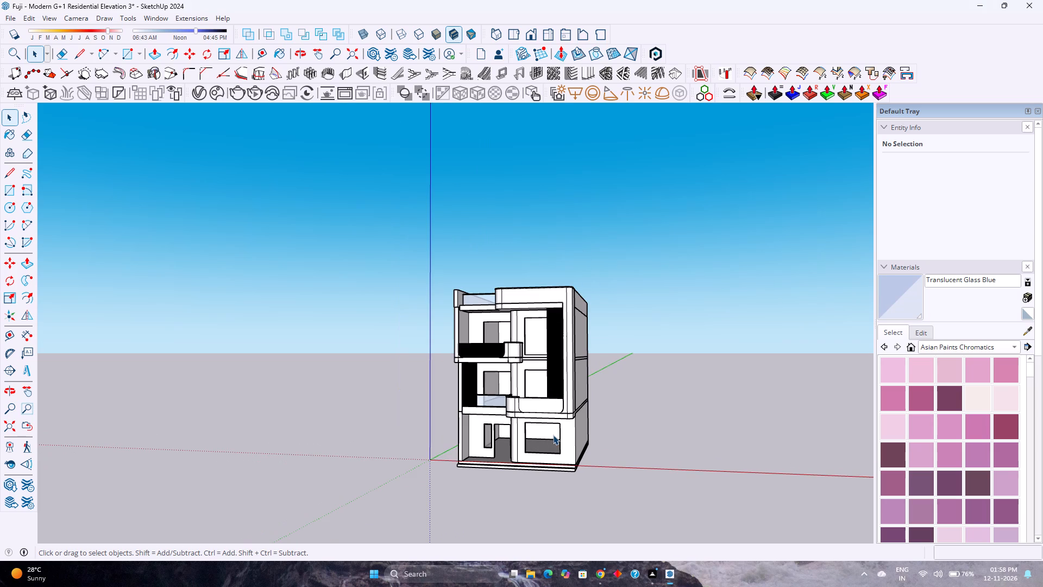
pyautogui.scroll(2, 553, 435)
pyautogui.scroll(-2, 553, 435)
pyautogui.scroll(1, 553, 435)
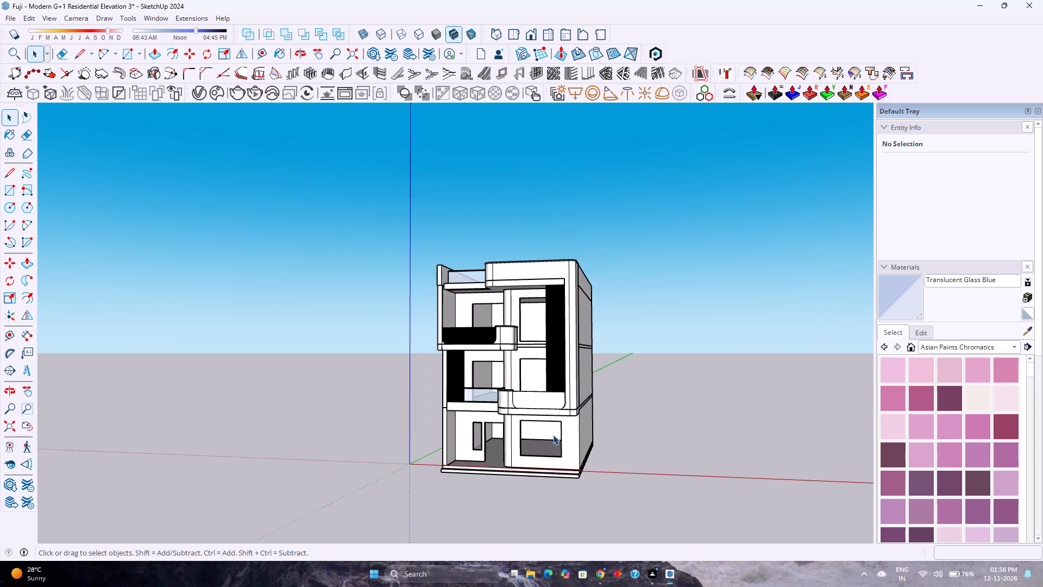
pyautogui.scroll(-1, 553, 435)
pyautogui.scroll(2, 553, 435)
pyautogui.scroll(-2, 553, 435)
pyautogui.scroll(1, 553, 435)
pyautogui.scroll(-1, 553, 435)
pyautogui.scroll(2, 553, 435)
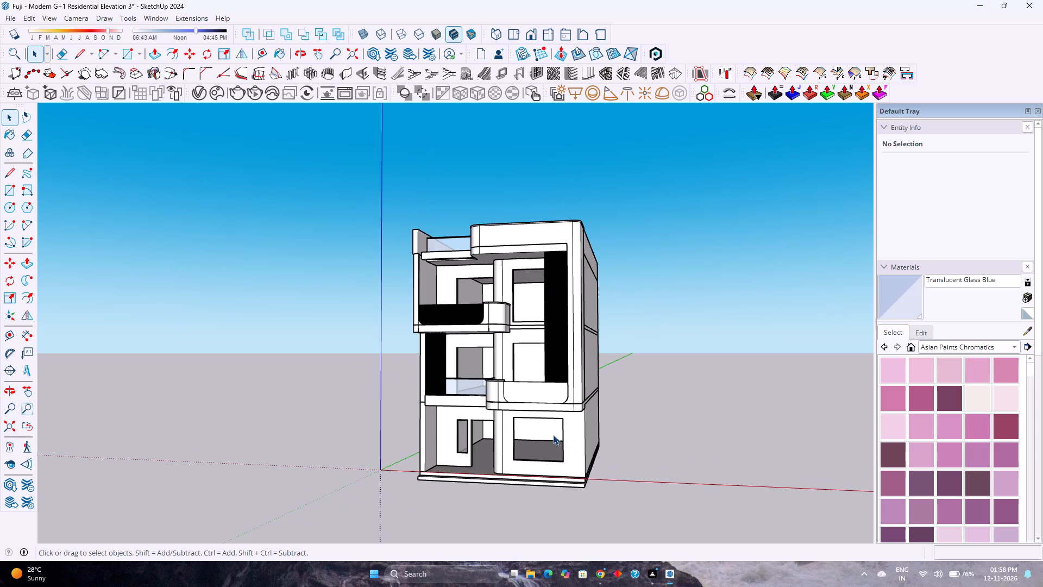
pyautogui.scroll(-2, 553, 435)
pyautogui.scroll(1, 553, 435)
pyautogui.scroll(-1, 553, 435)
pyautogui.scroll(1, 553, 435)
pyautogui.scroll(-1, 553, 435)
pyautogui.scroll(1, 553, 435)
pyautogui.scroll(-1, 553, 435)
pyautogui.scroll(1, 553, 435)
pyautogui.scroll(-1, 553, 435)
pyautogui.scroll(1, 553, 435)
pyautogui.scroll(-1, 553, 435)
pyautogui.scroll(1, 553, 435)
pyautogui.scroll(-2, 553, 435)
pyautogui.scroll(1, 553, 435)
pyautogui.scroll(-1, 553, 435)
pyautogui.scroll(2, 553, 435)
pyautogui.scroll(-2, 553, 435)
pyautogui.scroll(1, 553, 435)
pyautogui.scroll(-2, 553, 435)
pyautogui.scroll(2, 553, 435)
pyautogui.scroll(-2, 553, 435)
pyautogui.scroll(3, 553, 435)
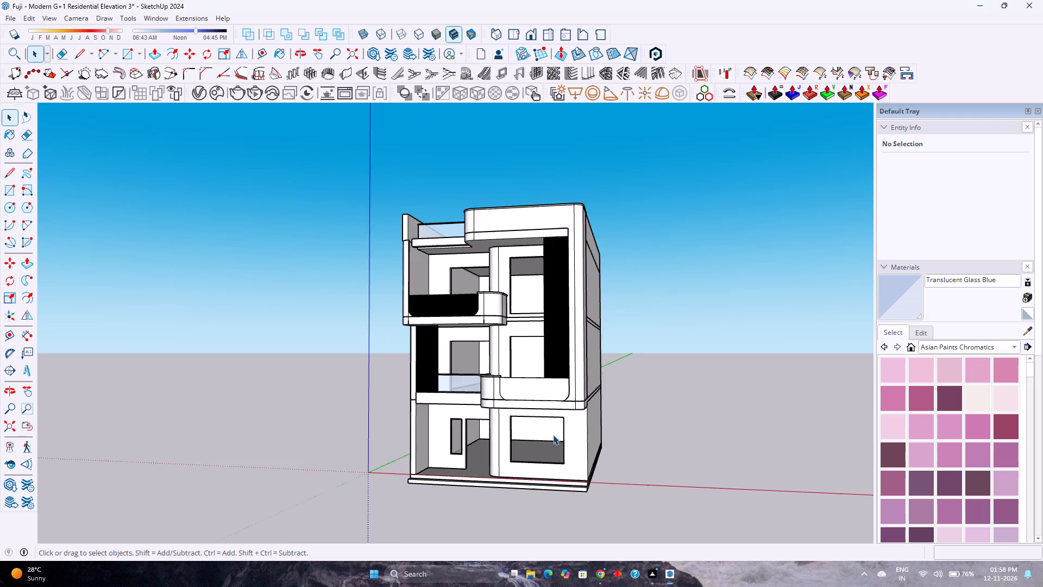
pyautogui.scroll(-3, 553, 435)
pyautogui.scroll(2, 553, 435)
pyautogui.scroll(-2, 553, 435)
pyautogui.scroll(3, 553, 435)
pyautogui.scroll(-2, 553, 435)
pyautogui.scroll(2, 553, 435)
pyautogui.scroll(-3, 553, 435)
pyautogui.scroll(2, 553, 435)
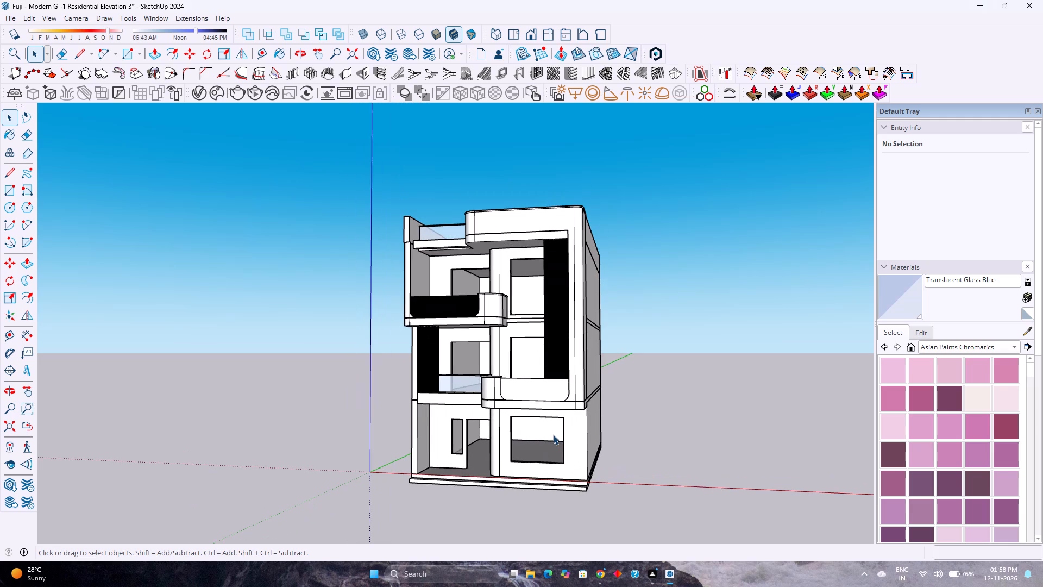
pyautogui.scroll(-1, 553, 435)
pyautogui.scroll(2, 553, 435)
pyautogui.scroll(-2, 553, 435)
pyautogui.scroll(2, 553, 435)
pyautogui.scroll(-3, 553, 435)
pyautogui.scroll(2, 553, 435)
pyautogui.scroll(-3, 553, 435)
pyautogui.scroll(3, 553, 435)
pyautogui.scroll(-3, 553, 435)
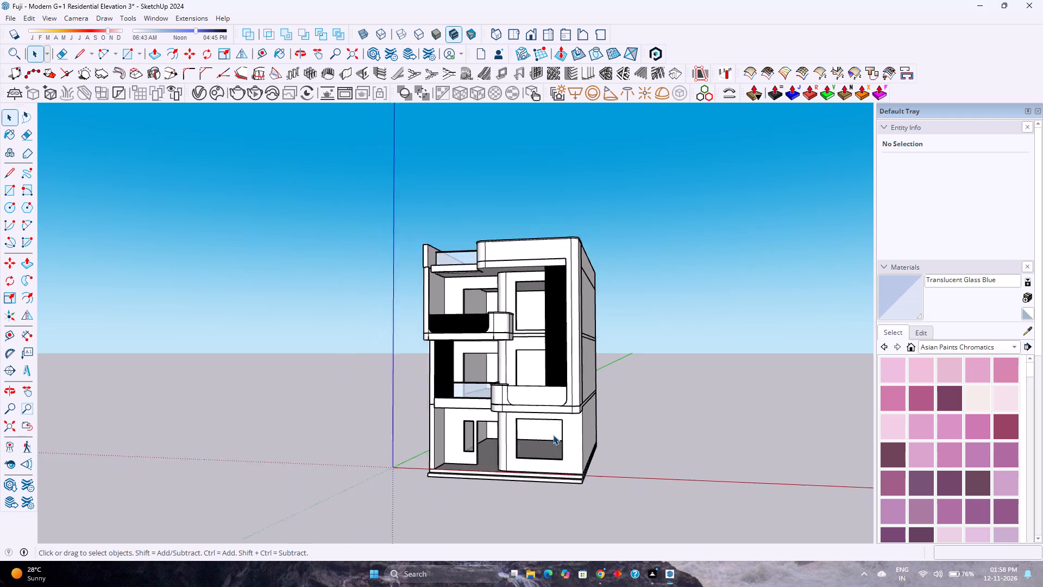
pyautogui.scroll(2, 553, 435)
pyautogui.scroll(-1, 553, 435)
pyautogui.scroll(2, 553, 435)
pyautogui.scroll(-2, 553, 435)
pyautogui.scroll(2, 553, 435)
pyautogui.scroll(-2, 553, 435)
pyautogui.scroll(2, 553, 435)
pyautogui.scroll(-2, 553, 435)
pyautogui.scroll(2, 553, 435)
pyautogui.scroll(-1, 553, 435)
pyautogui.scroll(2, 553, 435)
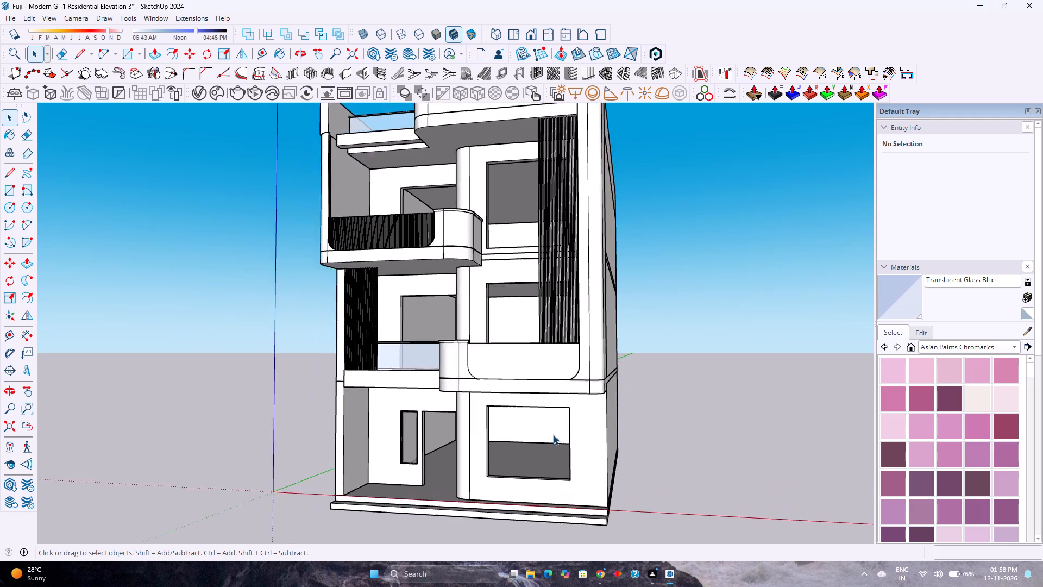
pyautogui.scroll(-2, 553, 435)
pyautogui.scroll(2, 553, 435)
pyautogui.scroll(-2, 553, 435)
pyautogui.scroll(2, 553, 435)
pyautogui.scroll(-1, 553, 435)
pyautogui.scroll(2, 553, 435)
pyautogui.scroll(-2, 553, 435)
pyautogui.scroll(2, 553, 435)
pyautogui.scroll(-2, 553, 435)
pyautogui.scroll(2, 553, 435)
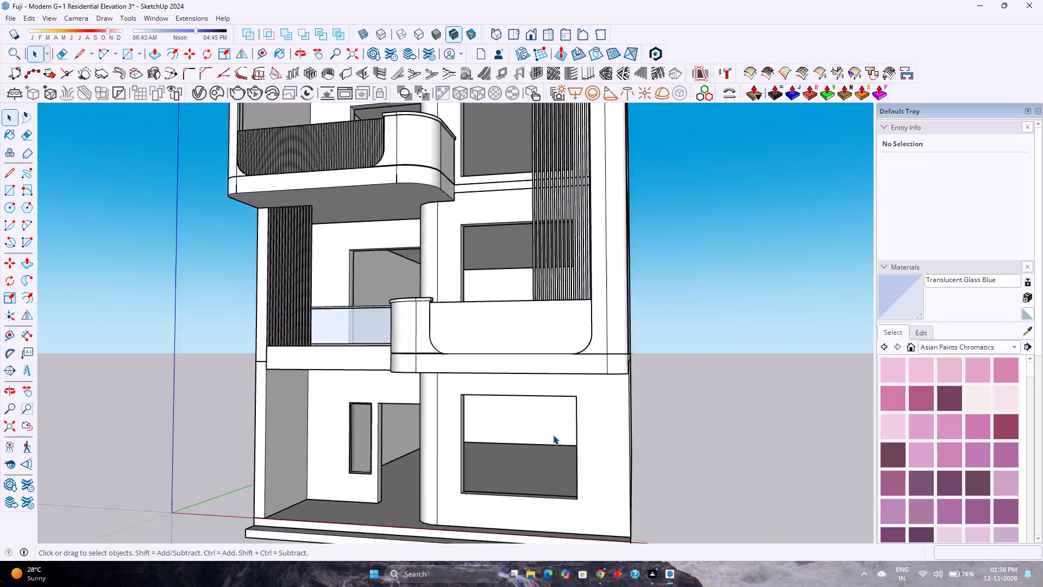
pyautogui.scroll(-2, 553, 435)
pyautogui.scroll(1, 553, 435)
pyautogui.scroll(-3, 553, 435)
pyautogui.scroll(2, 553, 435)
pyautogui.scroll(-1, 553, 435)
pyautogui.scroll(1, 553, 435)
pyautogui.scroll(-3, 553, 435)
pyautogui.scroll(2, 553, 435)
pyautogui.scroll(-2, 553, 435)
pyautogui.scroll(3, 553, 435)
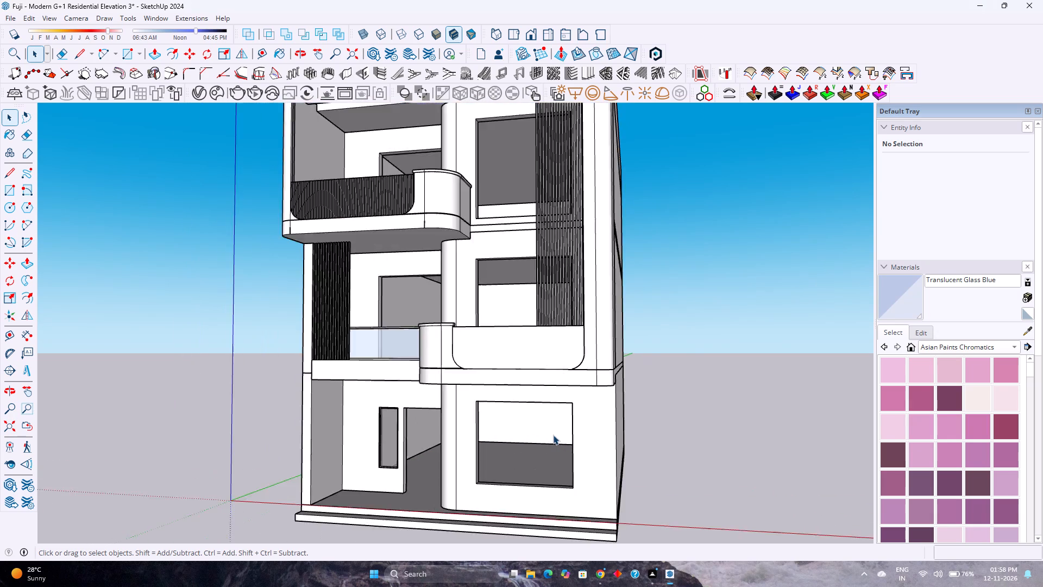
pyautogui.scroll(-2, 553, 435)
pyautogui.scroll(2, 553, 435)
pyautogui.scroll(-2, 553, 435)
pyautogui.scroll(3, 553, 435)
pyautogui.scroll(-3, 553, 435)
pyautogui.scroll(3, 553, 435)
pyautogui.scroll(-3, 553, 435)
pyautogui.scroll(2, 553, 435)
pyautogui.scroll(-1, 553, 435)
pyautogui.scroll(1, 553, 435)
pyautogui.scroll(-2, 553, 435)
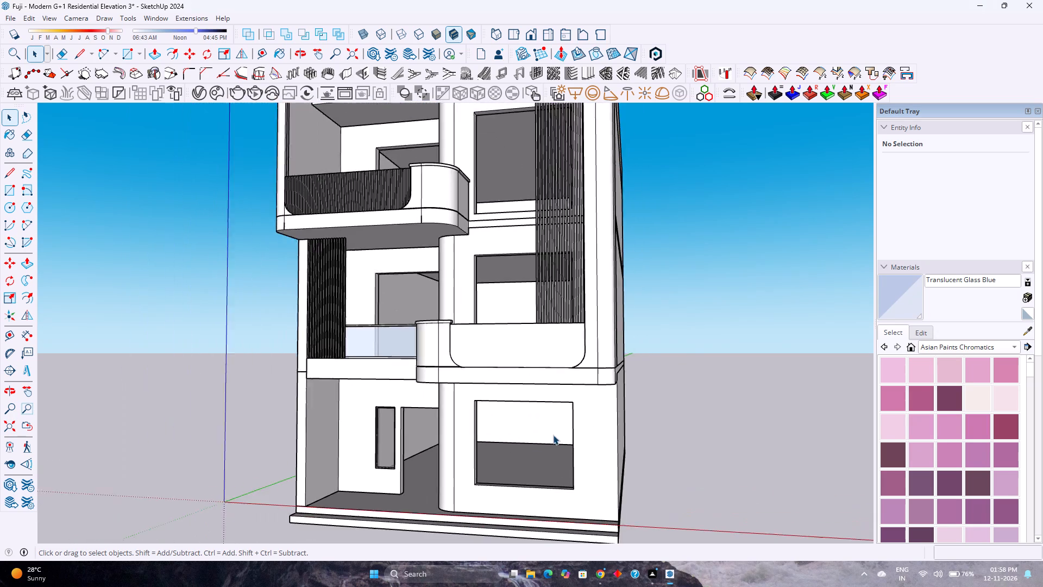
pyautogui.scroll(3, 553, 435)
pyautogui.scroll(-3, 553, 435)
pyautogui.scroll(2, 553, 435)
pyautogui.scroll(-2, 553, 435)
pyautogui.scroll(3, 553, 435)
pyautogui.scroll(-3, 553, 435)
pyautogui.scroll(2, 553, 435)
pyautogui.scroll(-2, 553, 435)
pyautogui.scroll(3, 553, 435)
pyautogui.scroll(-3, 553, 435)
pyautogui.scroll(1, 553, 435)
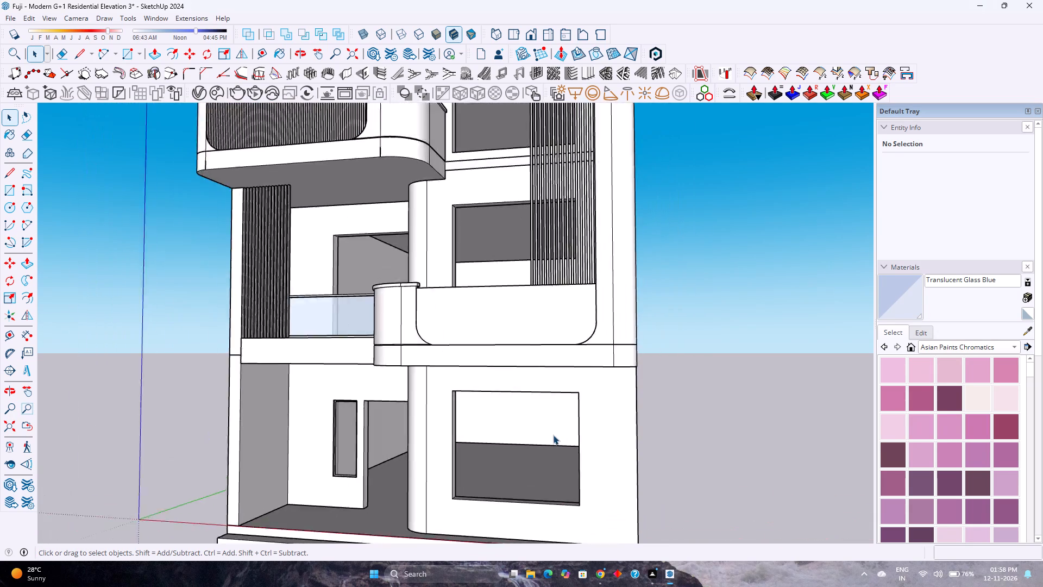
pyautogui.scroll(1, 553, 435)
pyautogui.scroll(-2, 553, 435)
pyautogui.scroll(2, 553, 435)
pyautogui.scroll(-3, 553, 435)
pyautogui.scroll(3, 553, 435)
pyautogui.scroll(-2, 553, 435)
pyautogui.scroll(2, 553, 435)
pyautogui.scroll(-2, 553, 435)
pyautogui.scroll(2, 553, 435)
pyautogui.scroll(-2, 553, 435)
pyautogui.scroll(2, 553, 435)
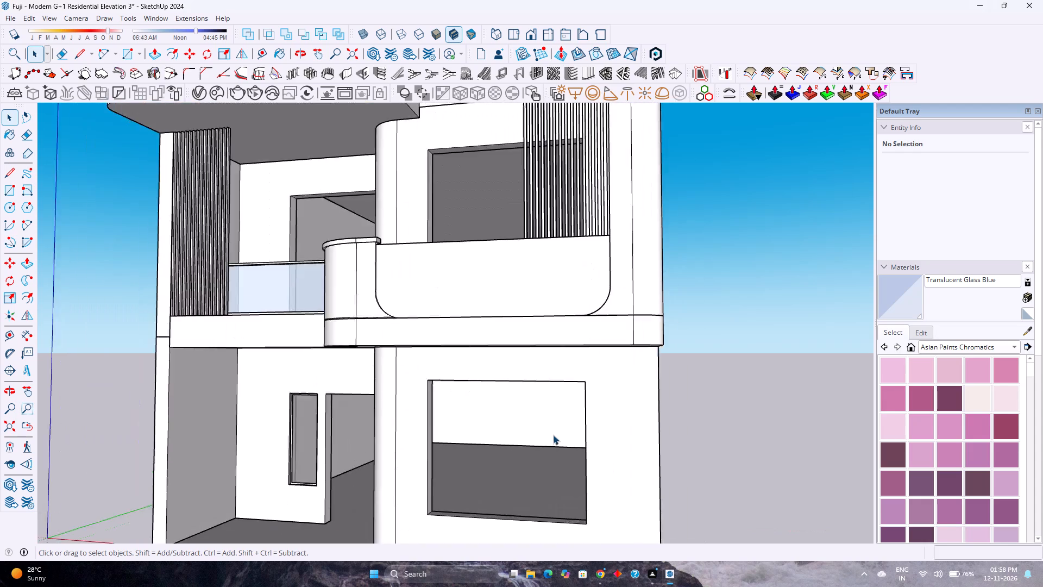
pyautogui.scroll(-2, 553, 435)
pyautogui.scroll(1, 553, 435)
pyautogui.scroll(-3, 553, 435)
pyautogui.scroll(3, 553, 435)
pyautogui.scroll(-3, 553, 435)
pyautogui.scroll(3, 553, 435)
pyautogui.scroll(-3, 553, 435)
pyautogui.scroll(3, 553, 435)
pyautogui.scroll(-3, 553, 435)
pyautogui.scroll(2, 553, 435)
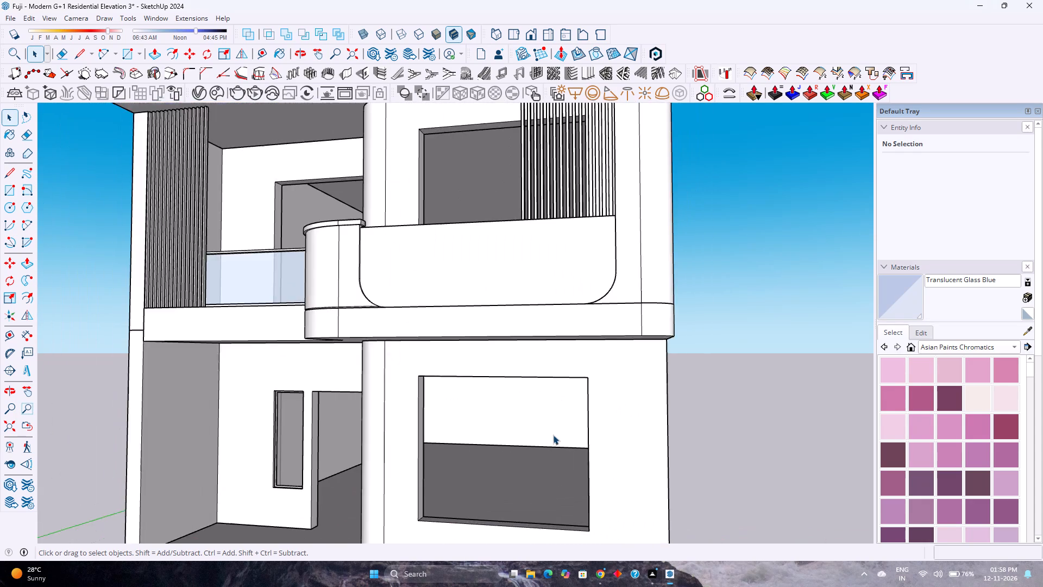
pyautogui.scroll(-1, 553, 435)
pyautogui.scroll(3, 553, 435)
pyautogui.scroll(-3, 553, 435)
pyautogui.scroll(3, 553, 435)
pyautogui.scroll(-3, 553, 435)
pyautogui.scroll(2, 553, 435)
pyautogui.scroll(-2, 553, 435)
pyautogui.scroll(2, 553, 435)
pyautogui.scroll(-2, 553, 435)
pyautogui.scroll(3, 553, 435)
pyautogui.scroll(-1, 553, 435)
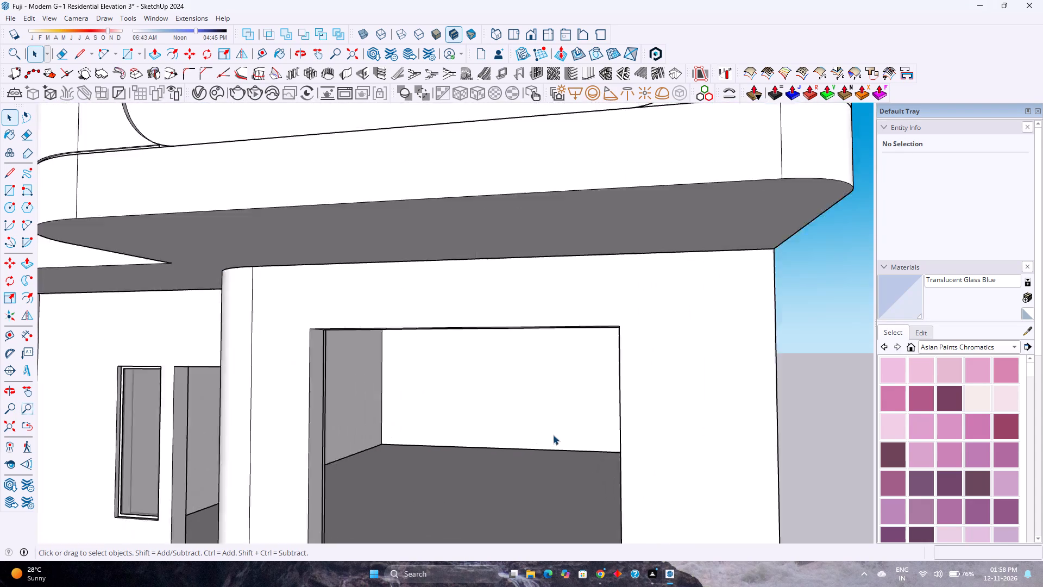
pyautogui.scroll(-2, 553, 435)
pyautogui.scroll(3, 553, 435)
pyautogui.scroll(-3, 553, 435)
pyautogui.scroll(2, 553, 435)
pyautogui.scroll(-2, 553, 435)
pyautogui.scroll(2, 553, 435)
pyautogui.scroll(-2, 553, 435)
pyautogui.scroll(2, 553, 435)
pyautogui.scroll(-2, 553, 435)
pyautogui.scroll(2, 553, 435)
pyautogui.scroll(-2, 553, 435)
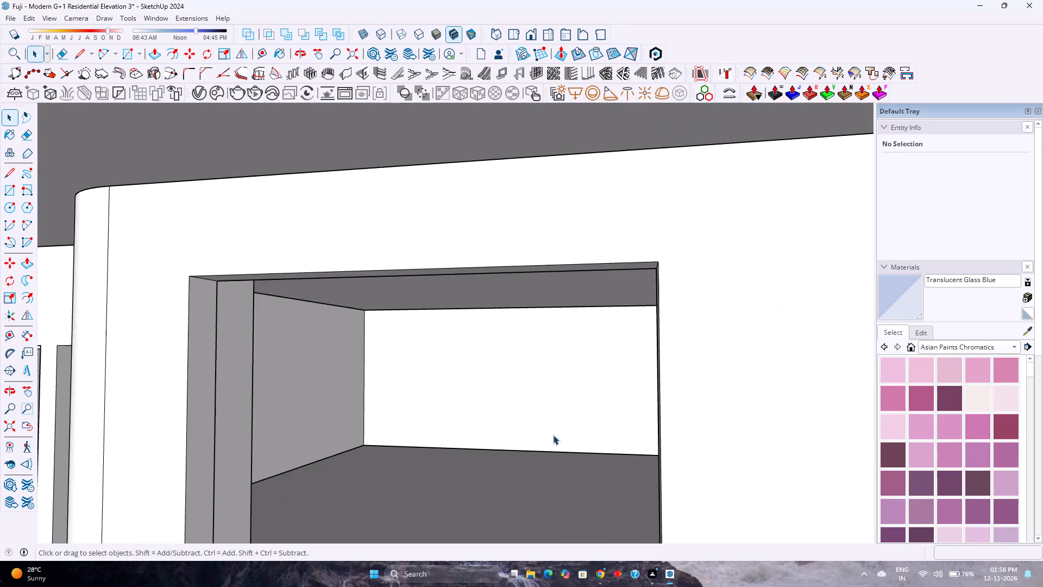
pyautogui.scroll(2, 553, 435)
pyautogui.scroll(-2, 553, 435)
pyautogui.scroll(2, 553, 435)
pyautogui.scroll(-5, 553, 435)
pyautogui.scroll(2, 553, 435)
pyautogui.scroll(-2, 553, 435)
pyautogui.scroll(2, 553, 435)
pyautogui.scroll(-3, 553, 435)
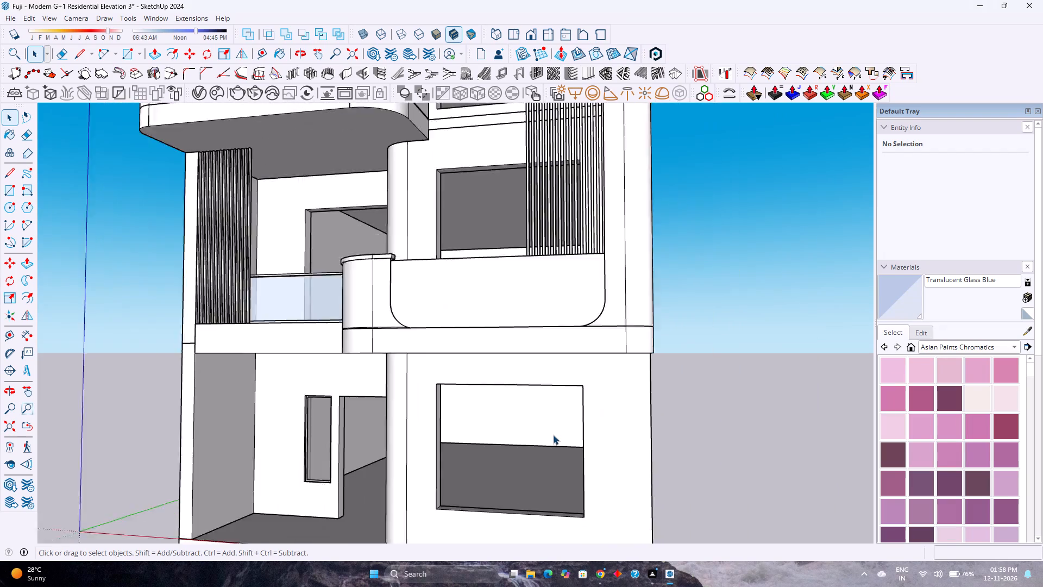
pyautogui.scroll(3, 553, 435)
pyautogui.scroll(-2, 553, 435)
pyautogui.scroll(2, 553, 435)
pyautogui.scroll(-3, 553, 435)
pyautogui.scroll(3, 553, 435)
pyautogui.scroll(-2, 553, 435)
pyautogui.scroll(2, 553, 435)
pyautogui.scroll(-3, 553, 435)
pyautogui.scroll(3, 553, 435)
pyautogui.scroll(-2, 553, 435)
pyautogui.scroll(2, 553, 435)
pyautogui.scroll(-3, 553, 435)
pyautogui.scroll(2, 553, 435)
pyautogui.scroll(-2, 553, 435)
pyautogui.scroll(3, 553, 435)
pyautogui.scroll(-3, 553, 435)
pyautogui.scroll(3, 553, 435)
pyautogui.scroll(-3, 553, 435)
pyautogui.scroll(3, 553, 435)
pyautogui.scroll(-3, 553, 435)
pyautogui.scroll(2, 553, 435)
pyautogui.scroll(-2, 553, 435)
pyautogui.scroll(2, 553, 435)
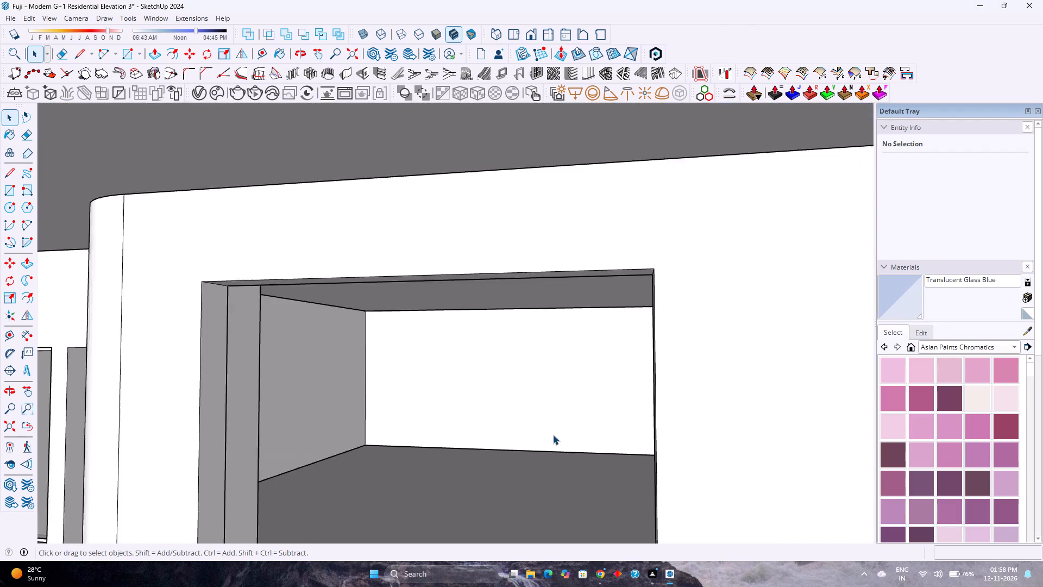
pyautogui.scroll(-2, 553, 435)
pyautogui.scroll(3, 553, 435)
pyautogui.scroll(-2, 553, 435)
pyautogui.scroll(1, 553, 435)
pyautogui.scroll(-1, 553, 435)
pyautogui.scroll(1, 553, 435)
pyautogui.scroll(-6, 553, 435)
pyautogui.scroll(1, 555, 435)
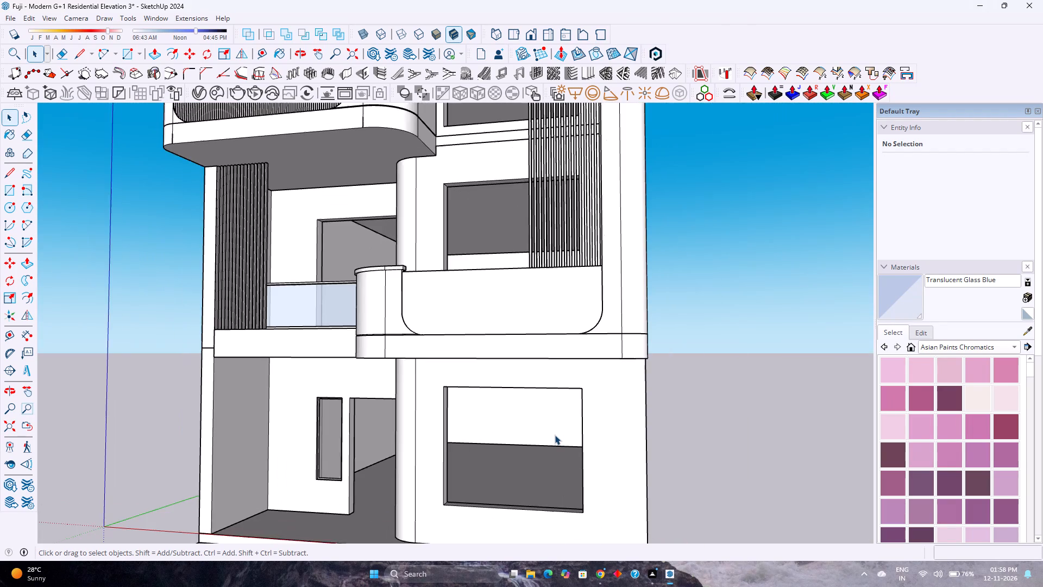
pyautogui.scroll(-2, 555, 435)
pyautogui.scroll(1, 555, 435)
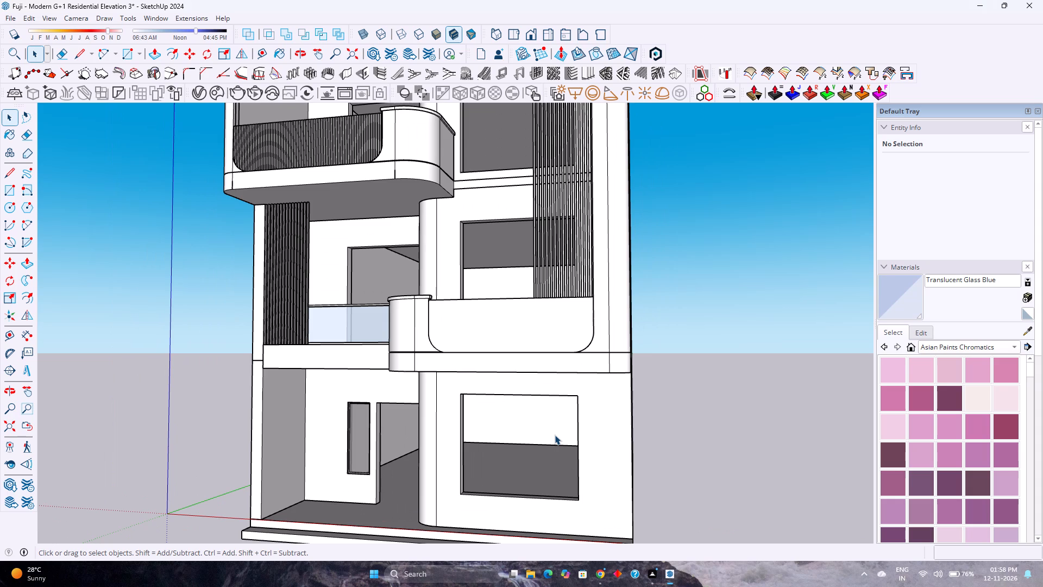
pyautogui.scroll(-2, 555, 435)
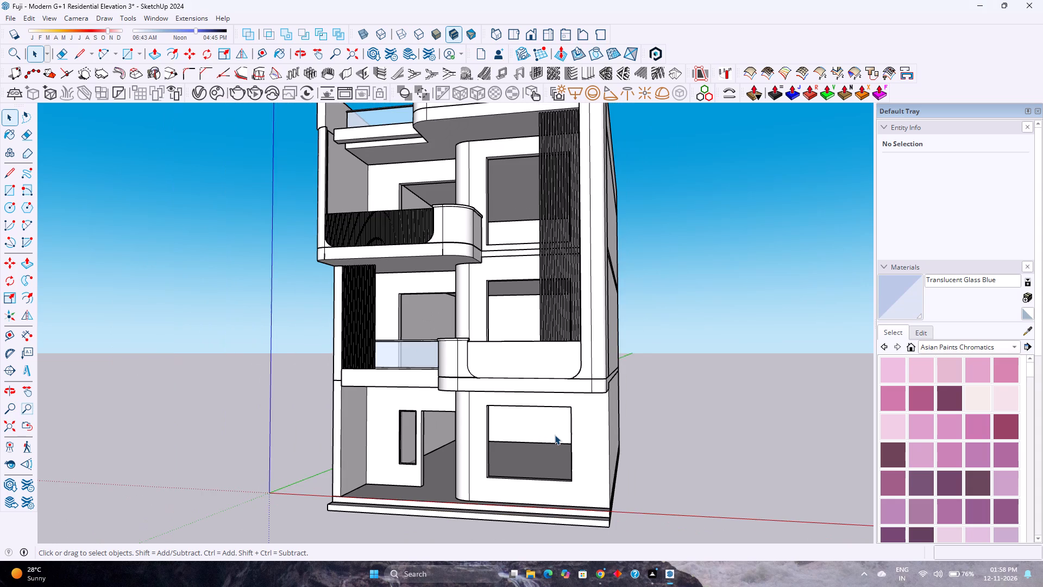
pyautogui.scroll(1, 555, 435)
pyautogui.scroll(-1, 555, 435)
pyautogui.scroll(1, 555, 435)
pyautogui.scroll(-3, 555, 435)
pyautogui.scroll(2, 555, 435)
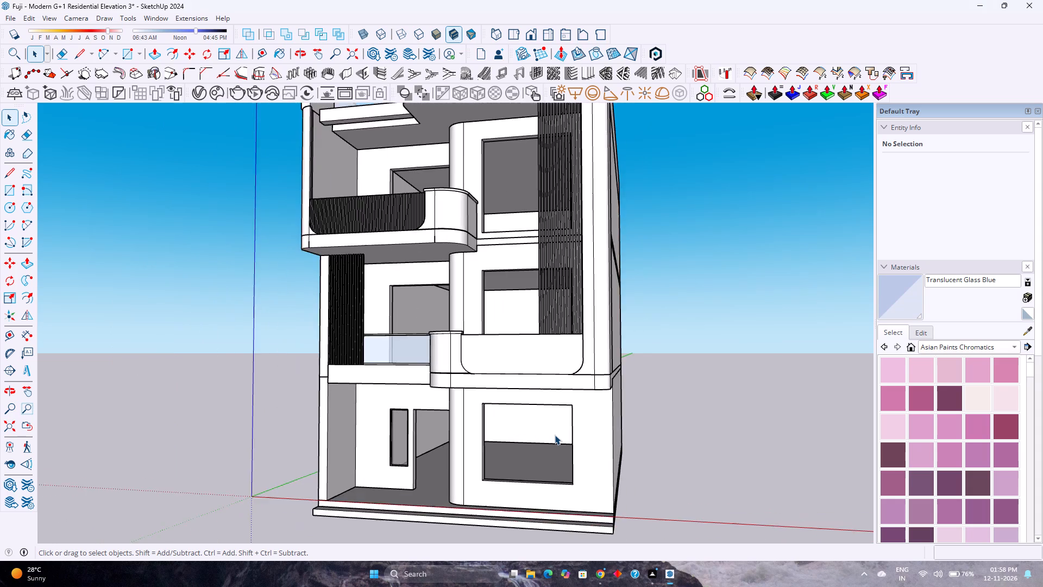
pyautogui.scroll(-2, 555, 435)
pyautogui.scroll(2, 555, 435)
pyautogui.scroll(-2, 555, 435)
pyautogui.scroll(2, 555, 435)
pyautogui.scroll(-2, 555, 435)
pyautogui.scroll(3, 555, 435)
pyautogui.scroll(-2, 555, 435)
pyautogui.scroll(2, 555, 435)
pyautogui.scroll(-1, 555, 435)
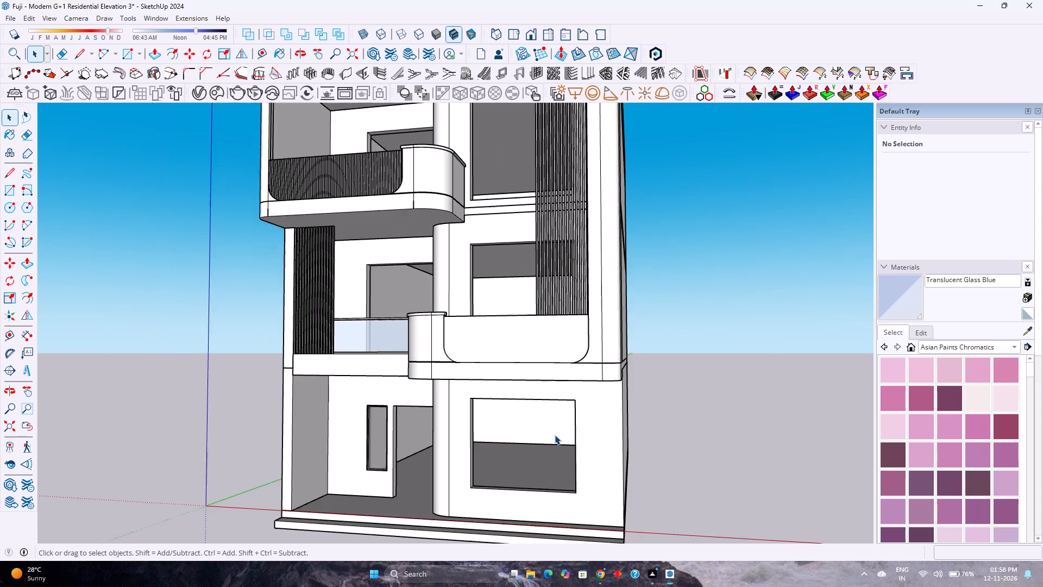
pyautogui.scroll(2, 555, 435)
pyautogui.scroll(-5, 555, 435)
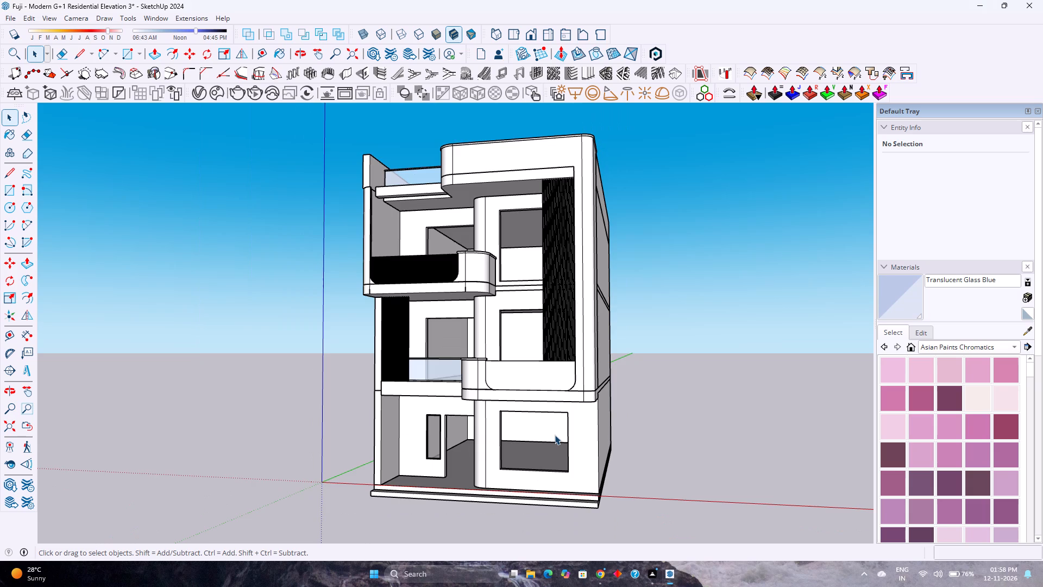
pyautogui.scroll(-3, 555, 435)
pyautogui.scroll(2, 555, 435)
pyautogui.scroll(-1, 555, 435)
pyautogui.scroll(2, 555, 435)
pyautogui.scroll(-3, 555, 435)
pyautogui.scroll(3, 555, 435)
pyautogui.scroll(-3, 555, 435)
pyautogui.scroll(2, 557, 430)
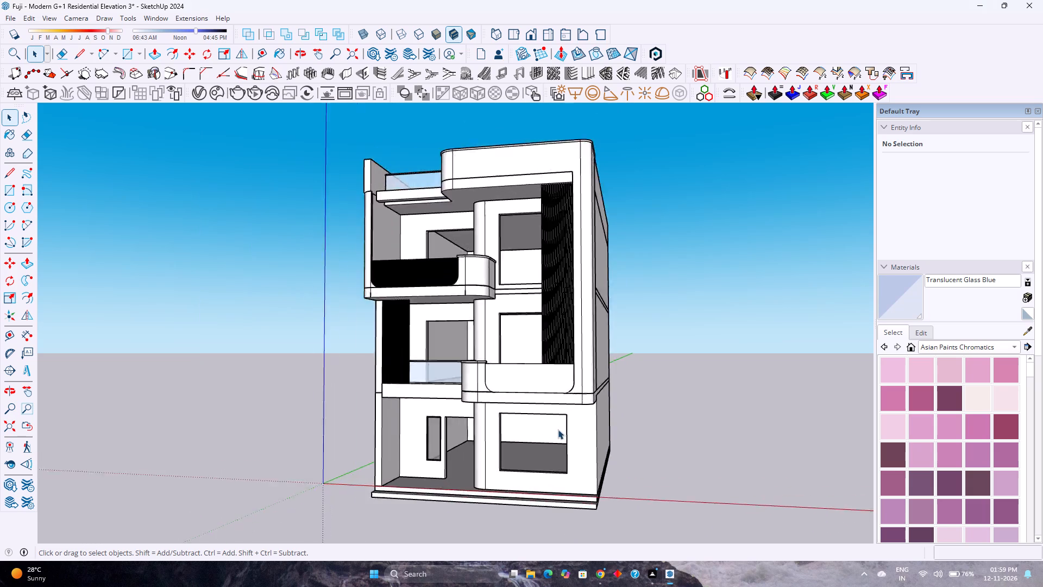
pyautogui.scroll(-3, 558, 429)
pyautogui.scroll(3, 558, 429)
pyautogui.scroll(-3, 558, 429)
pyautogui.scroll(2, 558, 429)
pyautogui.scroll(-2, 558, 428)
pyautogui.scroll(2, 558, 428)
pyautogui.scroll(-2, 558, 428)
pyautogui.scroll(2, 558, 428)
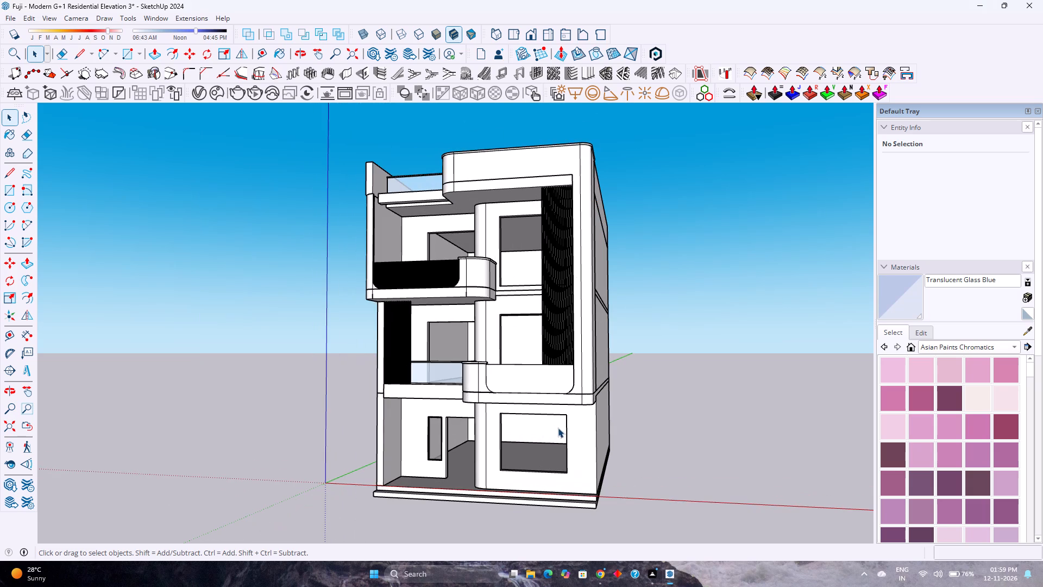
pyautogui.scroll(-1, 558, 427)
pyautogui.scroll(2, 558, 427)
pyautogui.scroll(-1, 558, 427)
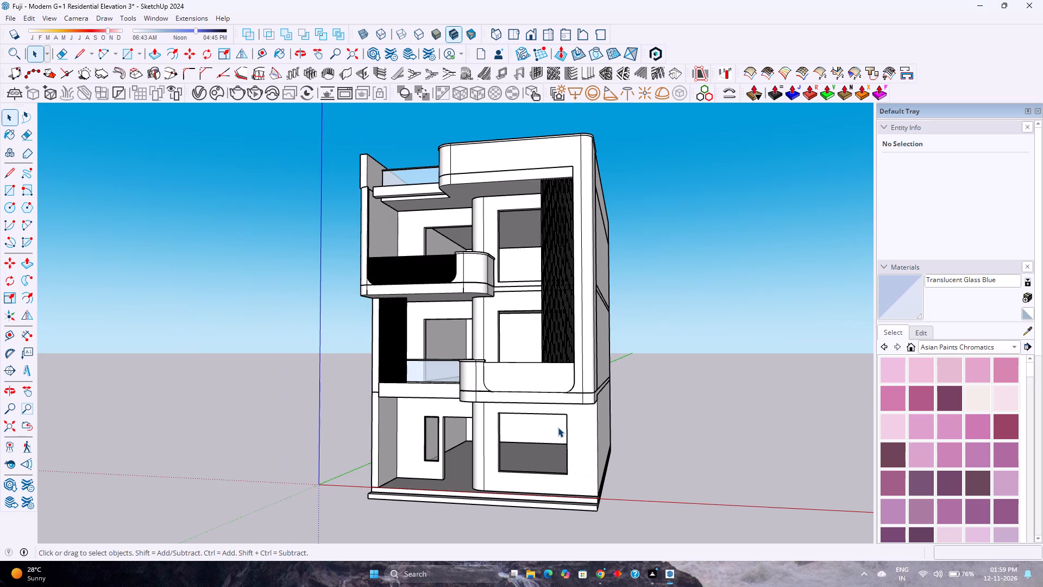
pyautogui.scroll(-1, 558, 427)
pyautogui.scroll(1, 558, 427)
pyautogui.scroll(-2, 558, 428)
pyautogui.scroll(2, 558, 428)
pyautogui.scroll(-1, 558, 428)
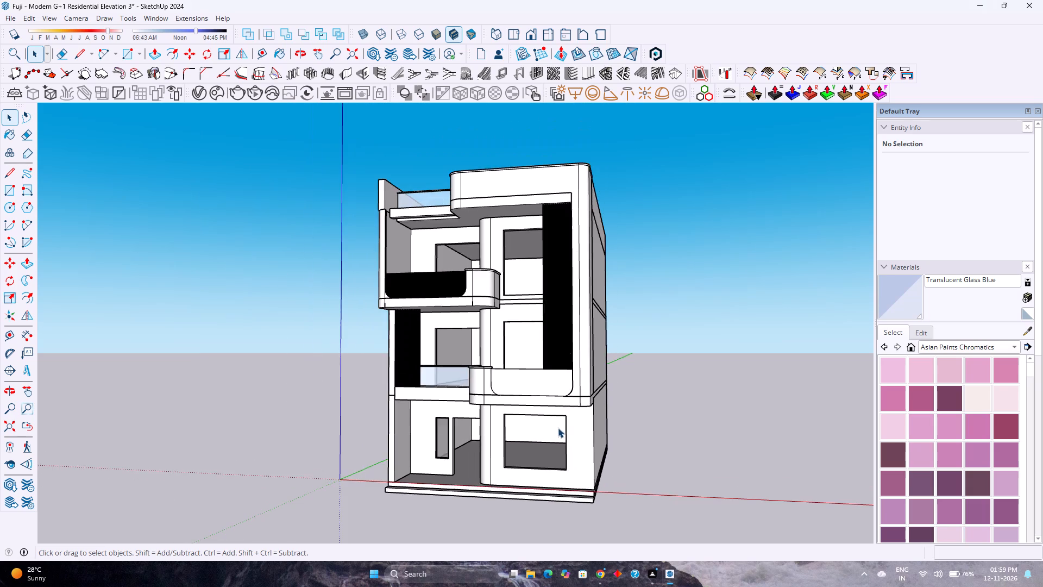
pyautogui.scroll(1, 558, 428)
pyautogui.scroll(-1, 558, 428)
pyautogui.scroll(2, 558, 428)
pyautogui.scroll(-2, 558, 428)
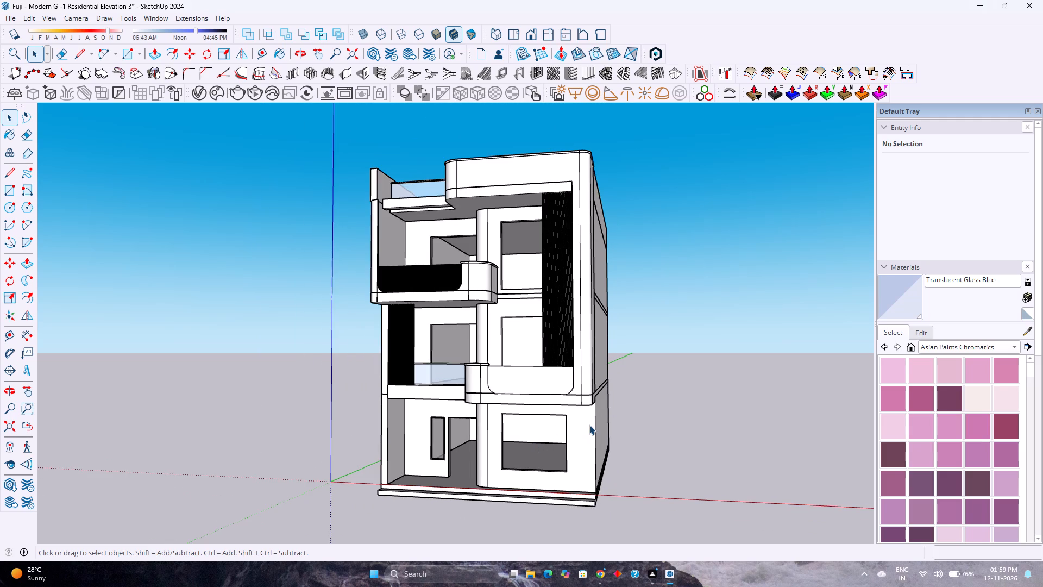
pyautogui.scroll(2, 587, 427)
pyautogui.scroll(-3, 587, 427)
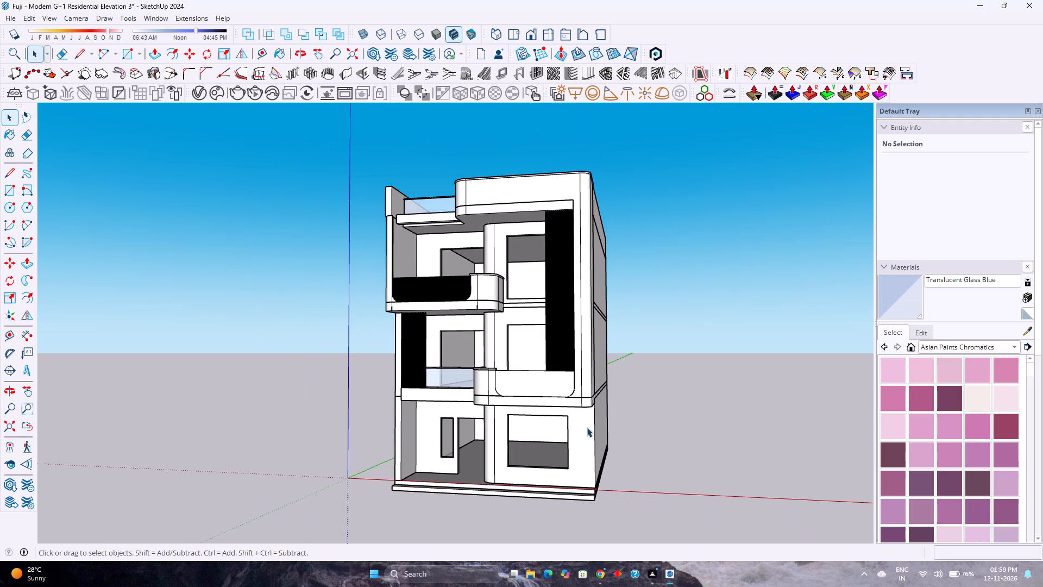
# Switch to the standard front view and examine the overall proportions of the building's facade.
pyautogui.click(531, 41)
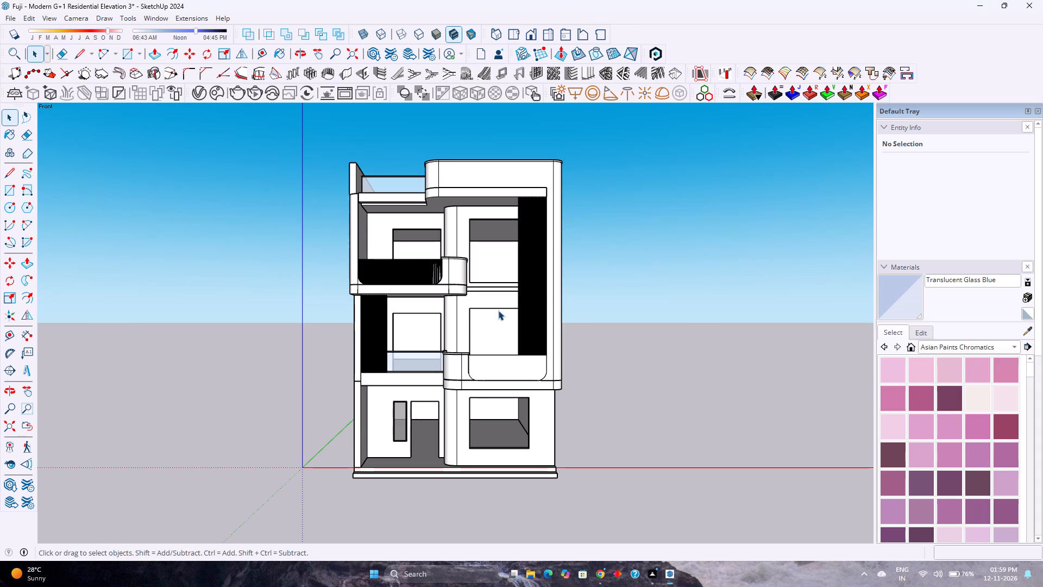
pyautogui.scroll(2, 498, 310)
pyautogui.scroll(-3, 498, 310)
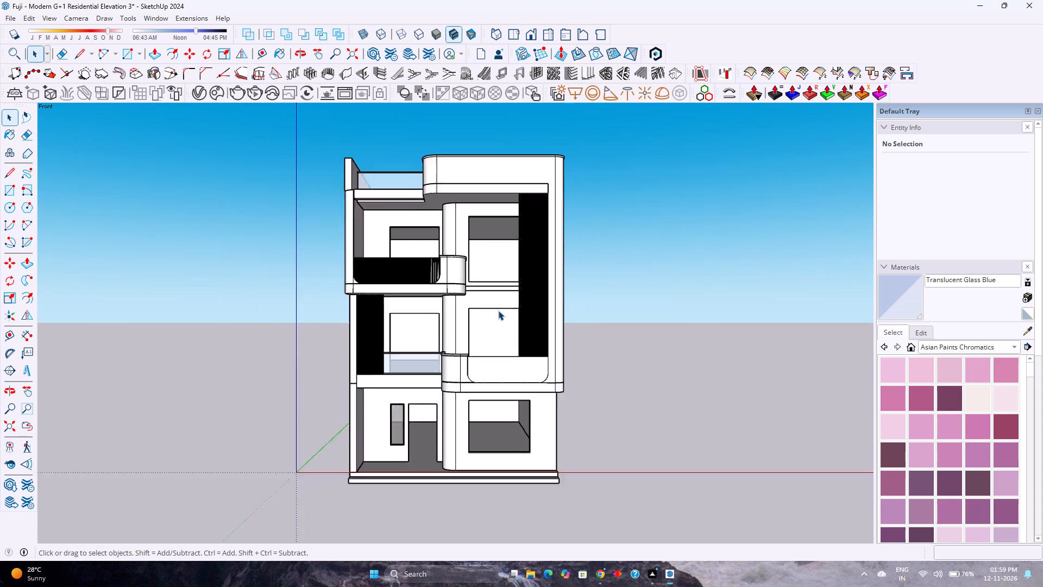
pyautogui.scroll(-2, 498, 310)
pyautogui.scroll(2, 498, 310)
pyautogui.scroll(-1, 498, 310)
pyautogui.scroll(2, 498, 310)
pyautogui.scroll(-2, 498, 310)
pyautogui.scroll(3, 498, 310)
pyautogui.scroll(-3, 498, 310)
pyautogui.scroll(2, 498, 310)
pyautogui.scroll(-2, 498, 310)
pyautogui.scroll(3, 498, 310)
pyautogui.scroll(-3, 498, 310)
pyautogui.scroll(2, 498, 310)
pyautogui.scroll(-2, 498, 310)
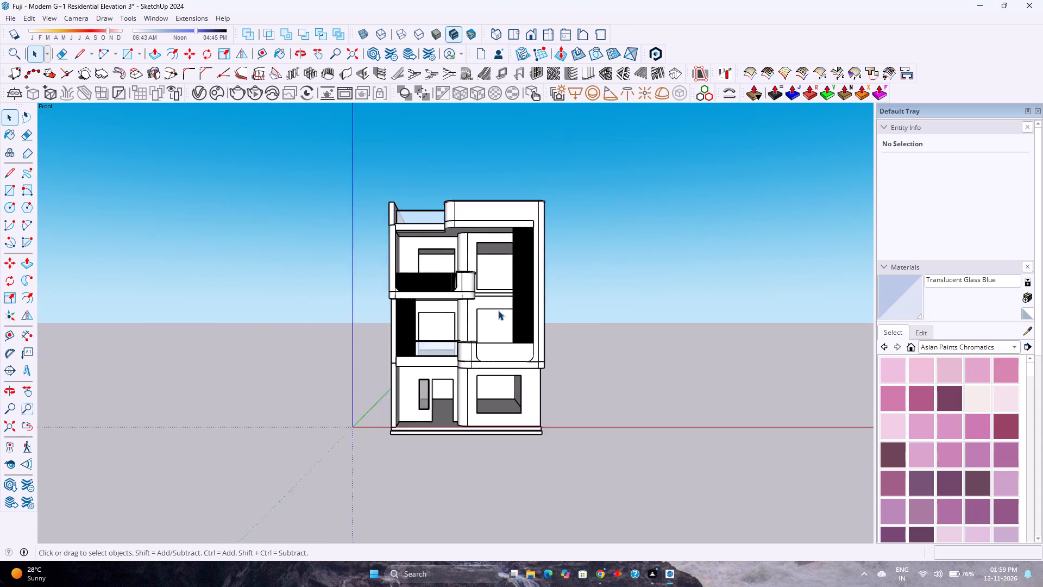
pyautogui.scroll(2, 498, 310)
pyautogui.scroll(-4, 498, 310)
pyautogui.scroll(3, 498, 310)
pyautogui.scroll(-2, 498, 310)
pyautogui.scroll(2, 498, 310)
pyautogui.scroll(-3, 498, 310)
pyautogui.scroll(2, 498, 310)
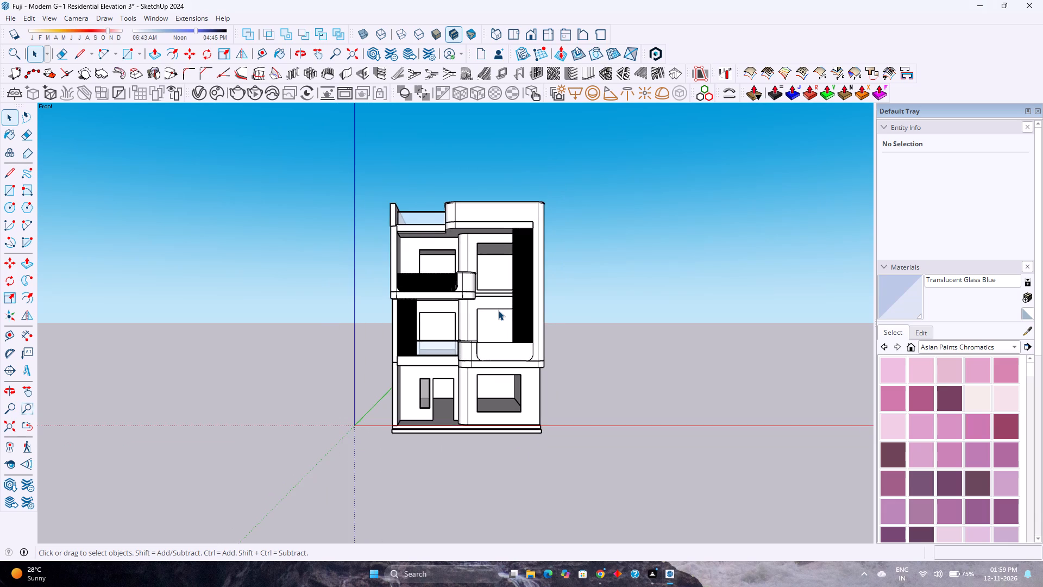
pyautogui.scroll(-1, 498, 310)
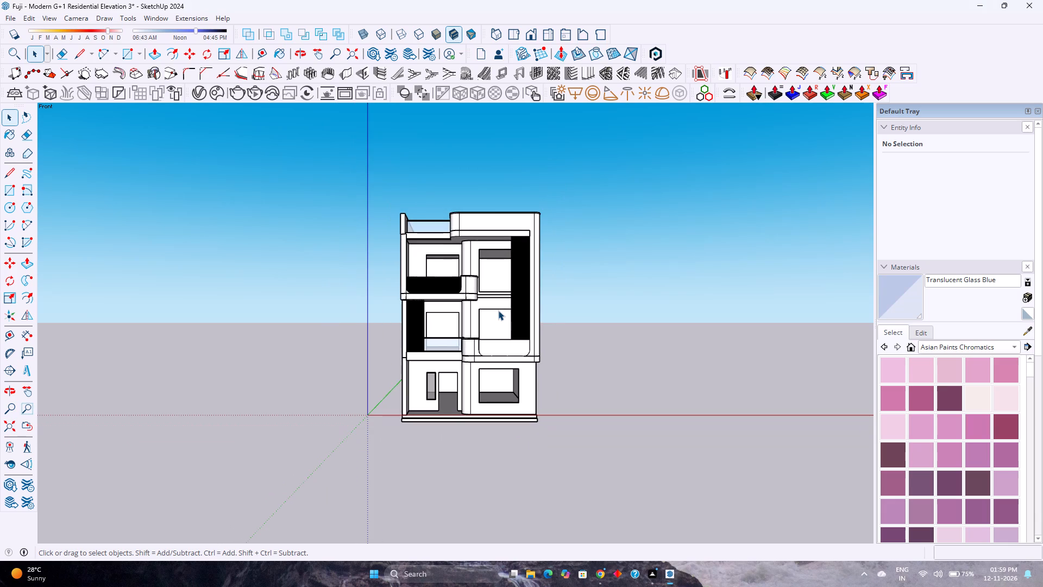
pyautogui.scroll(-2, 498, 310)
pyautogui.scroll(1, 498, 310)
pyautogui.scroll(-1, 498, 310)
pyautogui.scroll(2, 498, 310)
pyautogui.scroll(-1, 498, 310)
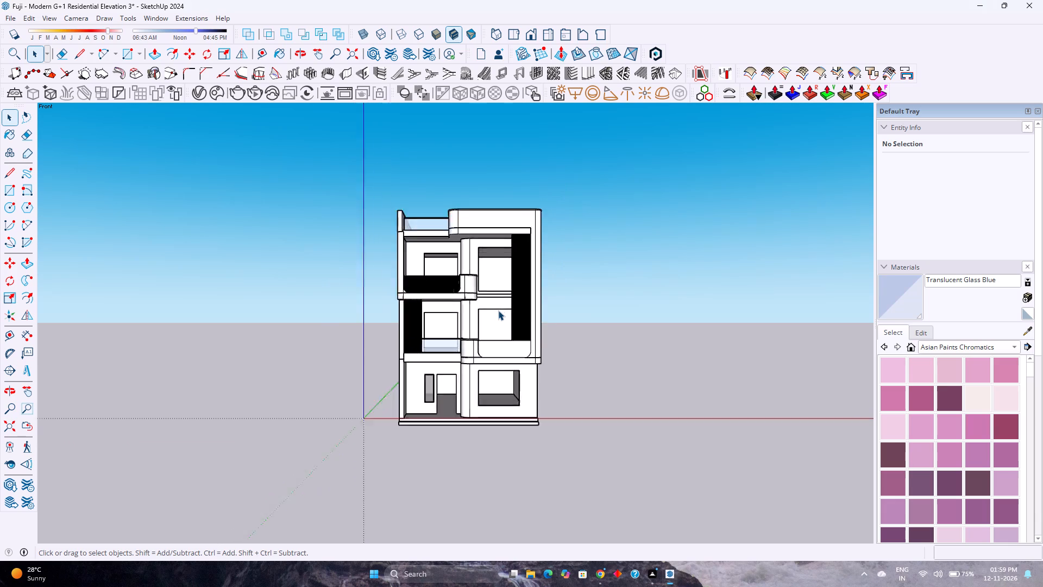
pyautogui.scroll(-2, 498, 310)
pyautogui.scroll(2, 498, 310)
pyautogui.scroll(-1, 498, 310)
pyautogui.scroll(3, 498, 310)
pyautogui.scroll(-3, 498, 310)
pyautogui.scroll(1, 498, 310)
pyautogui.scroll(-2, 498, 310)
pyautogui.scroll(2, 498, 310)
pyautogui.scroll(-2, 498, 310)
pyautogui.scroll(3, 498, 310)
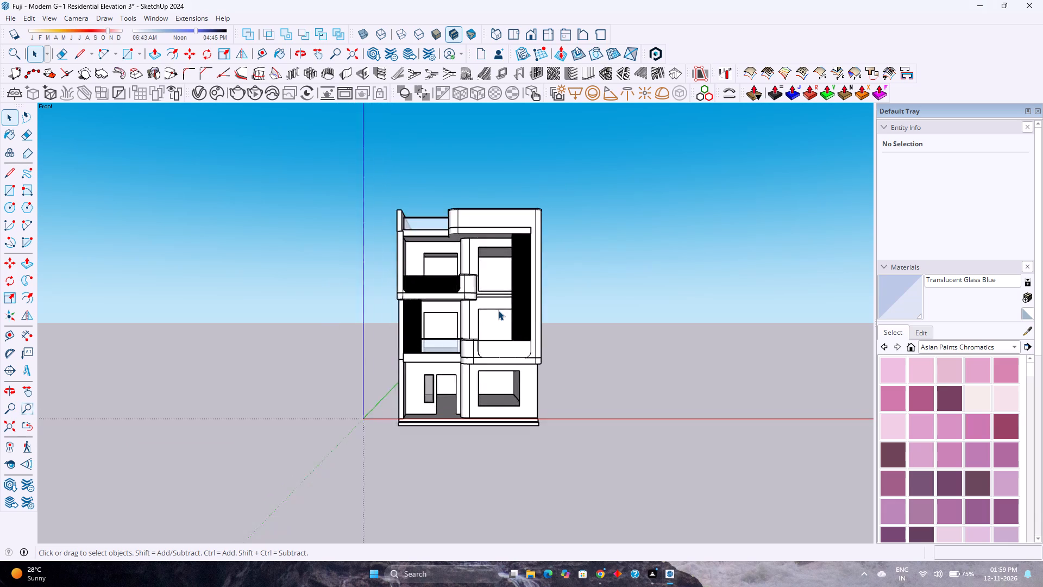
pyautogui.scroll(-2, 498, 310)
pyautogui.scroll(3, 498, 310)
pyautogui.scroll(-3, 498, 310)
pyautogui.scroll(3, 498, 310)
pyautogui.scroll(-3, 498, 310)
pyautogui.scroll(3, 498, 310)
pyautogui.scroll(-3, 498, 310)
pyautogui.scroll(2, 498, 310)
pyautogui.scroll(-2, 498, 310)
pyautogui.scroll(3, 498, 310)
pyautogui.scroll(-2, 498, 310)
pyautogui.scroll(3, 498, 310)
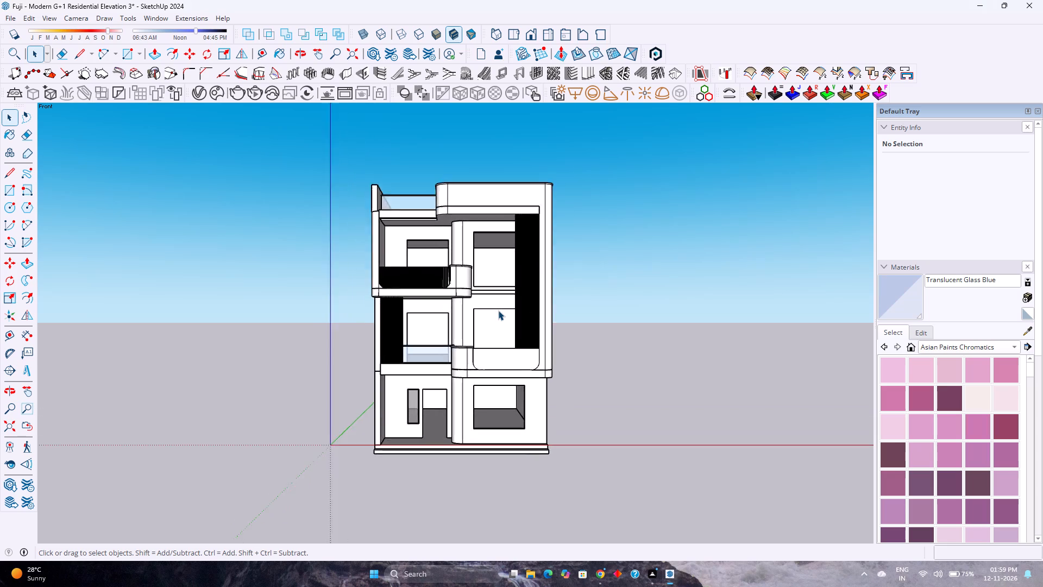
pyautogui.scroll(-3, 498, 310)
pyautogui.scroll(2, 498, 310)
pyautogui.scroll(-3, 498, 310)
pyautogui.scroll(3, 498, 310)
pyautogui.scroll(-3, 498, 310)
pyautogui.scroll(2, 498, 310)
pyautogui.scroll(-2, 498, 310)
pyautogui.scroll(2, 498, 310)
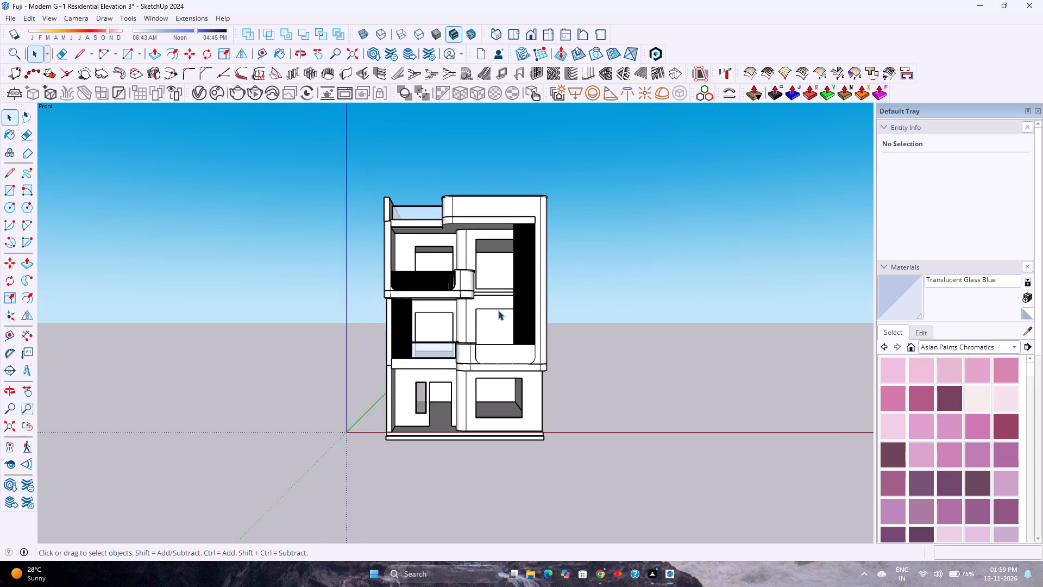
pyautogui.scroll(-2, 498, 310)
pyautogui.scroll(2, 498, 310)
pyautogui.scroll(-3, 498, 310)
pyautogui.scroll(3, 498, 310)
pyautogui.scroll(-7, 498, 310)
pyautogui.scroll(4, 498, 310)
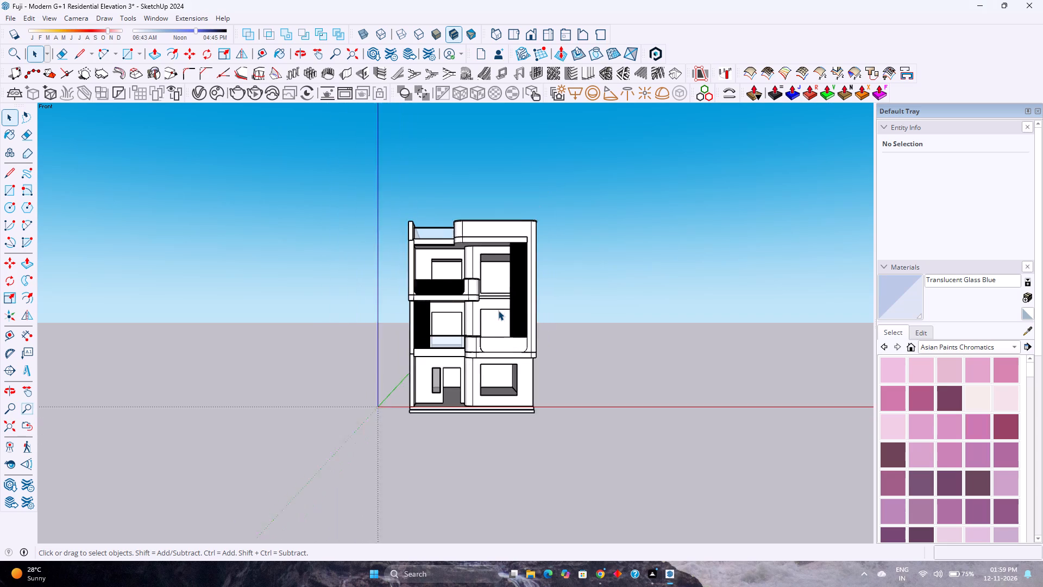
pyautogui.scroll(2, 498, 310)
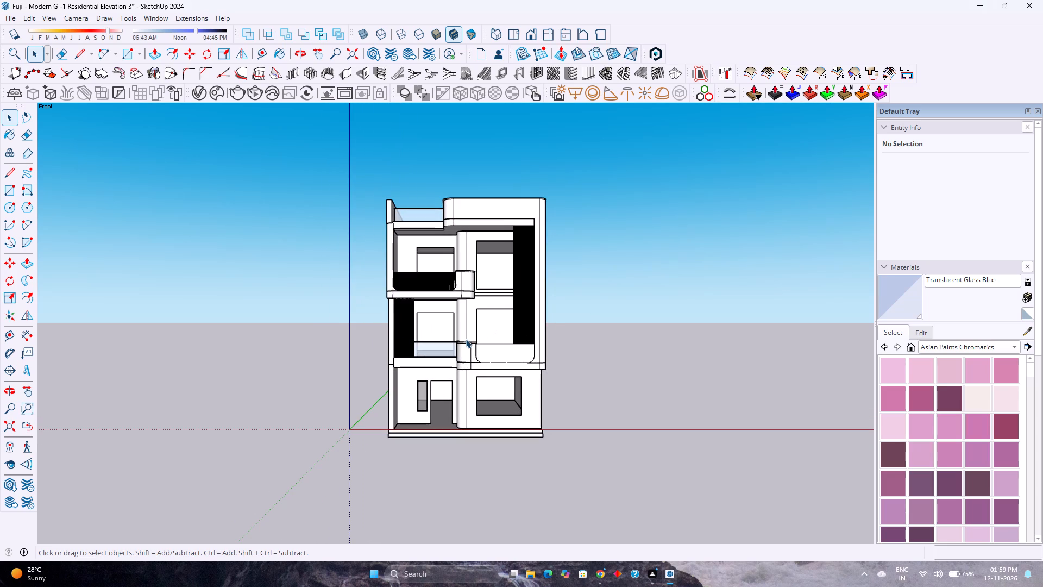
pyautogui.scroll(4, 466, 339)
pyautogui.scroll(-6, 466, 339)
pyautogui.scroll(2, 466, 339)
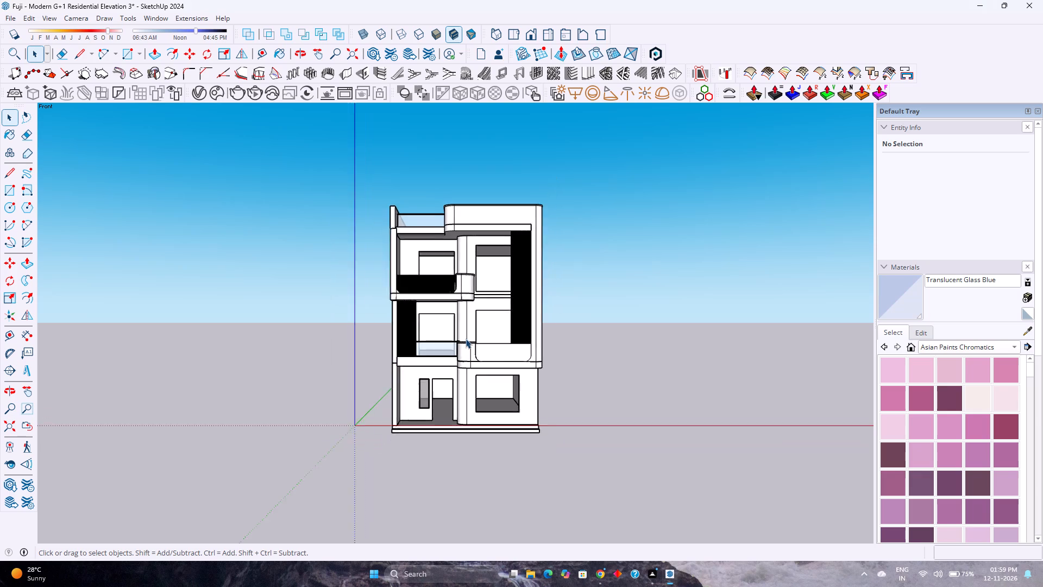
pyautogui.scroll(-2, 466, 339)
pyautogui.scroll(2, 466, 339)
pyautogui.scroll(-3, 466, 339)
pyautogui.scroll(1, 466, 339)
pyautogui.scroll(-7, 466, 339)
pyautogui.scroll(3, 466, 339)
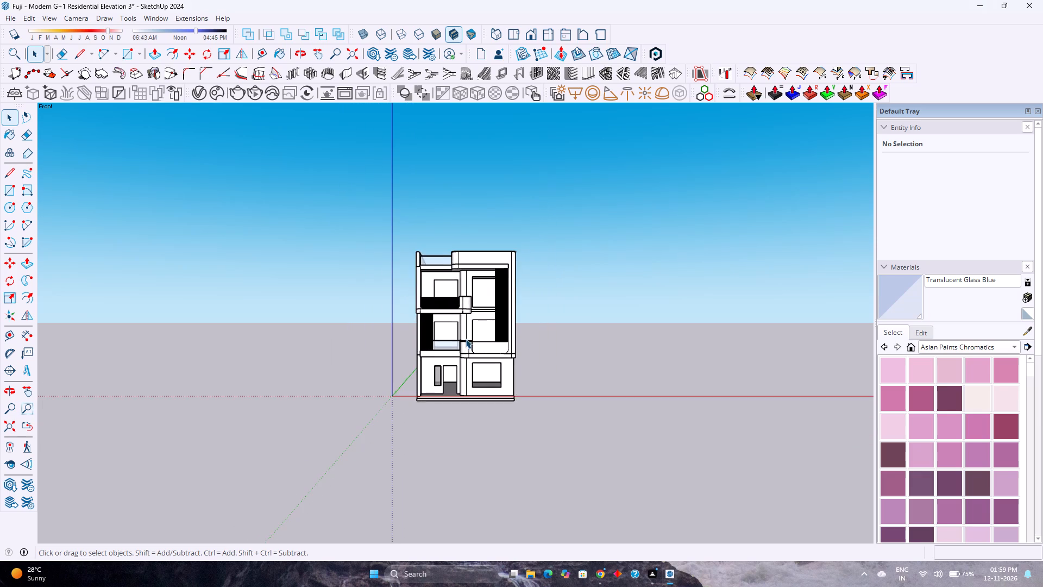
pyautogui.scroll(2, 466, 339)
pyautogui.scroll(-2, 466, 339)
pyautogui.scroll(1, 466, 339)
pyautogui.scroll(-3, 466, 339)
pyautogui.scroll(3, 466, 339)
pyautogui.scroll(-2, 466, 339)
pyautogui.scroll(4, 466, 339)
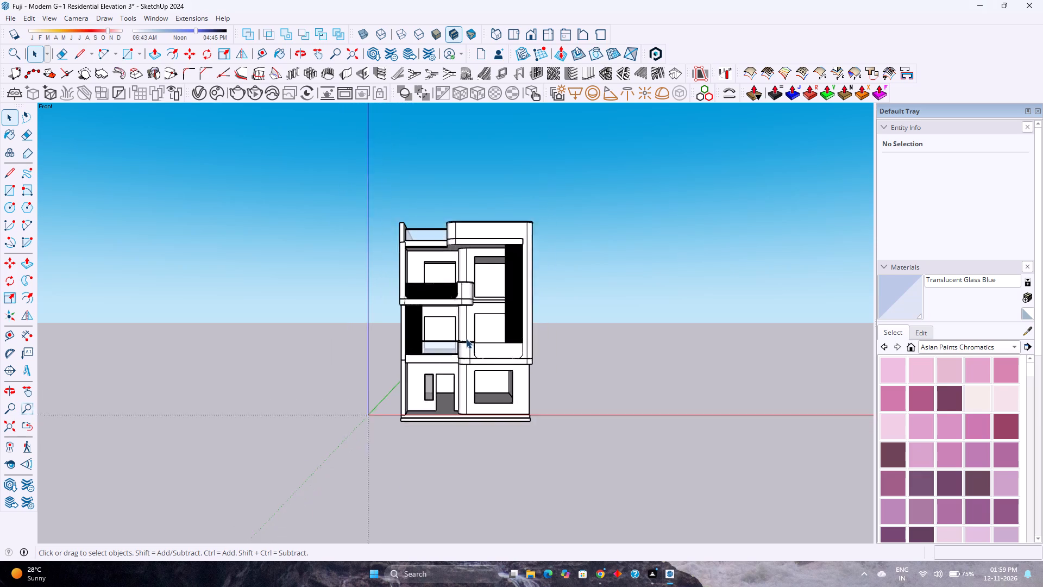
# Examine the middle storey's front facade more closely, including the balconies, glass railing and vertical louvres.
pyautogui.scroll(4, 466, 339)
pyautogui.scroll(-3, 466, 339)
pyautogui.scroll(3, 466, 339)
pyautogui.scroll(-3, 466, 339)
pyautogui.scroll(3, 466, 339)
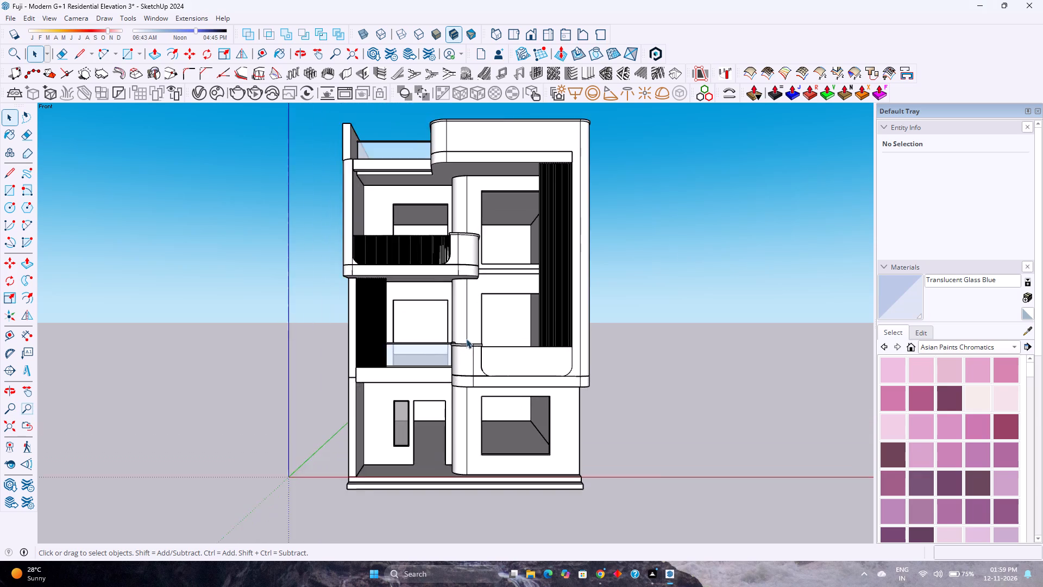
pyautogui.scroll(-3, 466, 339)
pyautogui.scroll(3, 466, 339)
pyautogui.scroll(-3, 466, 339)
pyautogui.scroll(3, 466, 339)
pyautogui.scroll(-3, 466, 339)
pyautogui.scroll(2, 466, 339)
pyautogui.scroll(-3, 466, 339)
pyautogui.scroll(4, 466, 339)
pyautogui.scroll(-3, 466, 339)
pyautogui.scroll(4, 466, 339)
pyautogui.scroll(-4, 466, 339)
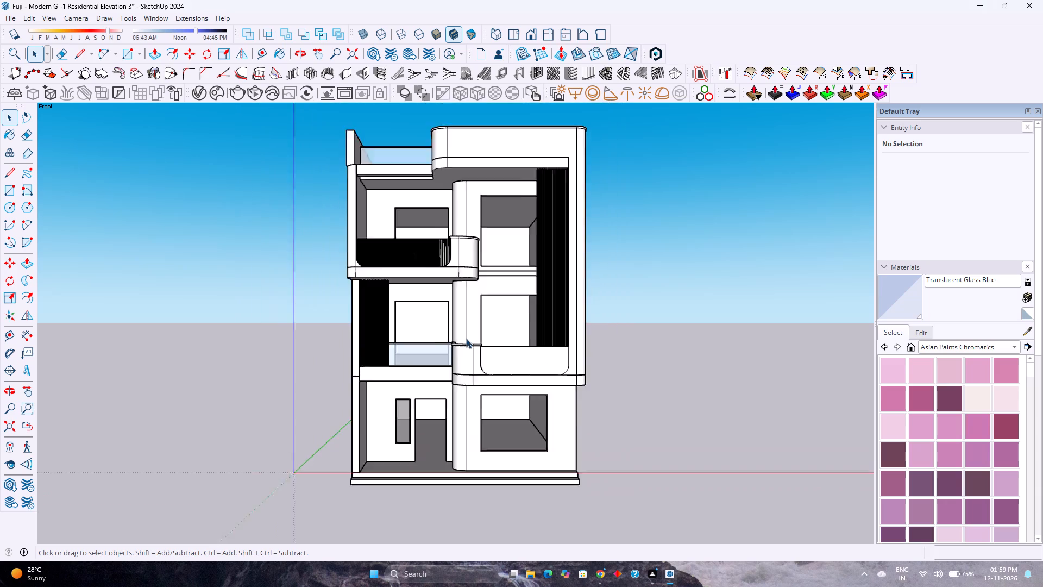
pyautogui.scroll(4, 466, 339)
pyautogui.scroll(-4, 466, 339)
pyautogui.scroll(2, 466, 339)
pyautogui.scroll(-2, 466, 339)
pyautogui.scroll(2, 466, 339)
pyautogui.scroll(-2, 466, 339)
pyautogui.scroll(3, 466, 339)
pyautogui.scroll(-3, 466, 339)
pyautogui.scroll(4, 466, 339)
pyautogui.scroll(-4, 466, 339)
pyautogui.scroll(3, 466, 339)
pyautogui.scroll(-3, 466, 339)
pyautogui.scroll(3, 466, 341)
pyautogui.scroll(-3, 466, 341)
pyautogui.scroll(3, 466, 341)
pyautogui.scroll(-3, 466, 341)
pyautogui.scroll(3, 466, 341)
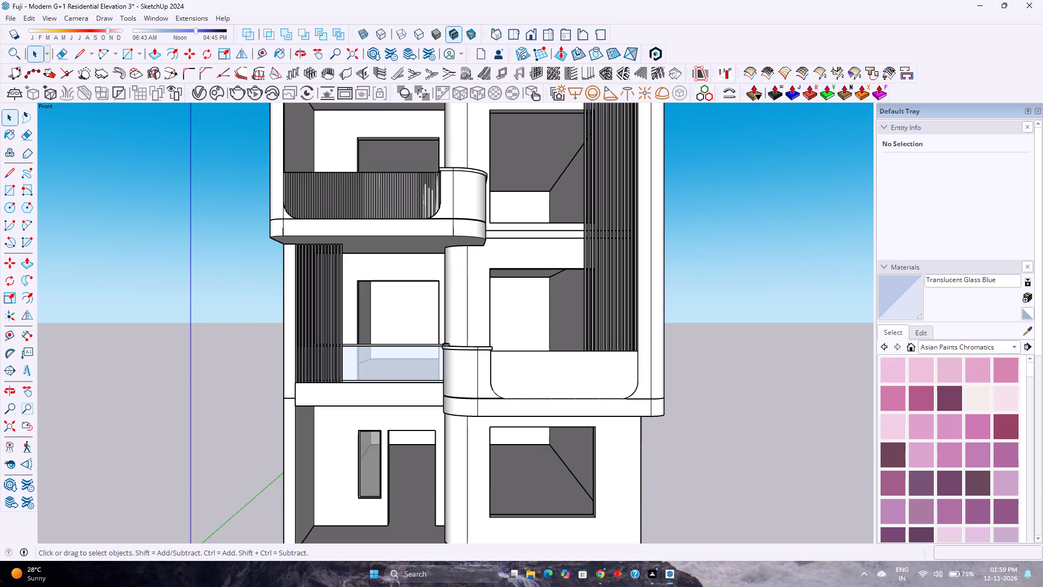
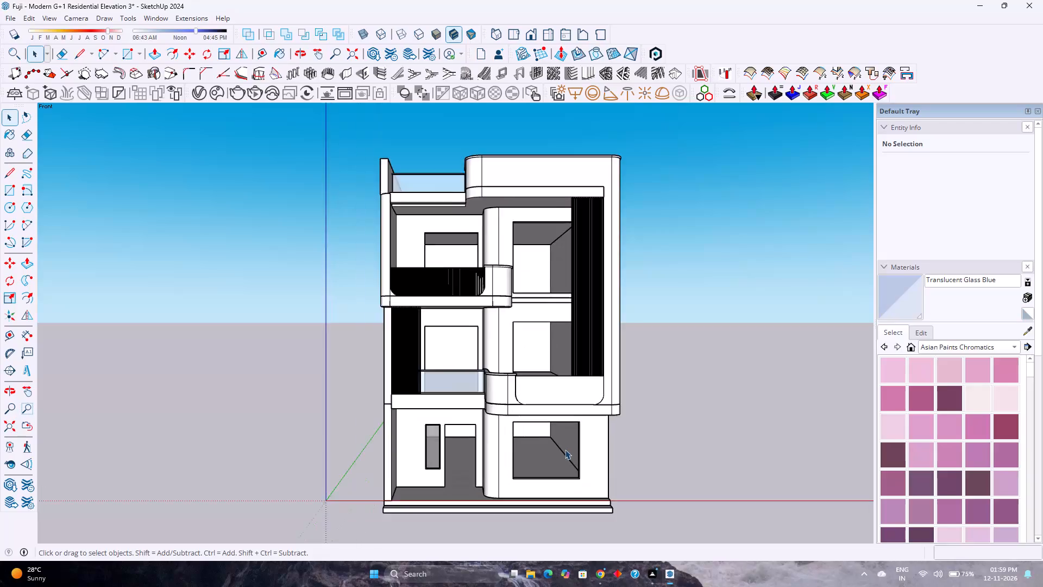
# Examine the building's full front facade, from overall proportions to the first-floor balcony parapet.
pyautogui.scroll(-4, 566, 451)
pyautogui.scroll(2, 566, 451)
pyautogui.scroll(-3, 566, 451)
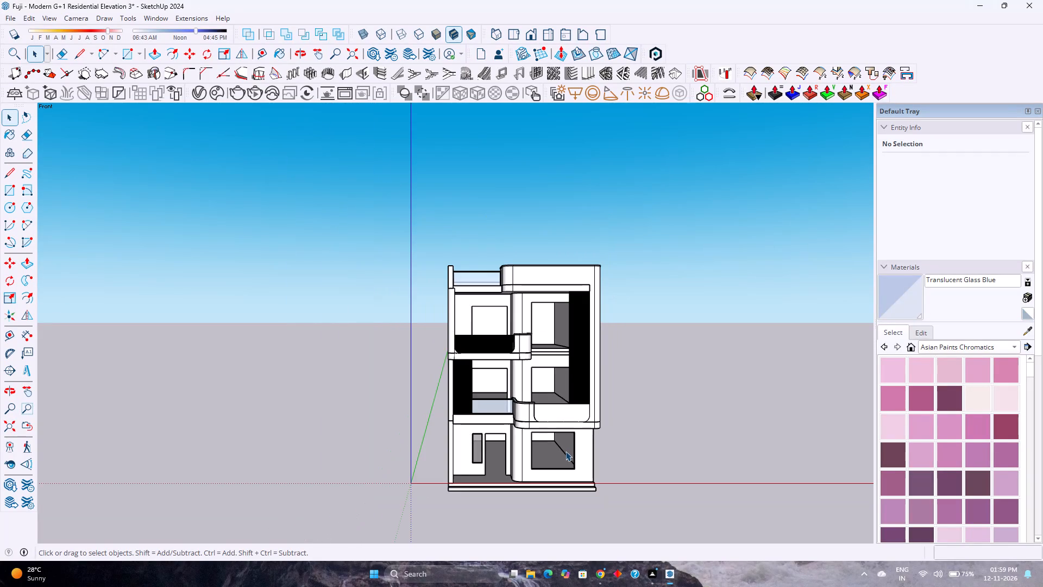
pyautogui.scroll(-2, 566, 451)
pyautogui.scroll(1, 566, 451)
pyautogui.scroll(-2, 566, 451)
pyautogui.scroll(3, 566, 451)
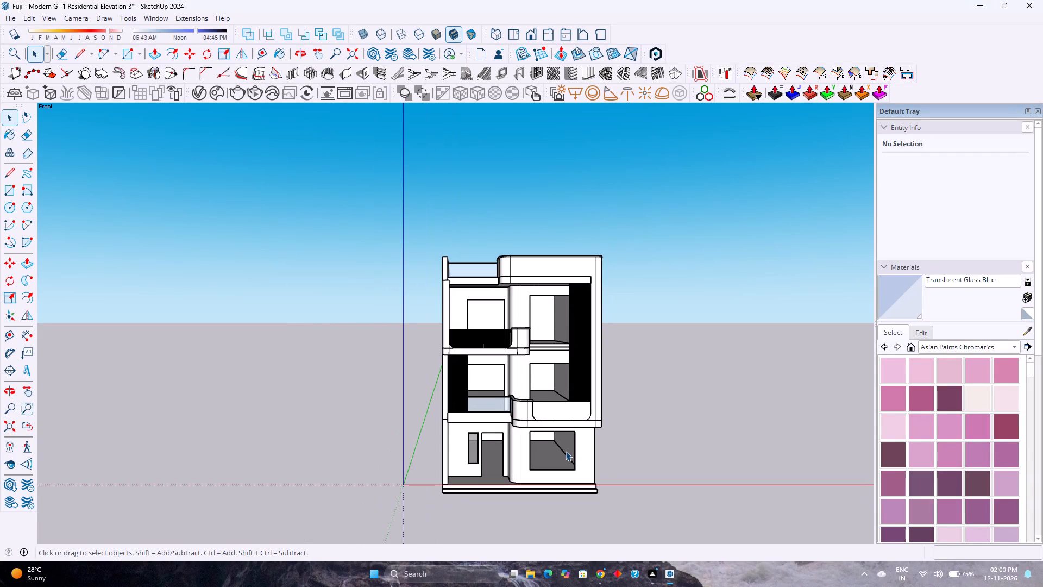
pyautogui.scroll(-4, 566, 453)
pyautogui.scroll(6, 566, 453)
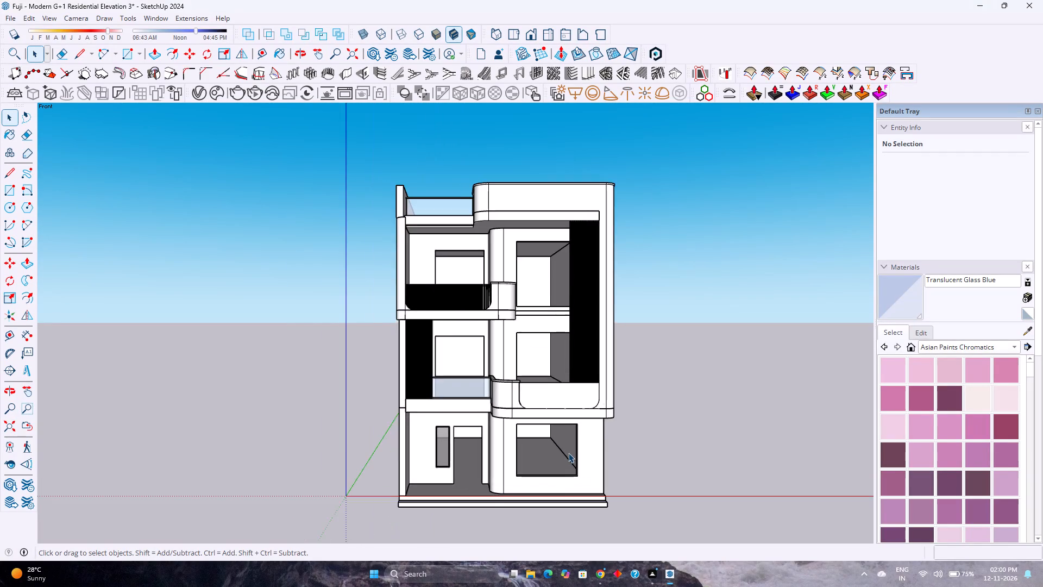
pyautogui.scroll(1, 568, 453)
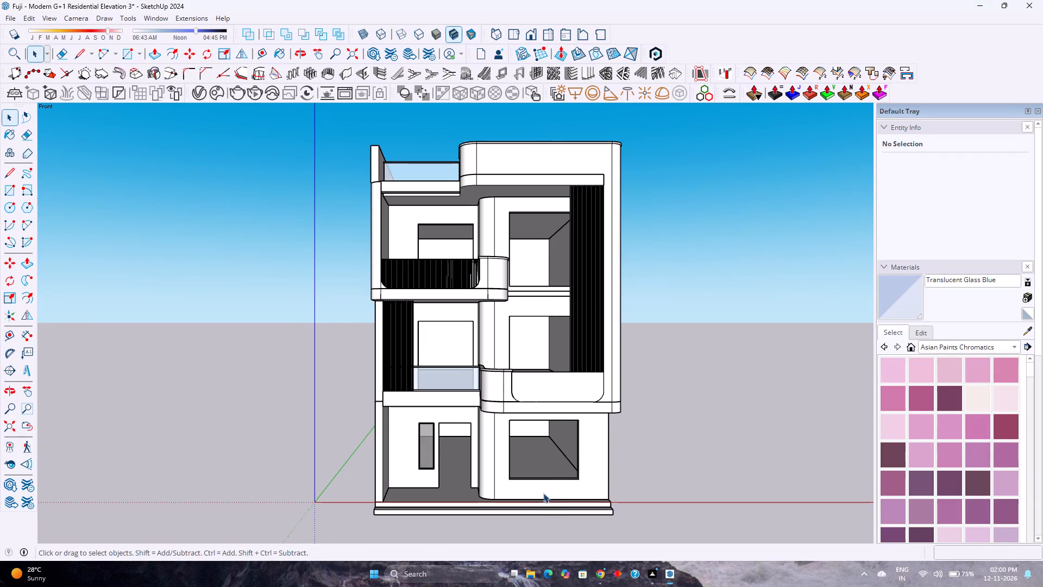
pyautogui.scroll(1, 543, 492)
pyautogui.scroll(-1, 543, 492)
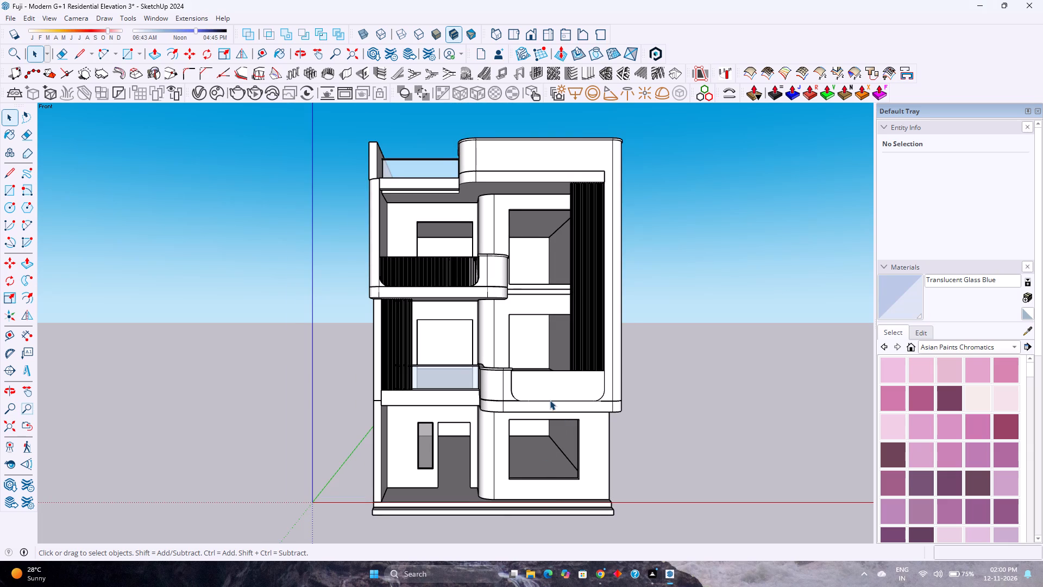
pyautogui.scroll(1, 539, 394)
pyautogui.scroll(-1, 539, 394)
pyautogui.scroll(1, 539, 394)
pyautogui.scroll(-1, 539, 394)
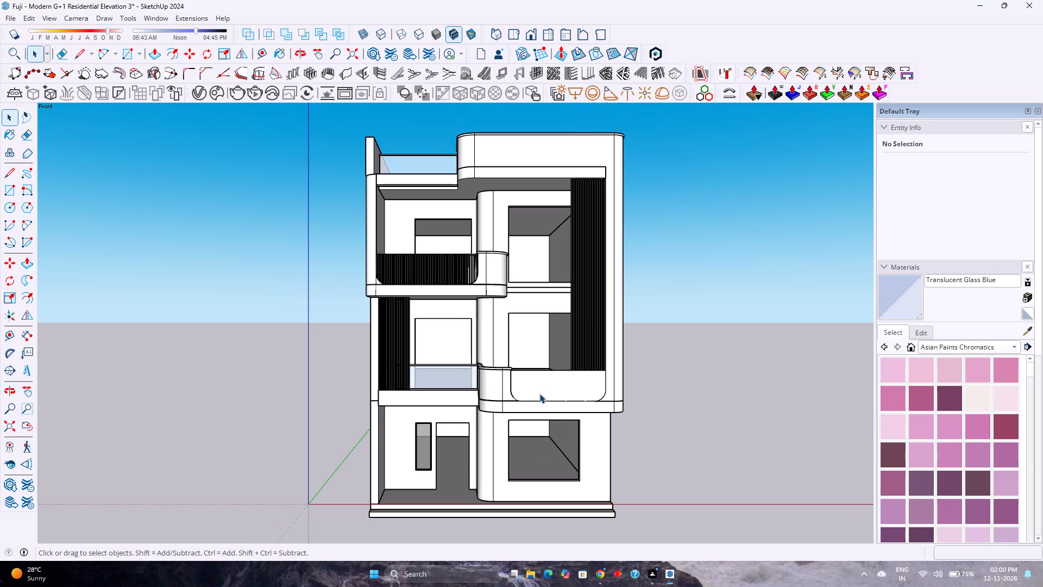
pyautogui.scroll(1, 539, 394)
# Copy the front face of the first-floor balcony parapet, with the rounded lower corners, 1' outward along the green axis.
pyautogui.rightClick(539, 394)
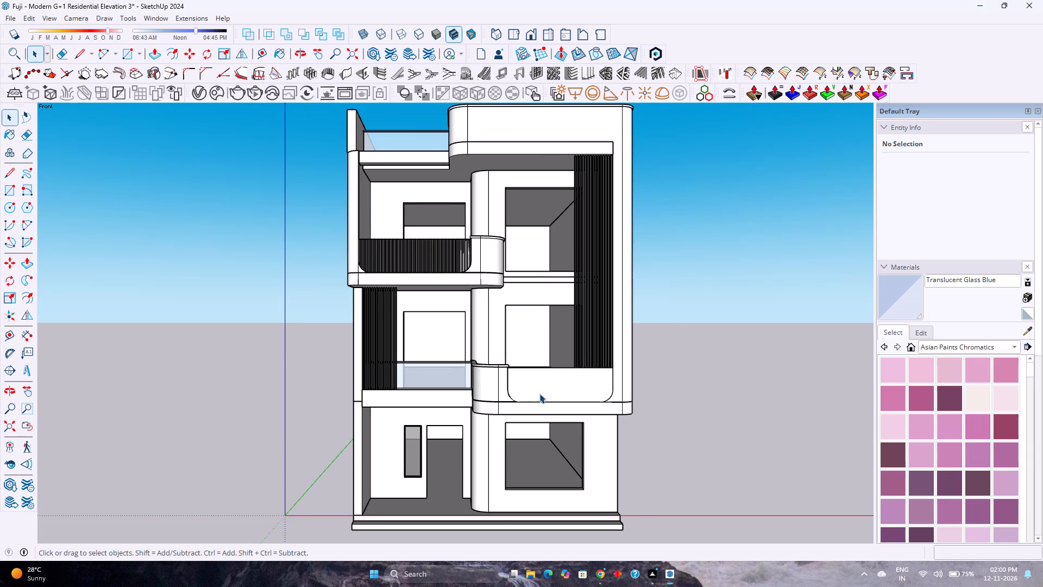
pyautogui.click(650, 482)
pyautogui.doubleClick(573, 396)
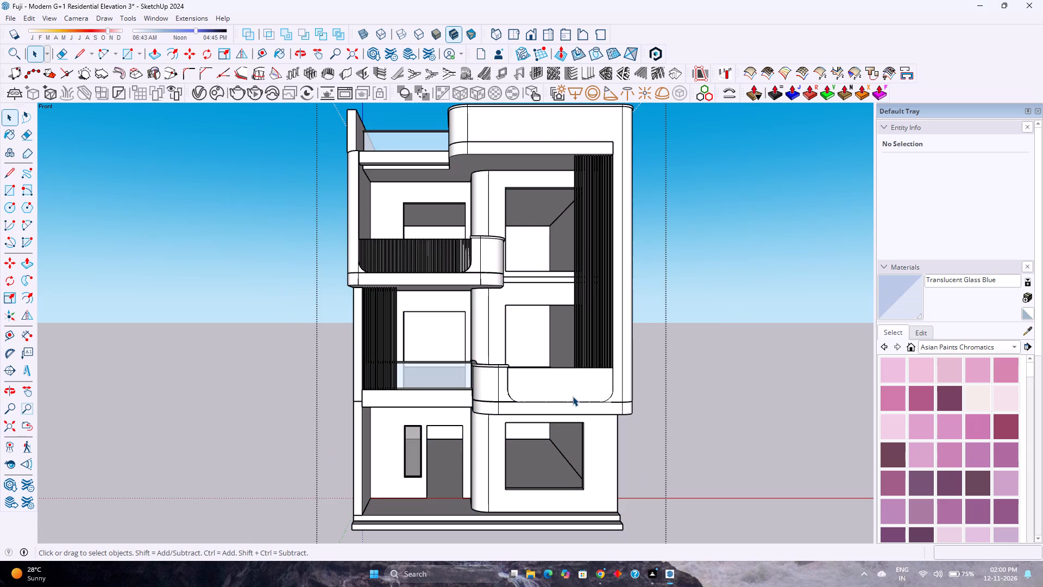
pyautogui.scroll(5, 573, 396)
pyautogui.moveTo(573, 396); pyautogui.dragTo(489, 454, button='middle')
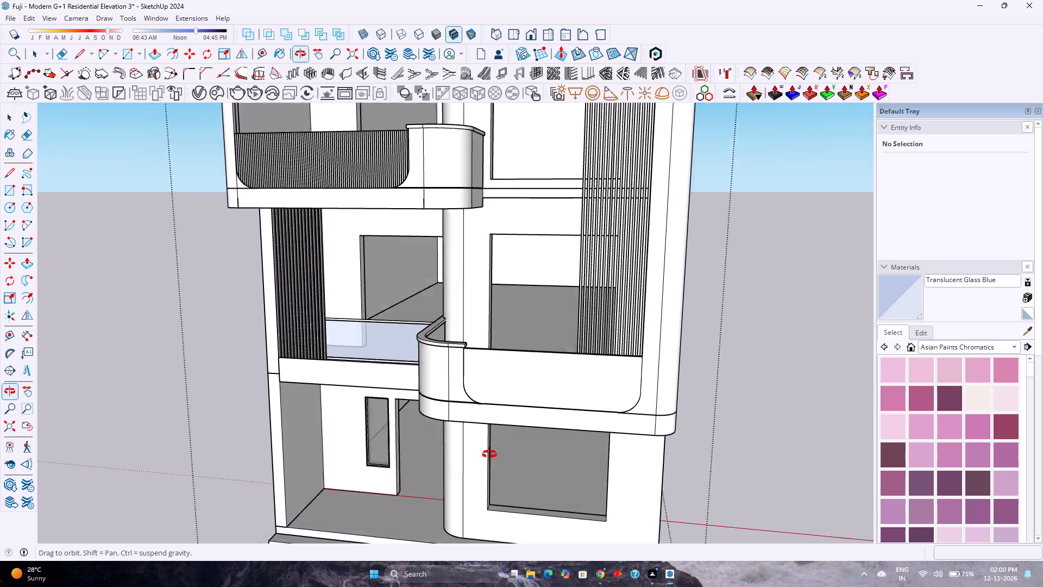
pyautogui.moveTo(489, 454); pyautogui.dragTo(475, 455, button='middle')
pyautogui.middleClick(475, 455)
pyautogui.doubleClick(542, 383)
pyautogui.scroll(3, 542, 383)
pyautogui.doubleClick(542, 383)
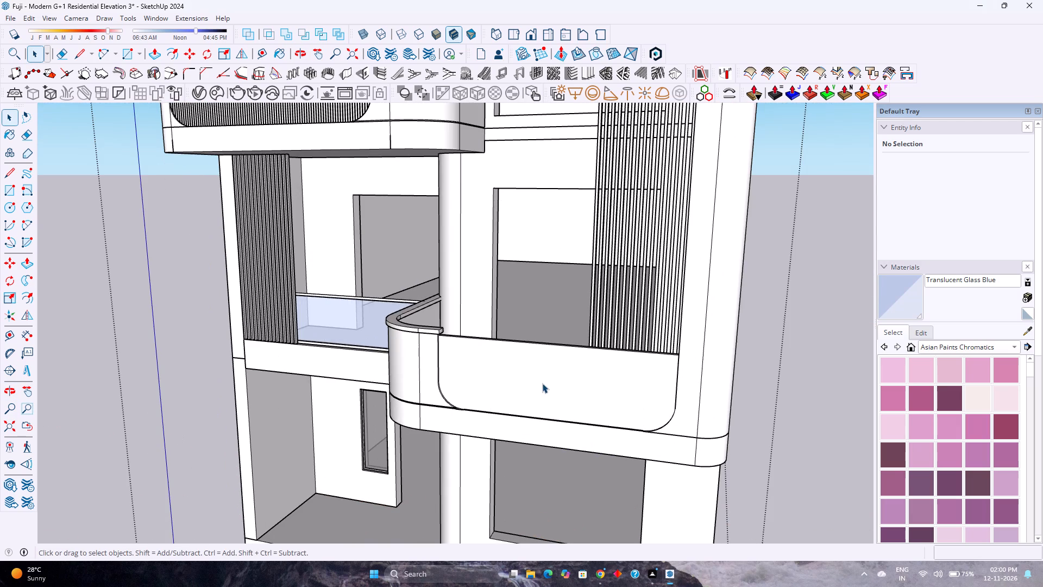
pyautogui.click(542, 383)
pyautogui.click(542, 383)
pyautogui.scroll(3, 541, 386)
pyautogui.scroll(-2, 541, 386)
pyautogui.scroll(2, 541, 386)
pyautogui.scroll(-2, 541, 386)
pyautogui.scroll(1, 542, 386)
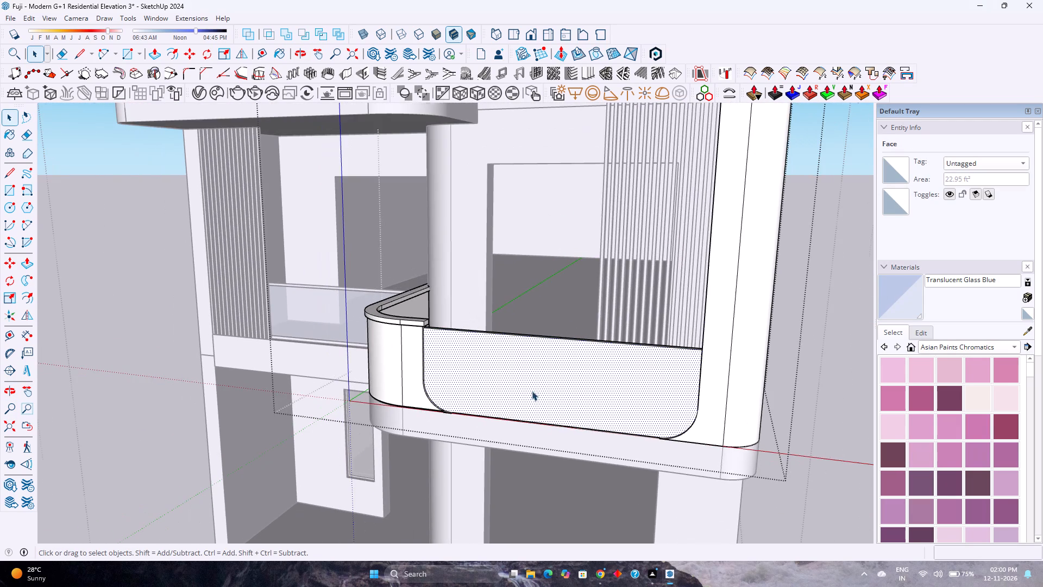
pyautogui.moveTo(532, 391); pyautogui.dragTo(438, 431, button='middle')
pyautogui.middleClick(438, 431)
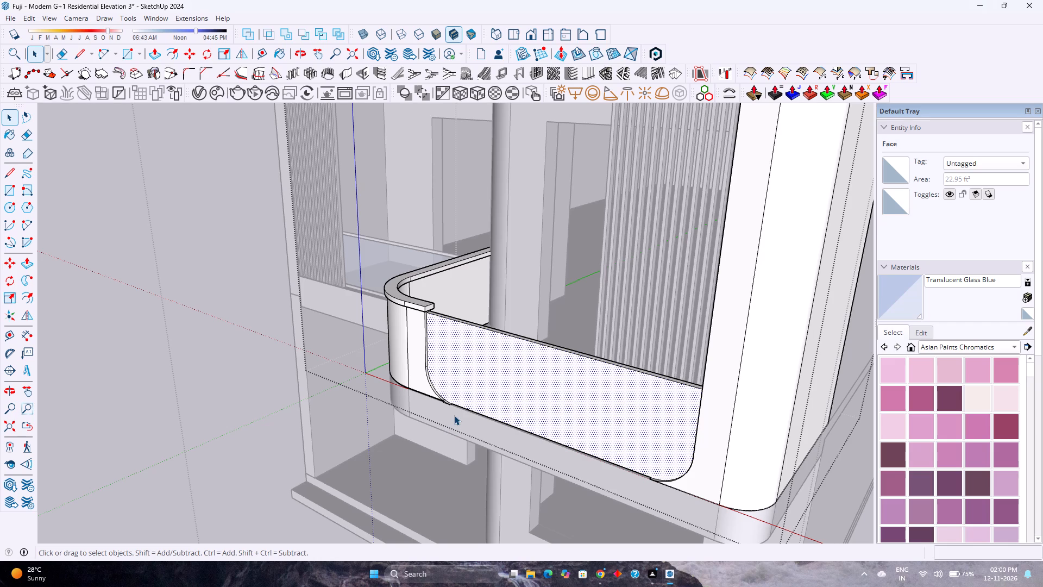
pyautogui.scroll(20, 443, 415)
pyautogui.scroll(2, 443, 415)
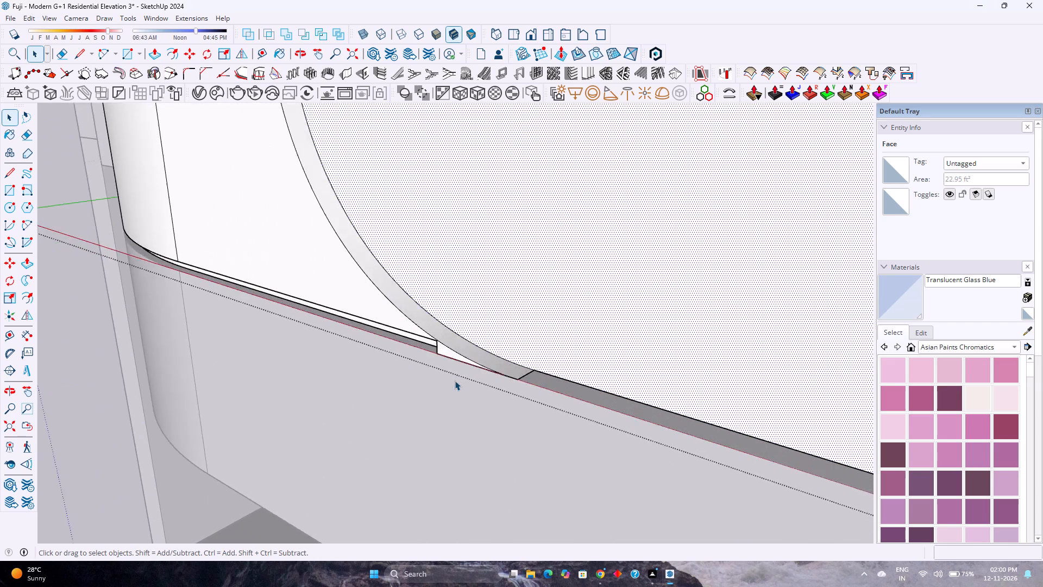
pyautogui.moveTo(456, 380); pyautogui.dragTo(407, 420, button='middle')
pyautogui.scroll(-9, 409, 412)
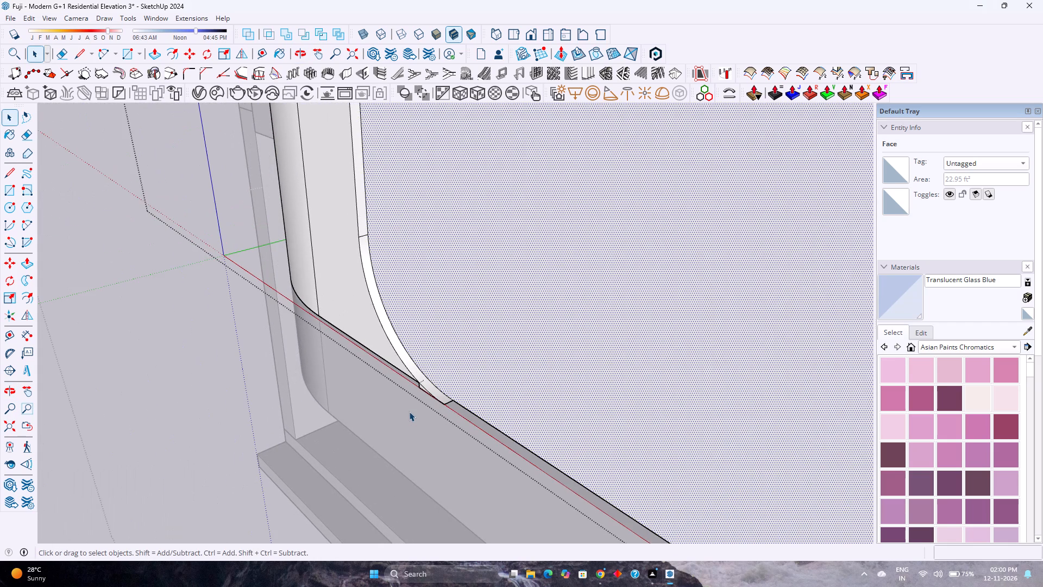
pyautogui.scroll(-7, 414, 409)
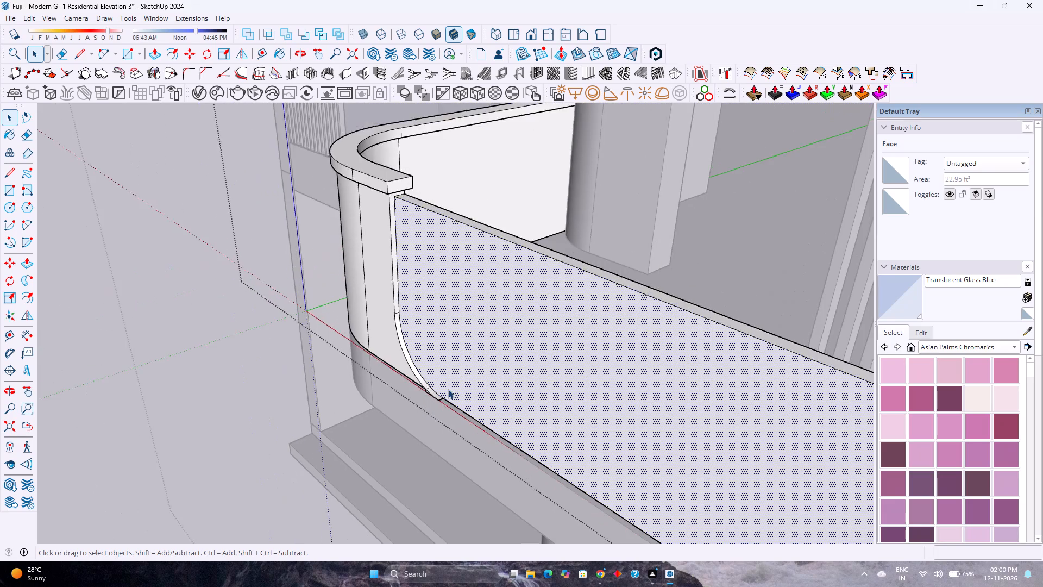
pyautogui.scroll(-4, 448, 389)
pyautogui.press('m')
pyautogui.click(524, 340)
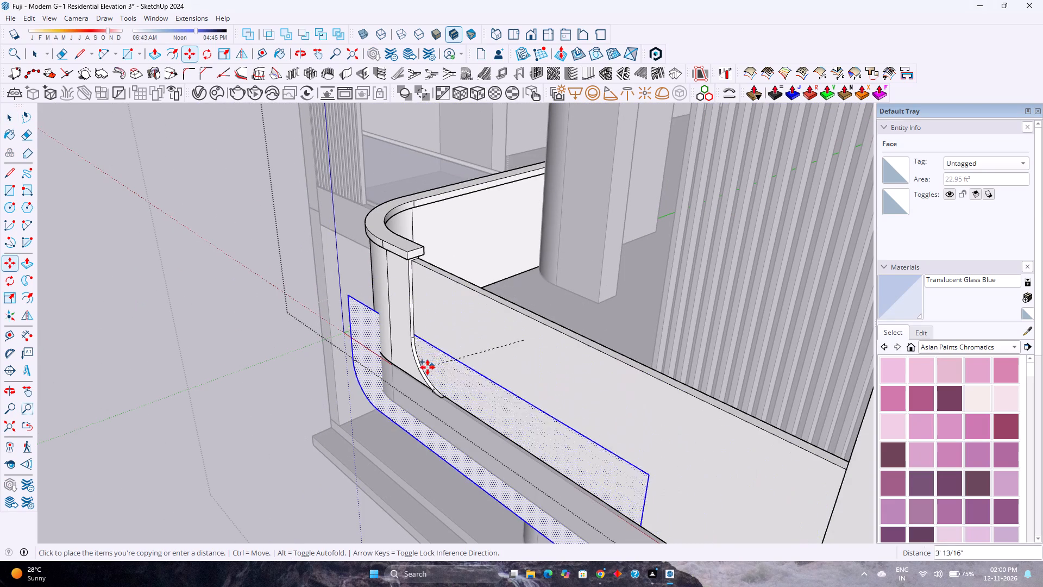
pyautogui.press('Left')
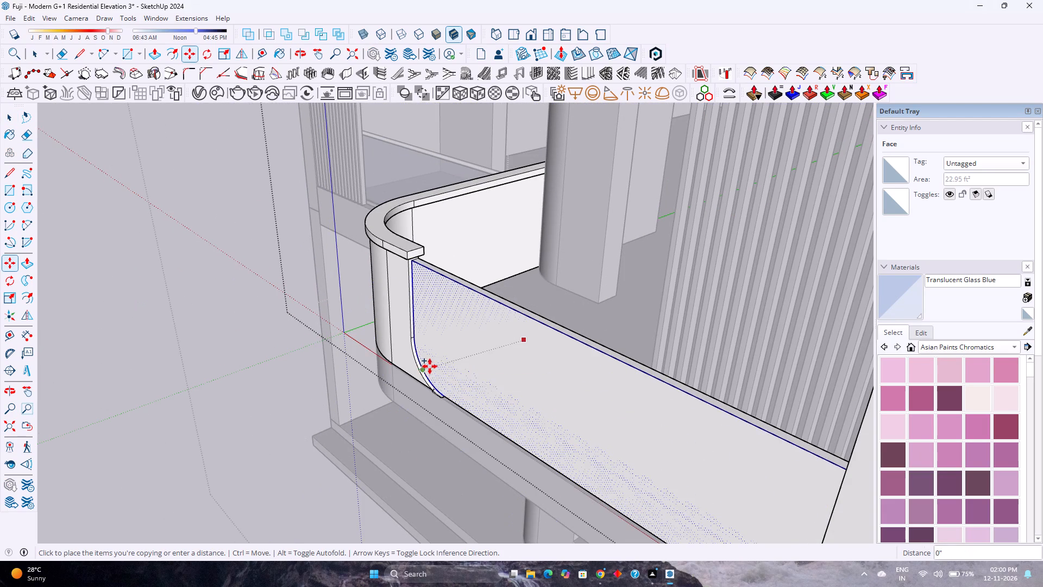
pyautogui.scroll(-4, 431, 366)
pyautogui.press('Left')
pyautogui.scroll(-4, 432, 365)
pyautogui.press('Left')
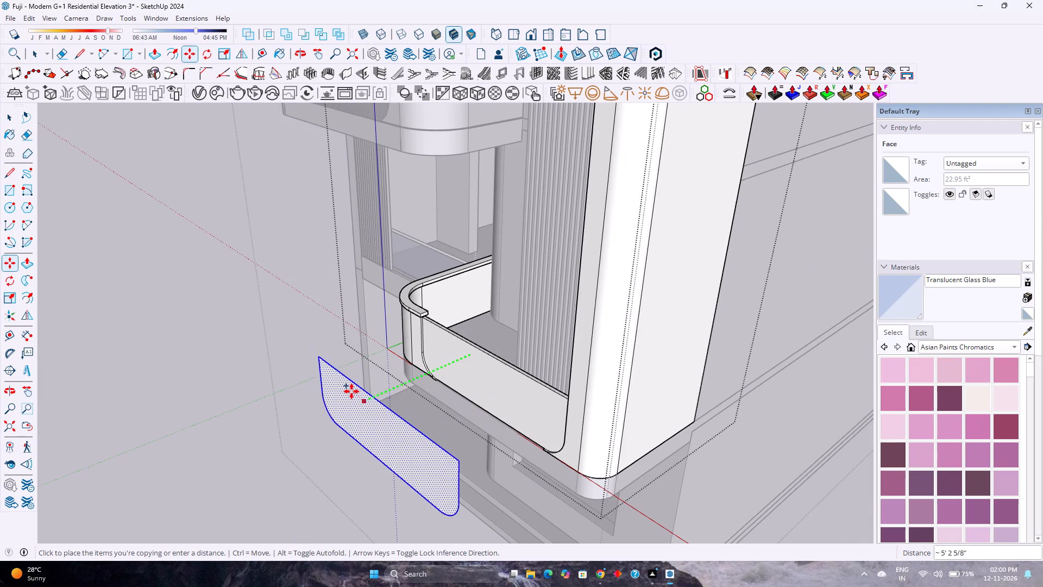
pyautogui.write("1'")
pyautogui.press('Return')
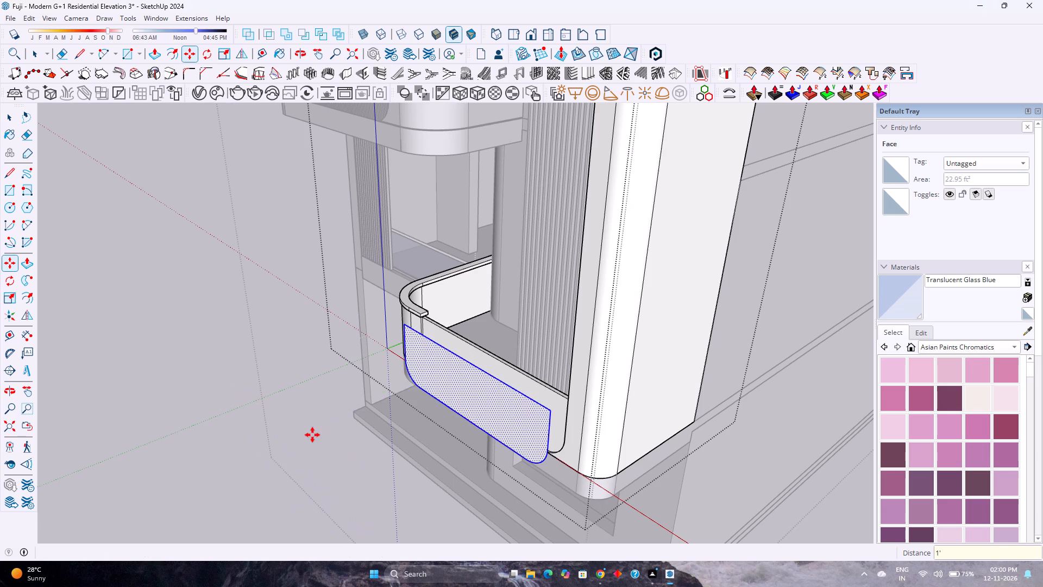
# Make the copied balcony panel face a group.
pyautogui.rightClick(429, 370)
pyautogui.click(493, 117)
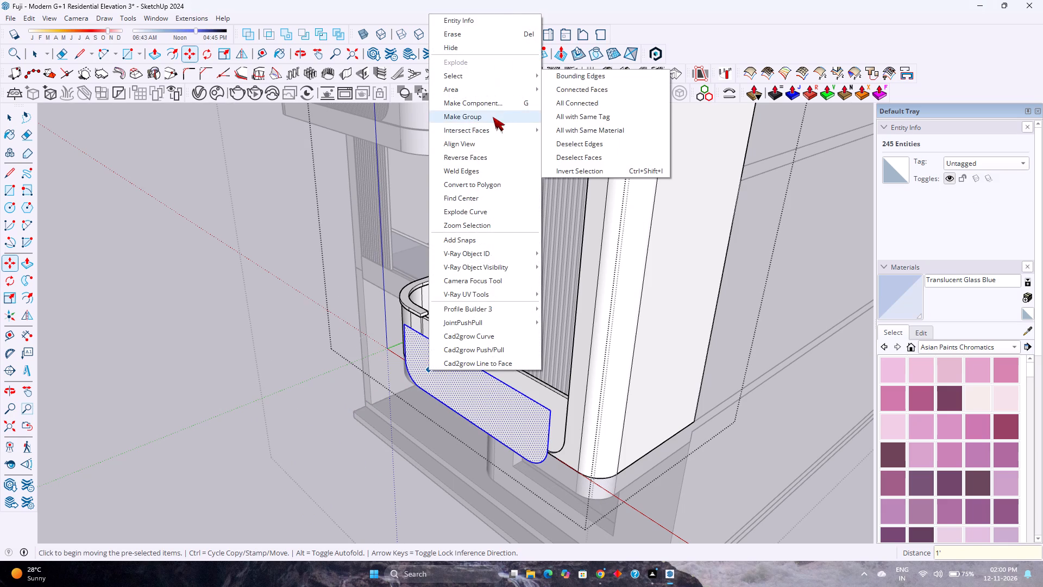
pyautogui.press('space')
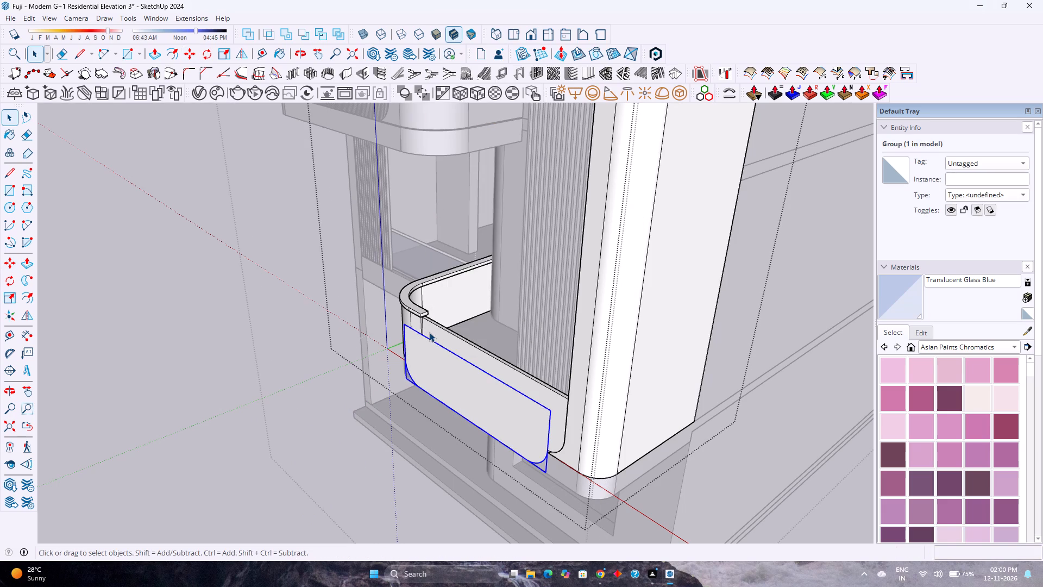
# Create vertical louvres on the grouped panel face with 0.25" depth, 1" thickness and 1.25" spacing, located at the front.
pyautogui.doubleClick(481, 405)
pyautogui.scroll(4, 478, 405)
pyautogui.click(478, 405)
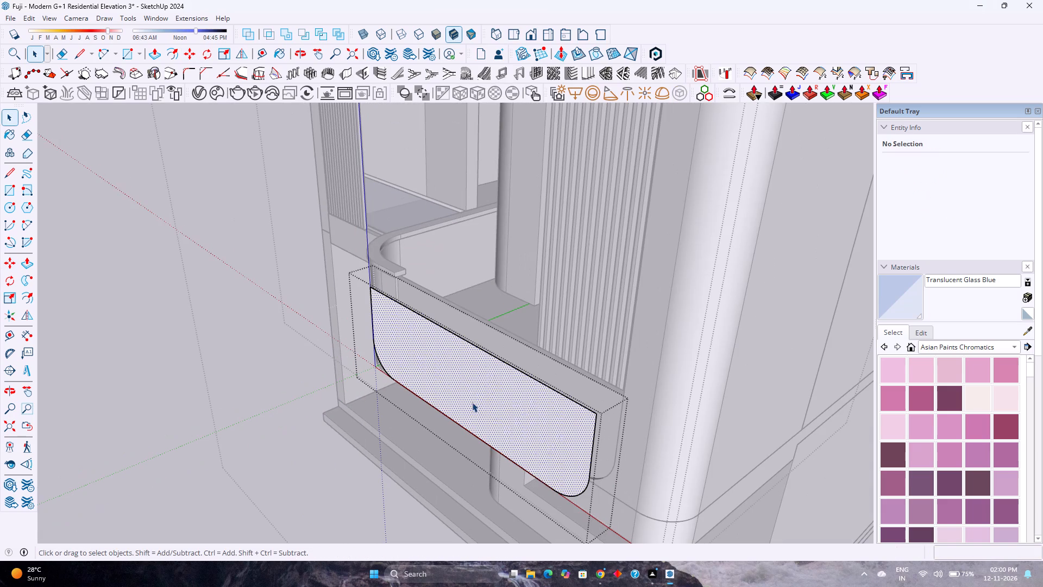
pyautogui.click(583, 79)
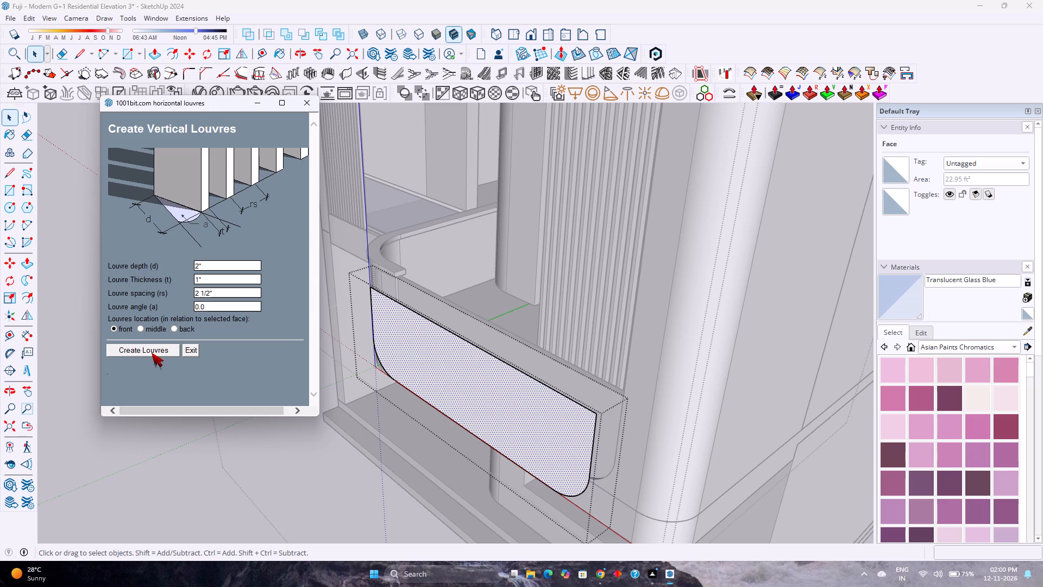
pyautogui.moveTo(213, 265); pyautogui.dragTo(212, 265)
pyautogui.moveTo(212, 265); pyautogui.dragTo(186, 272)
pyautogui.write('0.25"')
pyautogui.press('Return')
pyautogui.click(202, 278)
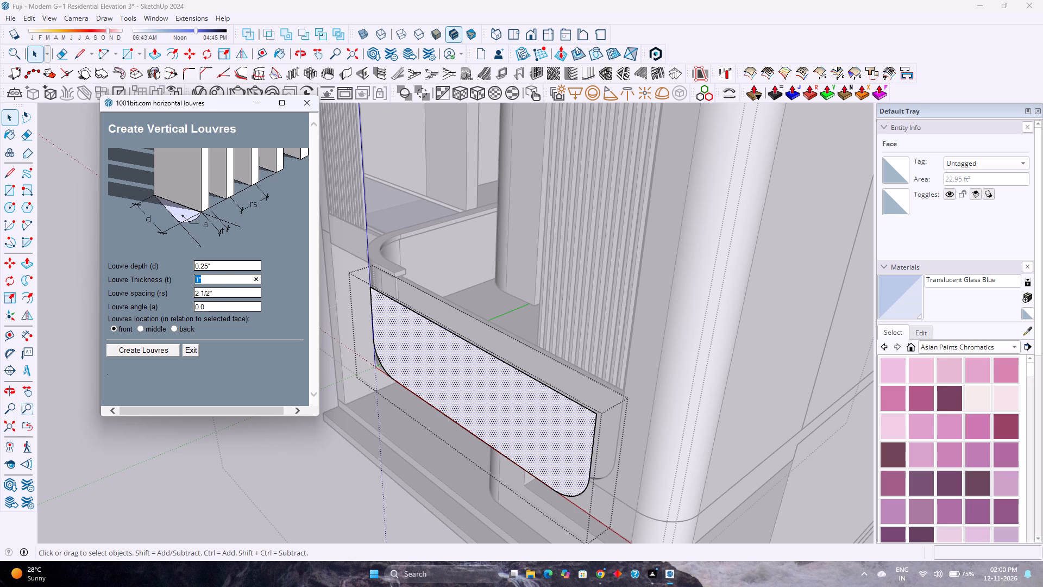
pyautogui.click(211, 295)
pyautogui.write('1.25"')
pyautogui.press('Return')
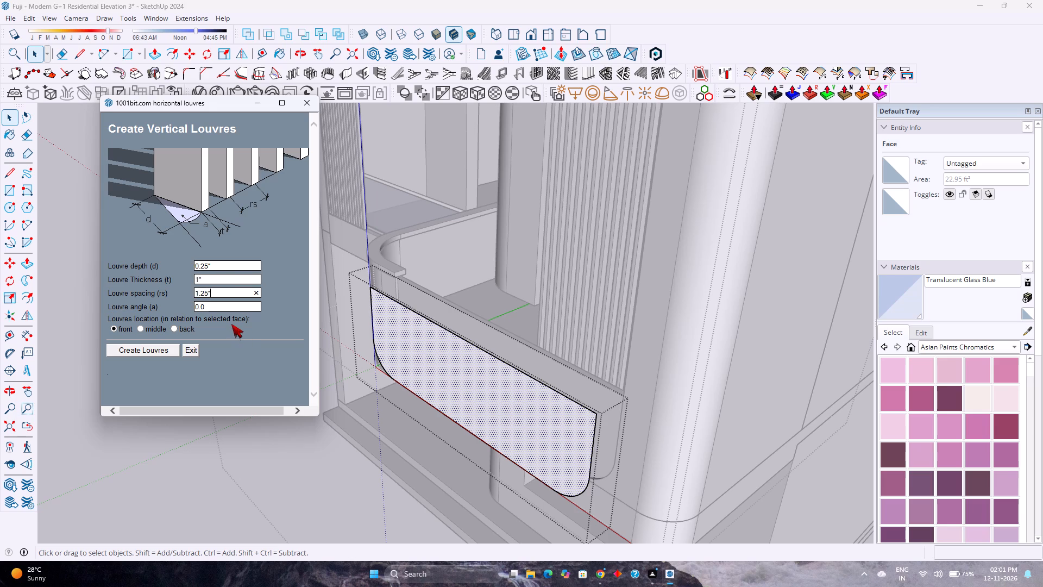
pyautogui.click(141, 353)
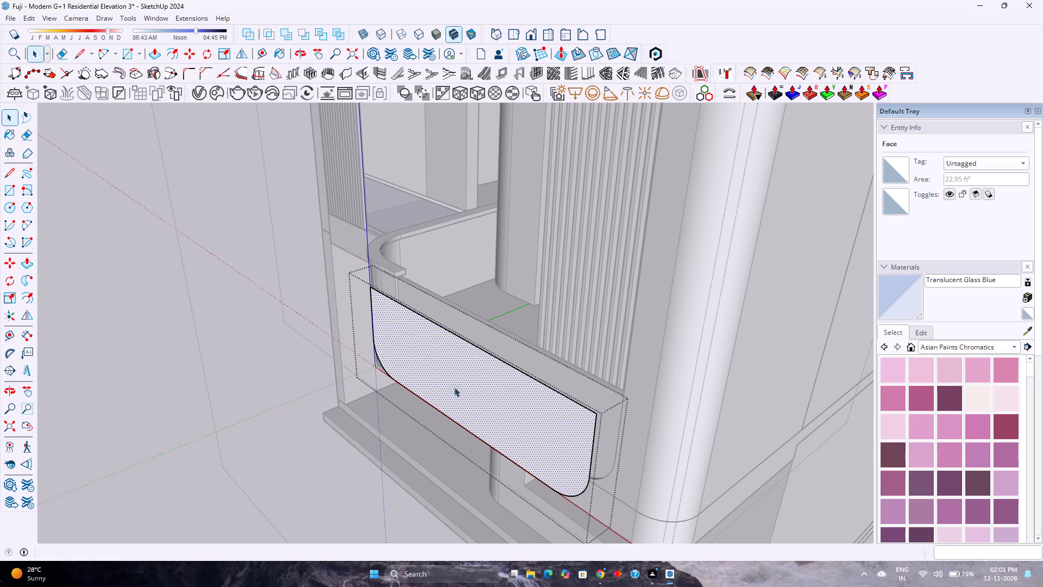
# Inside the end louvre of the balcony panel, draw a 1/4" edge across its top outer corner to close the top face.
pyautogui.scroll(4, 469, 399)
pyautogui.scroll(10, 685, 423)
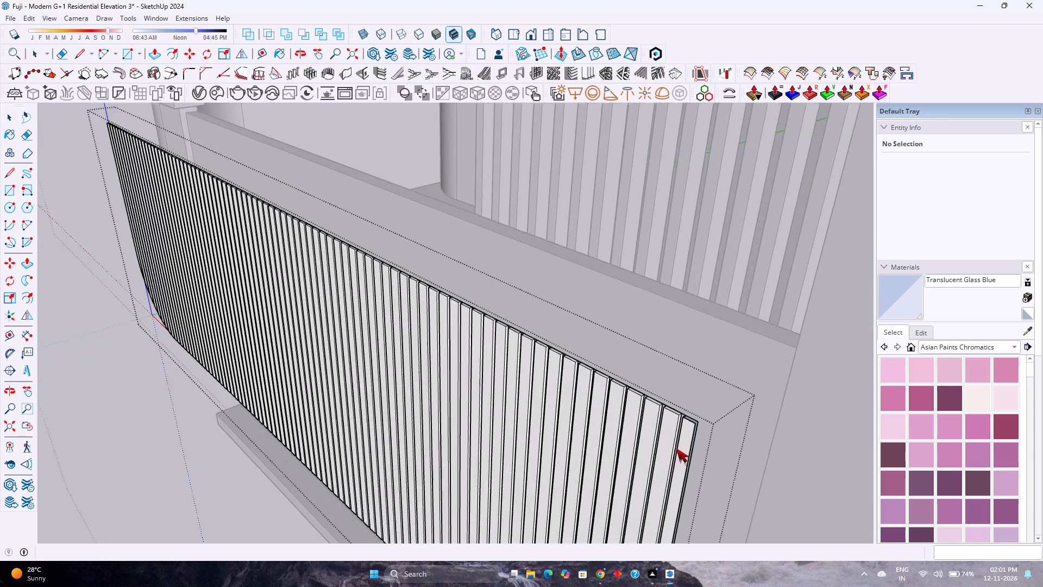
pyautogui.scroll(6, 676, 448)
pyautogui.doubleClick(699, 423)
pyautogui.scroll(4, 699, 423)
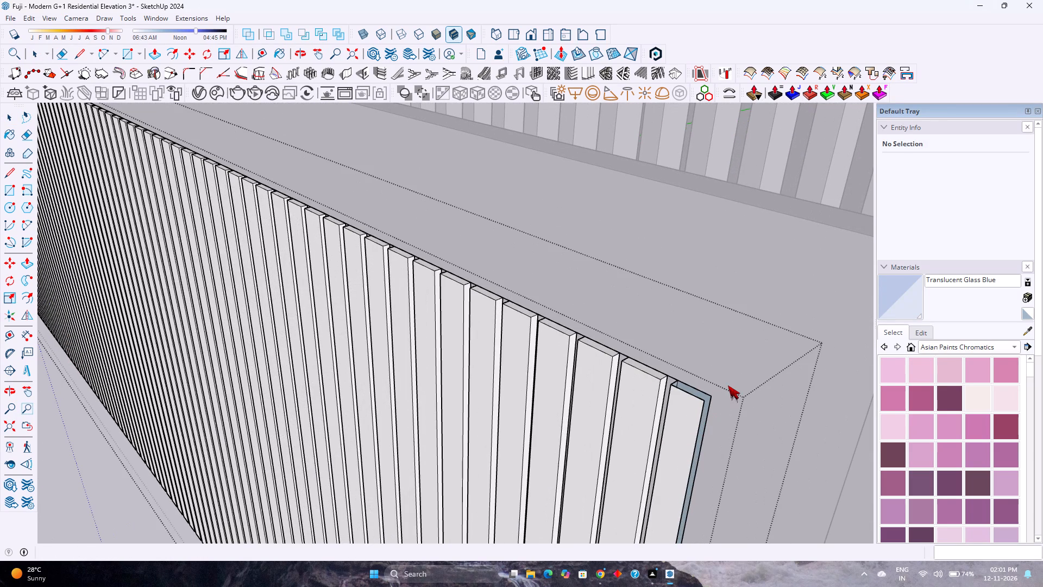
pyautogui.press('Escape')
pyautogui.click(694, 405)
pyautogui.doubleClick(692, 411)
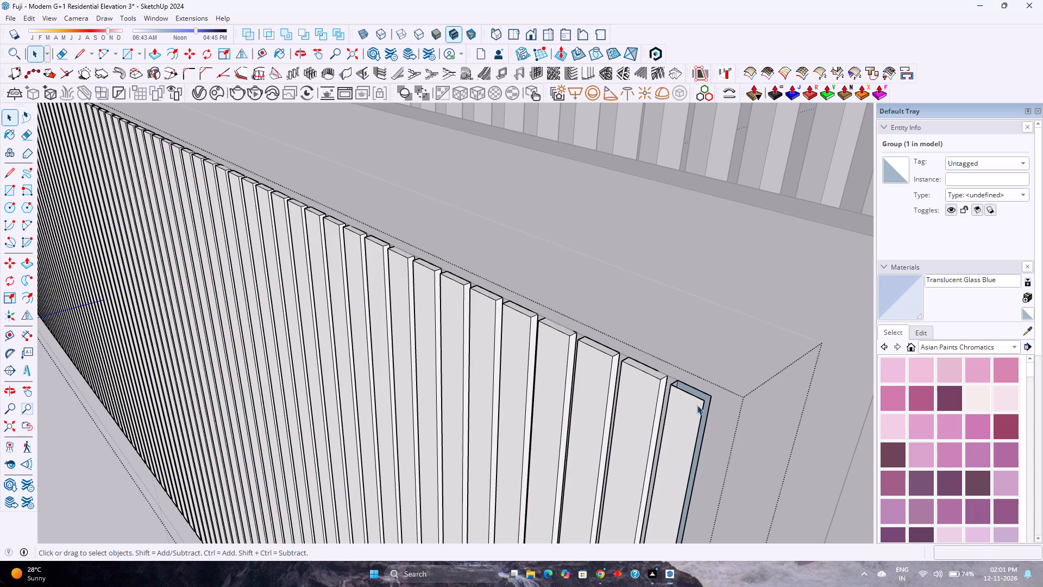
pyautogui.doubleClick(689, 398)
pyautogui.scroll(4, 689, 398)
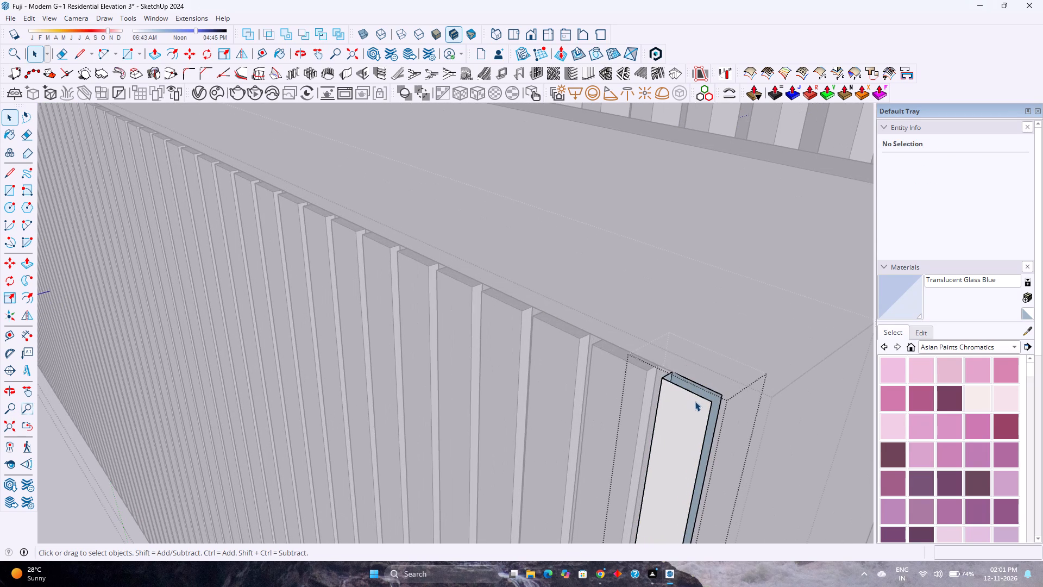
pyautogui.scroll(3, 690, 413)
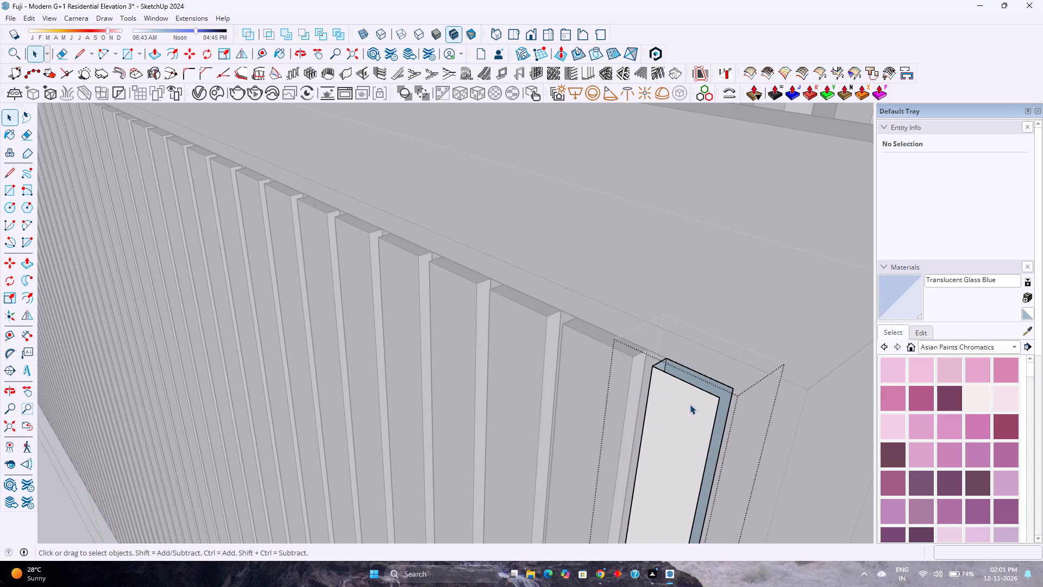
pyautogui.click(671, 409)
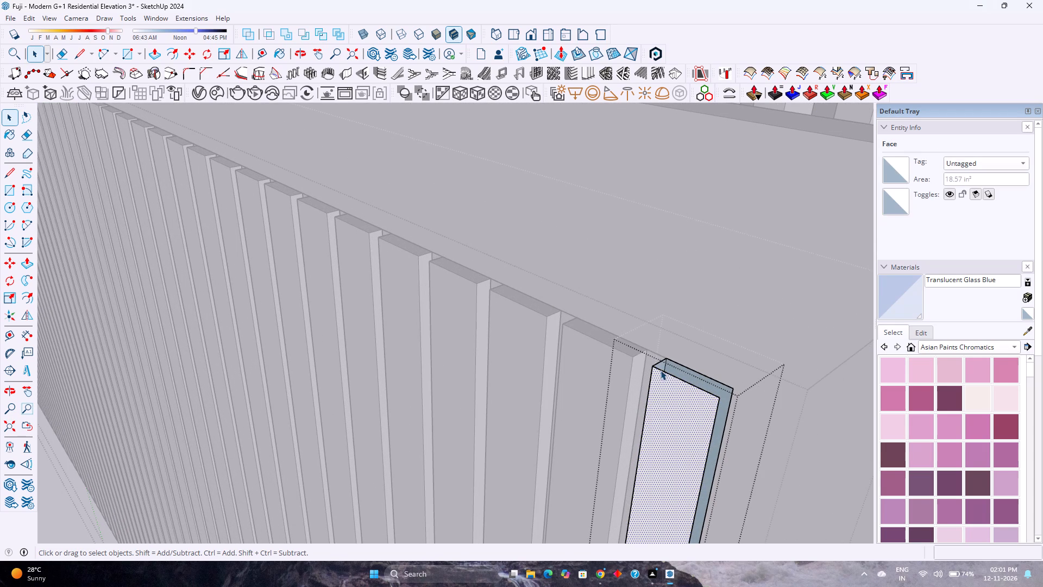
pyautogui.press('l')
pyautogui.click(722, 398)
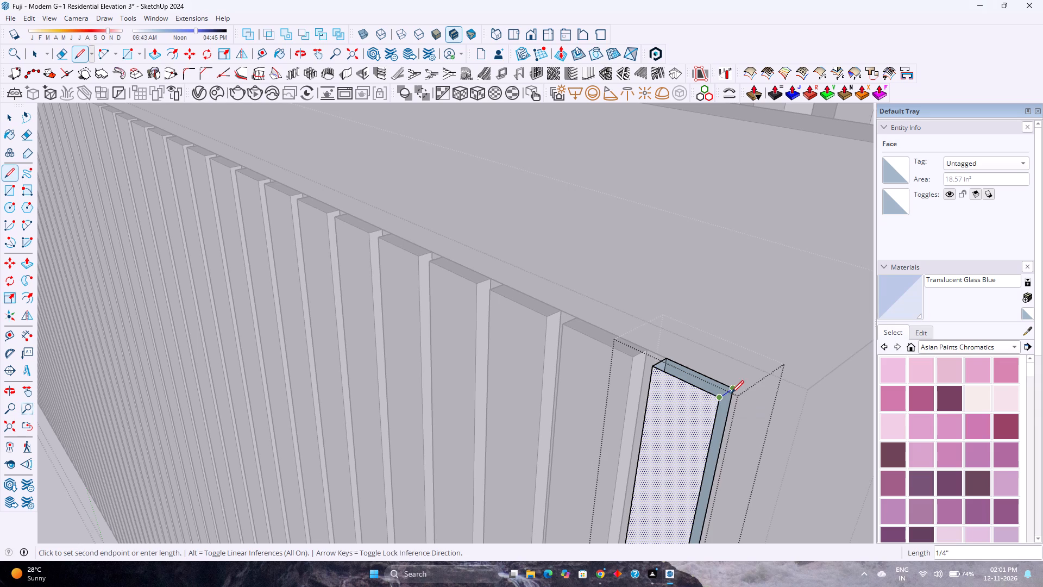
pyautogui.click(733, 390)
pyautogui.scroll(-10, 701, 374)
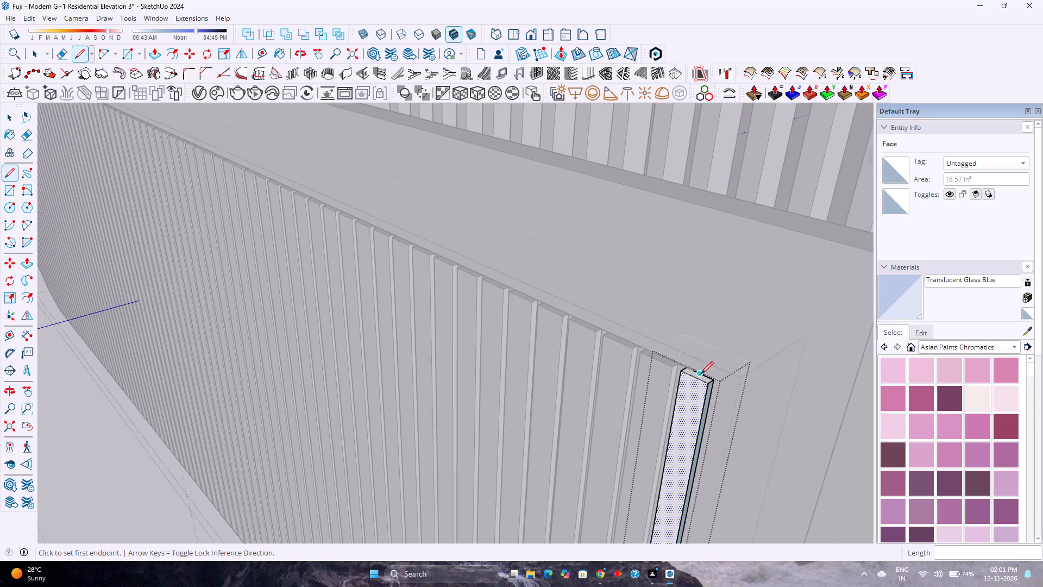
pyautogui.scroll(-13, 701, 374)
pyautogui.scroll(-8, 701, 374)
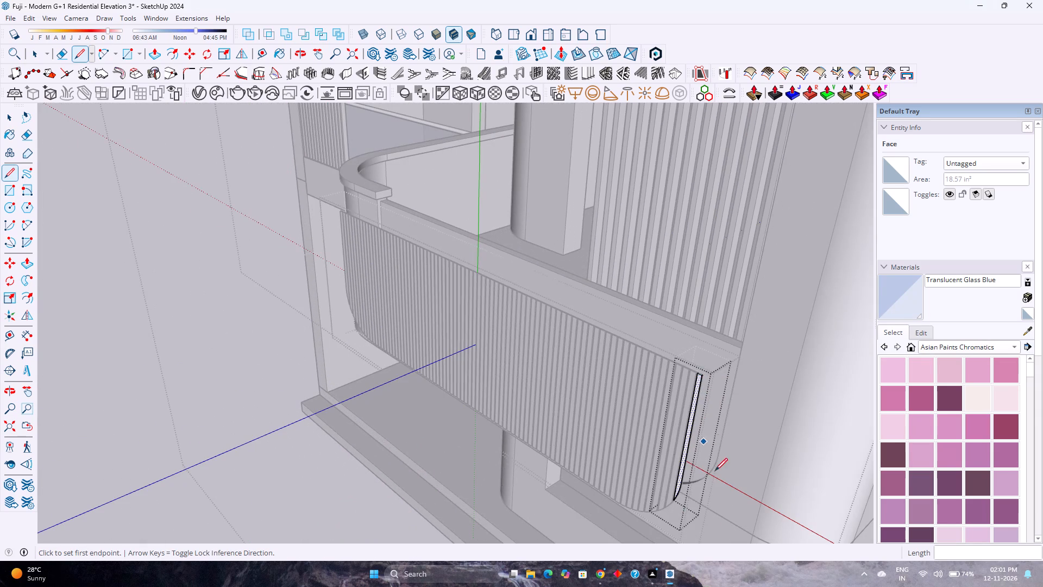
# Draw a 1/4" edge across the end louvre's open side where the rounded lower corner begins, closing its straight side face.
pyautogui.scroll(14, 676, 495)
pyautogui.moveTo(683, 486); pyautogui.dragTo(625, 484, button='middle')
pyautogui.scroll(3, 596, 476)
pyautogui.moveTo(576, 476); pyautogui.dragTo(633, 460, button='middle')
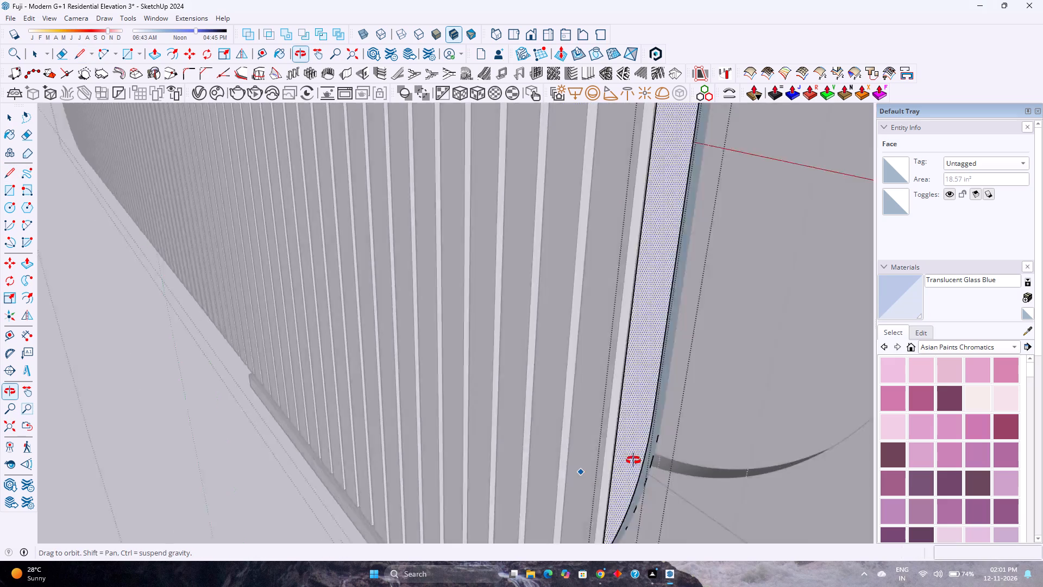
pyautogui.moveTo(633, 460); pyautogui.dragTo(680, 447, button='middle')
pyautogui.scroll(-7, 680, 447)
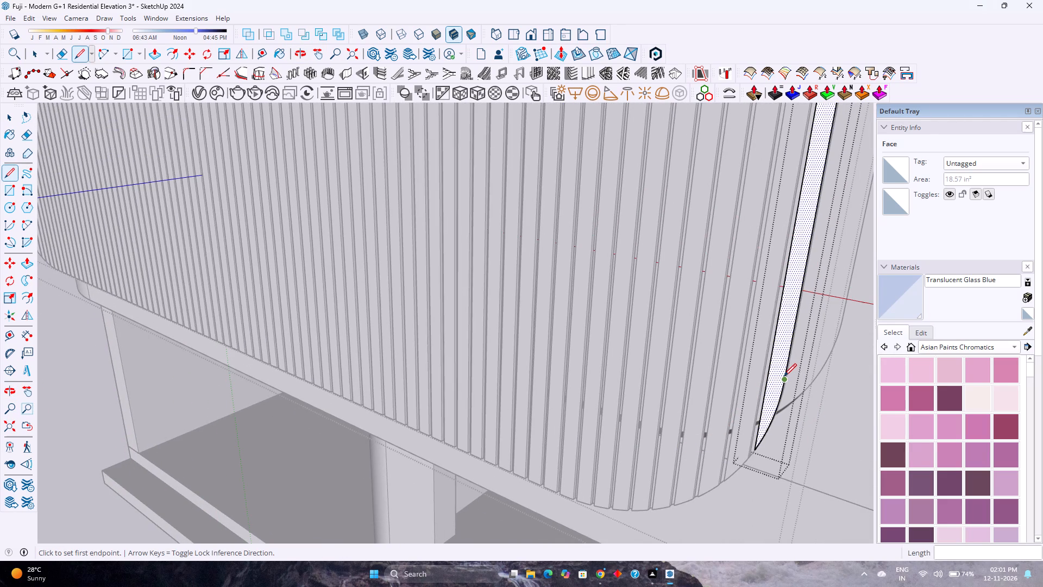
pyautogui.click(784, 376)
pyautogui.scroll(1, 786, 376)
pyautogui.moveTo(785, 376); pyautogui.dragTo(605, 384, button='middle')
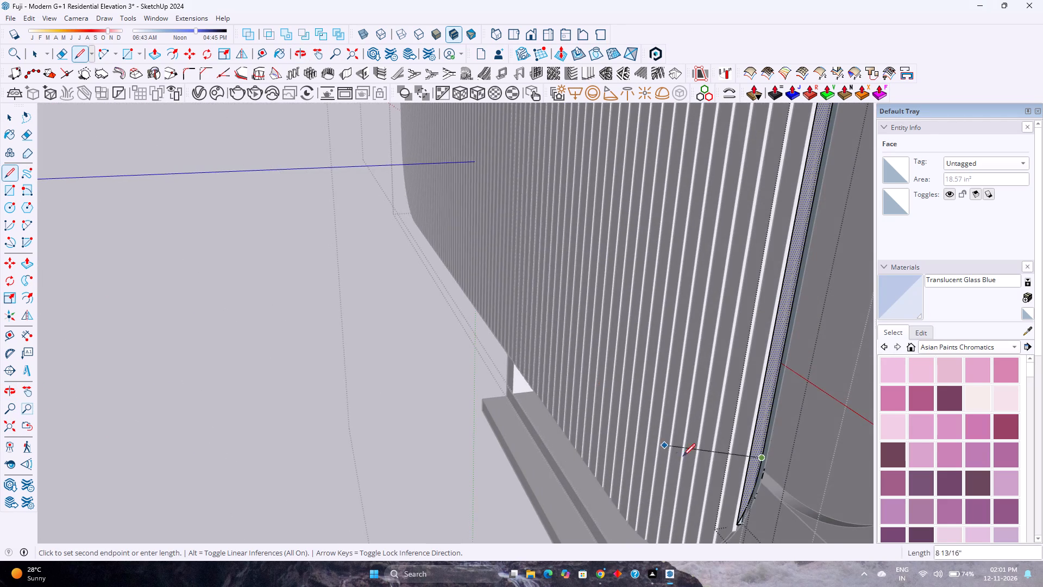
pyautogui.scroll(4, 715, 466)
pyautogui.scroll(4, 788, 459)
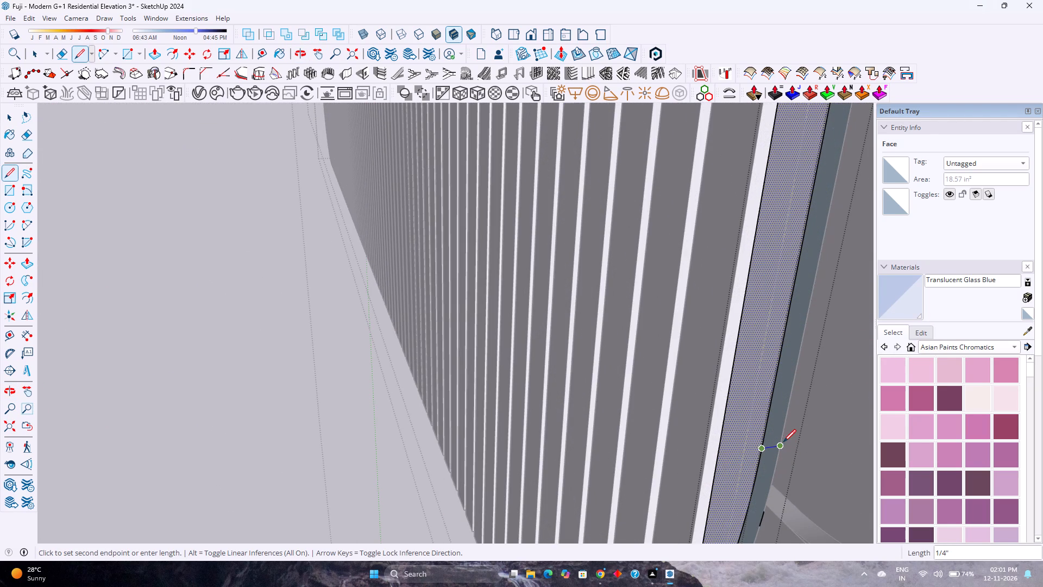
pyautogui.click(783, 442)
pyautogui.scroll(-9, 652, 432)
pyautogui.press('space')
pyautogui.scroll(-4, 659, 429)
pyautogui.press('Escape')
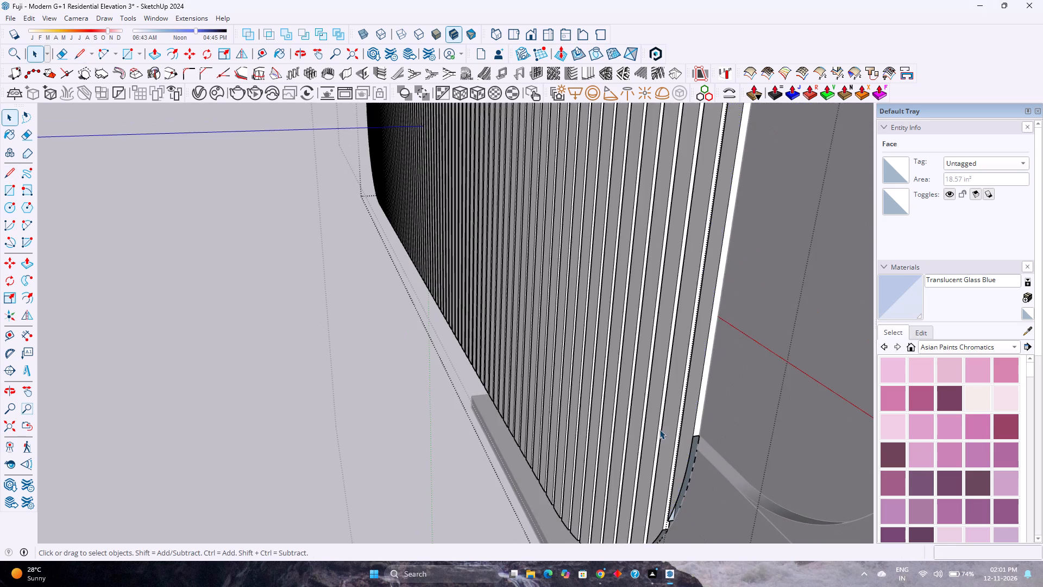
pyautogui.scroll(-13, 648, 424)
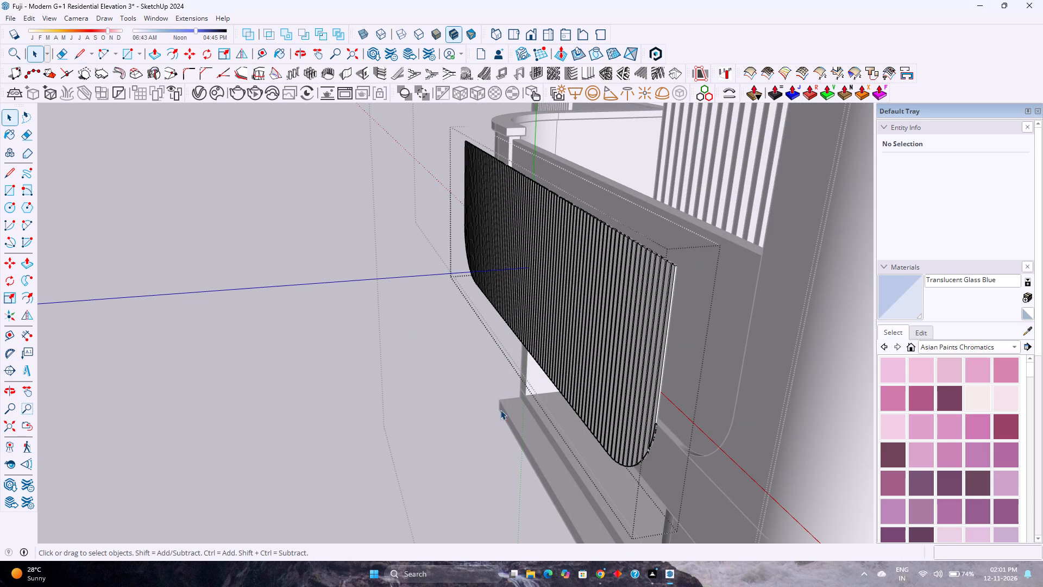
pyautogui.press('Escape')
# Delete the leftover base outline edges running behind the louvres inside the balcony panel group.
pyautogui.scroll(3, 600, 299)
pyautogui.scroll(5, 674, 240)
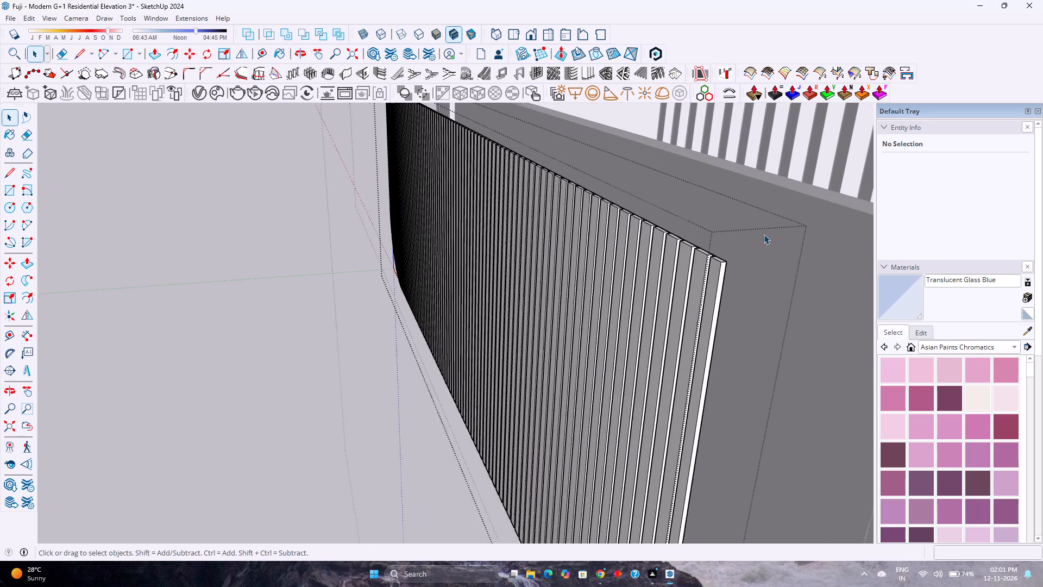
pyautogui.scroll(3, 764, 234)
pyautogui.scroll(4, 708, 263)
pyautogui.moveTo(700, 267); pyautogui.dragTo(710, 315, button='middle')
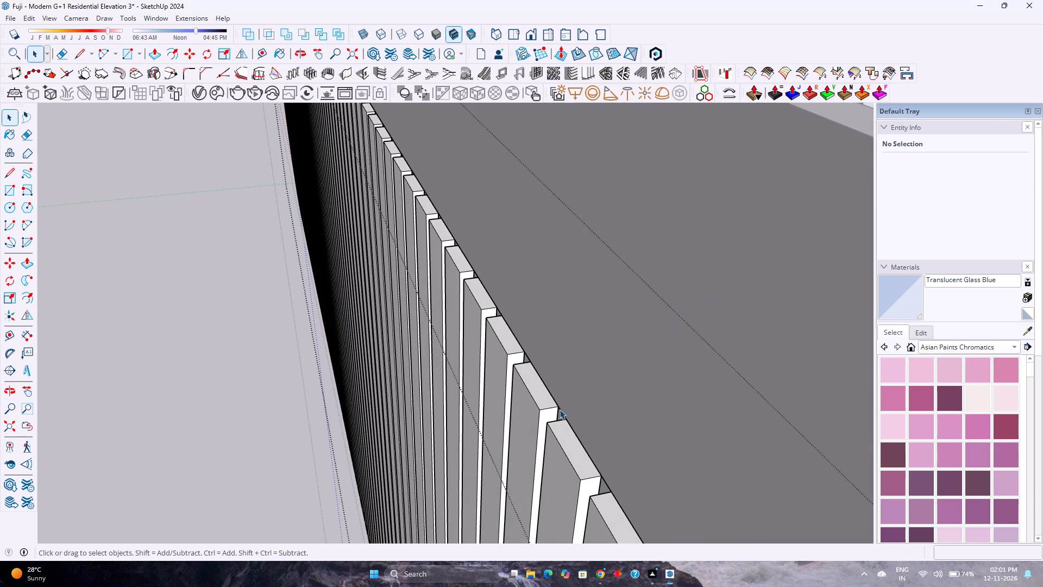
pyautogui.click(562, 409)
pyautogui.tripleClick(562, 410)
pyautogui.click(562, 410)
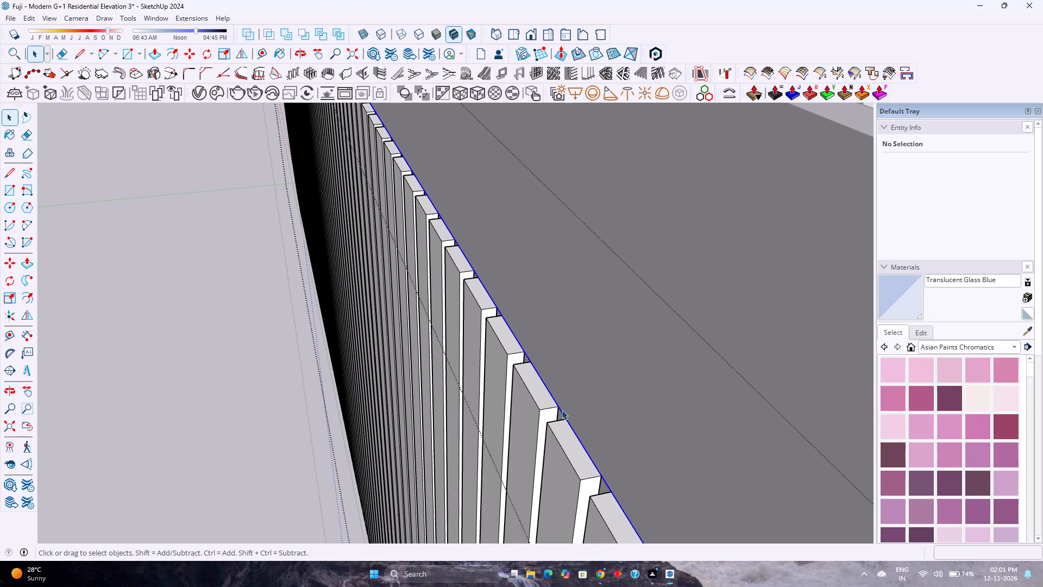
pyautogui.tripleClick(561, 410)
pyautogui.press('Delete')
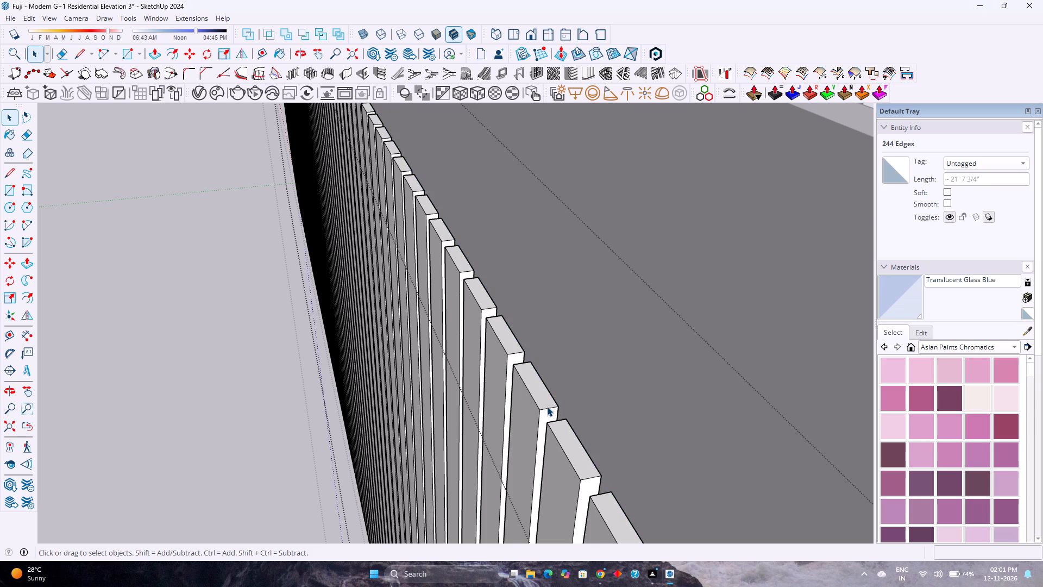
pyautogui.scroll(-14, 454, 363)
pyautogui.press('Escape')
# Move the louvre group 1' back along the green axis onto the front face of the first-floor balcony parapet.
pyautogui.click(454, 380)
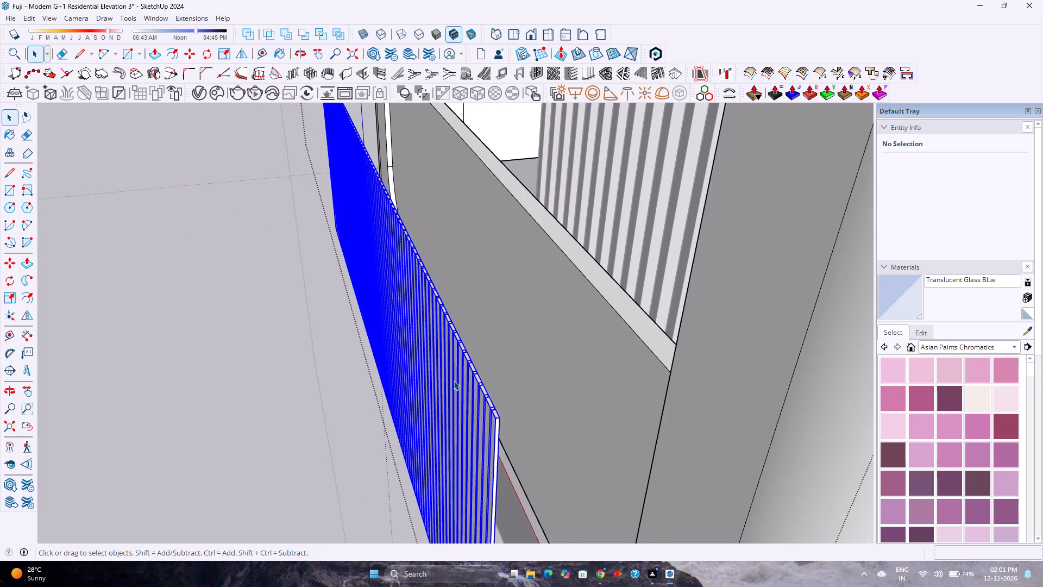
pyautogui.scroll(4, 454, 380)
pyautogui.keyDown('shift'); pyautogui.scroll(1, 435, 392); pyautogui.keyUp('shift')
pyautogui.keyDown('shift'); pyautogui.moveTo(435, 392); pyautogui.dragTo(470, 385, button='middle'); pyautogui.keyUp('shift')
pyautogui.scroll(-5, 471, 384)
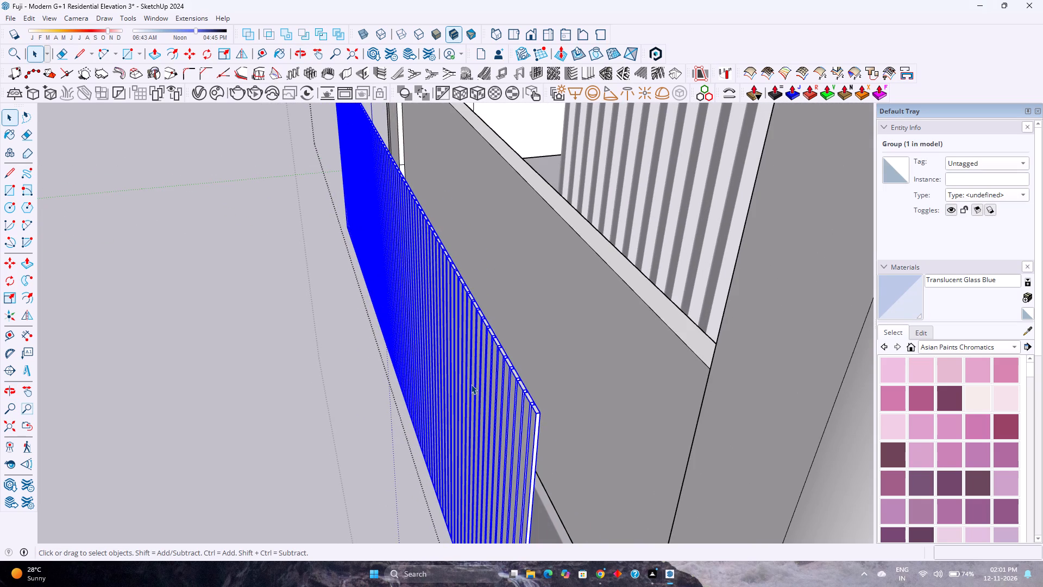
pyautogui.press('m')
pyautogui.scroll(4, 545, 419)
pyautogui.click(533, 402)
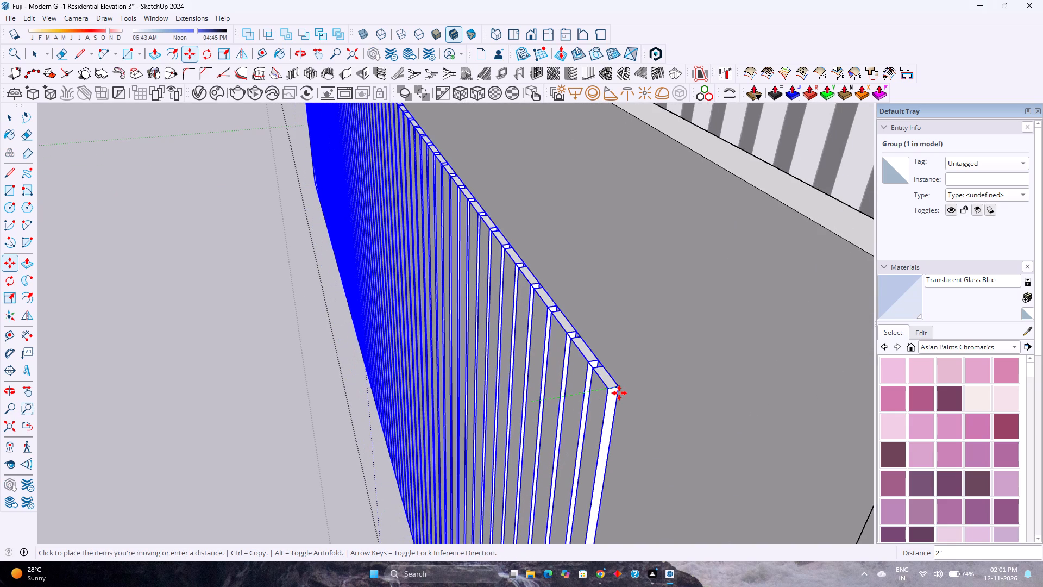
pyautogui.press('2')
pyautogui.press('BackSpace')
pyautogui.write("1'")
pyautogui.press('Return')
pyautogui.scroll(-8, 539, 388)
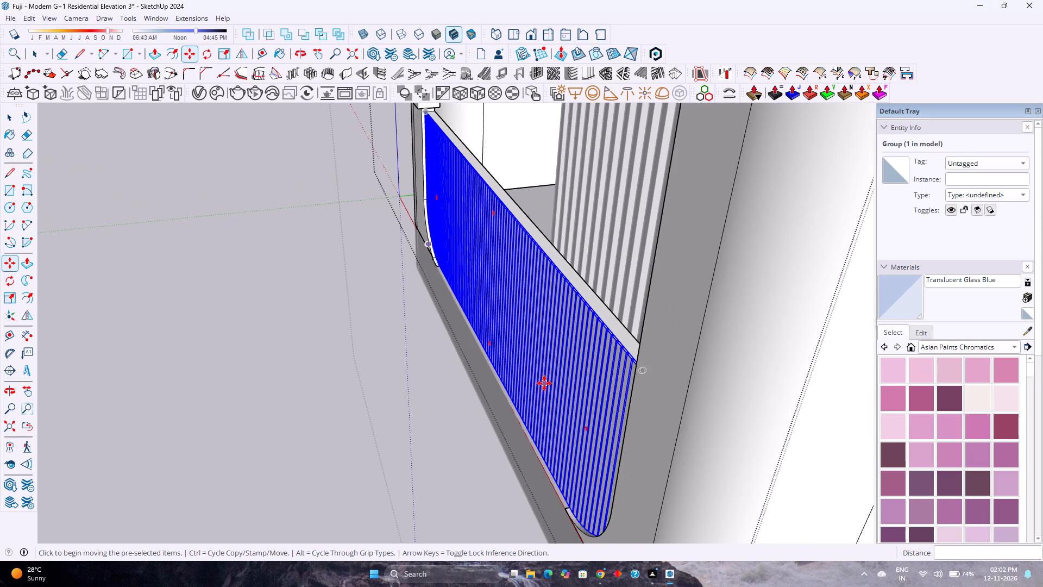
pyautogui.scroll(3, 550, 395)
pyautogui.press('space')
pyautogui.scroll(-4, 524, 392)
pyautogui.click(395, 406)
# Save the model.
pyautogui.moveTo(398, 408); pyautogui.dragTo(415, 412, button='middle')
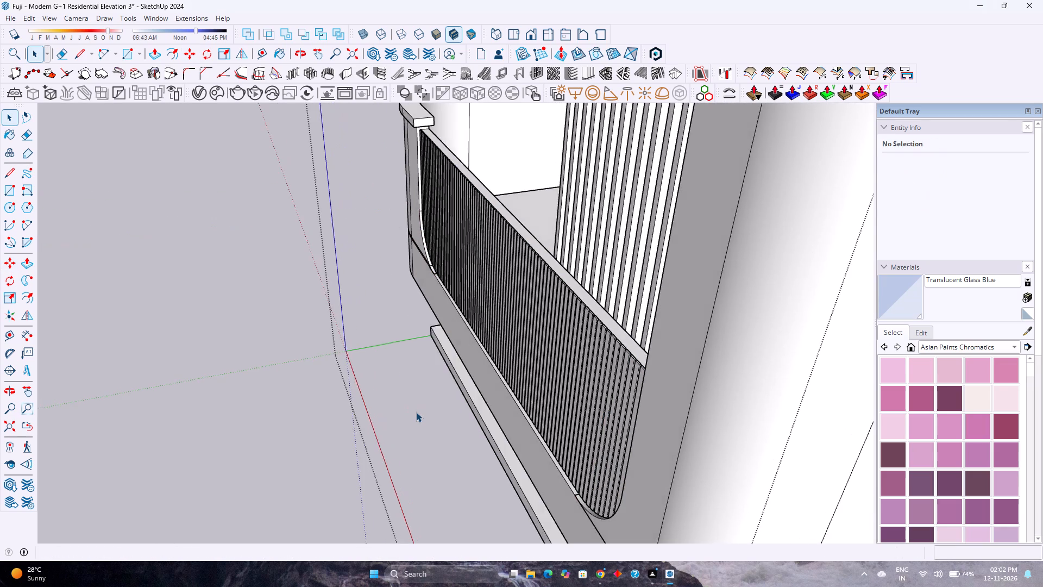
pyautogui.scroll(-8, 414, 407)
pyautogui.moveTo(414, 407); pyautogui.dragTo(501, 411, button='middle')
pyautogui.scroll(-3, 495, 407)
pyautogui.scroll(1, 495, 407)
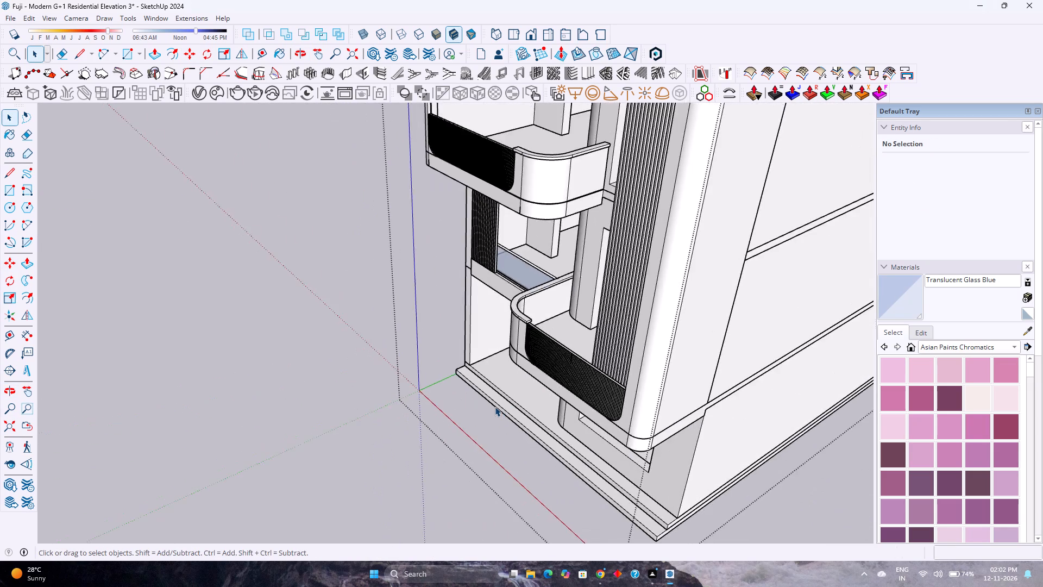
pyautogui.scroll(1, 495, 407)
pyautogui.scroll(-4, 495, 407)
pyautogui.hotkey('ctrl', 's')
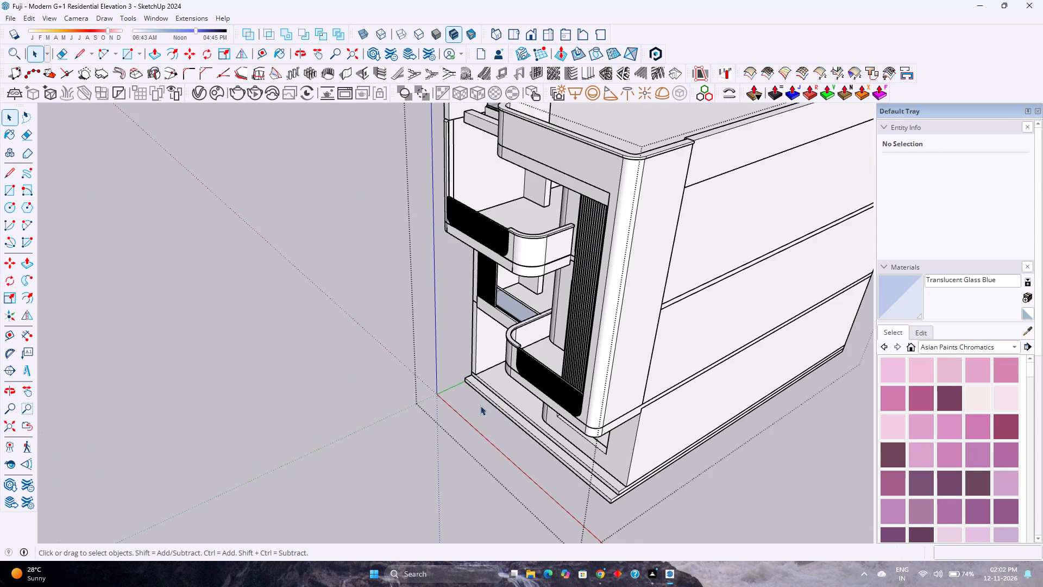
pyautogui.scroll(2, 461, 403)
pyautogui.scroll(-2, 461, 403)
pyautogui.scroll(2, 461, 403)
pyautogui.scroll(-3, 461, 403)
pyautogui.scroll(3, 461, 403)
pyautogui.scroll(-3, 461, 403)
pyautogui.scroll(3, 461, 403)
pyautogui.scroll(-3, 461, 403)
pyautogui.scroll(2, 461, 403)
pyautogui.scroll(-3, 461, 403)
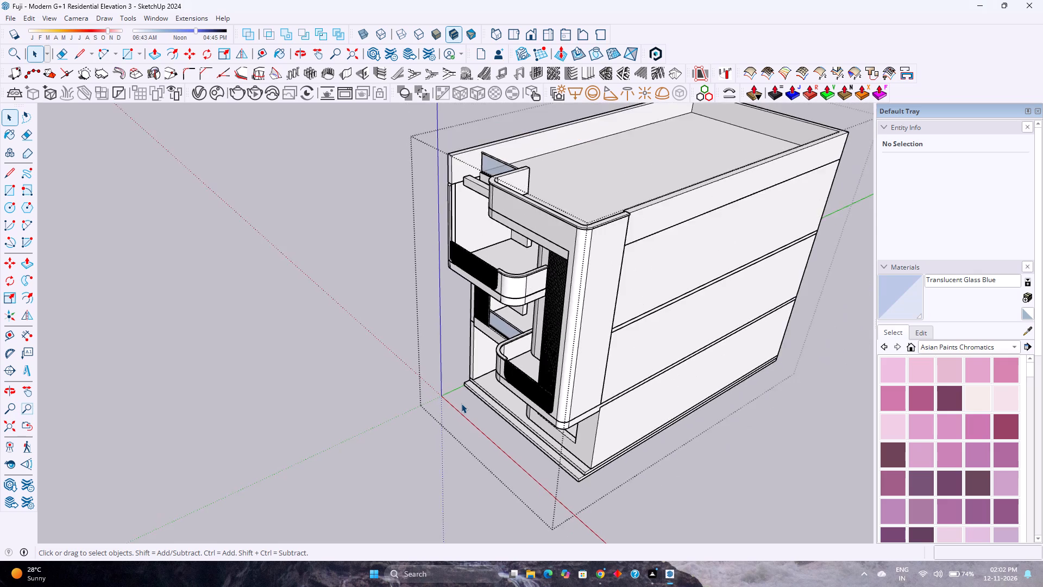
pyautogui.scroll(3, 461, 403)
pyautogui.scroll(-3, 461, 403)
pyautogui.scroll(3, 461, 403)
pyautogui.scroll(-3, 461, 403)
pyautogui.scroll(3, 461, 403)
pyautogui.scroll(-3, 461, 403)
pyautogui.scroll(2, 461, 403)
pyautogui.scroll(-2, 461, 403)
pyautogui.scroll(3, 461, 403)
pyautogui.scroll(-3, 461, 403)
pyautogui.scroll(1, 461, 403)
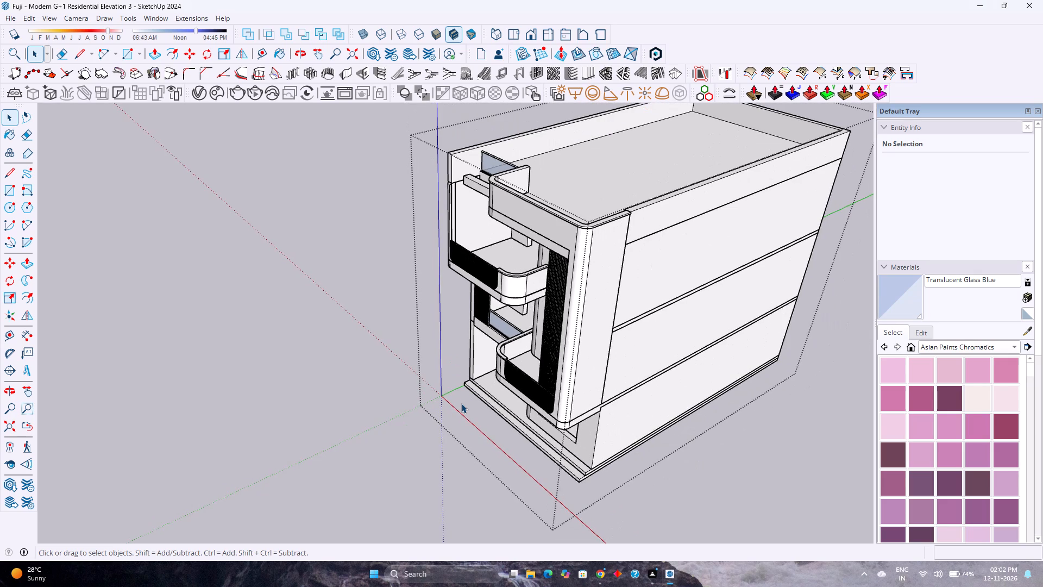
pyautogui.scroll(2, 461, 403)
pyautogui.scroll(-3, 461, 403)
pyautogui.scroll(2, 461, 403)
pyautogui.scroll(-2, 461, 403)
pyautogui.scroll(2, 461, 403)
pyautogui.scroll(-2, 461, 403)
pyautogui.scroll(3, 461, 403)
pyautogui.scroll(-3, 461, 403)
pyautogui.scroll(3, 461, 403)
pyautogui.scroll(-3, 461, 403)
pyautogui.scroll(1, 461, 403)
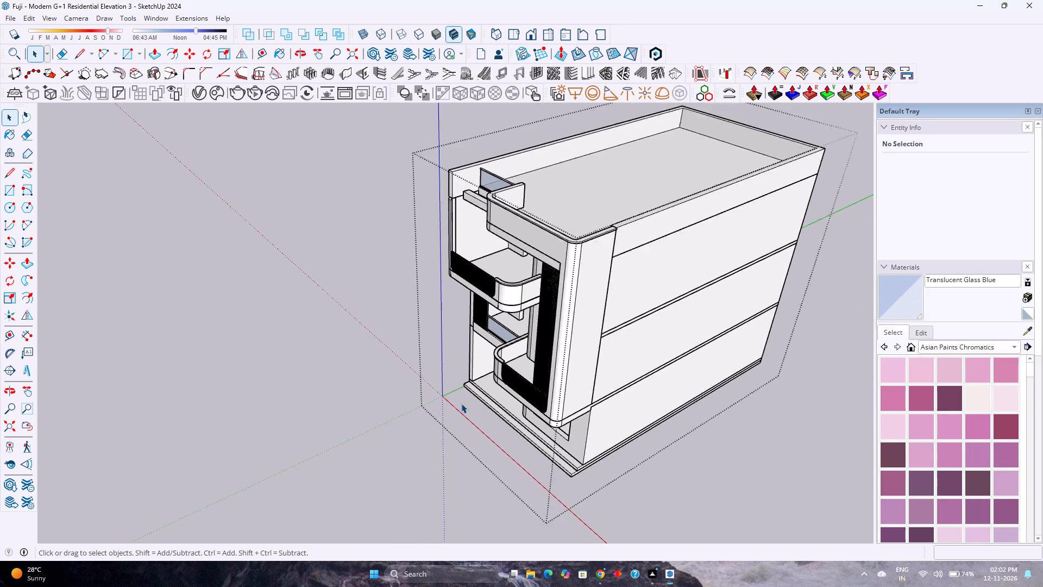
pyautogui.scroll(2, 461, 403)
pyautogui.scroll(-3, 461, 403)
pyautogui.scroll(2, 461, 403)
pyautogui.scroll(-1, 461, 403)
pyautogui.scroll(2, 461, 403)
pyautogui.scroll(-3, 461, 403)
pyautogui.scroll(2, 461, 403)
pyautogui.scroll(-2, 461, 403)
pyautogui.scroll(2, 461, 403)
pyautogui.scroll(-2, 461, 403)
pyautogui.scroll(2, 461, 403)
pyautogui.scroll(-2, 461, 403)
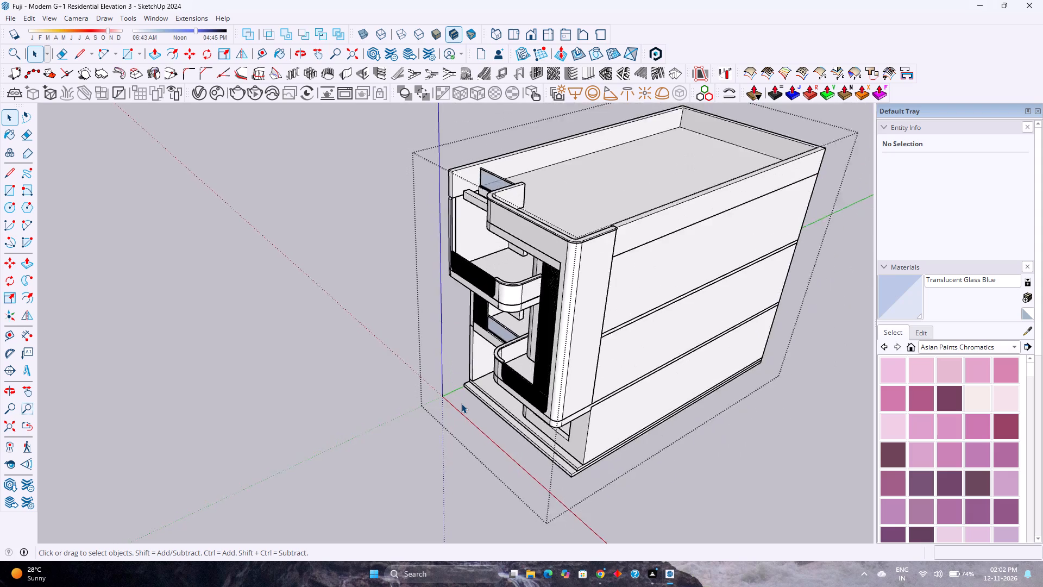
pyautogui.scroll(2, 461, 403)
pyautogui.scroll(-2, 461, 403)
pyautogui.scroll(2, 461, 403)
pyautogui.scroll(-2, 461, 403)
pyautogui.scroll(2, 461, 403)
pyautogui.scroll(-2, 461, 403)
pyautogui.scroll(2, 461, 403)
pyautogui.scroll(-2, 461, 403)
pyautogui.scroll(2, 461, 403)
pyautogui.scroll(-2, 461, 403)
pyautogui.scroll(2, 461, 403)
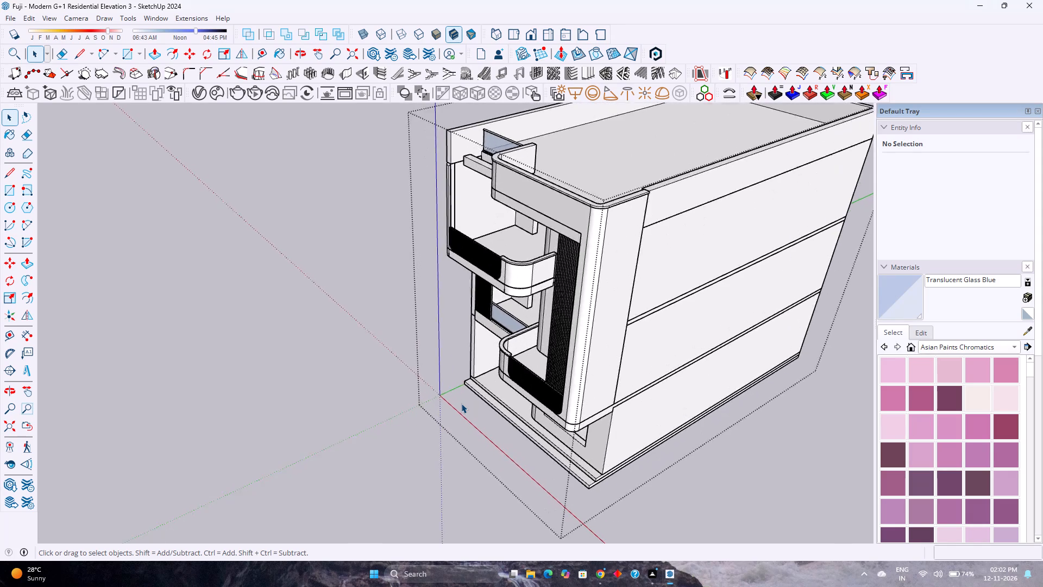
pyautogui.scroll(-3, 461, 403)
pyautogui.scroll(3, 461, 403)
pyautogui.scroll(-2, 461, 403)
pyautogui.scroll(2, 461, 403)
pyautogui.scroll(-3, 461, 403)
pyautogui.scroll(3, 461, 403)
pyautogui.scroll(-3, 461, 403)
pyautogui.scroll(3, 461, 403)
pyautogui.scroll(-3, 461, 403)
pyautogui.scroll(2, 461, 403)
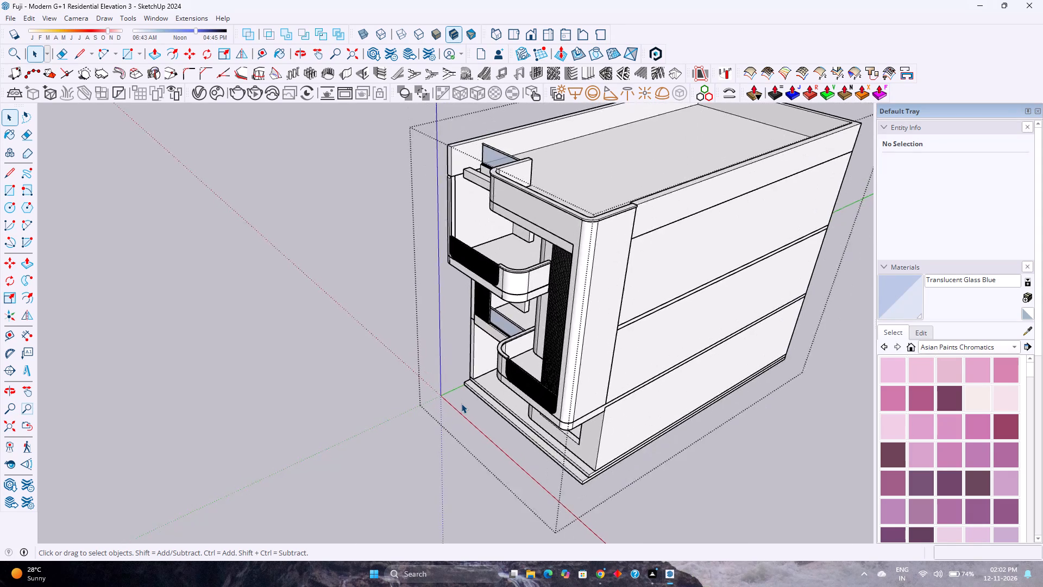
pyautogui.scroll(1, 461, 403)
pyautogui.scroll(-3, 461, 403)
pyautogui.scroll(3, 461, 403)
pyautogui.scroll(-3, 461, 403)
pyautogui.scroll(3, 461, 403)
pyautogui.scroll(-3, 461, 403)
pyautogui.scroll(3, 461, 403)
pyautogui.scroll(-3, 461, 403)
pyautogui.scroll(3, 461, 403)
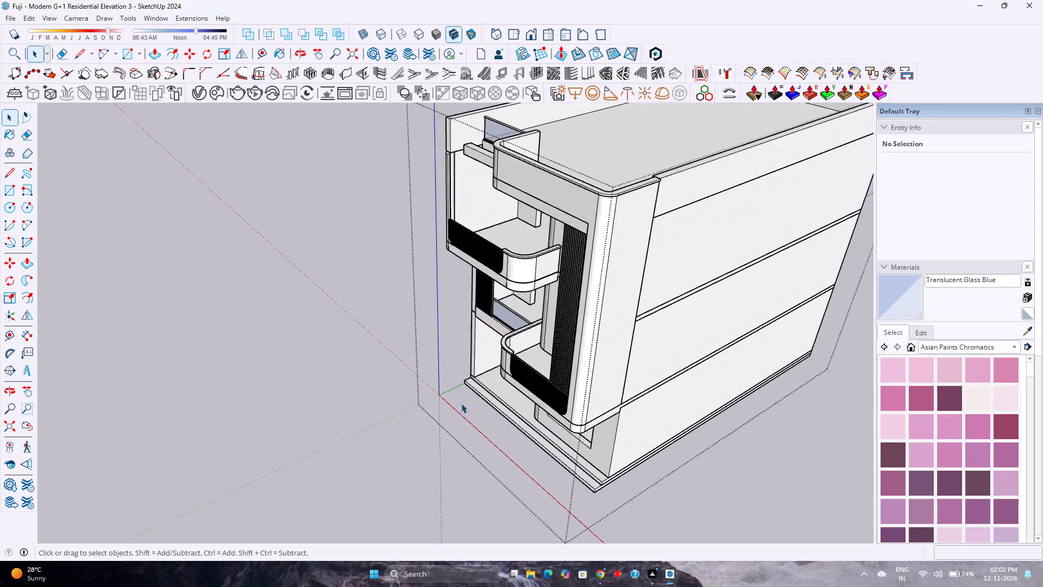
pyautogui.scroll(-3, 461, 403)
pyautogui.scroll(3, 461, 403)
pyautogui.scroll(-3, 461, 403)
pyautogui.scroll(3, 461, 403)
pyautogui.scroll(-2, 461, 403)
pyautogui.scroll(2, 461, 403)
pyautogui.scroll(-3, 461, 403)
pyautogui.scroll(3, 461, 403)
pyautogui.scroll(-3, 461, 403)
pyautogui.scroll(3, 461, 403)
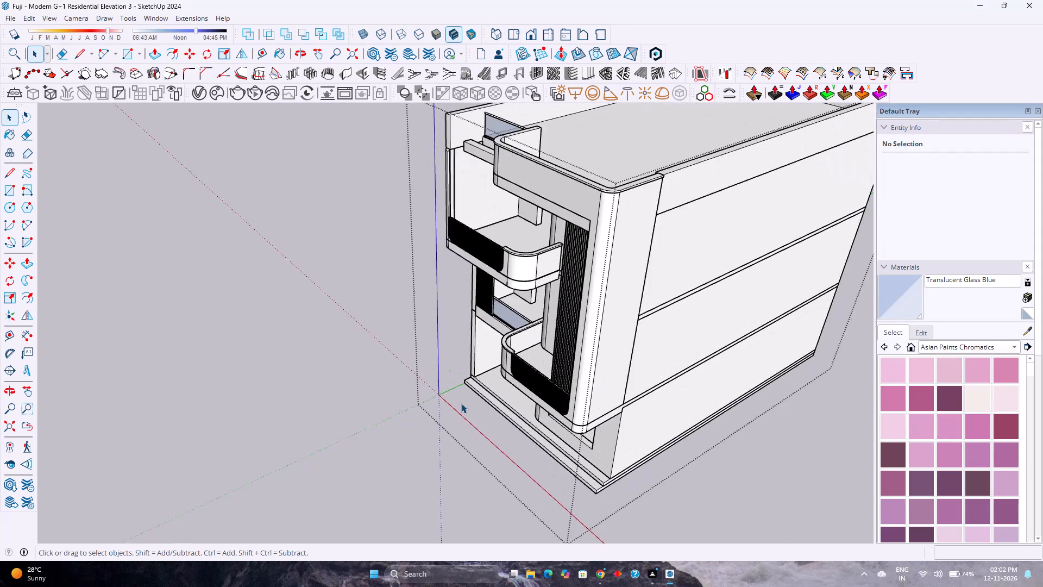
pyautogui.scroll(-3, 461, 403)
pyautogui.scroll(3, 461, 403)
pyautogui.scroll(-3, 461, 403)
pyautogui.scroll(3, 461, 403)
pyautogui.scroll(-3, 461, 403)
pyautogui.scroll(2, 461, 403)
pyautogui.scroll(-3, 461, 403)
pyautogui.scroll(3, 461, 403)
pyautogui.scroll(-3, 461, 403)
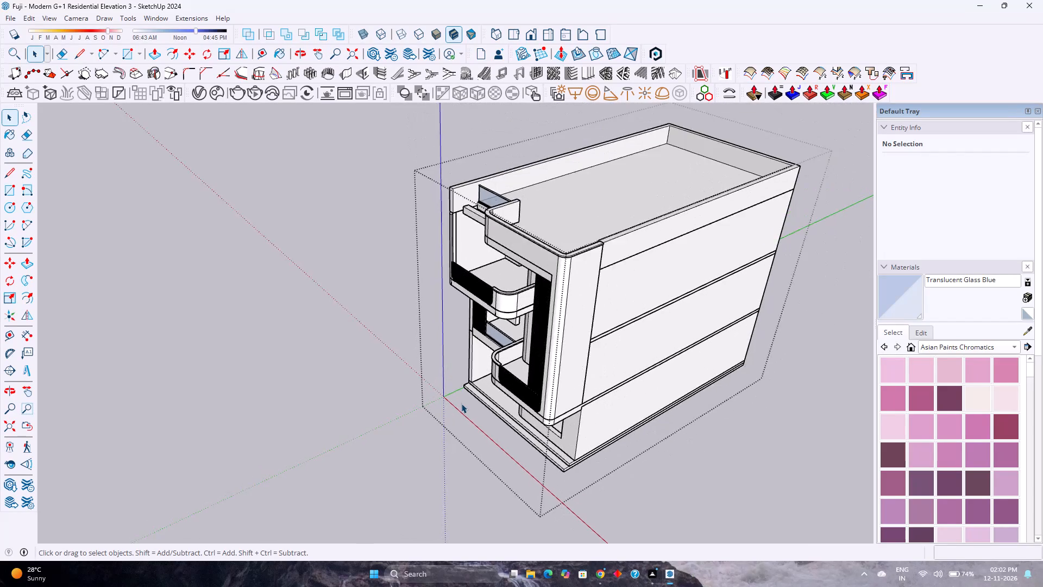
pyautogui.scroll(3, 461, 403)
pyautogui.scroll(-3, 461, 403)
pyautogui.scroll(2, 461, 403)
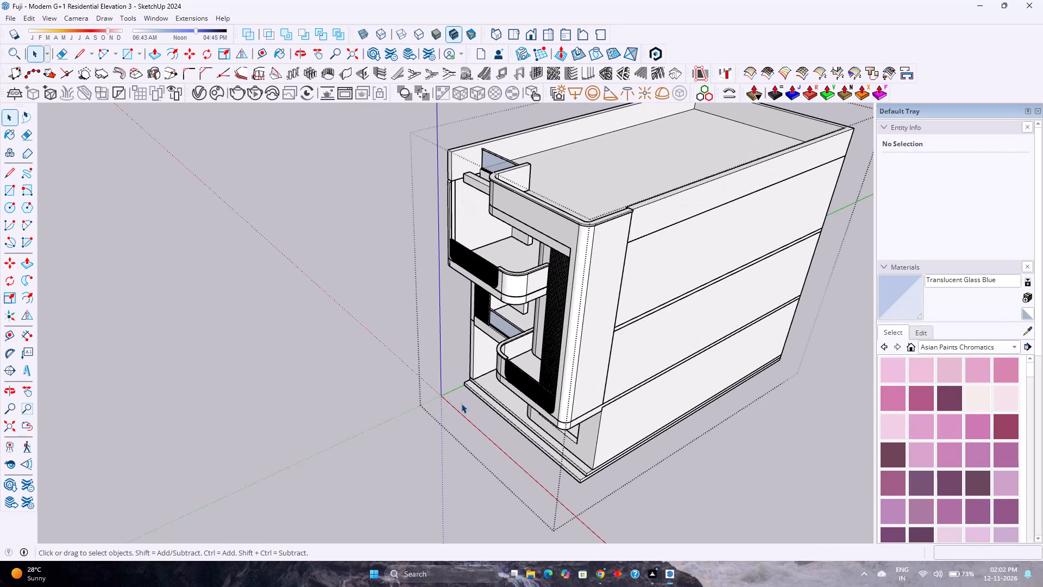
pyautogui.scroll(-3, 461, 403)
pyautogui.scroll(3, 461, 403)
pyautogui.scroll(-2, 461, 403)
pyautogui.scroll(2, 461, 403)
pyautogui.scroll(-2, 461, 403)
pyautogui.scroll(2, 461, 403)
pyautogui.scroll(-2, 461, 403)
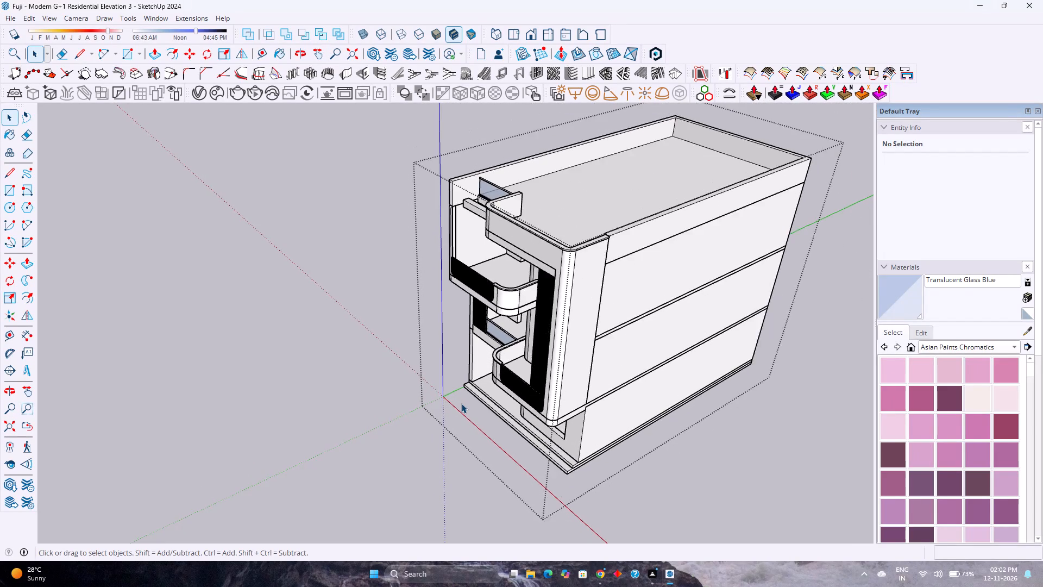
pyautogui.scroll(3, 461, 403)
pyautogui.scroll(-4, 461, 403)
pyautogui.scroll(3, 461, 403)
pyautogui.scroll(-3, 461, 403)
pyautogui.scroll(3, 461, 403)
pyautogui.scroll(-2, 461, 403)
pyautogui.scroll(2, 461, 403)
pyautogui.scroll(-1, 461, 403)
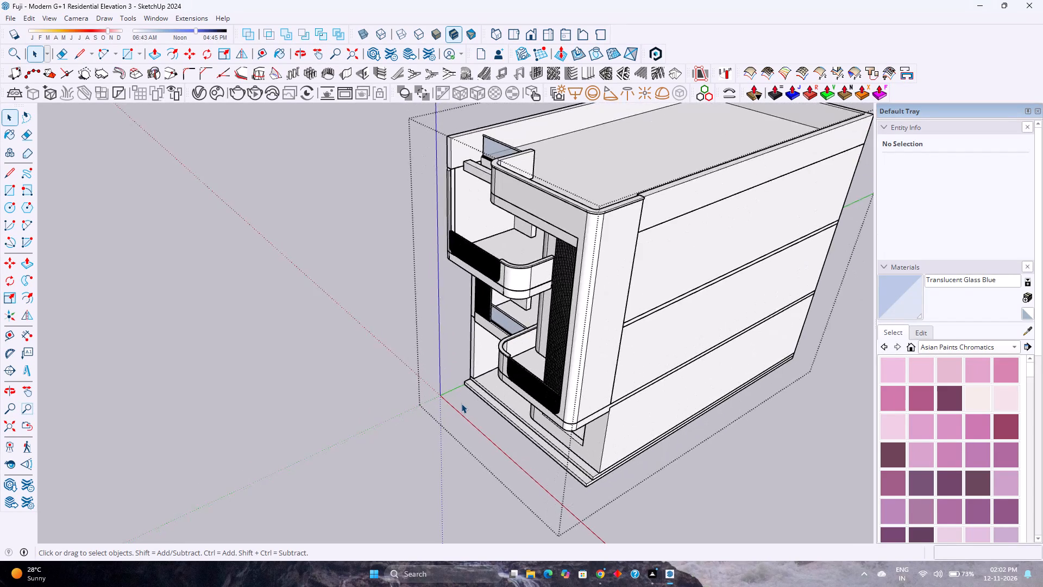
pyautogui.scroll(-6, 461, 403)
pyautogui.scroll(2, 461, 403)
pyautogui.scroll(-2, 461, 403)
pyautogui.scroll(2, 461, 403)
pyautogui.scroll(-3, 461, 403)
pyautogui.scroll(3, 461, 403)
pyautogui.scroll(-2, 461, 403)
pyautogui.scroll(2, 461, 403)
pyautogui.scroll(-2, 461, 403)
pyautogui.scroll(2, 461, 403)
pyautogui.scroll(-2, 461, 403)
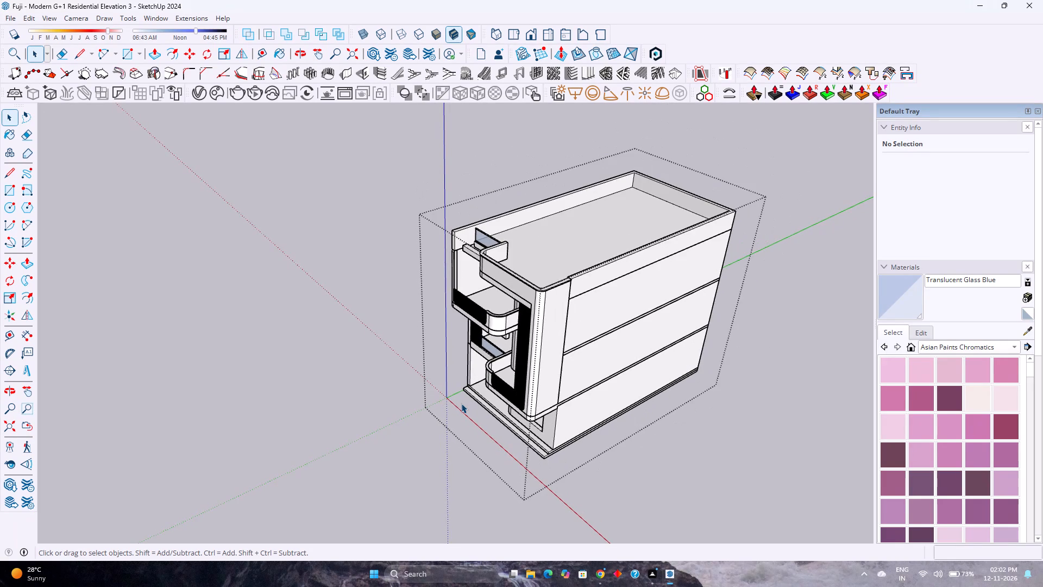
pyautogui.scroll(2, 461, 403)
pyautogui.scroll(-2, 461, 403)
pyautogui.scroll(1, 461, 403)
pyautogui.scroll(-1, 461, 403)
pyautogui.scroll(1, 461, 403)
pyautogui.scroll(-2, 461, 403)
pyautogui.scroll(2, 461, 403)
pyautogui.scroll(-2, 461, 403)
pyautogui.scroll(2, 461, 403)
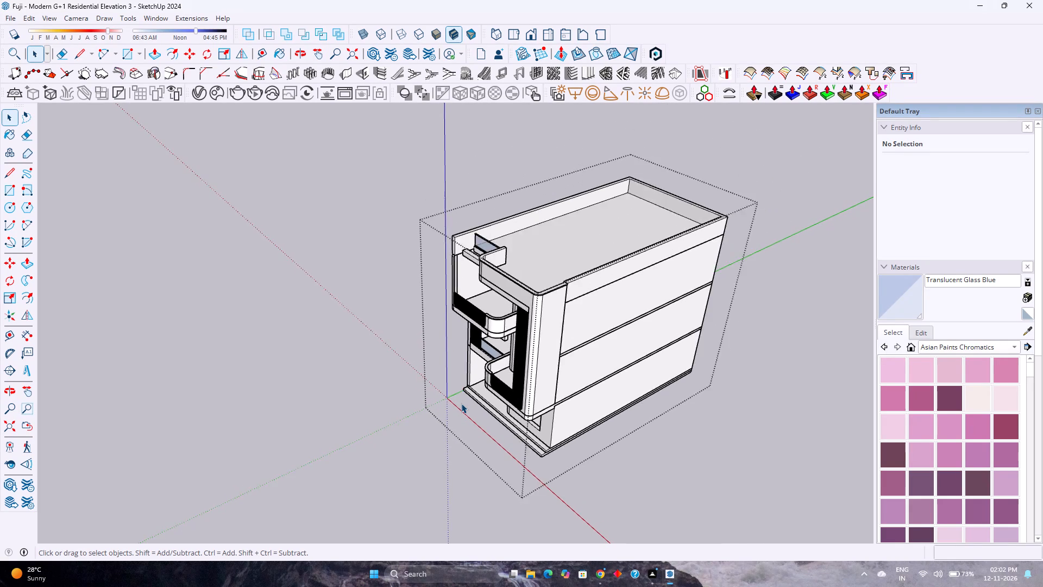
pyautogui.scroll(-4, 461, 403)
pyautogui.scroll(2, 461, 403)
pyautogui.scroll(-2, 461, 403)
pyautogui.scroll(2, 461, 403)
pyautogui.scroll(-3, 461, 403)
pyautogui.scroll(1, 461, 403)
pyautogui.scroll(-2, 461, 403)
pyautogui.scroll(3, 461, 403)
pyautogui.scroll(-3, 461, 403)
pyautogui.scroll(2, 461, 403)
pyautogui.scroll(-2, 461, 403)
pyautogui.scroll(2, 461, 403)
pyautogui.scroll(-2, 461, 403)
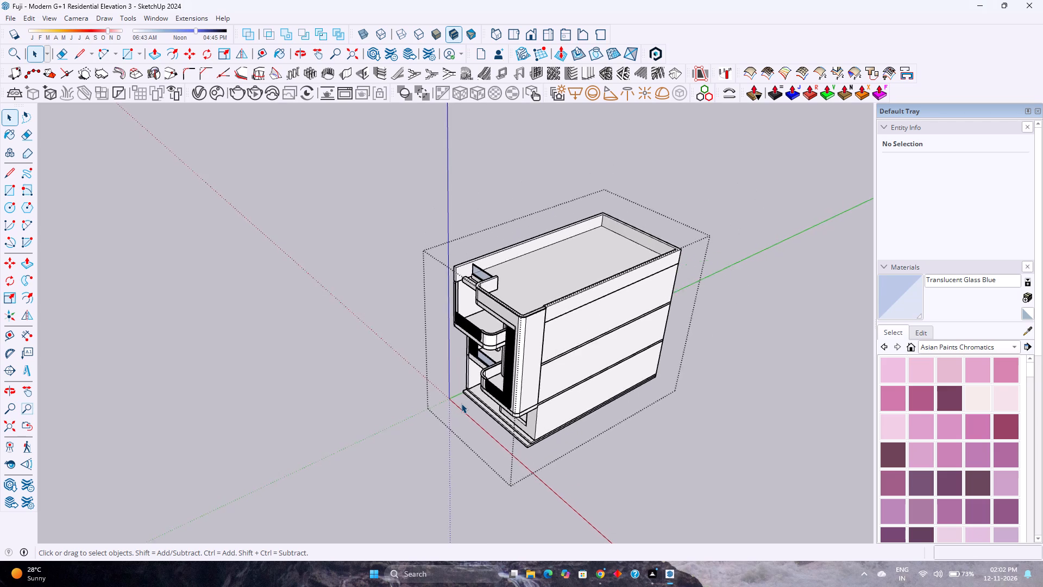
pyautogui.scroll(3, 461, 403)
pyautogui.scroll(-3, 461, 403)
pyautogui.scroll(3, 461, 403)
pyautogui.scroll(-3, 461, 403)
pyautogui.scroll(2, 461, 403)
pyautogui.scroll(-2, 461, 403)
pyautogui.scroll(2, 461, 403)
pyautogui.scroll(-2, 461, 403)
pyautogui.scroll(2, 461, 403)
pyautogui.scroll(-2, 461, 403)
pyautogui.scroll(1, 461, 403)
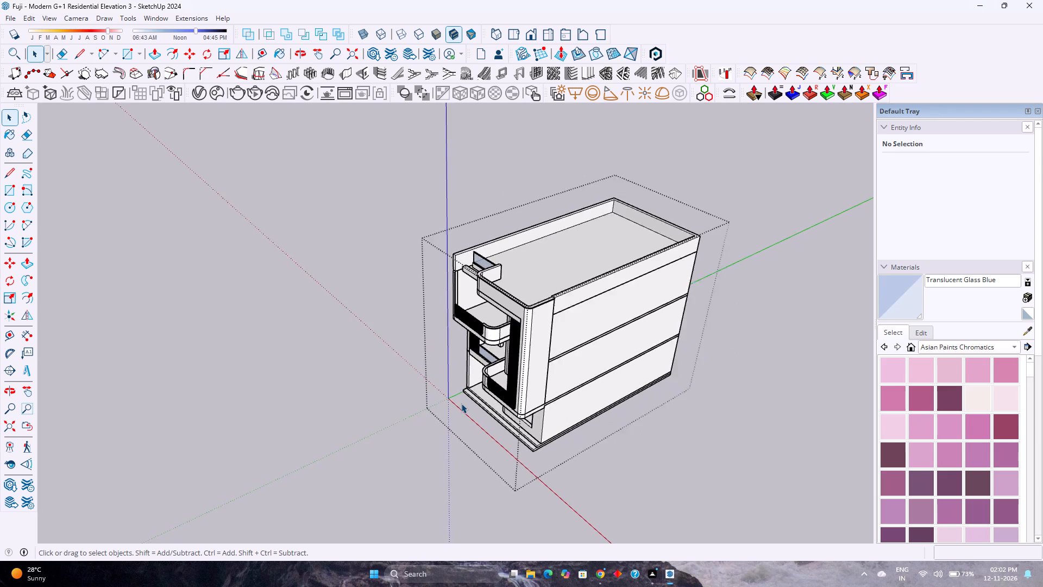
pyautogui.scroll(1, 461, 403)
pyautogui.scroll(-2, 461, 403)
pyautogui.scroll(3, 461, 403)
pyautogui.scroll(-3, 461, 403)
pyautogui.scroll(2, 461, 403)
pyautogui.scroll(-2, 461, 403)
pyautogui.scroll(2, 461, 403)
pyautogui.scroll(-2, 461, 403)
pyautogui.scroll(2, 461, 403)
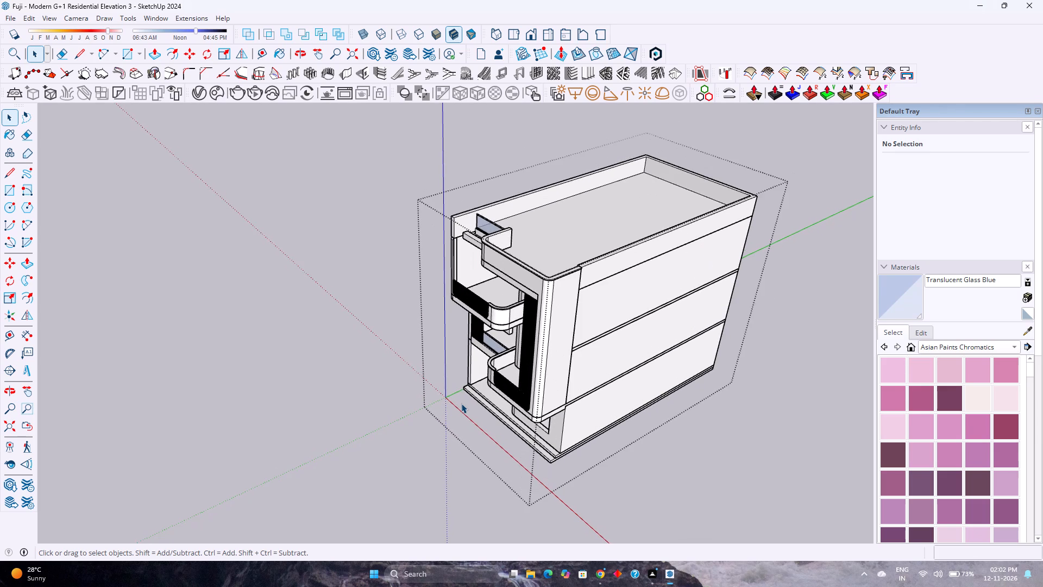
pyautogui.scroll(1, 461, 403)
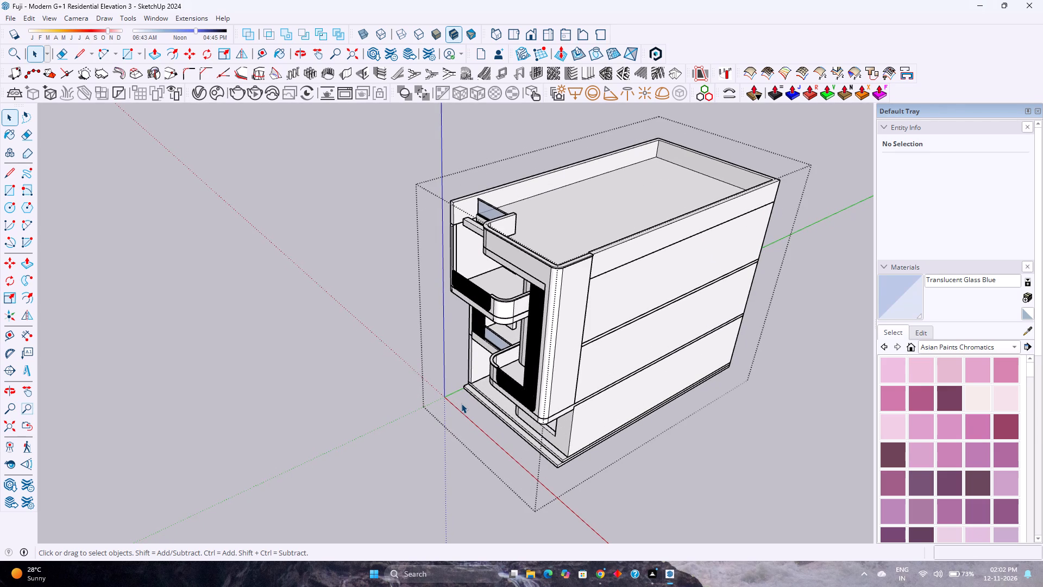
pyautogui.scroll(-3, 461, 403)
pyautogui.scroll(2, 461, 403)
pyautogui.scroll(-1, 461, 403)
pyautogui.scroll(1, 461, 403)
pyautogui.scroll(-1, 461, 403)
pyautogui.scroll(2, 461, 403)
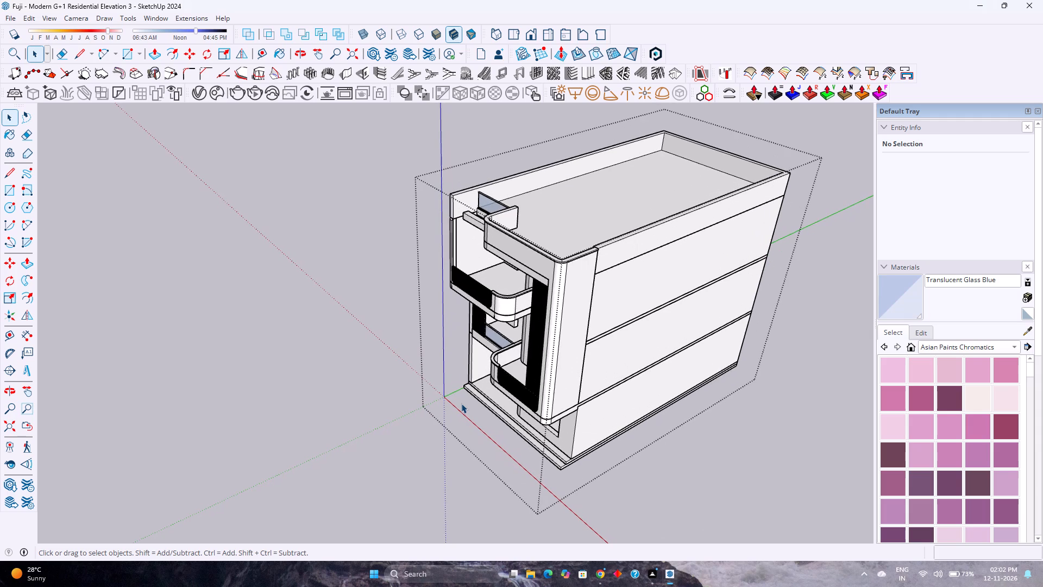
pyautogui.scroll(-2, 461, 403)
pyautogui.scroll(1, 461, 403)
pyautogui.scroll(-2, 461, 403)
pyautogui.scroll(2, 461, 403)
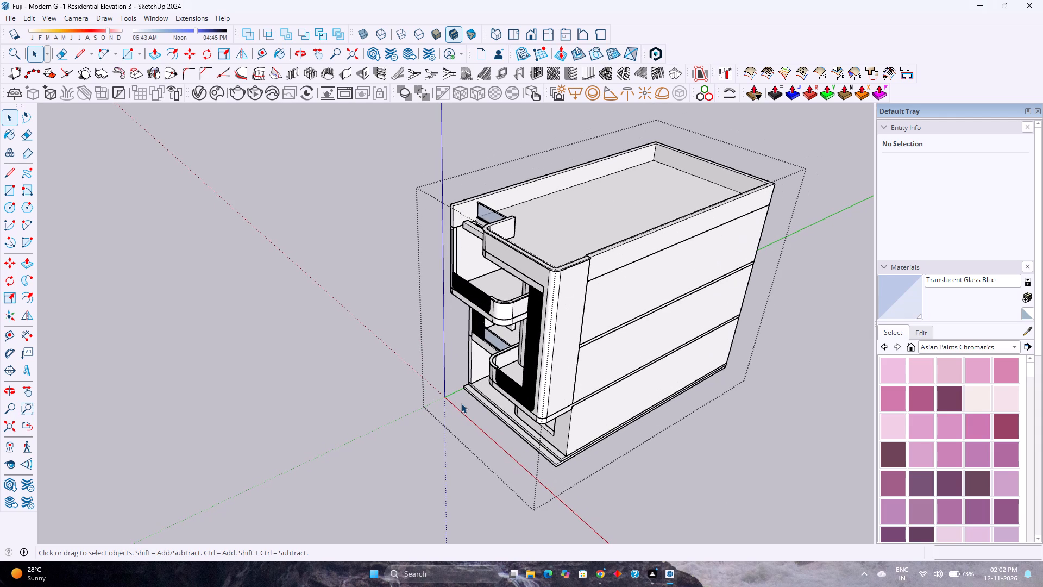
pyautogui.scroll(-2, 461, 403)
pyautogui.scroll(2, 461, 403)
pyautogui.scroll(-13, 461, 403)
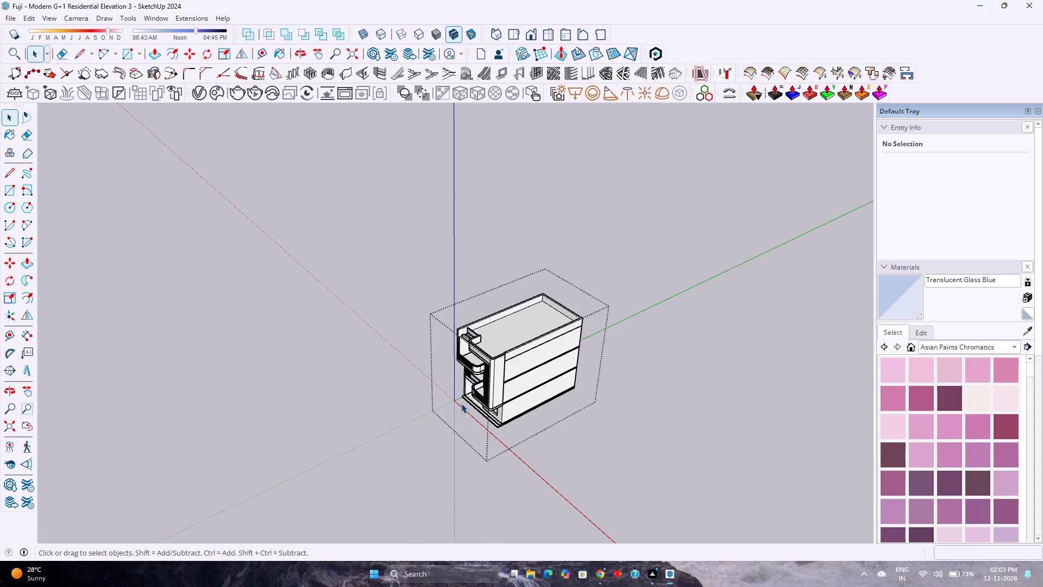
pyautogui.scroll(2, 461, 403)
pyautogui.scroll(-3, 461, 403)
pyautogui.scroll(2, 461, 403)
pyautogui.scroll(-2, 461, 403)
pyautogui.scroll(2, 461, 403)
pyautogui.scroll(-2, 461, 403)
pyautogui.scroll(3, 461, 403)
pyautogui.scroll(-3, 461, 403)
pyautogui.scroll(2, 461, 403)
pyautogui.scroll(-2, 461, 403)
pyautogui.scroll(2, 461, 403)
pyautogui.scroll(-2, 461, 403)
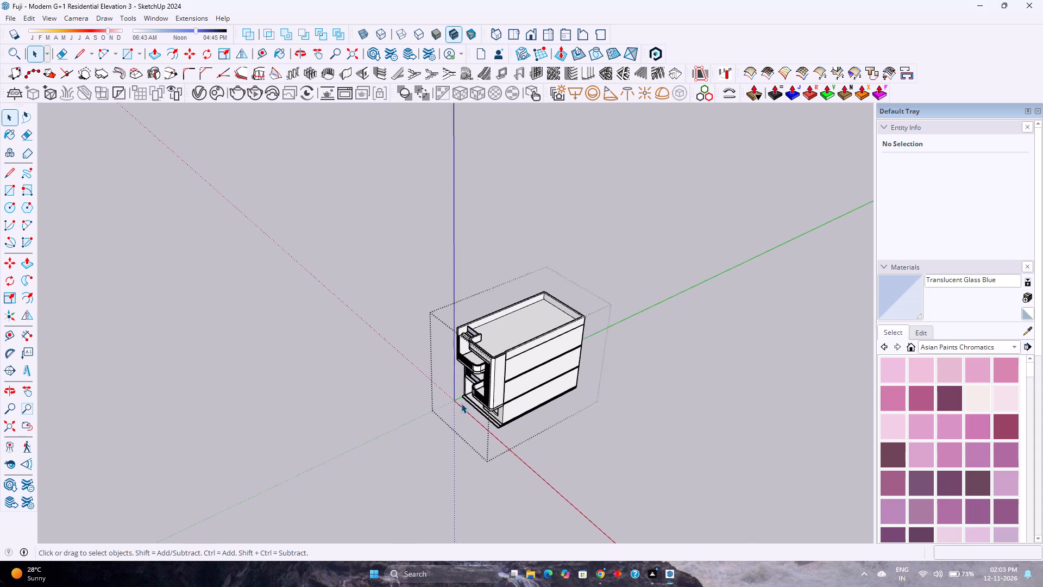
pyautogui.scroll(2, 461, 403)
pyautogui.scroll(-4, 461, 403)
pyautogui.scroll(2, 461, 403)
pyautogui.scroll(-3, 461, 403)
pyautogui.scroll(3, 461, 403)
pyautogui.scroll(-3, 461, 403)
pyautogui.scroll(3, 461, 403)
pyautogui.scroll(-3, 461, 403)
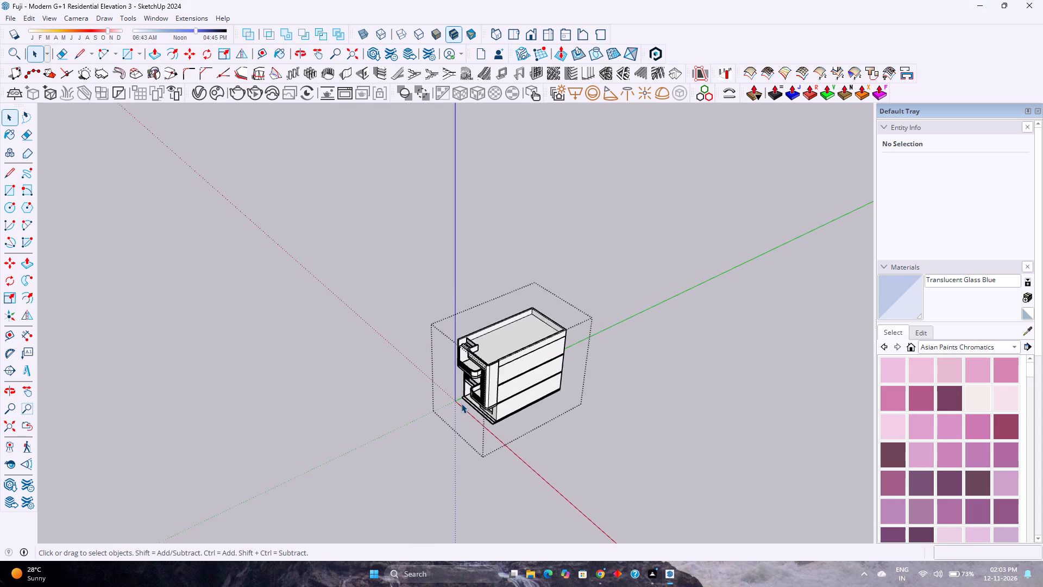
# Examine the residence's whole front elevation, including the balcony parapets and the louvre cladding, from a nearly frontal viewpoint.
pyautogui.scroll(11, 461, 403)
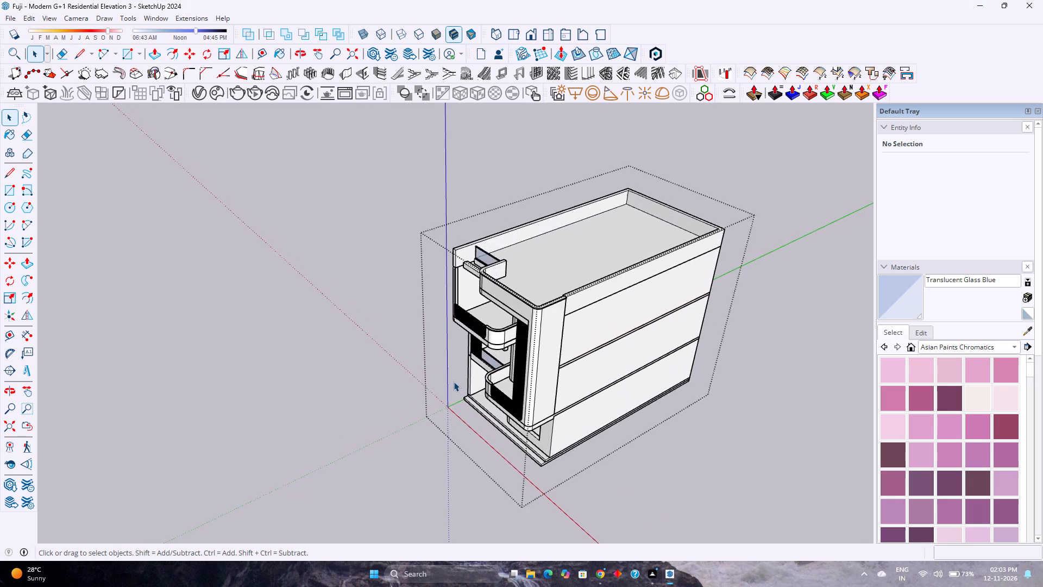
pyautogui.scroll(1, 454, 382)
pyautogui.moveTo(454, 382); pyautogui.dragTo(635, 296, button='middle')
pyautogui.scroll(2, 576, 321)
pyautogui.scroll(3, 523, 365)
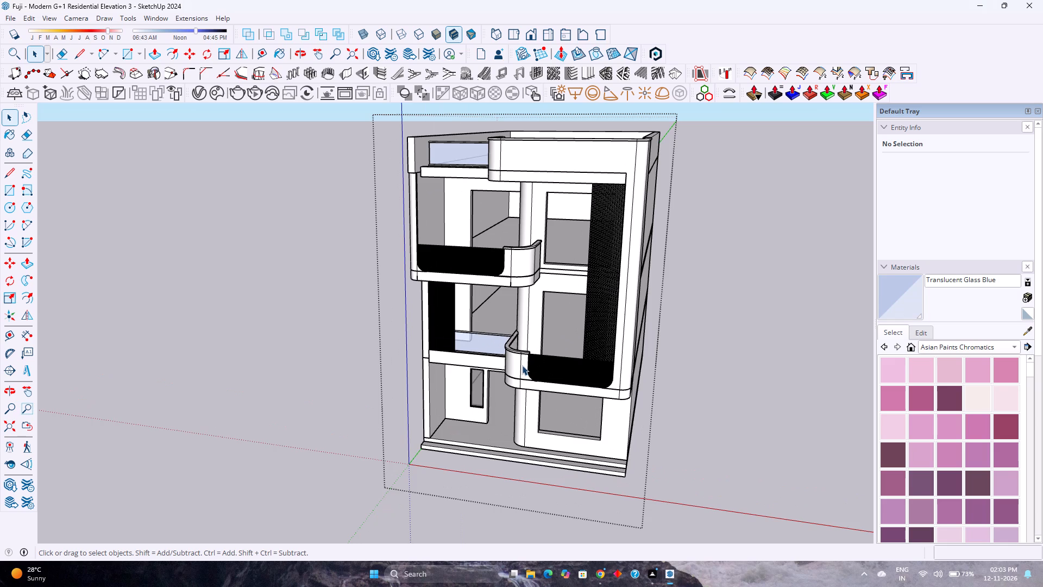
pyautogui.scroll(-2, 522, 365)
pyautogui.scroll(3, 522, 365)
pyautogui.scroll(-2, 521, 365)
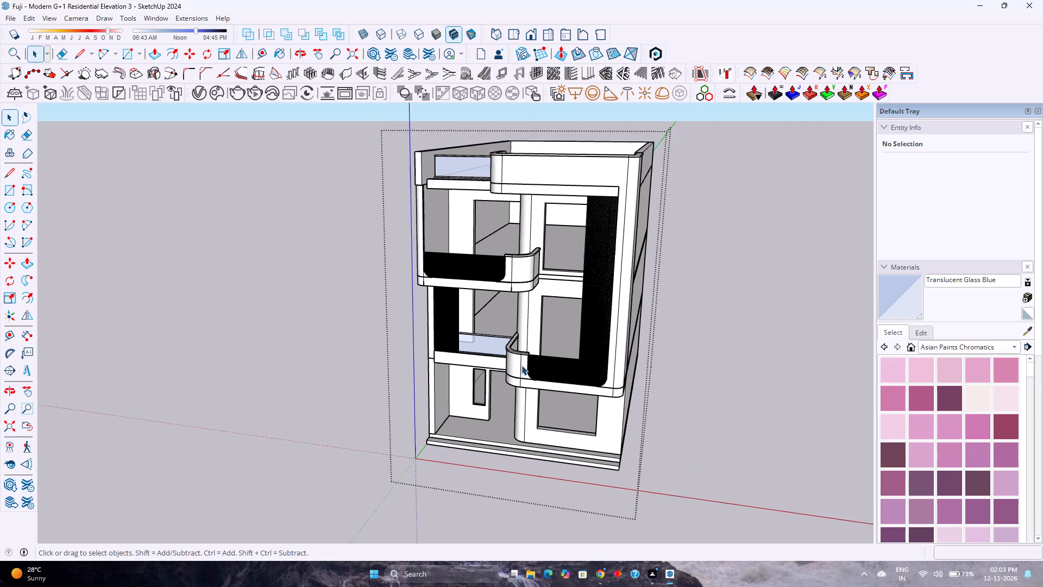
pyautogui.scroll(2, 521, 365)
pyautogui.scroll(-2, 521, 365)
pyautogui.scroll(3, 521, 365)
pyautogui.scroll(-6, 521, 365)
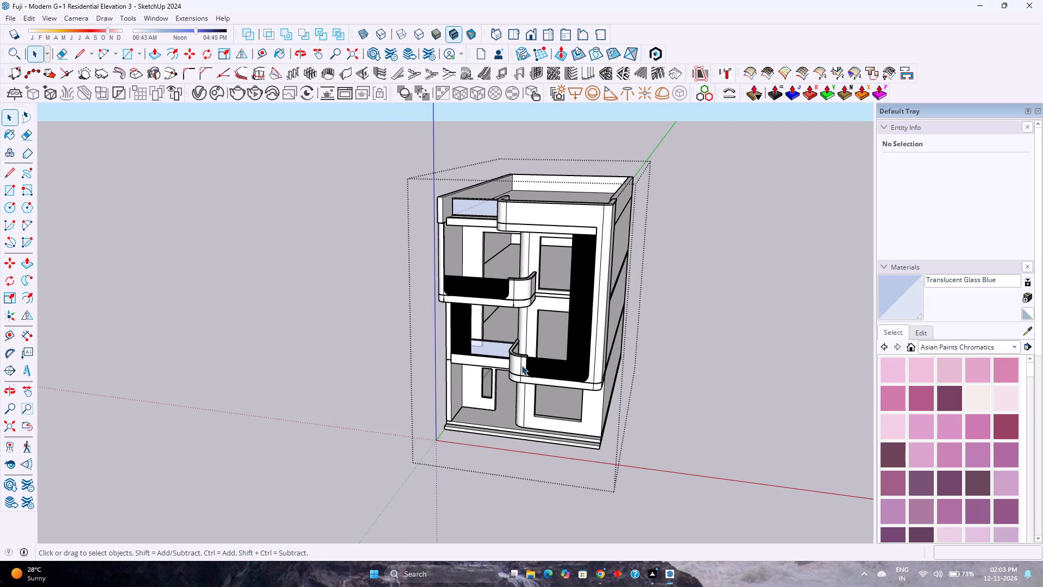
pyautogui.scroll(2, 521, 365)
pyautogui.scroll(-1, 521, 365)
pyautogui.scroll(2, 521, 365)
pyautogui.scroll(-3, 521, 365)
pyautogui.scroll(1, 521, 365)
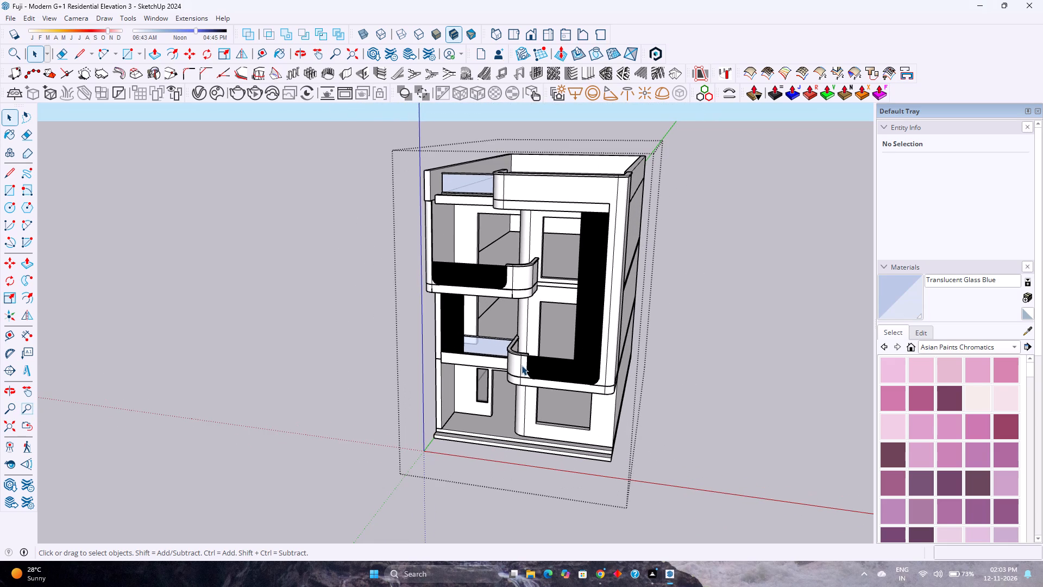
pyautogui.scroll(-1, 521, 365)
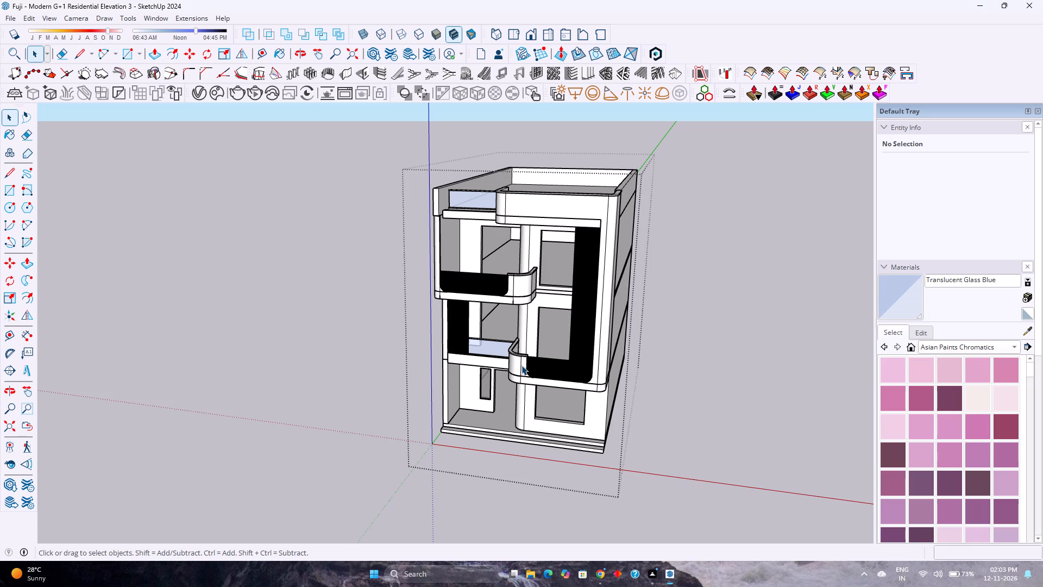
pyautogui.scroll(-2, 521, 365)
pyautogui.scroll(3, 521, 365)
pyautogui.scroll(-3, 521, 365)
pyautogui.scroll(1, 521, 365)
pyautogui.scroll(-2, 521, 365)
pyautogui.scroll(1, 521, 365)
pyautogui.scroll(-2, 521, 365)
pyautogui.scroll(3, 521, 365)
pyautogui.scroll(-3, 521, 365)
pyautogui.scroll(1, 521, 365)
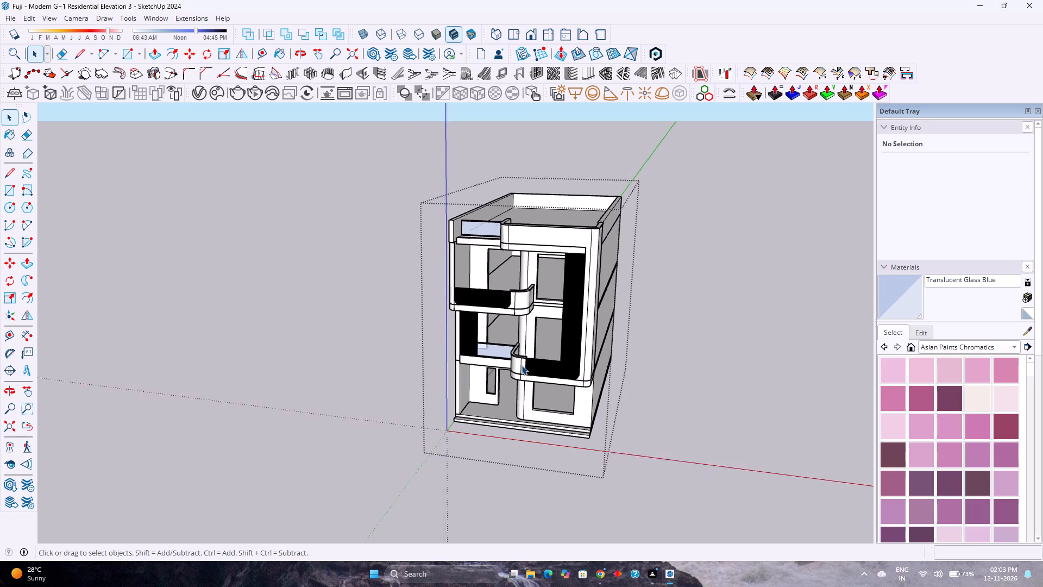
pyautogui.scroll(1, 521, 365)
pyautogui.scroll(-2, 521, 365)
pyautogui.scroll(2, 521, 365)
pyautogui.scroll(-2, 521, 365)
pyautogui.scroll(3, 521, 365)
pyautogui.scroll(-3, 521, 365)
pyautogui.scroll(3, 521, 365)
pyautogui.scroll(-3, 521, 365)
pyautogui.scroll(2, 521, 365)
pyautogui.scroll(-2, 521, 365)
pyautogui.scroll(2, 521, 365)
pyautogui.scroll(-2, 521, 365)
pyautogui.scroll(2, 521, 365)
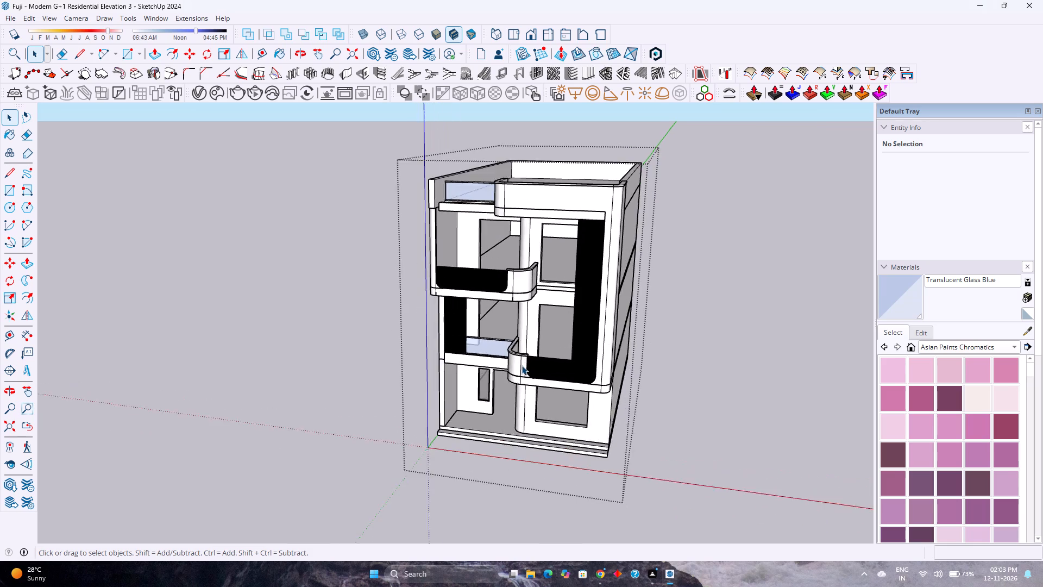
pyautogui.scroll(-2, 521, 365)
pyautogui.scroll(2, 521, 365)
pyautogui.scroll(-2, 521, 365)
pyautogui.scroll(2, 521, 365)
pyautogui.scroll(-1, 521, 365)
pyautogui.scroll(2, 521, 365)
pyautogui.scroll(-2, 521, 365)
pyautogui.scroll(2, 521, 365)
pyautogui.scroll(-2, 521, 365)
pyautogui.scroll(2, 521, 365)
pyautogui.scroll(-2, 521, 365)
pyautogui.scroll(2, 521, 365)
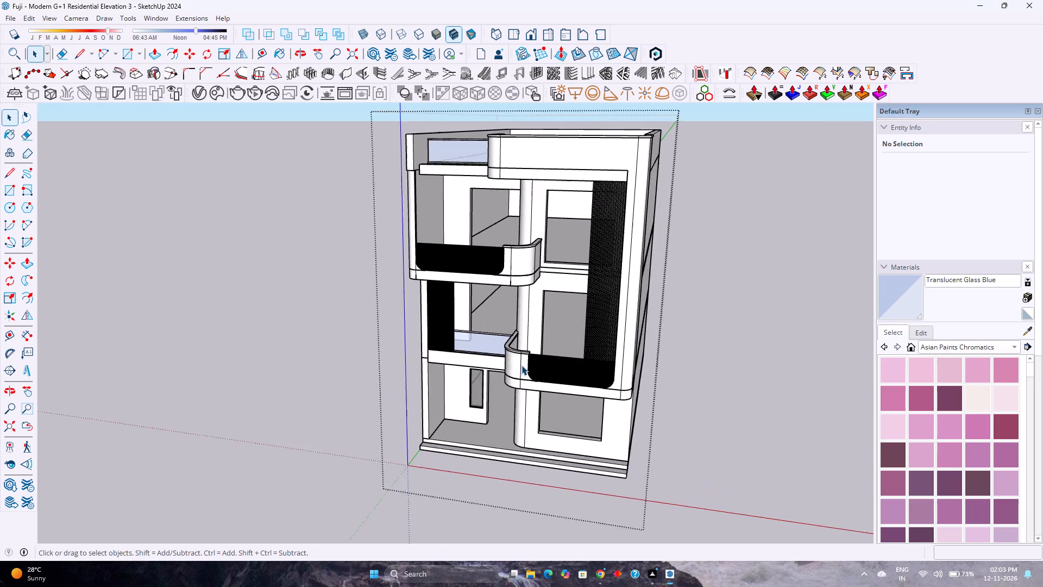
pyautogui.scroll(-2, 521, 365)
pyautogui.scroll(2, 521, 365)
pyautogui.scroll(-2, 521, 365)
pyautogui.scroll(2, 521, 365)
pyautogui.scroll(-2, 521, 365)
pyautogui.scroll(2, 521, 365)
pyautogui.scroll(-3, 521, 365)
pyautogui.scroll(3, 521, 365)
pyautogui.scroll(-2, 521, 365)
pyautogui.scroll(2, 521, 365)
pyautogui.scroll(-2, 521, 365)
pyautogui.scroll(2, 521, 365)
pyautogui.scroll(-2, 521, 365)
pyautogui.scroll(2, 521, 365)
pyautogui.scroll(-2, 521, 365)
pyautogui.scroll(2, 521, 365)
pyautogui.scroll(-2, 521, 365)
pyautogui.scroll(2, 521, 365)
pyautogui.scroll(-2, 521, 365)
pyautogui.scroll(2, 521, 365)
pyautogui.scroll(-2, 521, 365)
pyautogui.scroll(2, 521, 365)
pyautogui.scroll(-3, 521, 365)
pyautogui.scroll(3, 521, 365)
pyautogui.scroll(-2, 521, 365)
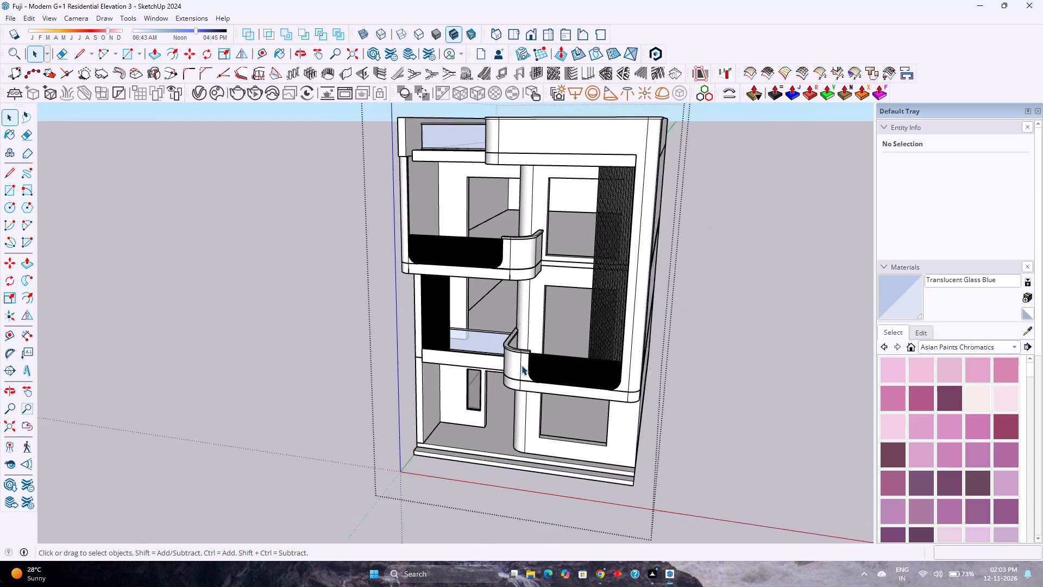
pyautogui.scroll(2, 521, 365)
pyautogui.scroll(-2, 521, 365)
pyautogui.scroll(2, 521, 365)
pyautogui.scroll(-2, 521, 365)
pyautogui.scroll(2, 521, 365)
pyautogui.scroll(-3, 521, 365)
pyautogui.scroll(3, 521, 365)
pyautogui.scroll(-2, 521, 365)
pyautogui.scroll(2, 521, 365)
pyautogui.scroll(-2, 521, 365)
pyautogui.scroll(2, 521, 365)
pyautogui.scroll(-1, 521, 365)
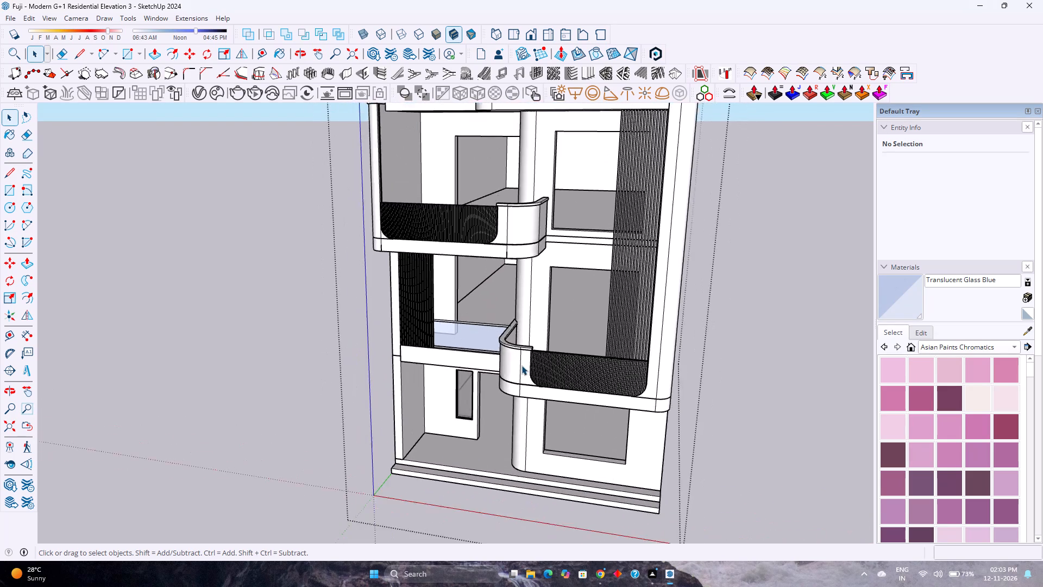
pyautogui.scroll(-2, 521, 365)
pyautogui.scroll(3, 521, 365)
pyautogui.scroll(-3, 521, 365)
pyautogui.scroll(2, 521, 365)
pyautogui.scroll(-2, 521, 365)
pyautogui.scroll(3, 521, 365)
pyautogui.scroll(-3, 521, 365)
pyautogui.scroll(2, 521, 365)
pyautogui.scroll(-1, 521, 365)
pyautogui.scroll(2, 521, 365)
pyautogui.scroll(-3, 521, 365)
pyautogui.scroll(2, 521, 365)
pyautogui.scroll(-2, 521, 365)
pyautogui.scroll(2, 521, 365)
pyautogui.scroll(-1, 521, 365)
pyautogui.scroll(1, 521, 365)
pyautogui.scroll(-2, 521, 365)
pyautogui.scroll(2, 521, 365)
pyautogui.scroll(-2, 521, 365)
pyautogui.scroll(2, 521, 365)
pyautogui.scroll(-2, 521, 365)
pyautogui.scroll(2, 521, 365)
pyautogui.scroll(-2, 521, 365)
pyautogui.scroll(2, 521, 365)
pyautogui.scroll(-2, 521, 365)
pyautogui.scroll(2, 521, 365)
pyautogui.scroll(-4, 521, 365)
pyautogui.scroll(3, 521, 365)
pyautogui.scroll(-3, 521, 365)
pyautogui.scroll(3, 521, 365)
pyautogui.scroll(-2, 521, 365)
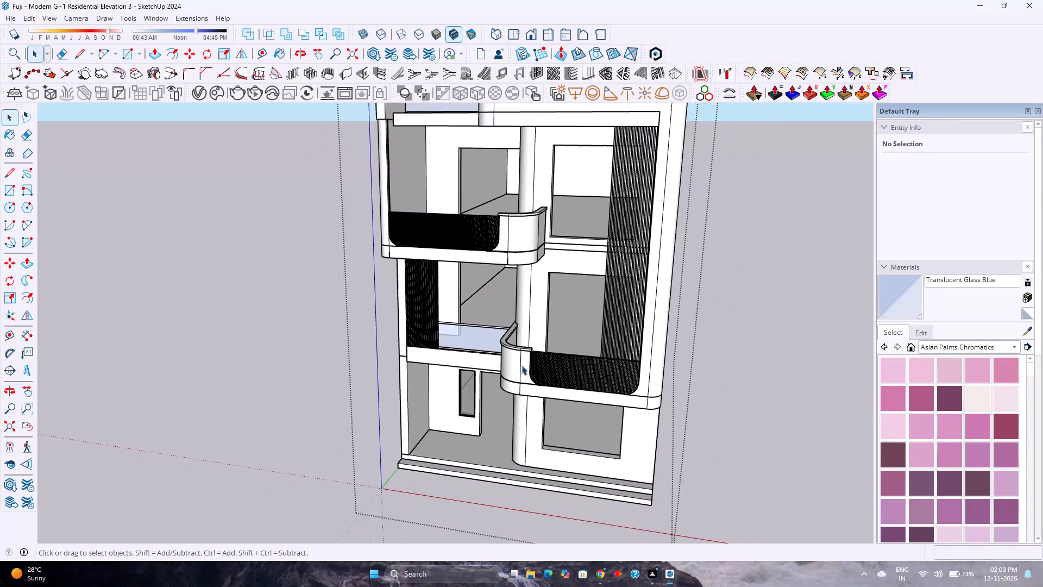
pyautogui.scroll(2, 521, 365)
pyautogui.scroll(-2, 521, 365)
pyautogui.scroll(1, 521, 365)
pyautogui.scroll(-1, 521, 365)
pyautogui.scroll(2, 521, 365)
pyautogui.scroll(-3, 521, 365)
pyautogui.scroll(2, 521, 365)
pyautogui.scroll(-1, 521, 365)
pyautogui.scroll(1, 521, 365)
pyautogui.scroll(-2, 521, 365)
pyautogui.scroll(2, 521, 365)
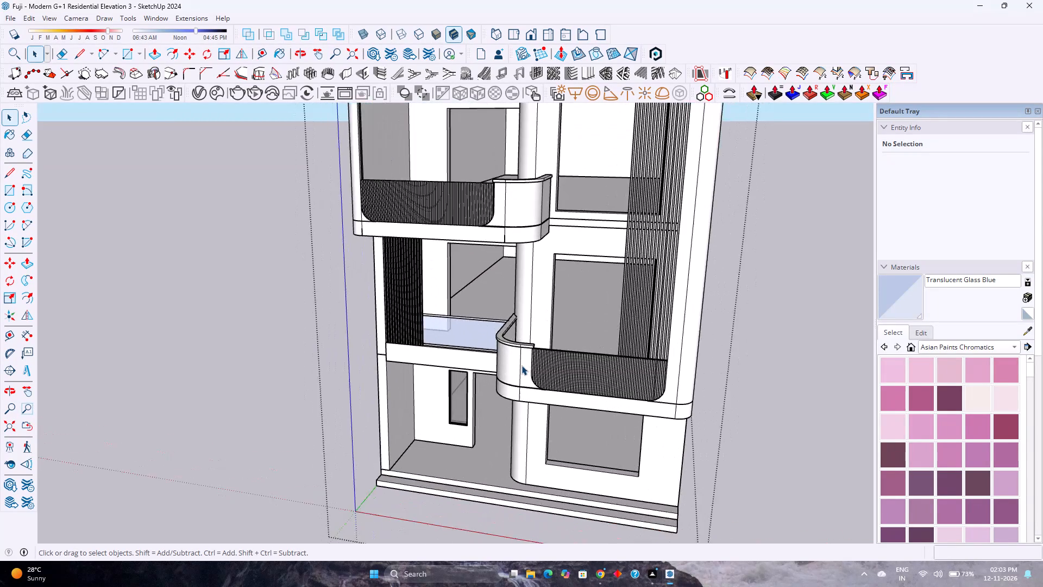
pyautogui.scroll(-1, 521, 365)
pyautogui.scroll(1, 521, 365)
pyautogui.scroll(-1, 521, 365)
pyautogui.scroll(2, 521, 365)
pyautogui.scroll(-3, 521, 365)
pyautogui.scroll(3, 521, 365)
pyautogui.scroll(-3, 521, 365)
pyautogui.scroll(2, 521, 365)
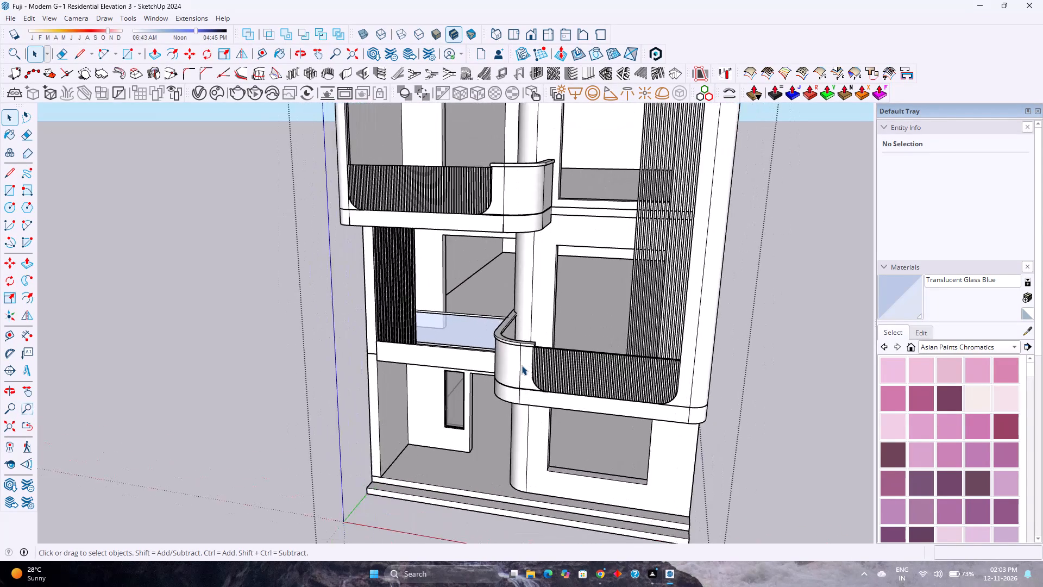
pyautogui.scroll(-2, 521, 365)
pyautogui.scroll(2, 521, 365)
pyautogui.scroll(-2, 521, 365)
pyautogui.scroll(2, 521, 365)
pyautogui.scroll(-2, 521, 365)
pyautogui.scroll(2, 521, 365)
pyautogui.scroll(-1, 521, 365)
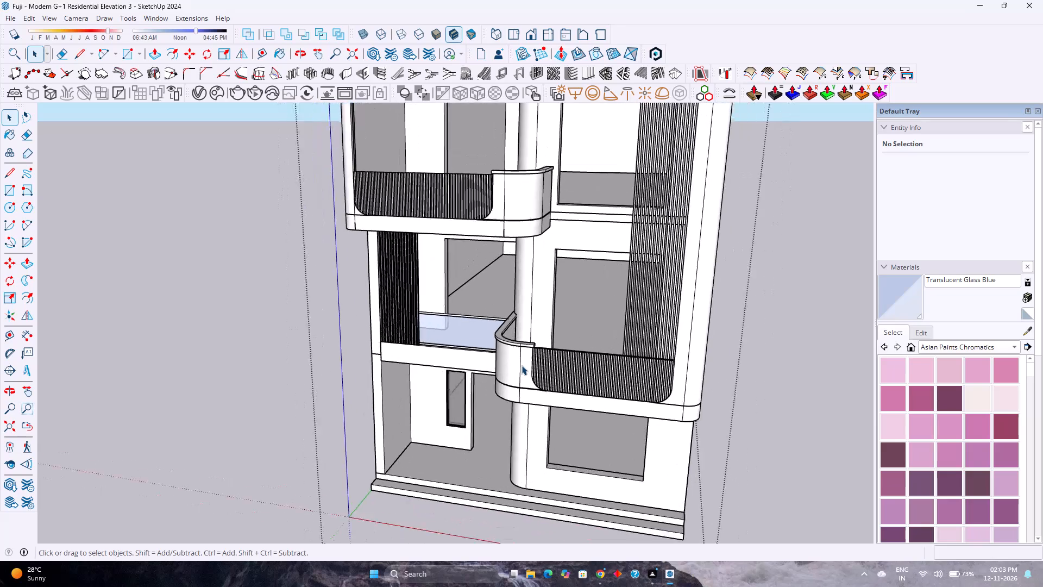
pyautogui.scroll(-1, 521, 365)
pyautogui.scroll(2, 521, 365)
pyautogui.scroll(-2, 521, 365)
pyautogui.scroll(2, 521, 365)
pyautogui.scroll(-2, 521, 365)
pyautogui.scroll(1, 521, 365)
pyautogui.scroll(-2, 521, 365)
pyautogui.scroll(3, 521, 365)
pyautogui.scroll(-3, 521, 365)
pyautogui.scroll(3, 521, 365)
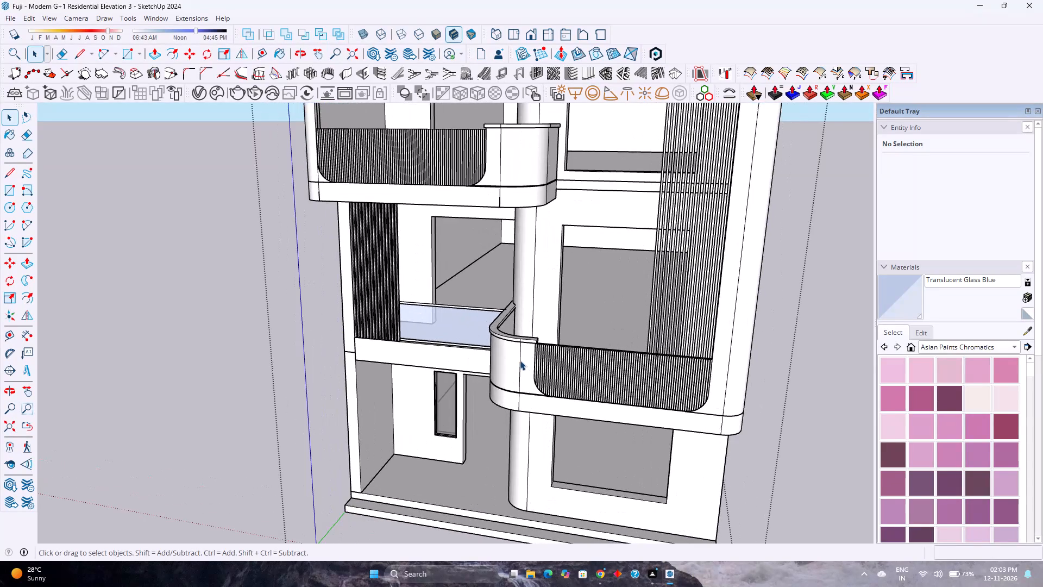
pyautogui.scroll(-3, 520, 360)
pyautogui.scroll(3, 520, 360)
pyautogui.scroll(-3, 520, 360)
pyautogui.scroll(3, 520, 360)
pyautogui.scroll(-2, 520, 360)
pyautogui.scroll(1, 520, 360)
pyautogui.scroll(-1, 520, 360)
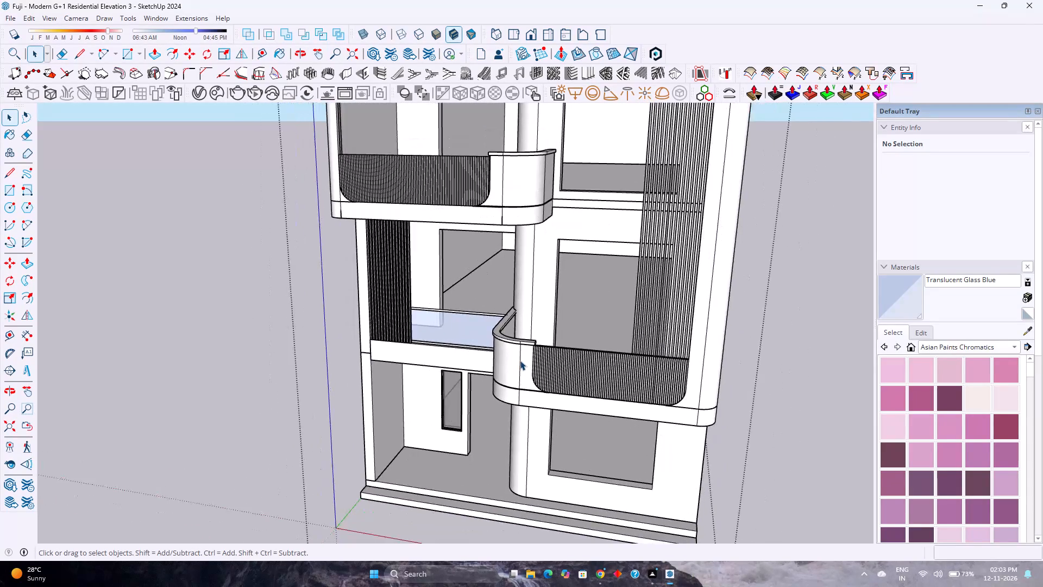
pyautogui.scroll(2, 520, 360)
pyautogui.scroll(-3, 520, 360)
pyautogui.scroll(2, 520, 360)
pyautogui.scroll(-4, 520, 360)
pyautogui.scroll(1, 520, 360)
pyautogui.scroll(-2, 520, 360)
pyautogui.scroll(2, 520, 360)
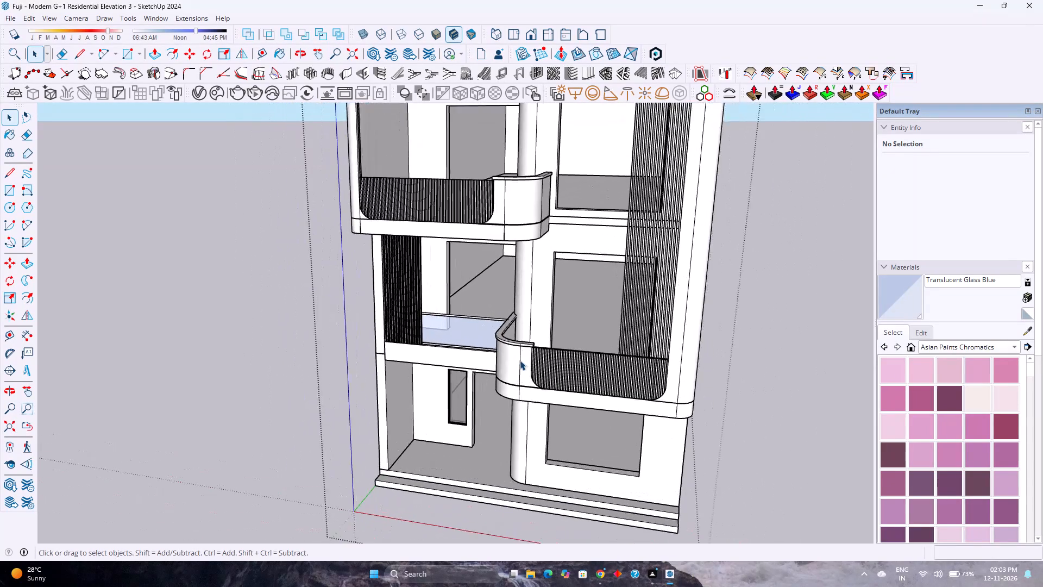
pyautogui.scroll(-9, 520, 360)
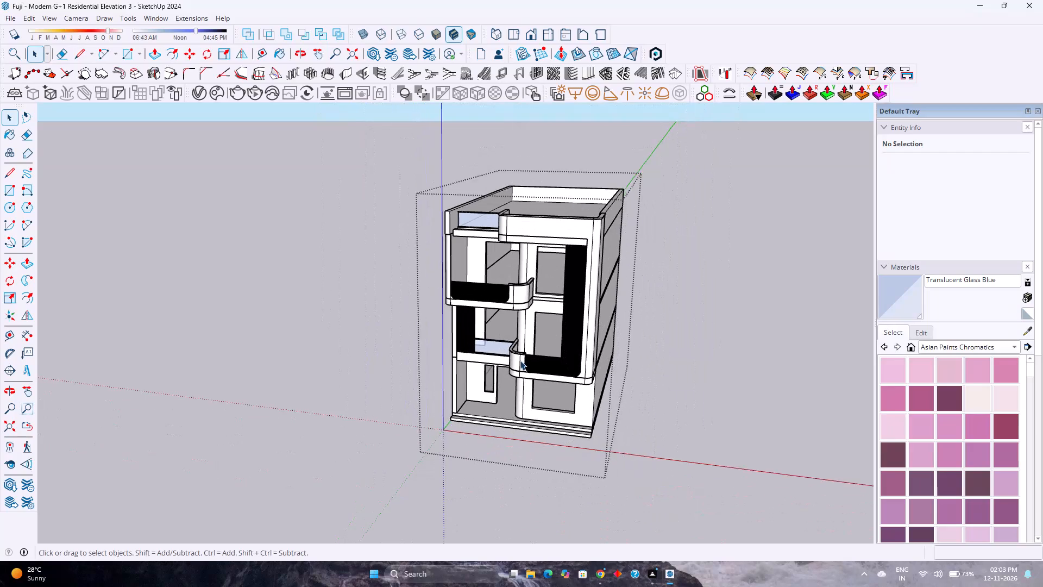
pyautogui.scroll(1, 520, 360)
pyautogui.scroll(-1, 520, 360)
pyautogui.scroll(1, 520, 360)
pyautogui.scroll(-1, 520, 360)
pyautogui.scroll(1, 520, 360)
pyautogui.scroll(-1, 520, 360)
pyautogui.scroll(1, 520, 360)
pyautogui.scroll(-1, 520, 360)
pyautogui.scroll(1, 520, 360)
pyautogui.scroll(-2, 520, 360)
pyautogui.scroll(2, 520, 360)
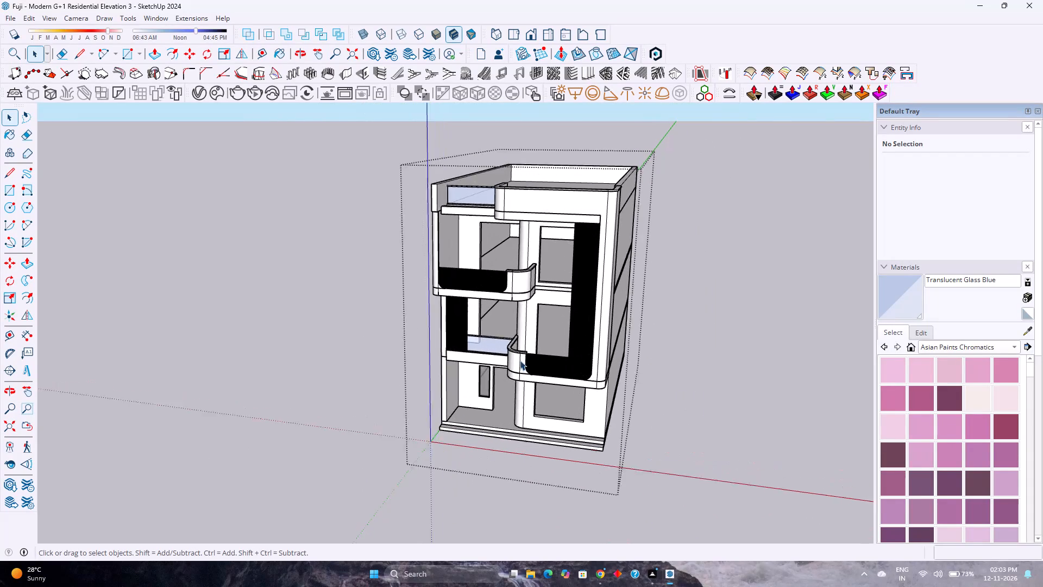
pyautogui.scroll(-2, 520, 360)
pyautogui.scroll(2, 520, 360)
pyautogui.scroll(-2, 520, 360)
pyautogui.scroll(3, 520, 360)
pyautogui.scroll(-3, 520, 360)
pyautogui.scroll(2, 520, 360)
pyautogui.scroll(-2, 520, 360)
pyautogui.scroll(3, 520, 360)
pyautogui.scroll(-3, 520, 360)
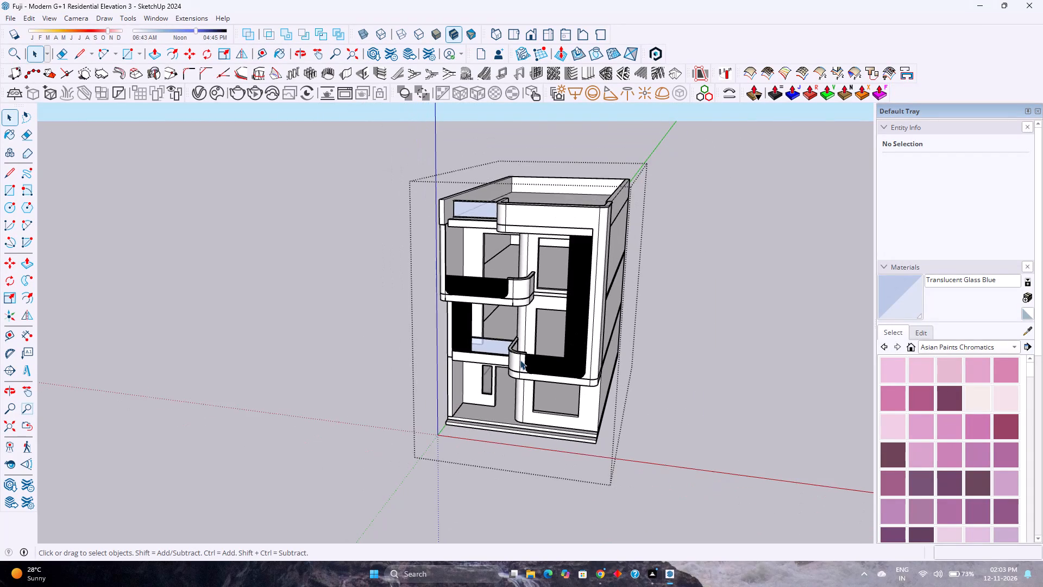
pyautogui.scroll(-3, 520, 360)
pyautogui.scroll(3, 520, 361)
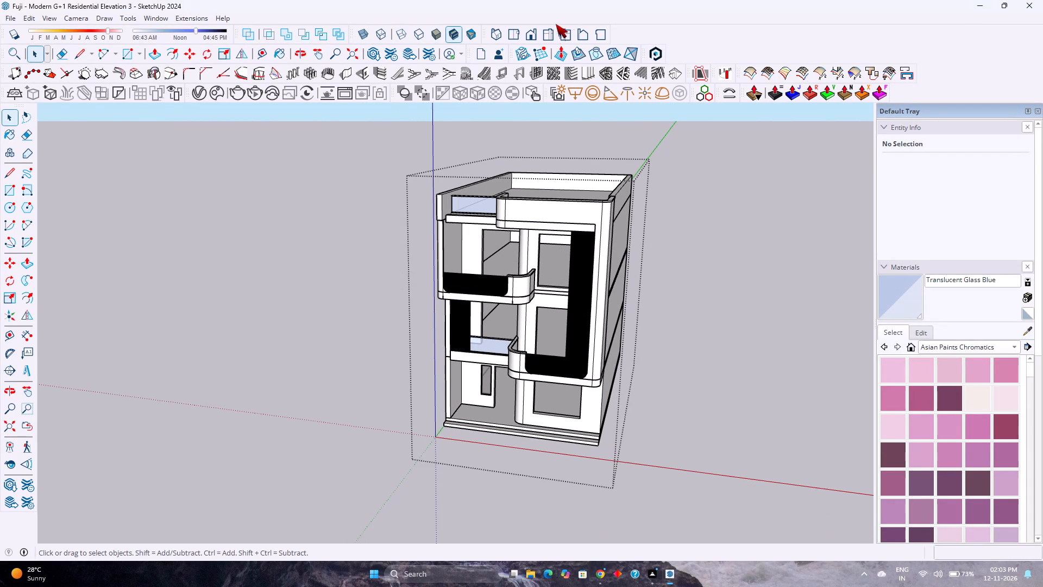
# Switch to the standard front view and examine the full elevation, including the balconies, glass railing and louvre screens.
pyautogui.click(532, 32)
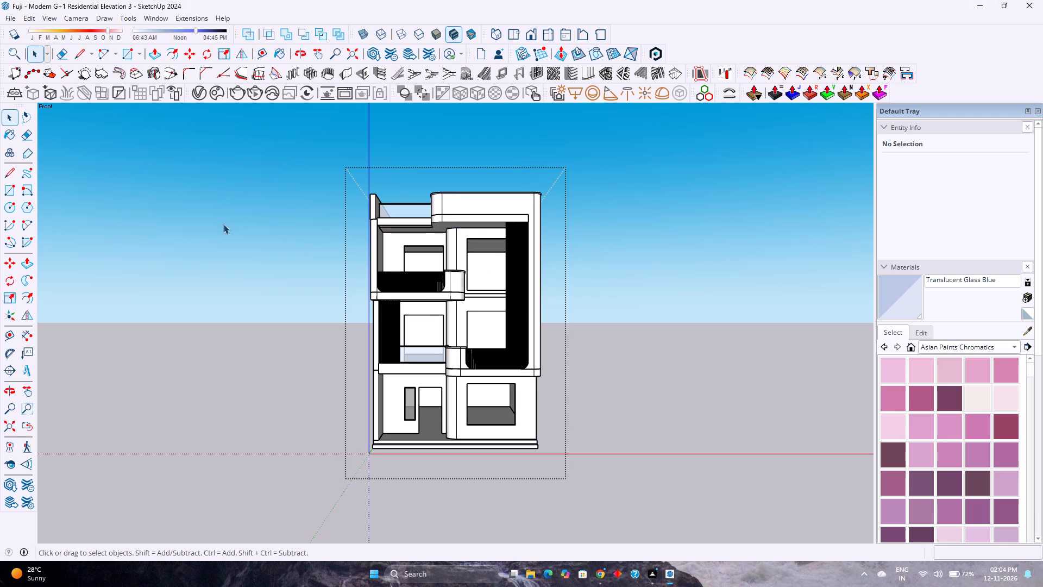
pyautogui.scroll(-3, 516, 317)
pyautogui.scroll(3, 516, 317)
pyautogui.scroll(3, 423, 313)
pyautogui.scroll(-4, 423, 313)
pyautogui.scroll(4, 423, 313)
pyautogui.scroll(-4, 423, 313)
pyautogui.scroll(4, 423, 313)
pyautogui.scroll(-4, 423, 313)
pyautogui.scroll(4, 423, 313)
pyautogui.scroll(-5, 423, 313)
pyautogui.scroll(4, 423, 313)
pyautogui.scroll(-3, 423, 313)
pyautogui.scroll(3, 423, 313)
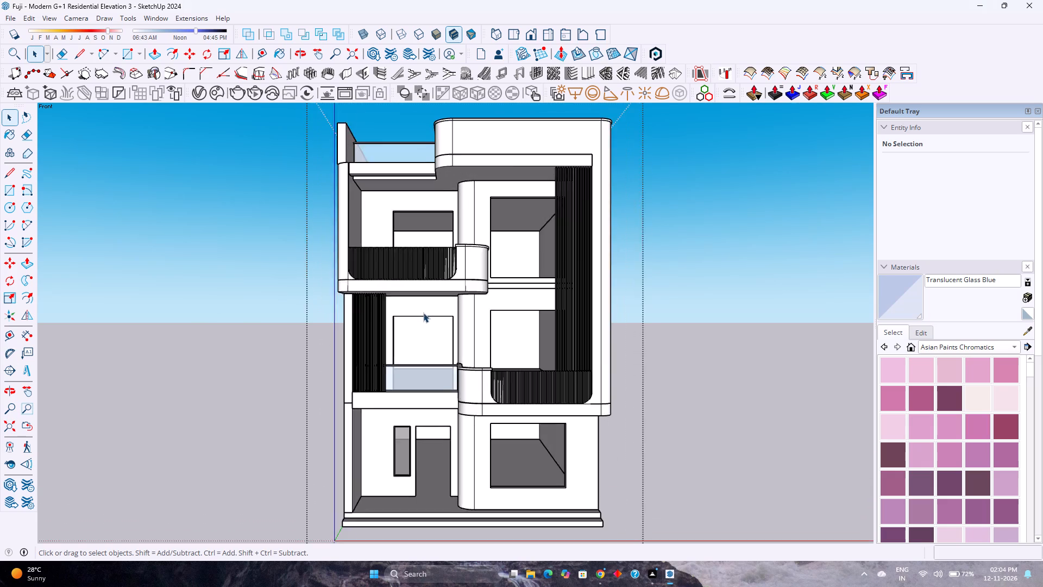
pyautogui.scroll(-3, 423, 313)
pyautogui.scroll(3, 423, 313)
pyautogui.scroll(-3, 423, 313)
pyautogui.scroll(3, 423, 313)
pyautogui.scroll(-3, 423, 313)
pyautogui.scroll(3, 423, 313)
pyautogui.scroll(-3, 423, 313)
pyautogui.scroll(3, 423, 313)
pyautogui.scroll(-3, 423, 313)
pyautogui.scroll(3, 423, 313)
pyautogui.scroll(-3, 422, 314)
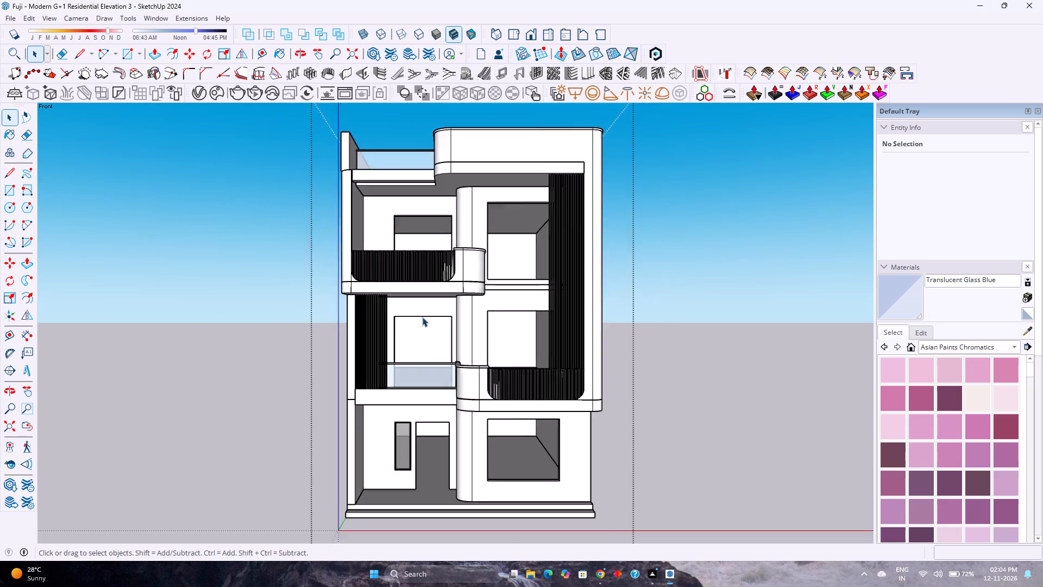
pyautogui.scroll(3, 422, 317)
pyautogui.scroll(-3, 422, 317)
pyautogui.scroll(5, 429, 323)
pyautogui.scroll(-4, 429, 323)
pyautogui.scroll(3, 430, 324)
pyautogui.scroll(-4, 430, 324)
pyautogui.scroll(3, 438, 335)
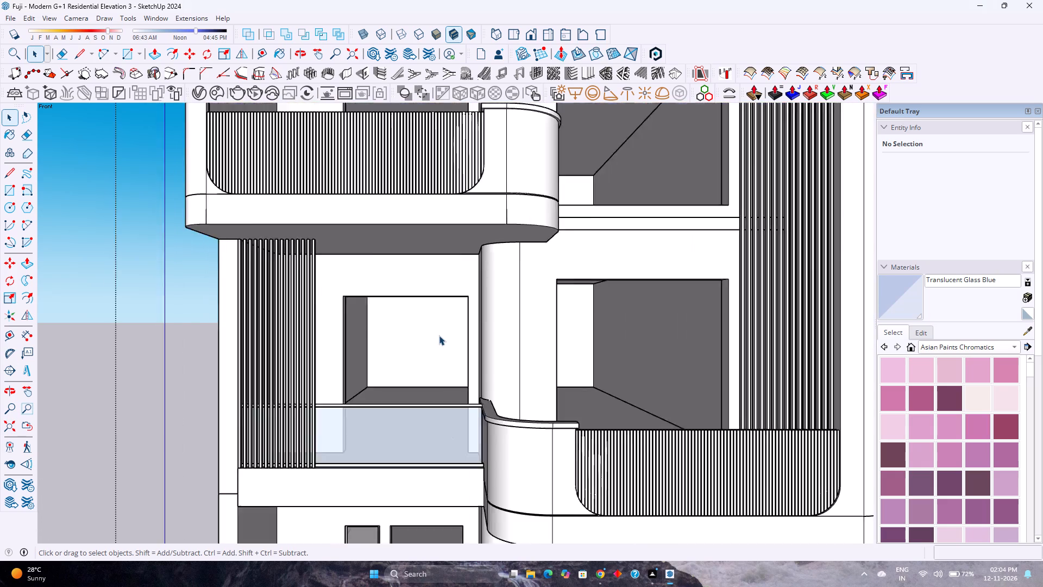
pyautogui.scroll(2, 439, 335)
pyautogui.scroll(-5, 439, 335)
pyautogui.scroll(4, 439, 335)
pyautogui.scroll(-3, 439, 335)
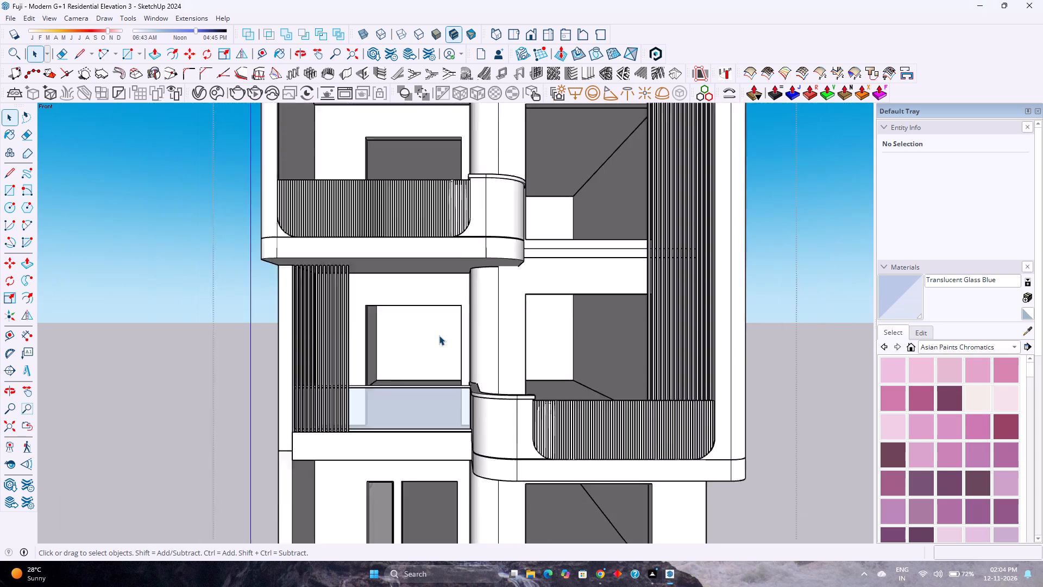
pyautogui.scroll(2, 439, 335)
pyautogui.scroll(-2, 439, 335)
pyautogui.scroll(2, 439, 335)
pyautogui.scroll(-6, 439, 335)
pyautogui.scroll(2, 440, 335)
pyautogui.scroll(-2, 440, 335)
pyautogui.scroll(2, 440, 335)
pyautogui.scroll(-2, 440, 335)
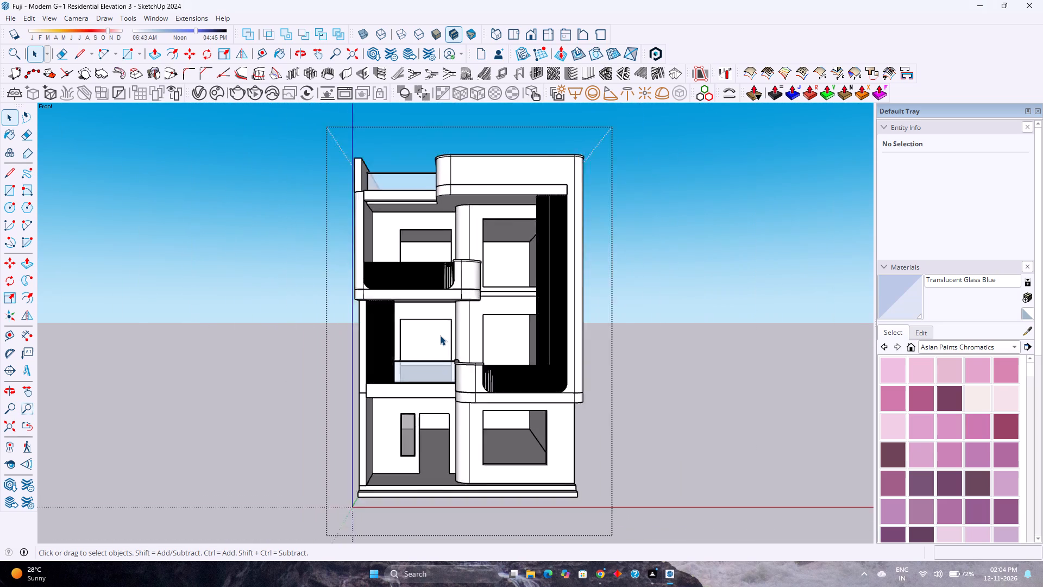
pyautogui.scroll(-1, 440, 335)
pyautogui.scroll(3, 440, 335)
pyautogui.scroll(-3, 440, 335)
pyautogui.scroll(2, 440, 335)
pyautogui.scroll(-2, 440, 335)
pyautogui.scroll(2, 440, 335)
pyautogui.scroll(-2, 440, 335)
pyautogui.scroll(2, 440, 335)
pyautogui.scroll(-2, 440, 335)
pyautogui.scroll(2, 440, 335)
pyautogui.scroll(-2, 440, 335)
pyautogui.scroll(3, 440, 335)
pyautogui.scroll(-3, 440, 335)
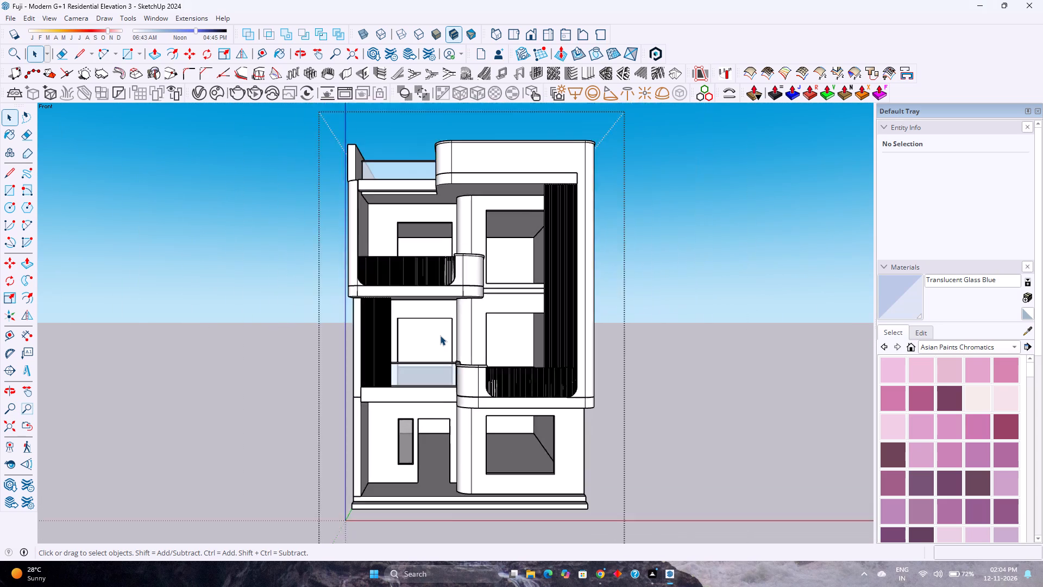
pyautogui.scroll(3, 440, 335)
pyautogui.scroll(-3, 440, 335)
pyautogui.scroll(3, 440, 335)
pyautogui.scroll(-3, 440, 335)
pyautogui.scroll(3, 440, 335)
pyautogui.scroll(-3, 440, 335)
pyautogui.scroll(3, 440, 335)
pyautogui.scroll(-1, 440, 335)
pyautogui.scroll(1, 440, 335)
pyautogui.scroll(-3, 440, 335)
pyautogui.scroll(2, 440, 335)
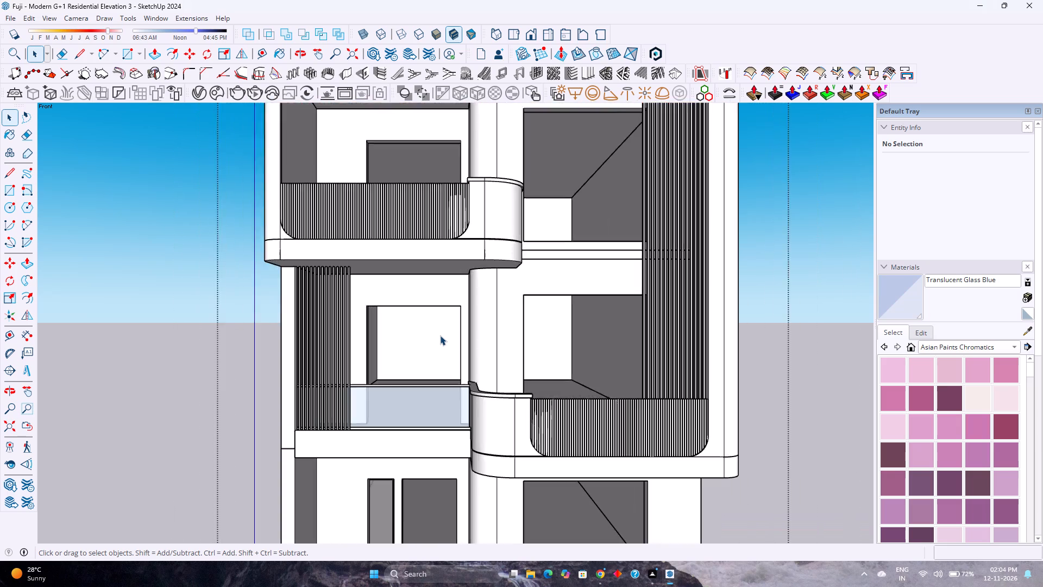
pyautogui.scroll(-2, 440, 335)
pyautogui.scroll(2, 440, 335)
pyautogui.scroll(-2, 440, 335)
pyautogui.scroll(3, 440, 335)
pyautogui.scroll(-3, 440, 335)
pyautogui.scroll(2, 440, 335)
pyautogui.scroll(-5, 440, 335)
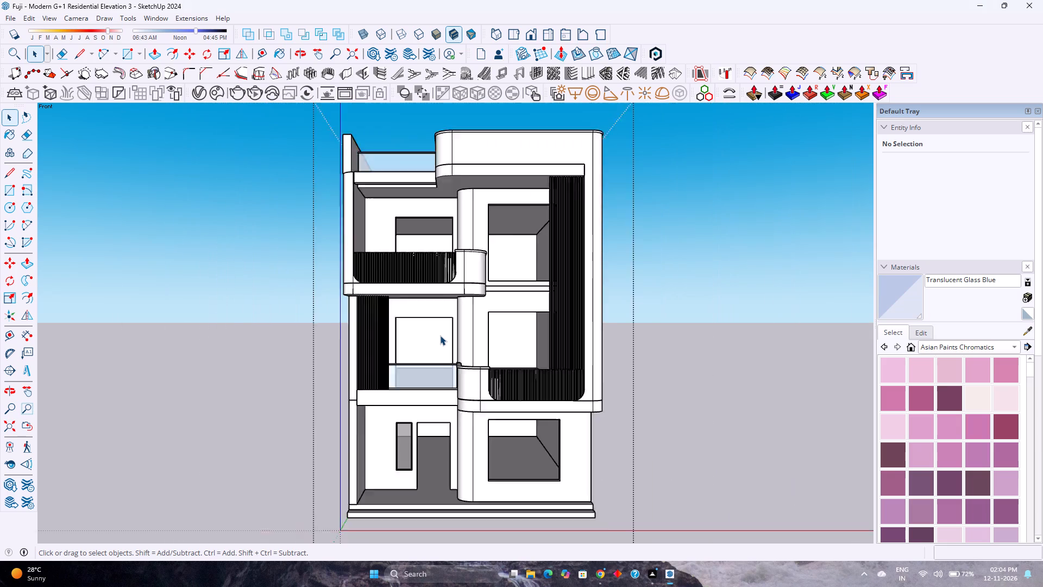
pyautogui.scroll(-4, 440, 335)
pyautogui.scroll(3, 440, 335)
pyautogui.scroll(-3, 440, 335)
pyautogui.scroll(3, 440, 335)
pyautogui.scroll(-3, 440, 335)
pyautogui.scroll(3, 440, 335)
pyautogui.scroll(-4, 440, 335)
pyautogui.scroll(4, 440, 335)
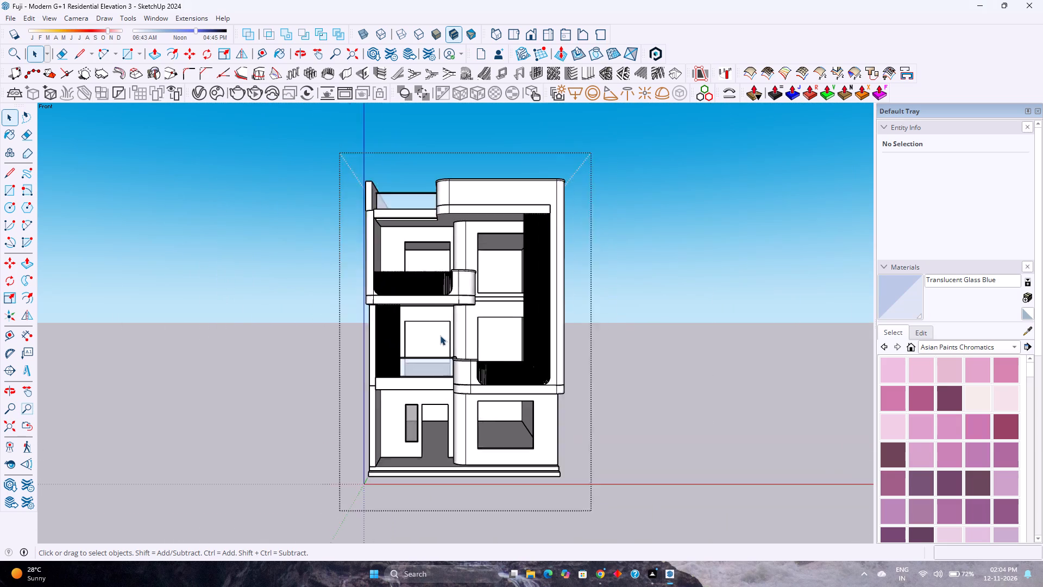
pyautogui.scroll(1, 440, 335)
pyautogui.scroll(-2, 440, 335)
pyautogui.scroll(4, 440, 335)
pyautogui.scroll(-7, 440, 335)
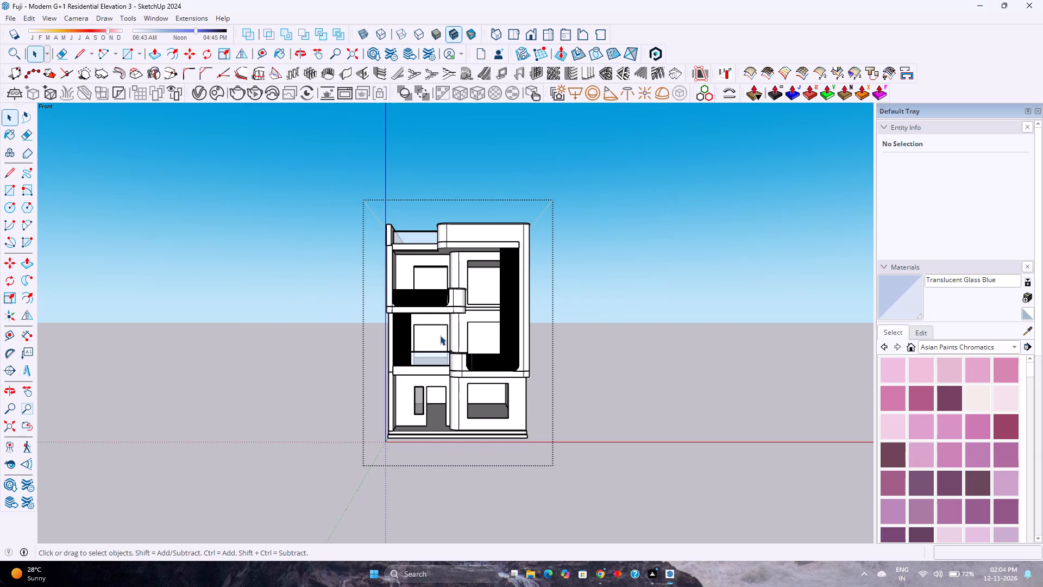
# Examine the curved balcony parapets and vertical louvre screens on the upper floors up close in the front view.
pyautogui.scroll(11, 460, 316)
pyautogui.scroll(-3, 463, 315)
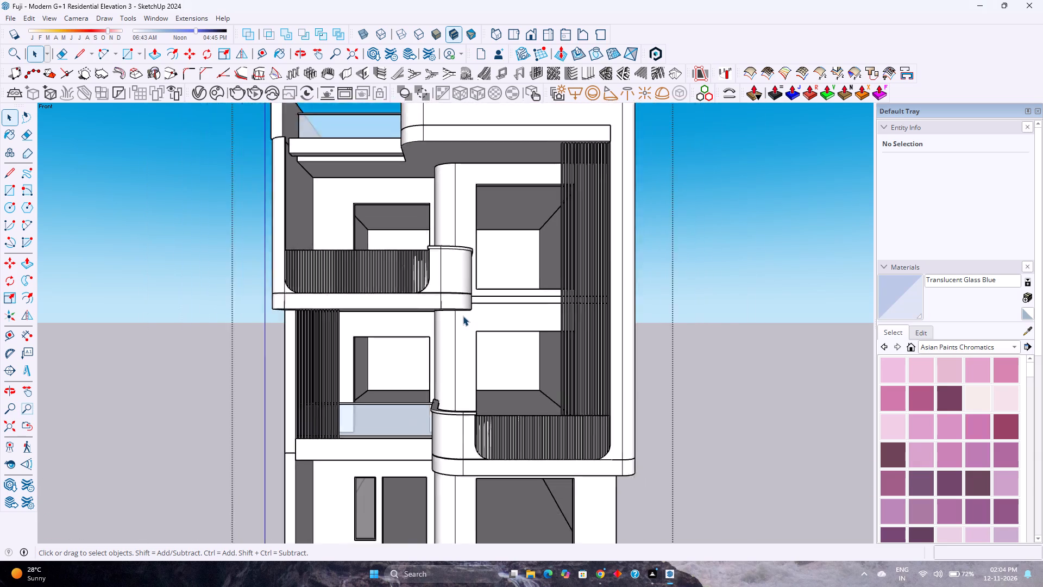
pyautogui.scroll(3, 463, 316)
pyautogui.scroll(-2, 463, 316)
pyautogui.scroll(3, 463, 316)
pyautogui.scroll(-2, 463, 317)
pyautogui.scroll(3, 463, 317)
pyautogui.scroll(-3, 463, 317)
pyautogui.scroll(3, 463, 317)
pyautogui.scroll(-3, 463, 317)
pyautogui.scroll(3, 463, 318)
pyautogui.scroll(-4, 463, 318)
pyautogui.scroll(3, 463, 318)
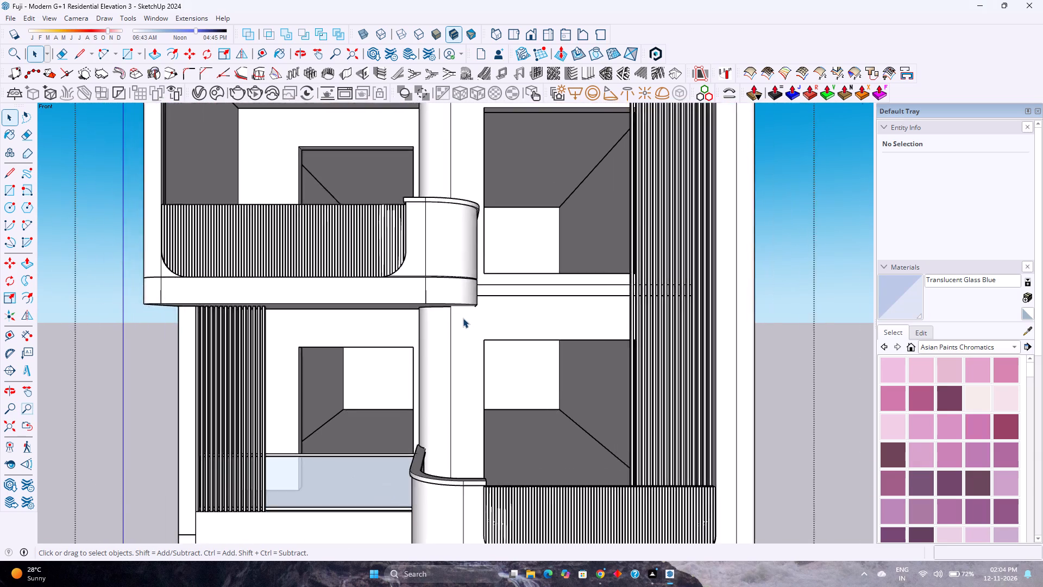
pyautogui.scroll(-7, 463, 318)
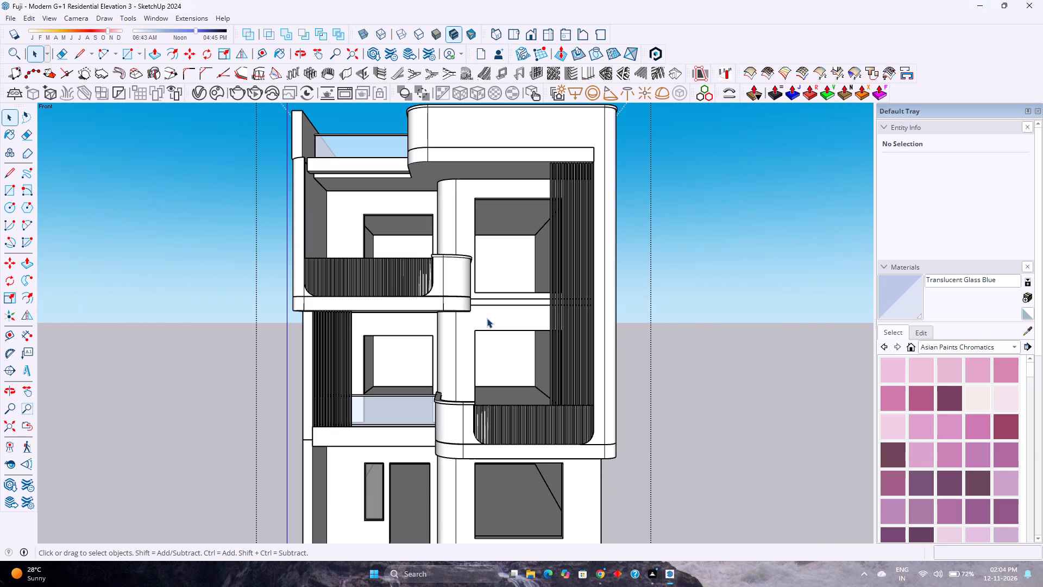
pyautogui.scroll(3, 487, 318)
pyautogui.scroll(-2, 487, 318)
pyautogui.scroll(3, 487, 319)
pyautogui.scroll(-3, 487, 319)
pyautogui.scroll(3, 486, 320)
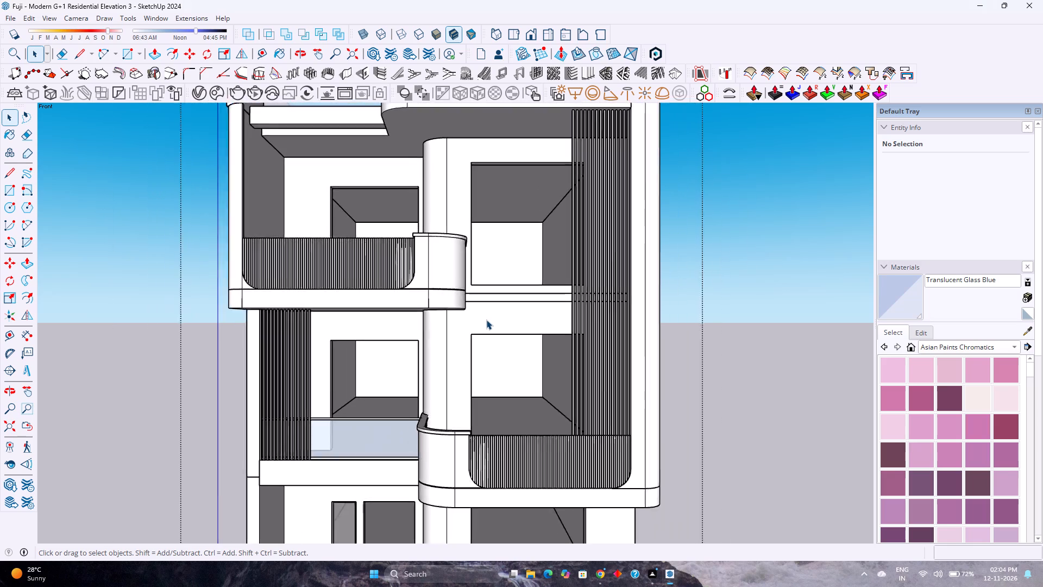
pyautogui.scroll(-3, 486, 320)
pyautogui.scroll(3, 486, 320)
pyautogui.scroll(-3, 486, 320)
pyautogui.scroll(3, 486, 320)
pyautogui.scroll(-3, 486, 320)
pyautogui.scroll(3, 486, 320)
pyautogui.scroll(-3, 476, 322)
pyautogui.scroll(3, 476, 322)
pyautogui.scroll(-4, 476, 322)
pyautogui.scroll(4, 476, 322)
pyautogui.scroll(-2, 476, 322)
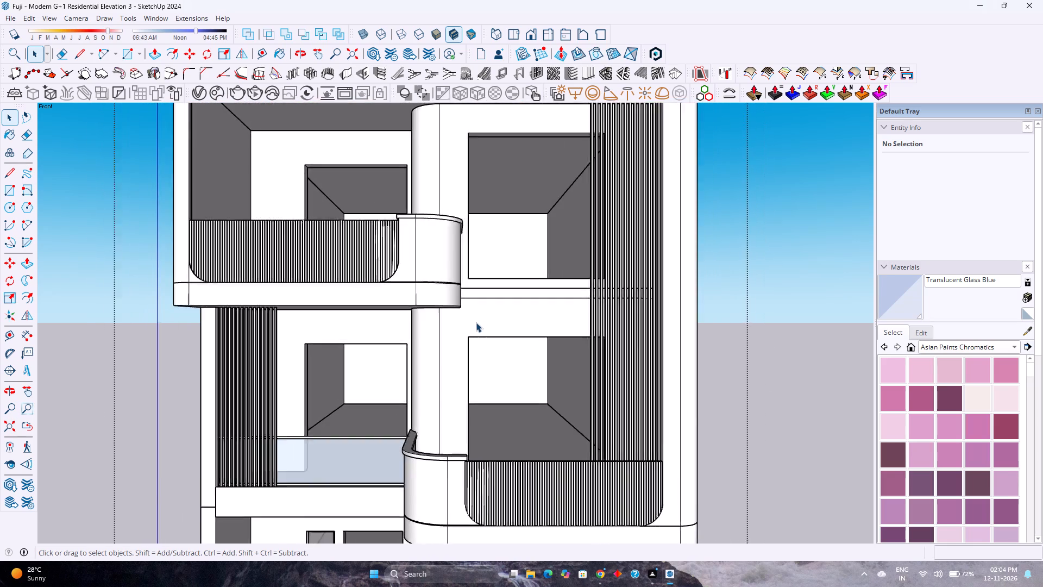
pyautogui.scroll(-9, 476, 322)
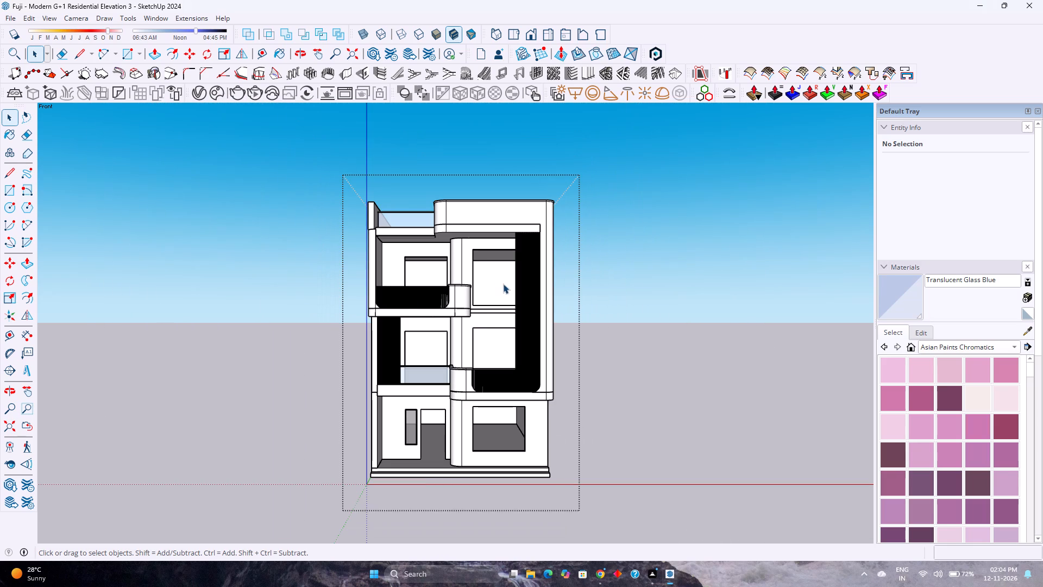
pyautogui.scroll(5, 527, 318)
pyautogui.scroll(-3, 527, 318)
pyautogui.scroll(2, 585, 334)
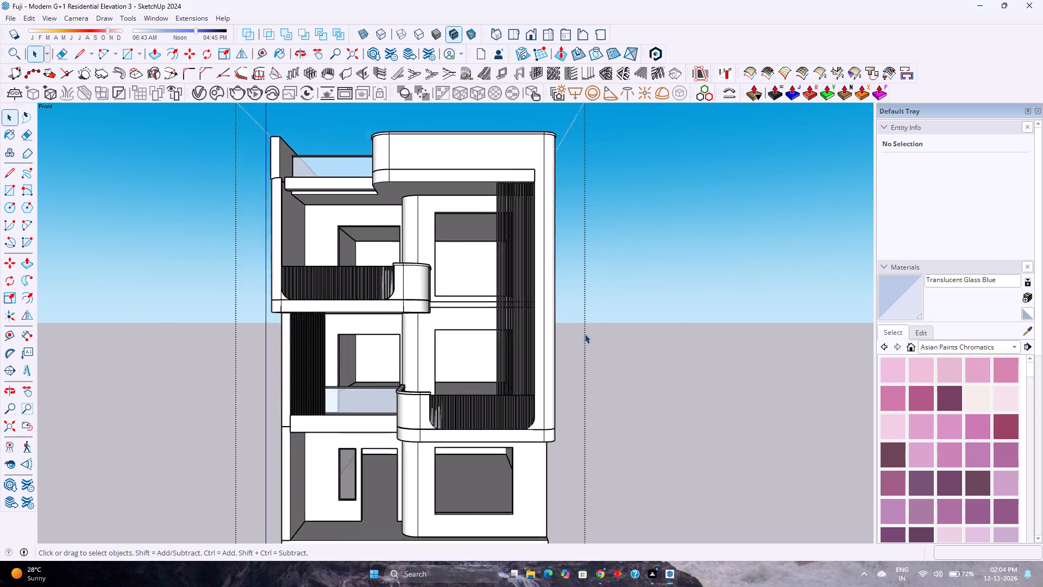
pyautogui.scroll(6, 585, 334)
pyautogui.scroll(-4, 517, 311)
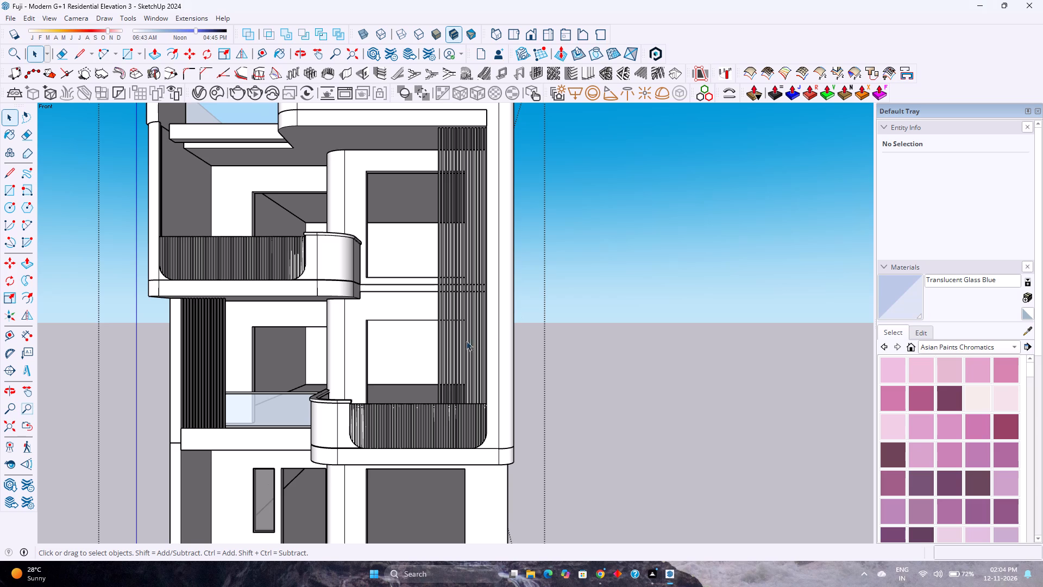
# Examine the tall vertical louvre screen and the first-floor curved balcony's slatted parapet up close from several angles.
pyautogui.scroll(6, 444, 361)
pyautogui.scroll(3, 448, 427)
pyautogui.moveTo(450, 428); pyautogui.dragTo(550, 458, button='middle')
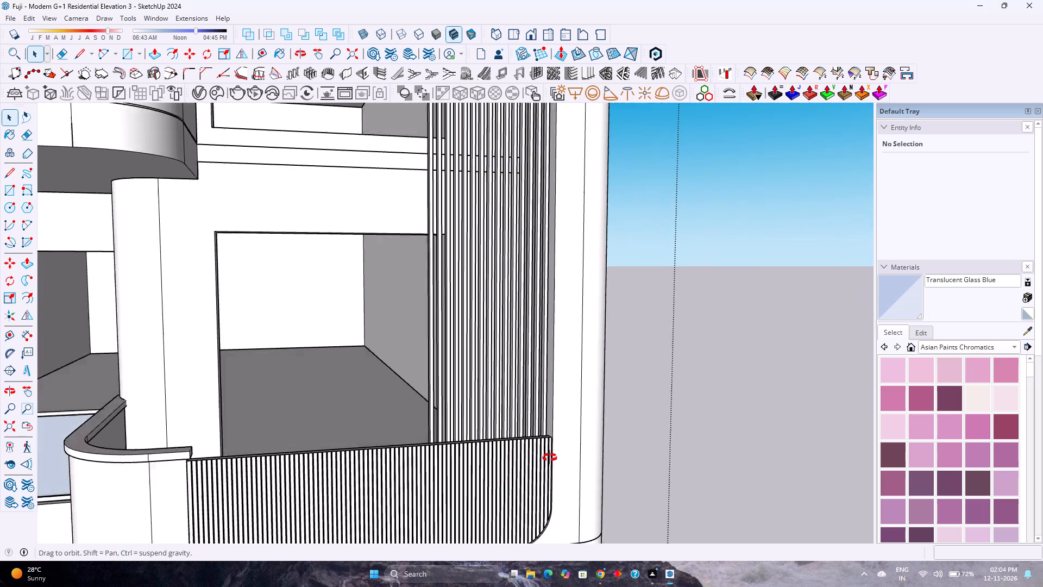
pyautogui.moveTo(550, 458); pyautogui.dragTo(745, 467, button='middle')
pyautogui.scroll(2, 509, 445)
pyautogui.moveTo(523, 451); pyautogui.dragTo(447, 450, button='middle')
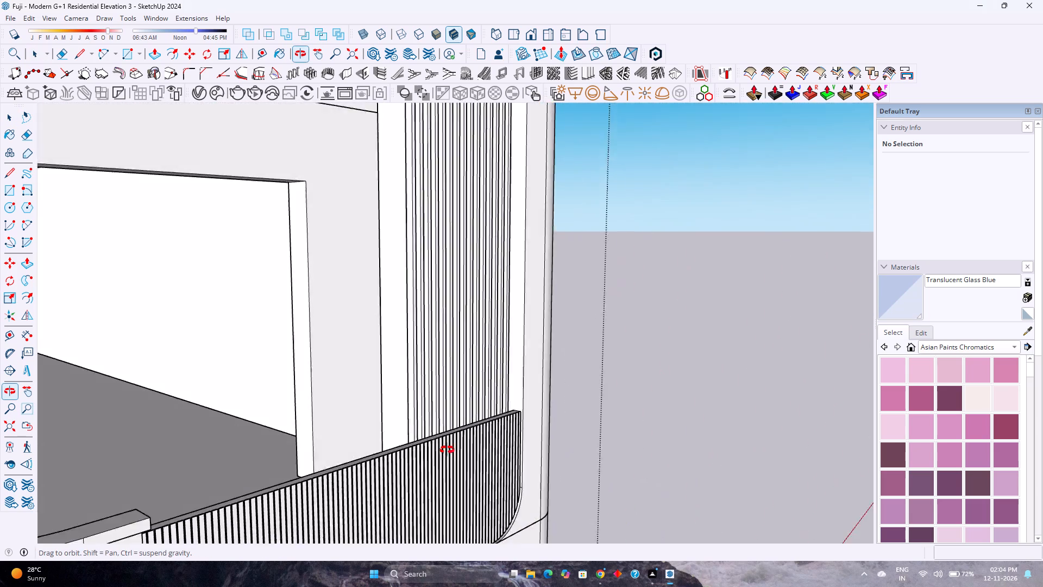
pyautogui.moveTo(447, 450); pyautogui.dragTo(240, 466, button='middle')
pyautogui.middleClick(240, 466)
pyautogui.scroll(1, 416, 400)
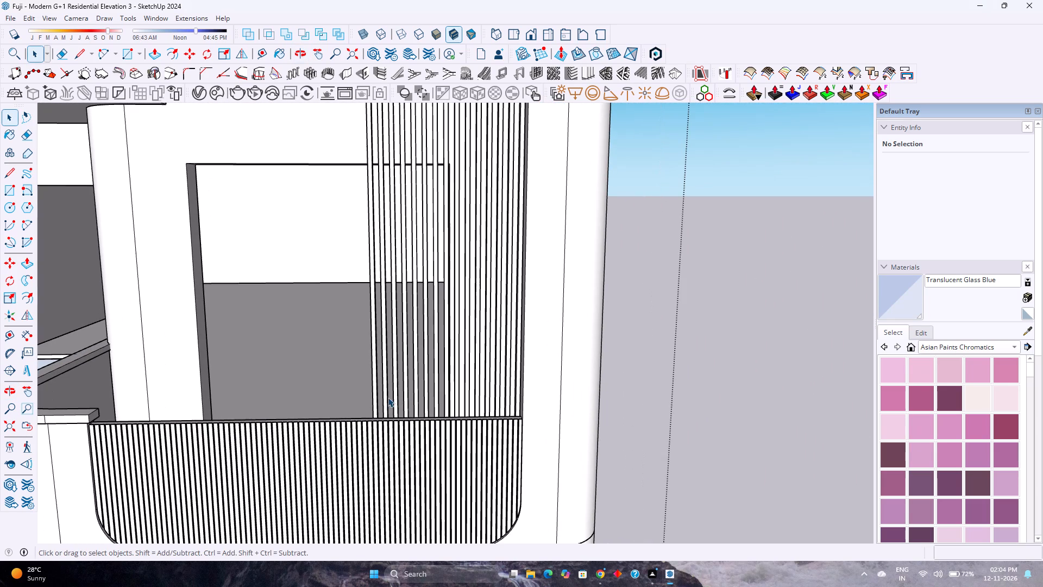
# Examine the first-floor louvre screen beside the glass balcony railing up close, including where the slats meet the railing.
pyautogui.scroll(-14, 391, 395)
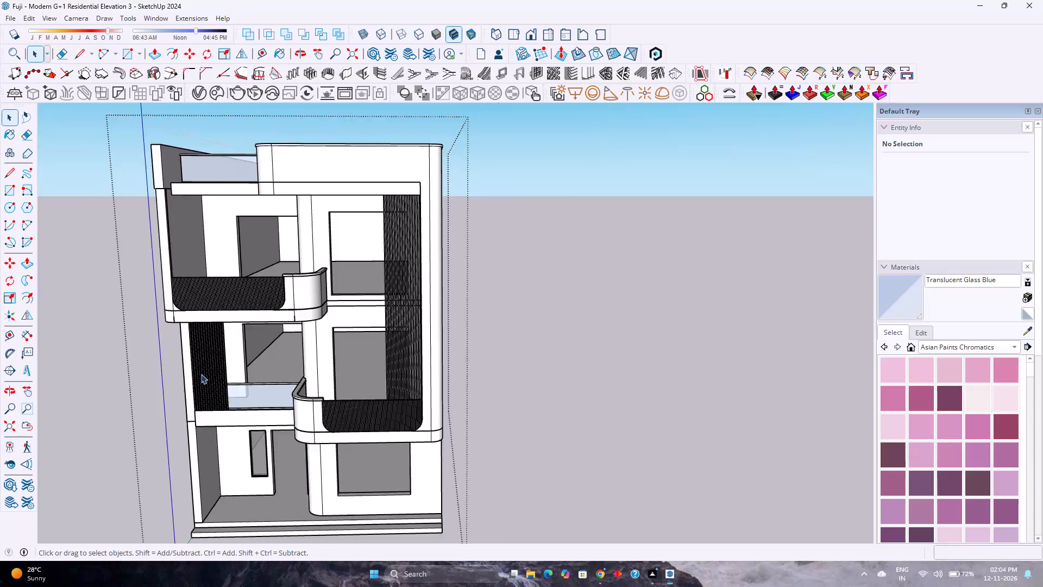
pyautogui.scroll(11, 201, 374)
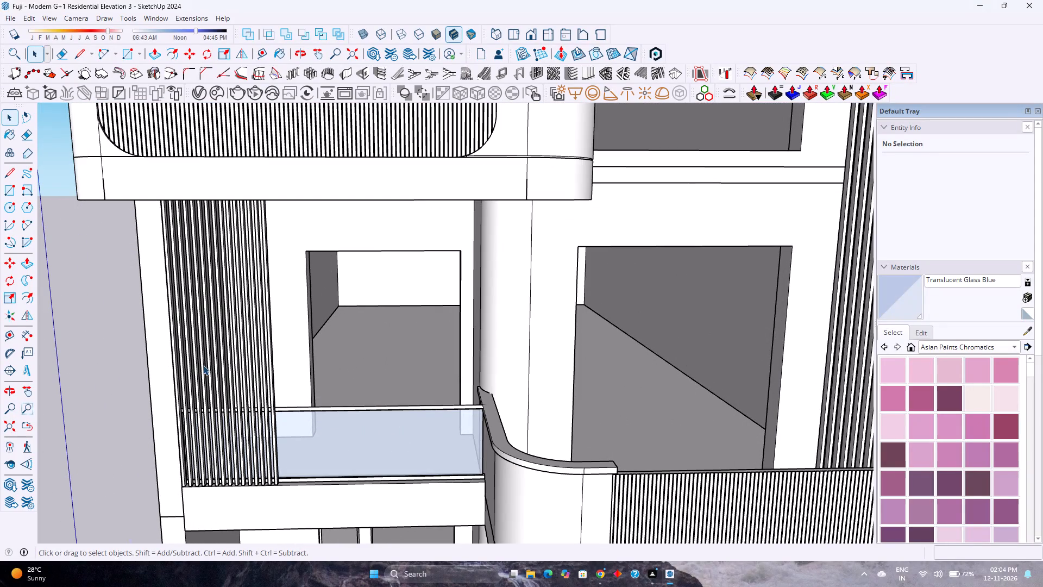
pyautogui.scroll(9, 216, 405)
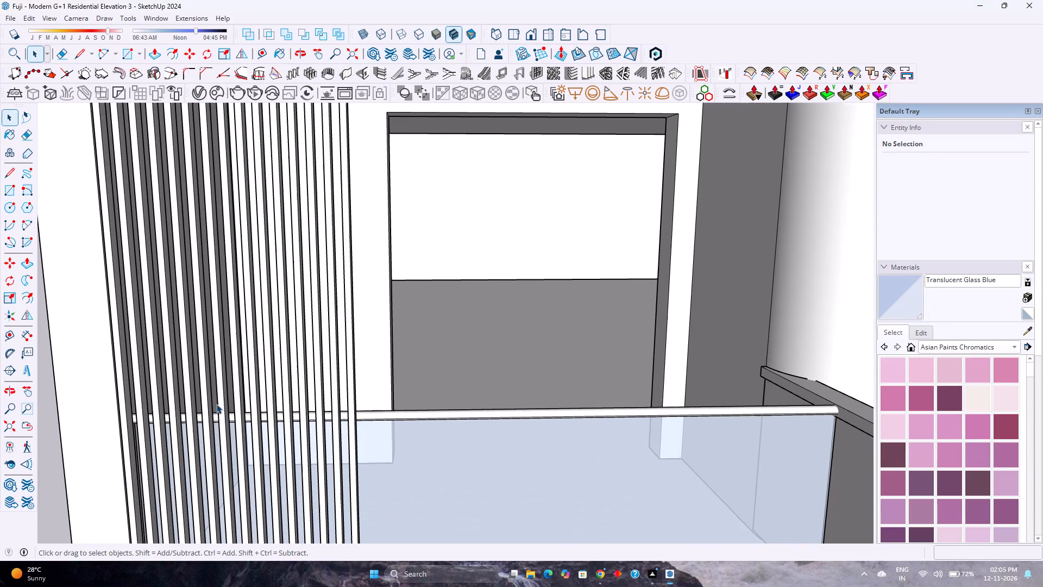
pyautogui.scroll(-12, 307, 382)
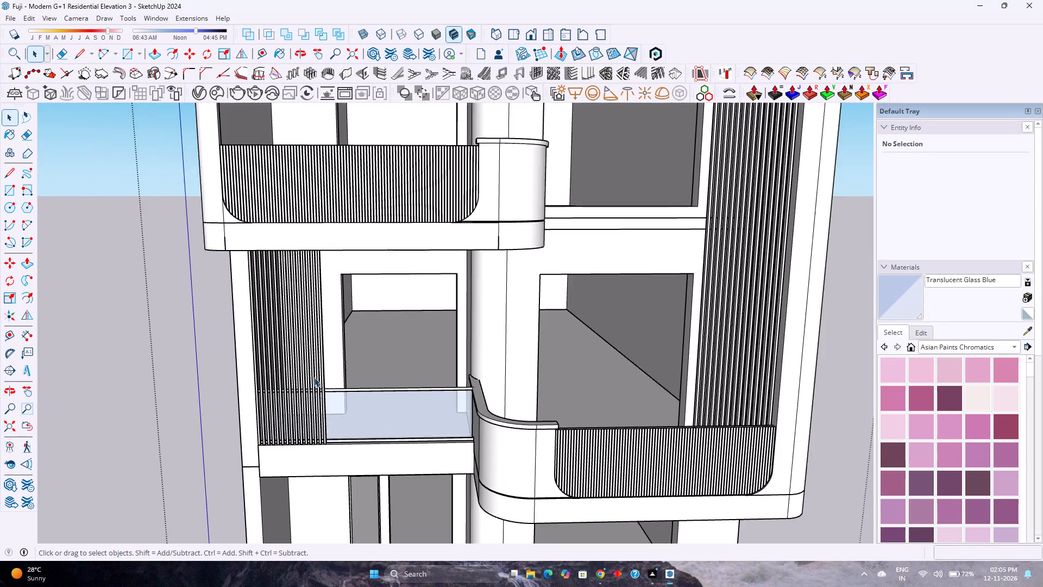
# Examine the residence's whole front elevation from a lower, nearly frontal viewpoint.
pyautogui.scroll(-7, 314, 377)
pyautogui.scroll(2, 315, 376)
pyautogui.scroll(-4, 315, 376)
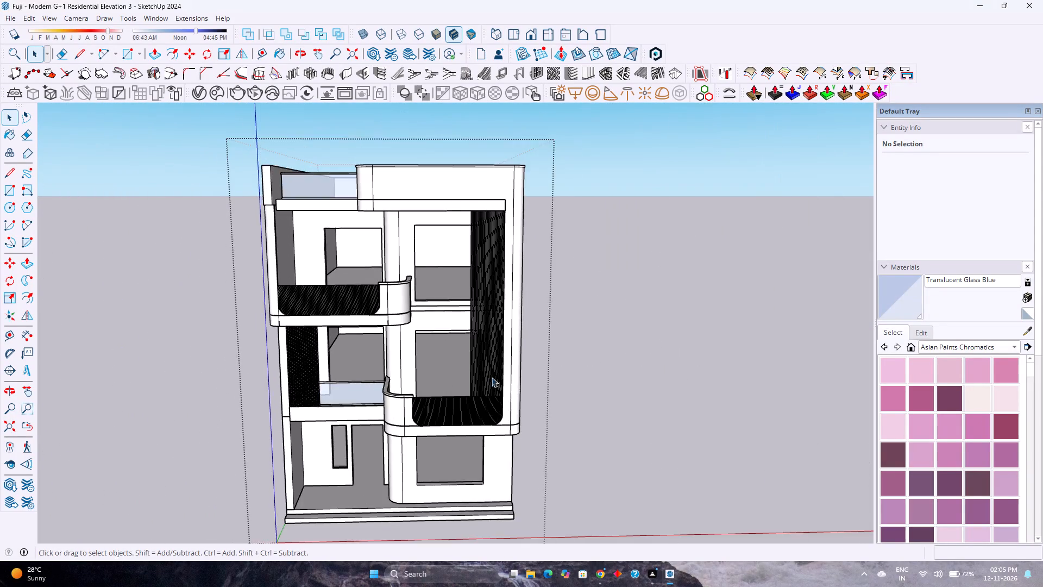
pyautogui.scroll(-3, 492, 377)
pyautogui.moveTo(436, 406); pyautogui.dragTo(402, 340, button='middle')
pyautogui.middleClick(402, 340)
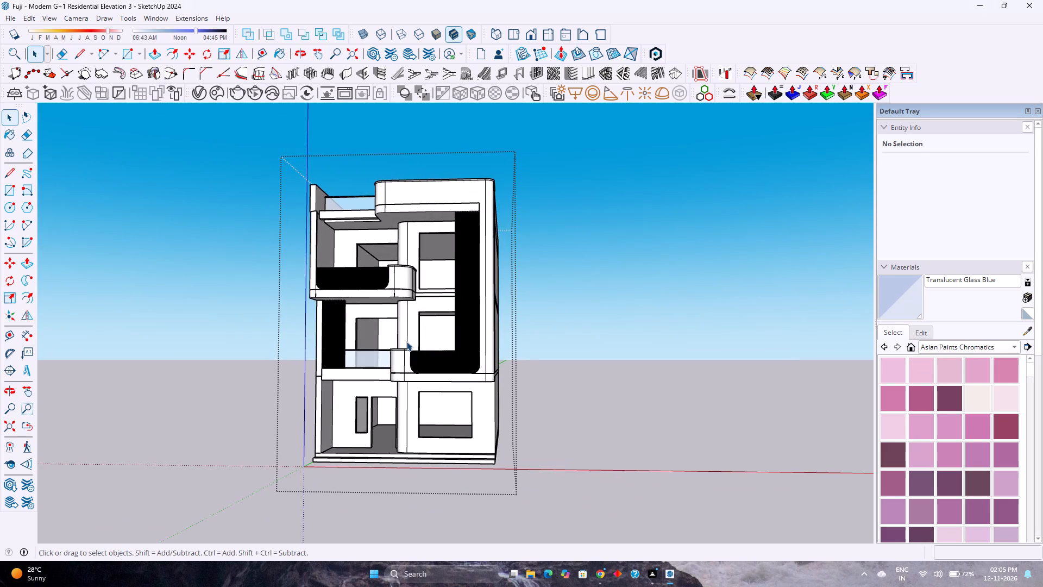
pyautogui.scroll(5, 406, 341)
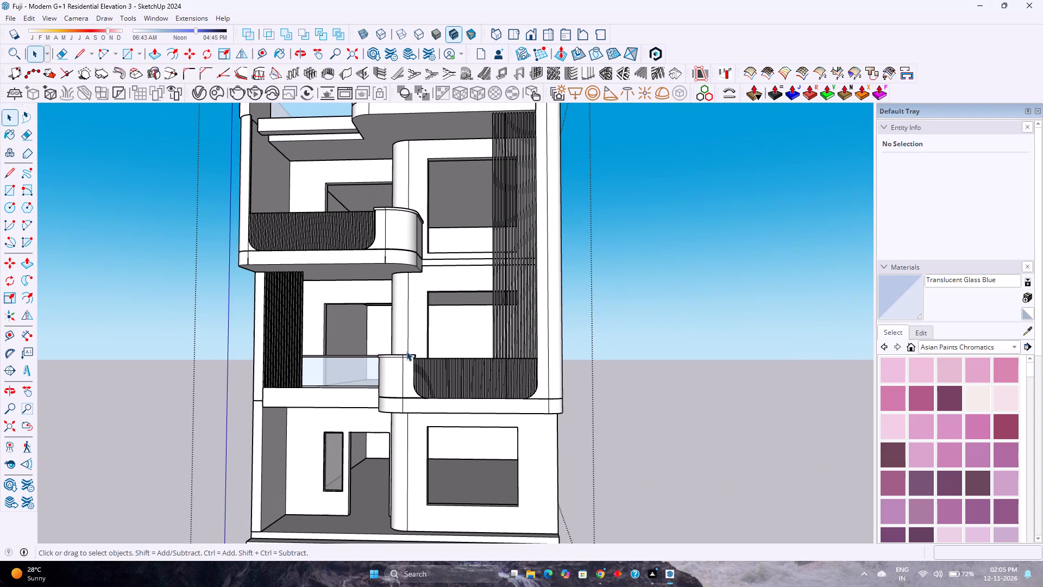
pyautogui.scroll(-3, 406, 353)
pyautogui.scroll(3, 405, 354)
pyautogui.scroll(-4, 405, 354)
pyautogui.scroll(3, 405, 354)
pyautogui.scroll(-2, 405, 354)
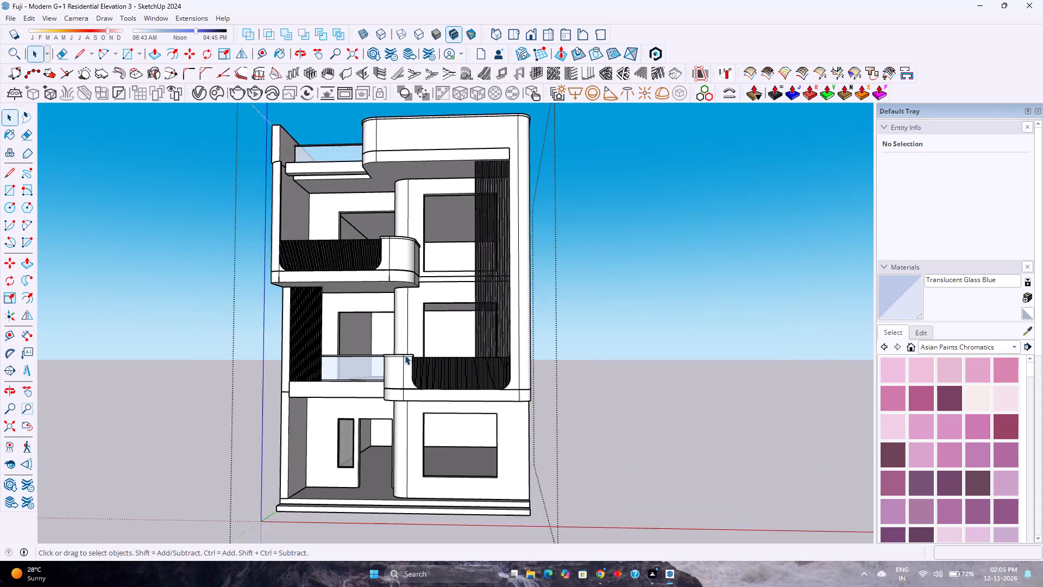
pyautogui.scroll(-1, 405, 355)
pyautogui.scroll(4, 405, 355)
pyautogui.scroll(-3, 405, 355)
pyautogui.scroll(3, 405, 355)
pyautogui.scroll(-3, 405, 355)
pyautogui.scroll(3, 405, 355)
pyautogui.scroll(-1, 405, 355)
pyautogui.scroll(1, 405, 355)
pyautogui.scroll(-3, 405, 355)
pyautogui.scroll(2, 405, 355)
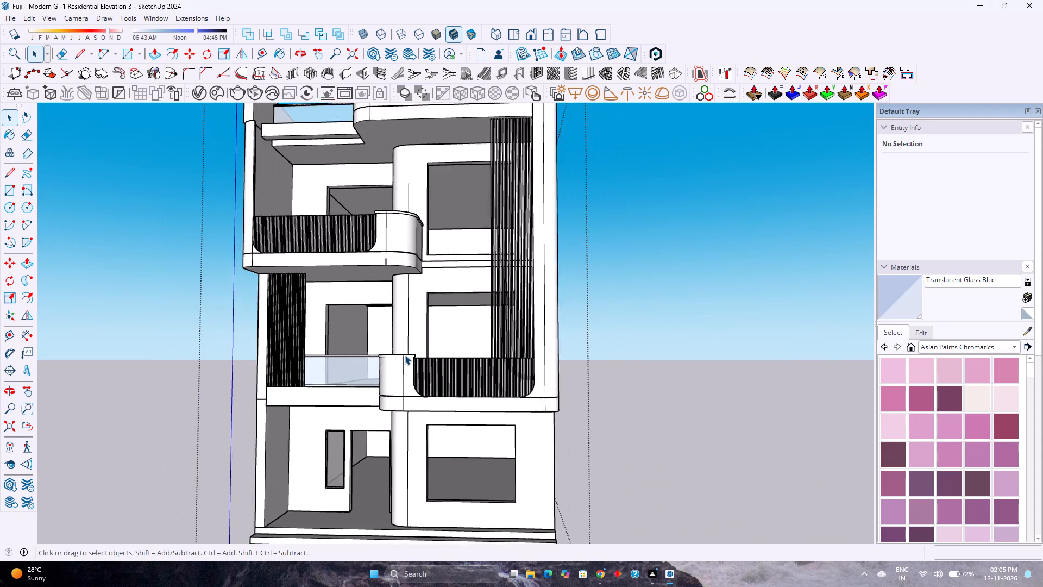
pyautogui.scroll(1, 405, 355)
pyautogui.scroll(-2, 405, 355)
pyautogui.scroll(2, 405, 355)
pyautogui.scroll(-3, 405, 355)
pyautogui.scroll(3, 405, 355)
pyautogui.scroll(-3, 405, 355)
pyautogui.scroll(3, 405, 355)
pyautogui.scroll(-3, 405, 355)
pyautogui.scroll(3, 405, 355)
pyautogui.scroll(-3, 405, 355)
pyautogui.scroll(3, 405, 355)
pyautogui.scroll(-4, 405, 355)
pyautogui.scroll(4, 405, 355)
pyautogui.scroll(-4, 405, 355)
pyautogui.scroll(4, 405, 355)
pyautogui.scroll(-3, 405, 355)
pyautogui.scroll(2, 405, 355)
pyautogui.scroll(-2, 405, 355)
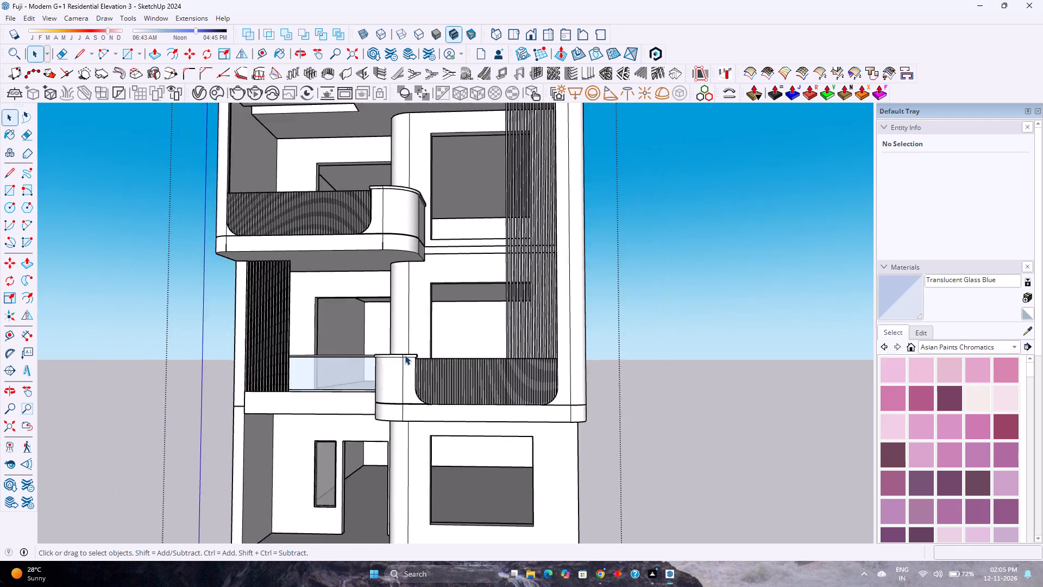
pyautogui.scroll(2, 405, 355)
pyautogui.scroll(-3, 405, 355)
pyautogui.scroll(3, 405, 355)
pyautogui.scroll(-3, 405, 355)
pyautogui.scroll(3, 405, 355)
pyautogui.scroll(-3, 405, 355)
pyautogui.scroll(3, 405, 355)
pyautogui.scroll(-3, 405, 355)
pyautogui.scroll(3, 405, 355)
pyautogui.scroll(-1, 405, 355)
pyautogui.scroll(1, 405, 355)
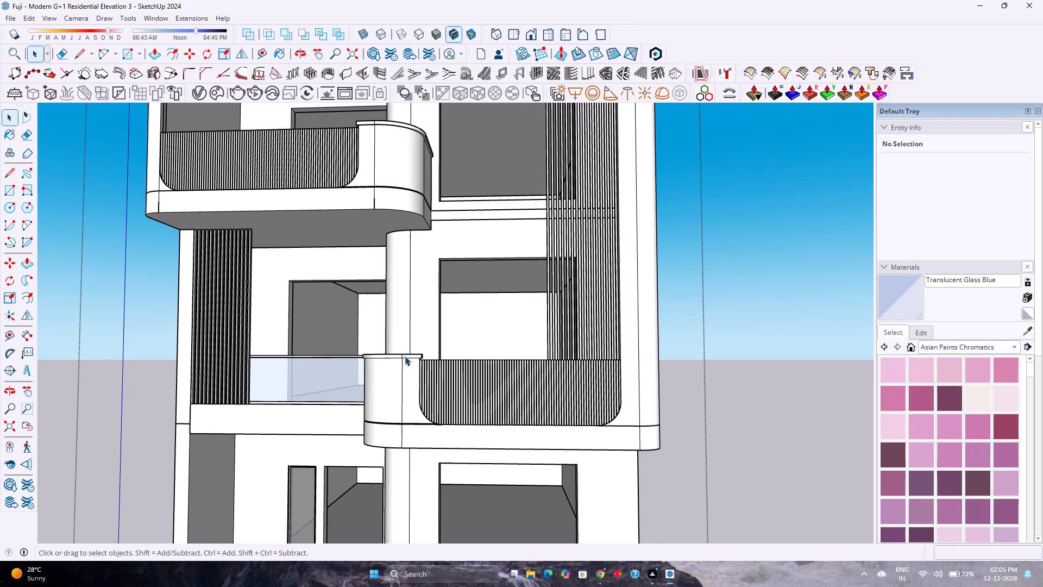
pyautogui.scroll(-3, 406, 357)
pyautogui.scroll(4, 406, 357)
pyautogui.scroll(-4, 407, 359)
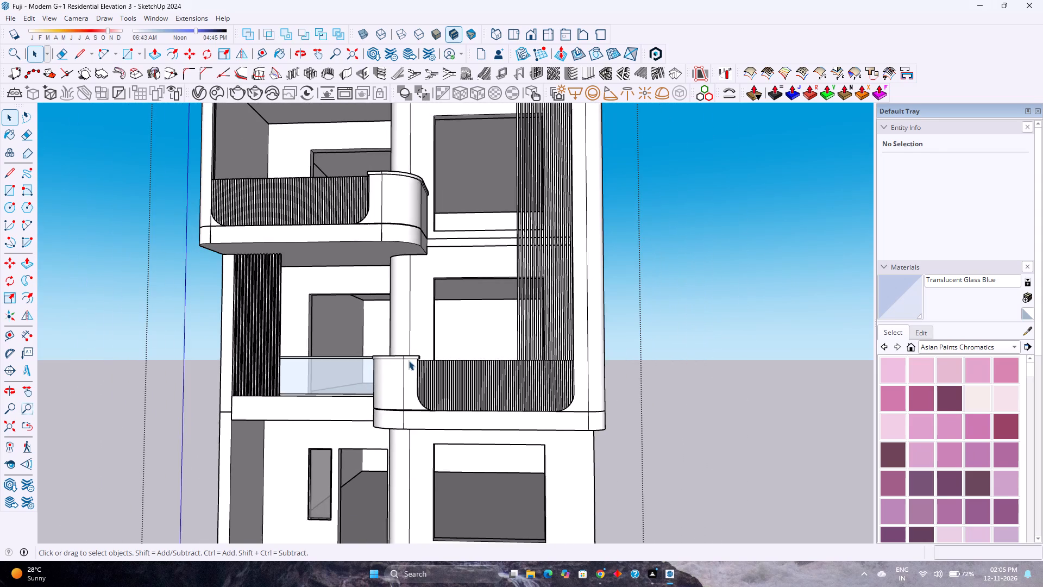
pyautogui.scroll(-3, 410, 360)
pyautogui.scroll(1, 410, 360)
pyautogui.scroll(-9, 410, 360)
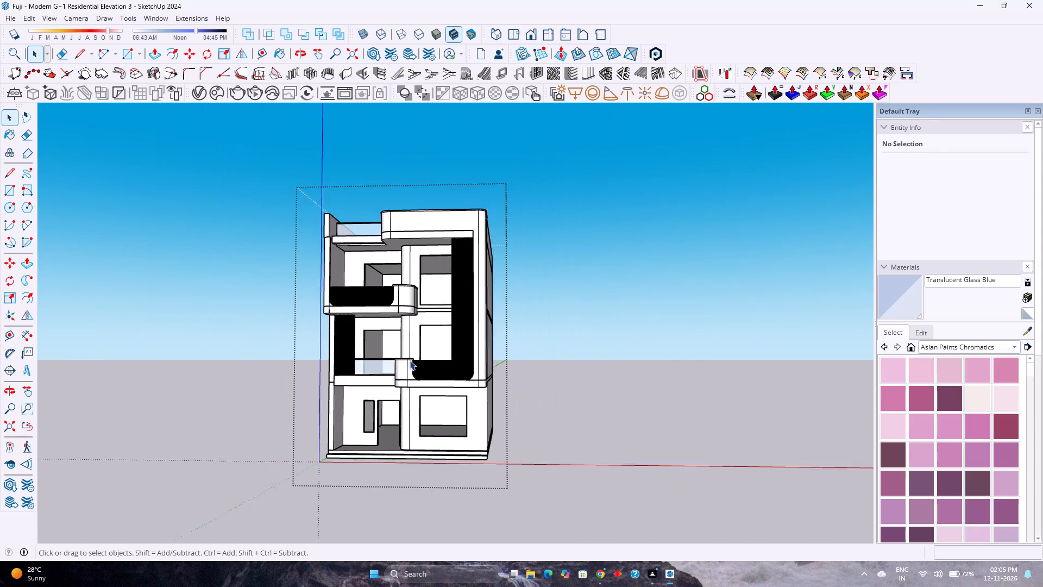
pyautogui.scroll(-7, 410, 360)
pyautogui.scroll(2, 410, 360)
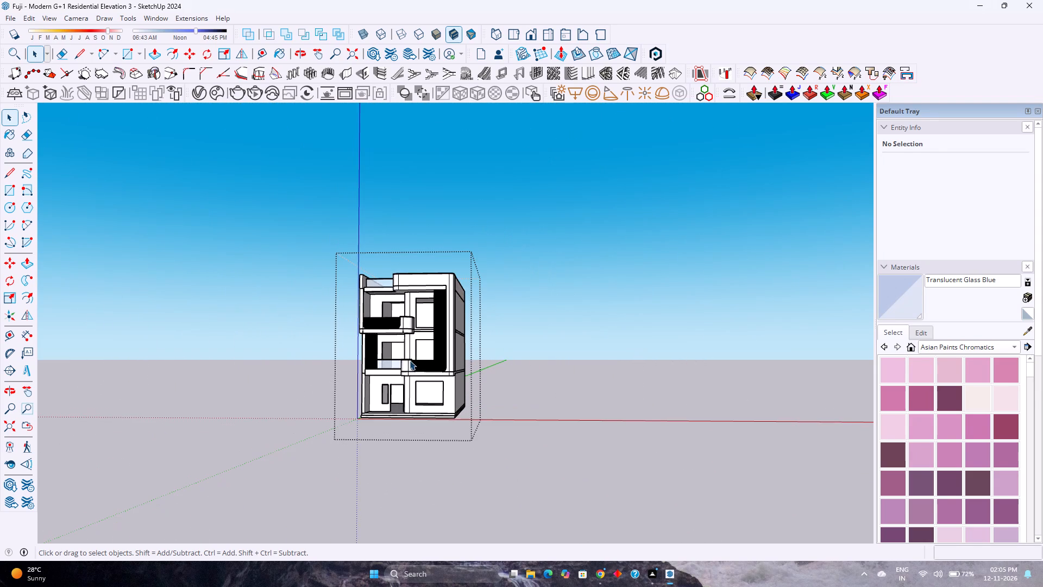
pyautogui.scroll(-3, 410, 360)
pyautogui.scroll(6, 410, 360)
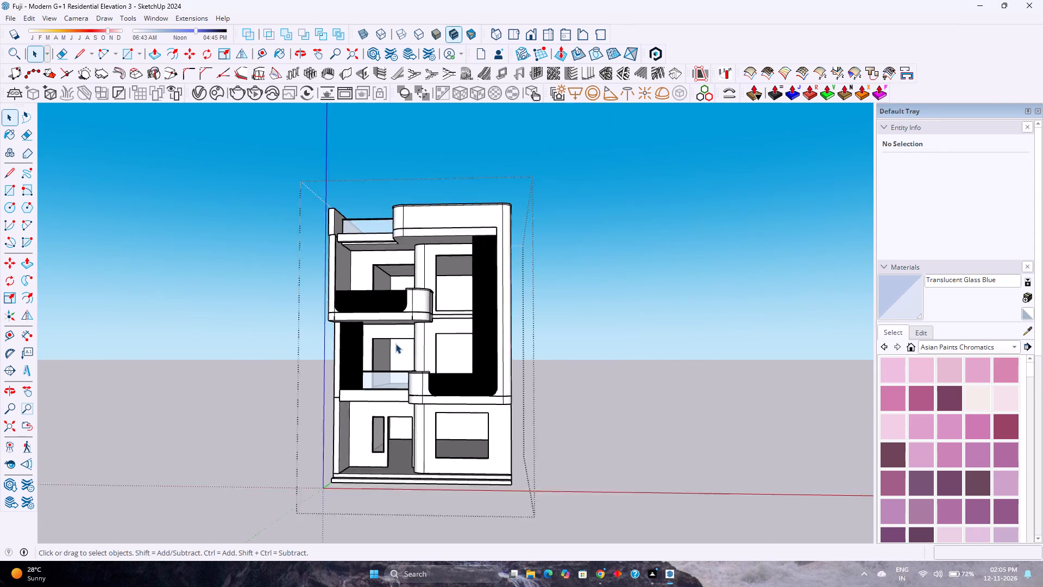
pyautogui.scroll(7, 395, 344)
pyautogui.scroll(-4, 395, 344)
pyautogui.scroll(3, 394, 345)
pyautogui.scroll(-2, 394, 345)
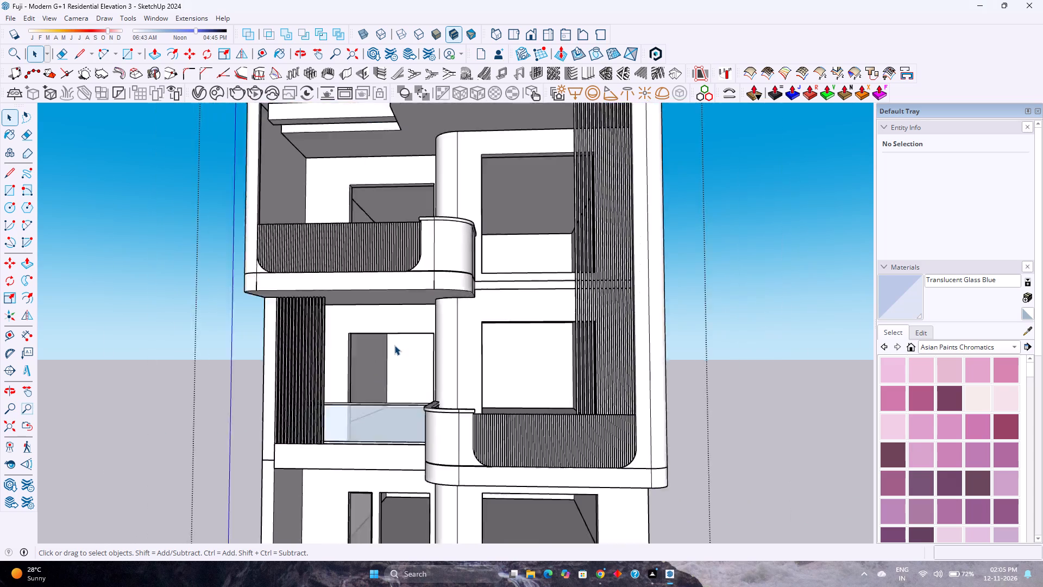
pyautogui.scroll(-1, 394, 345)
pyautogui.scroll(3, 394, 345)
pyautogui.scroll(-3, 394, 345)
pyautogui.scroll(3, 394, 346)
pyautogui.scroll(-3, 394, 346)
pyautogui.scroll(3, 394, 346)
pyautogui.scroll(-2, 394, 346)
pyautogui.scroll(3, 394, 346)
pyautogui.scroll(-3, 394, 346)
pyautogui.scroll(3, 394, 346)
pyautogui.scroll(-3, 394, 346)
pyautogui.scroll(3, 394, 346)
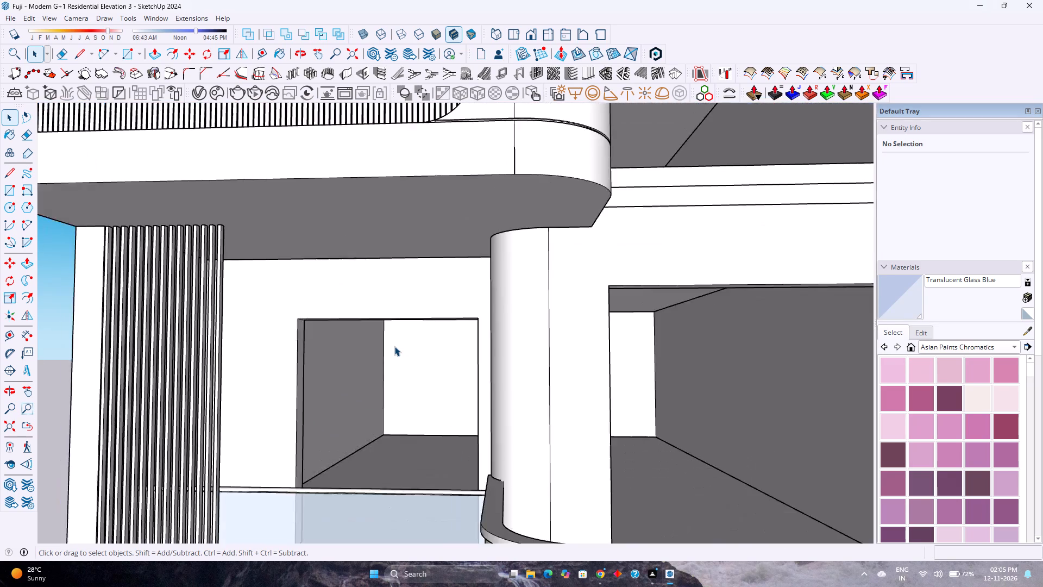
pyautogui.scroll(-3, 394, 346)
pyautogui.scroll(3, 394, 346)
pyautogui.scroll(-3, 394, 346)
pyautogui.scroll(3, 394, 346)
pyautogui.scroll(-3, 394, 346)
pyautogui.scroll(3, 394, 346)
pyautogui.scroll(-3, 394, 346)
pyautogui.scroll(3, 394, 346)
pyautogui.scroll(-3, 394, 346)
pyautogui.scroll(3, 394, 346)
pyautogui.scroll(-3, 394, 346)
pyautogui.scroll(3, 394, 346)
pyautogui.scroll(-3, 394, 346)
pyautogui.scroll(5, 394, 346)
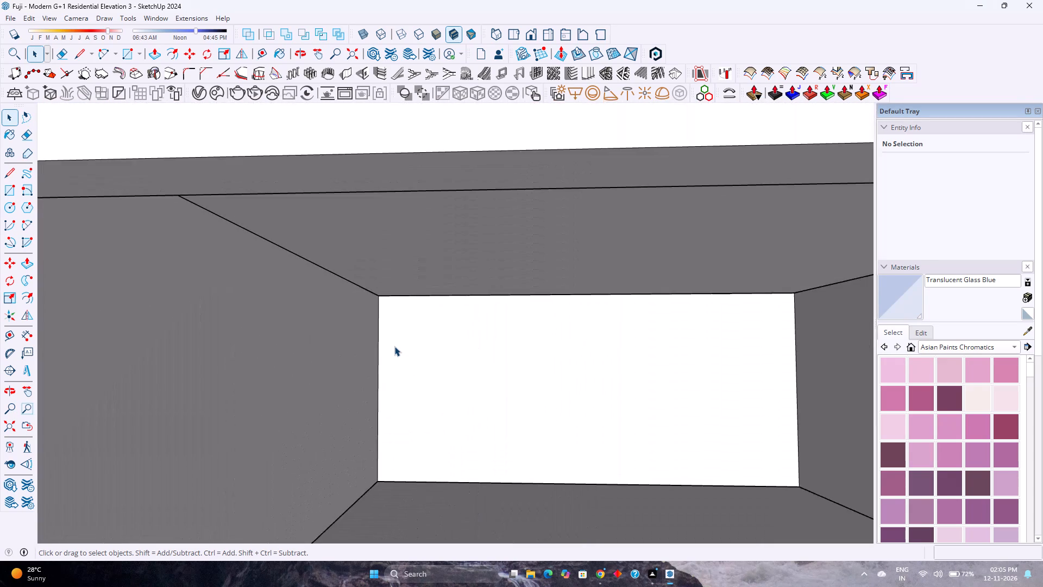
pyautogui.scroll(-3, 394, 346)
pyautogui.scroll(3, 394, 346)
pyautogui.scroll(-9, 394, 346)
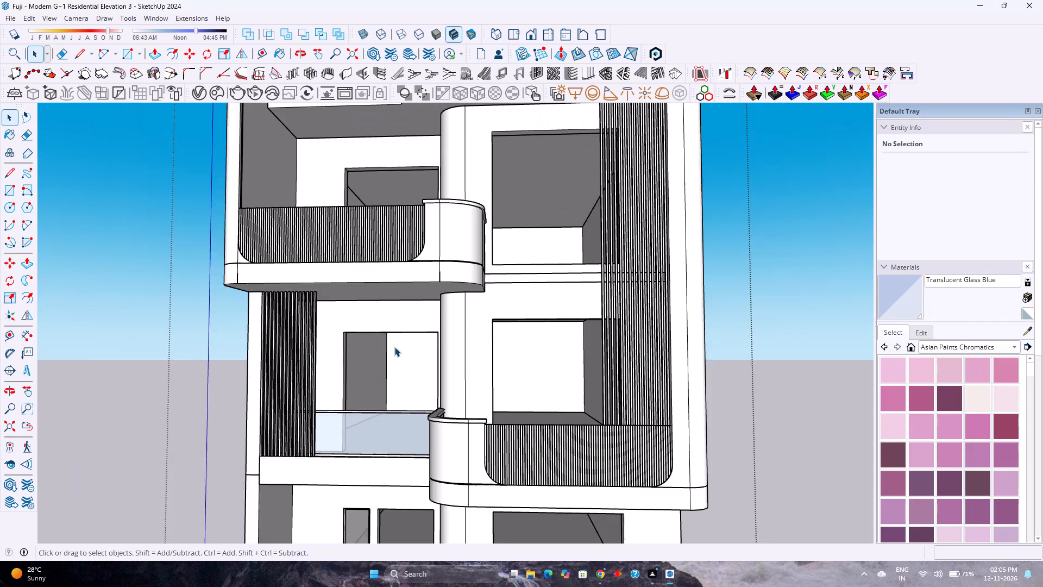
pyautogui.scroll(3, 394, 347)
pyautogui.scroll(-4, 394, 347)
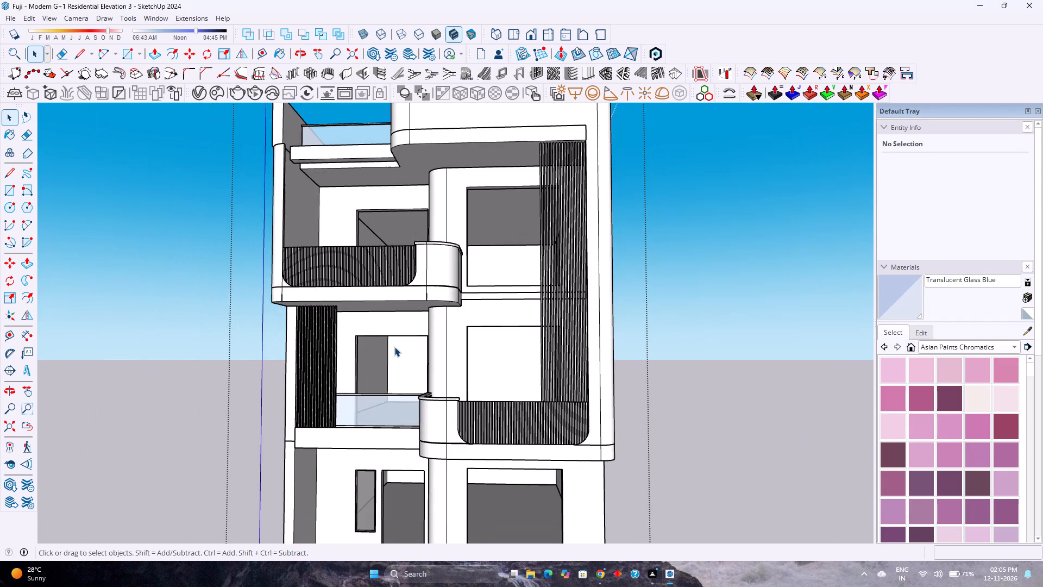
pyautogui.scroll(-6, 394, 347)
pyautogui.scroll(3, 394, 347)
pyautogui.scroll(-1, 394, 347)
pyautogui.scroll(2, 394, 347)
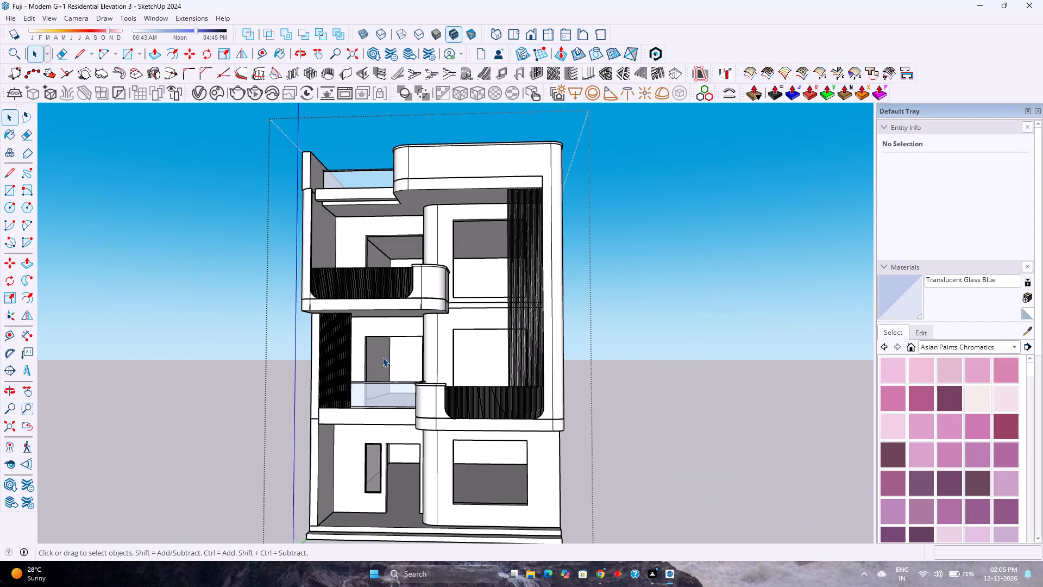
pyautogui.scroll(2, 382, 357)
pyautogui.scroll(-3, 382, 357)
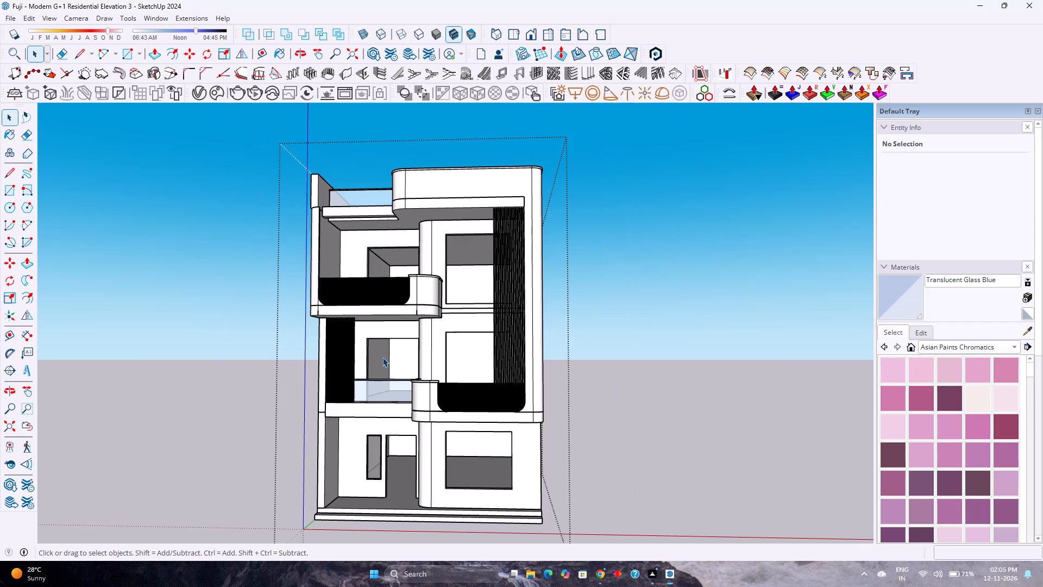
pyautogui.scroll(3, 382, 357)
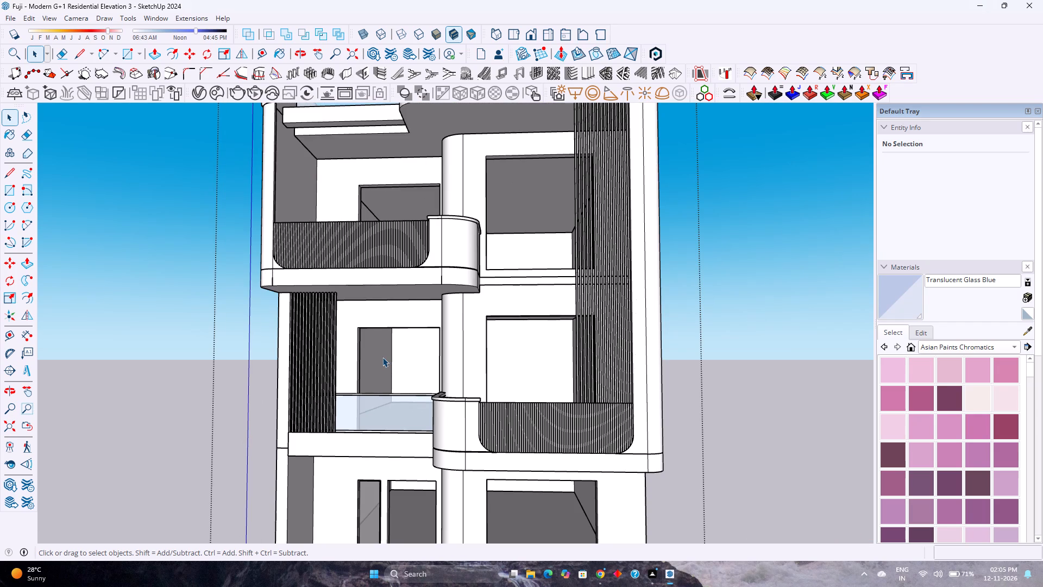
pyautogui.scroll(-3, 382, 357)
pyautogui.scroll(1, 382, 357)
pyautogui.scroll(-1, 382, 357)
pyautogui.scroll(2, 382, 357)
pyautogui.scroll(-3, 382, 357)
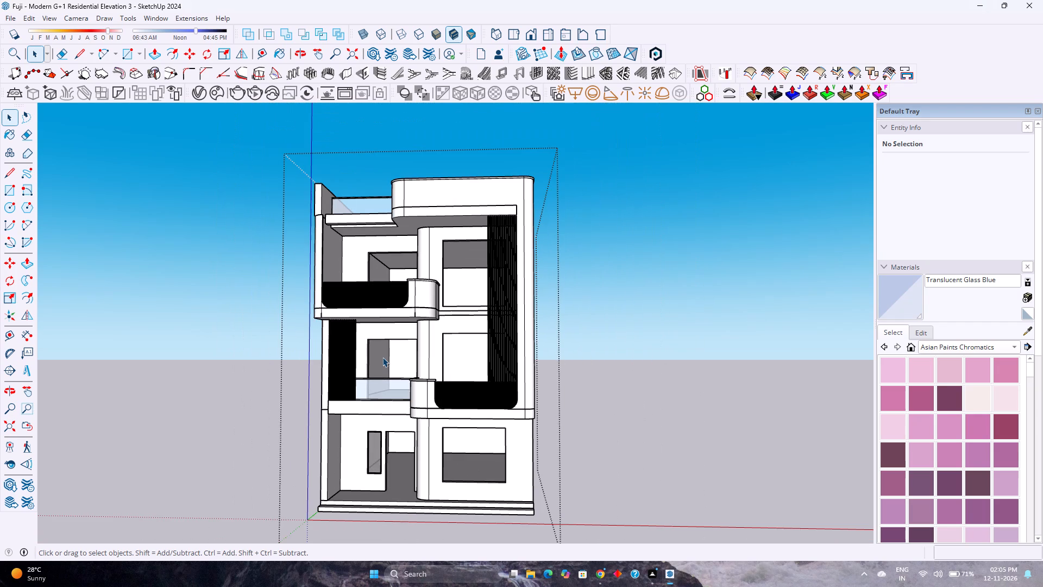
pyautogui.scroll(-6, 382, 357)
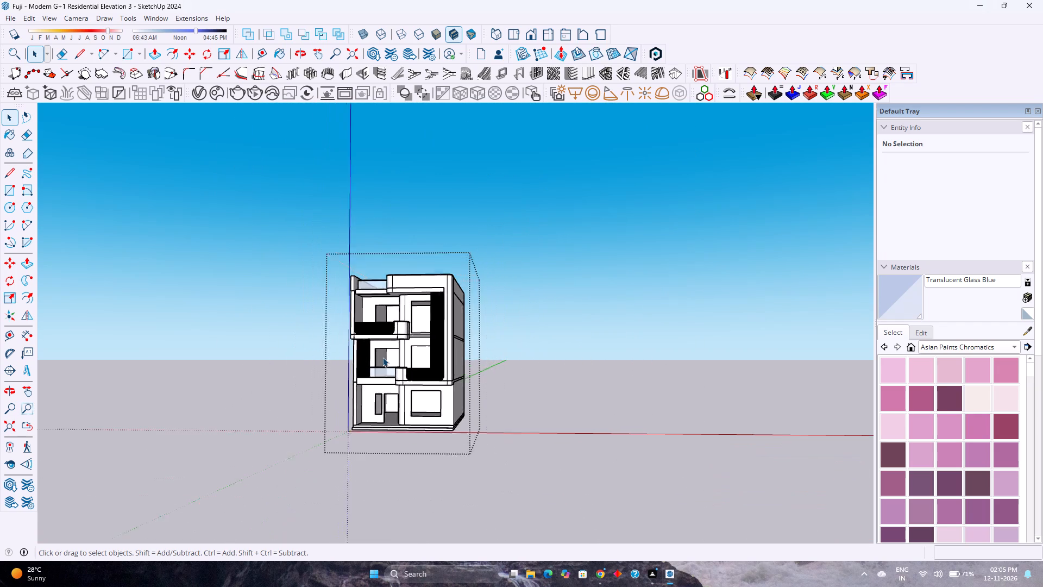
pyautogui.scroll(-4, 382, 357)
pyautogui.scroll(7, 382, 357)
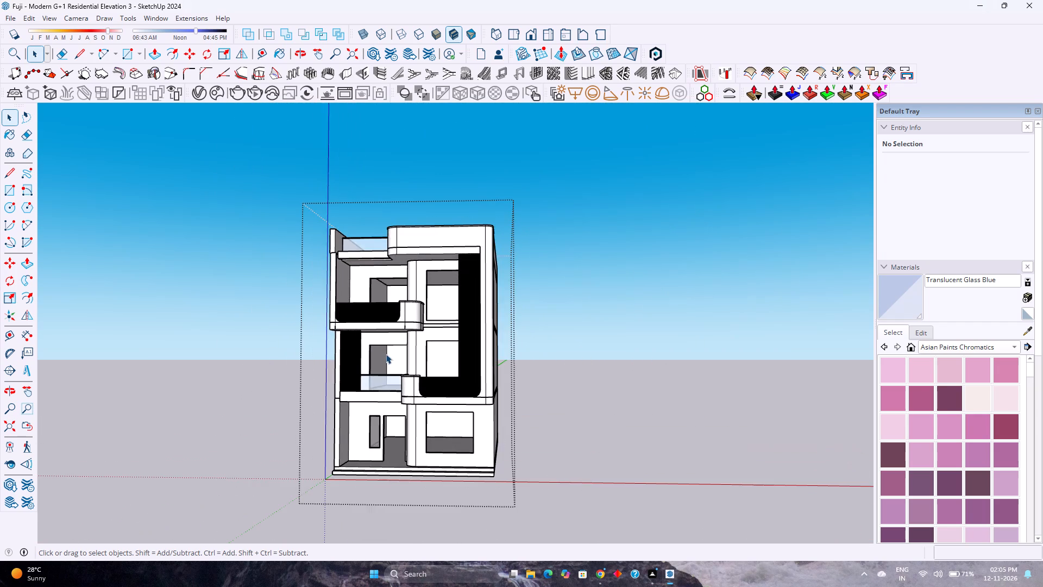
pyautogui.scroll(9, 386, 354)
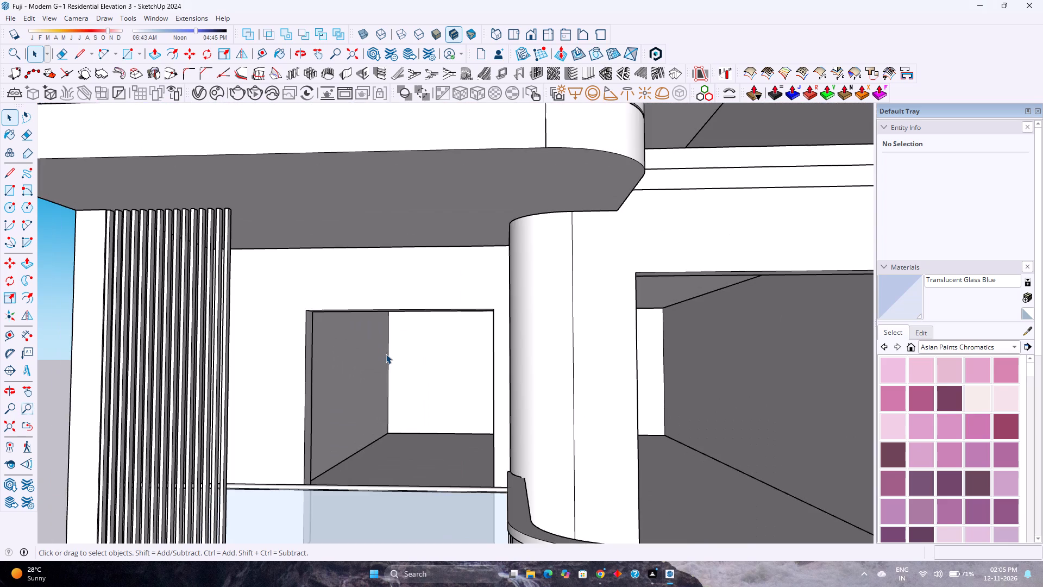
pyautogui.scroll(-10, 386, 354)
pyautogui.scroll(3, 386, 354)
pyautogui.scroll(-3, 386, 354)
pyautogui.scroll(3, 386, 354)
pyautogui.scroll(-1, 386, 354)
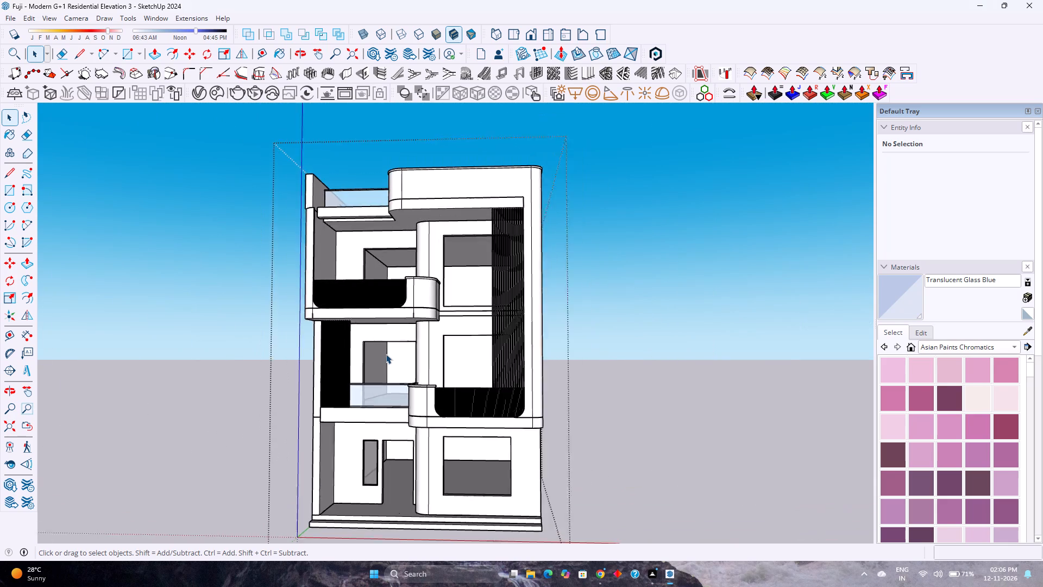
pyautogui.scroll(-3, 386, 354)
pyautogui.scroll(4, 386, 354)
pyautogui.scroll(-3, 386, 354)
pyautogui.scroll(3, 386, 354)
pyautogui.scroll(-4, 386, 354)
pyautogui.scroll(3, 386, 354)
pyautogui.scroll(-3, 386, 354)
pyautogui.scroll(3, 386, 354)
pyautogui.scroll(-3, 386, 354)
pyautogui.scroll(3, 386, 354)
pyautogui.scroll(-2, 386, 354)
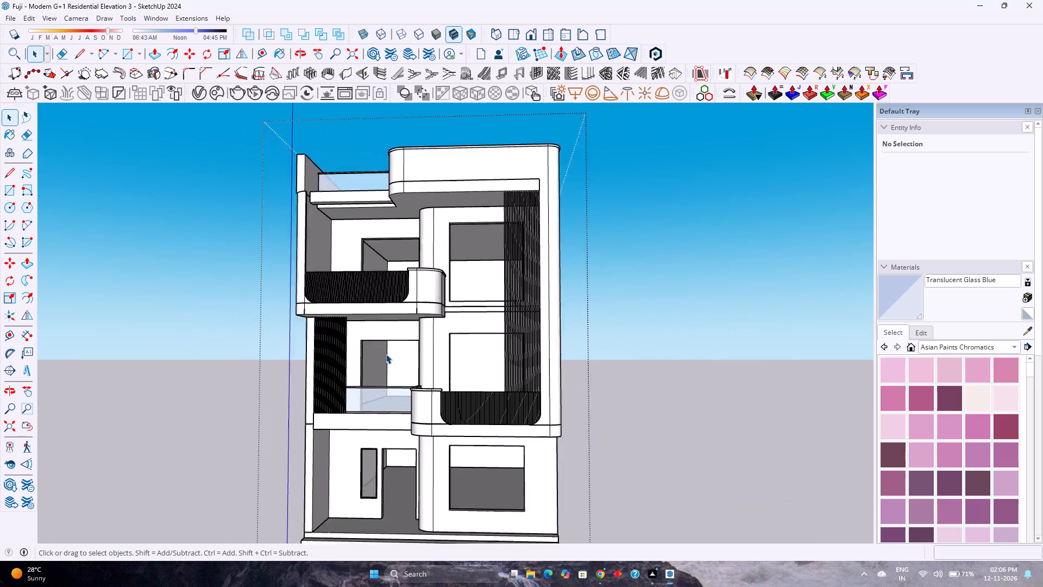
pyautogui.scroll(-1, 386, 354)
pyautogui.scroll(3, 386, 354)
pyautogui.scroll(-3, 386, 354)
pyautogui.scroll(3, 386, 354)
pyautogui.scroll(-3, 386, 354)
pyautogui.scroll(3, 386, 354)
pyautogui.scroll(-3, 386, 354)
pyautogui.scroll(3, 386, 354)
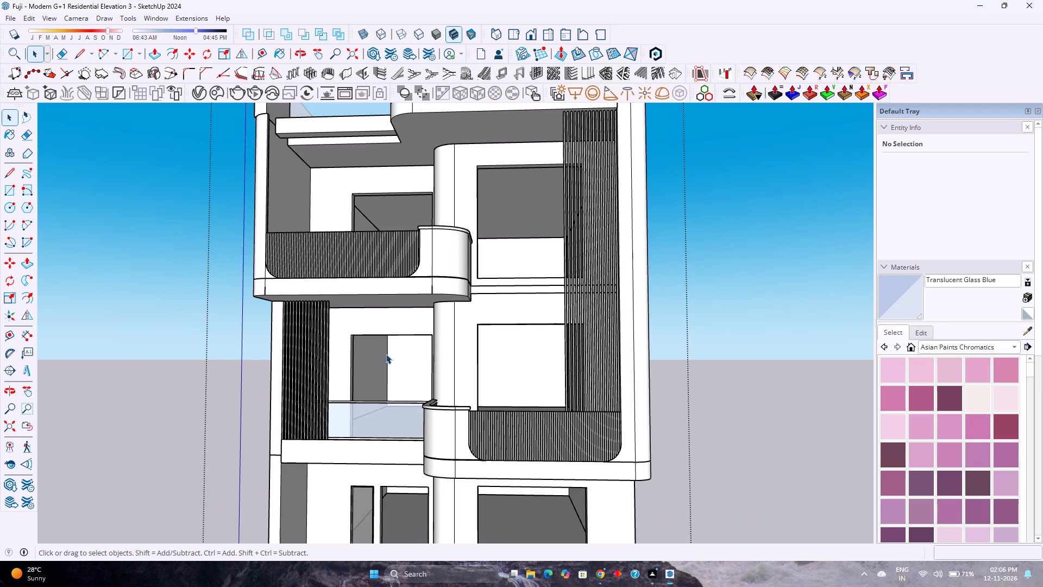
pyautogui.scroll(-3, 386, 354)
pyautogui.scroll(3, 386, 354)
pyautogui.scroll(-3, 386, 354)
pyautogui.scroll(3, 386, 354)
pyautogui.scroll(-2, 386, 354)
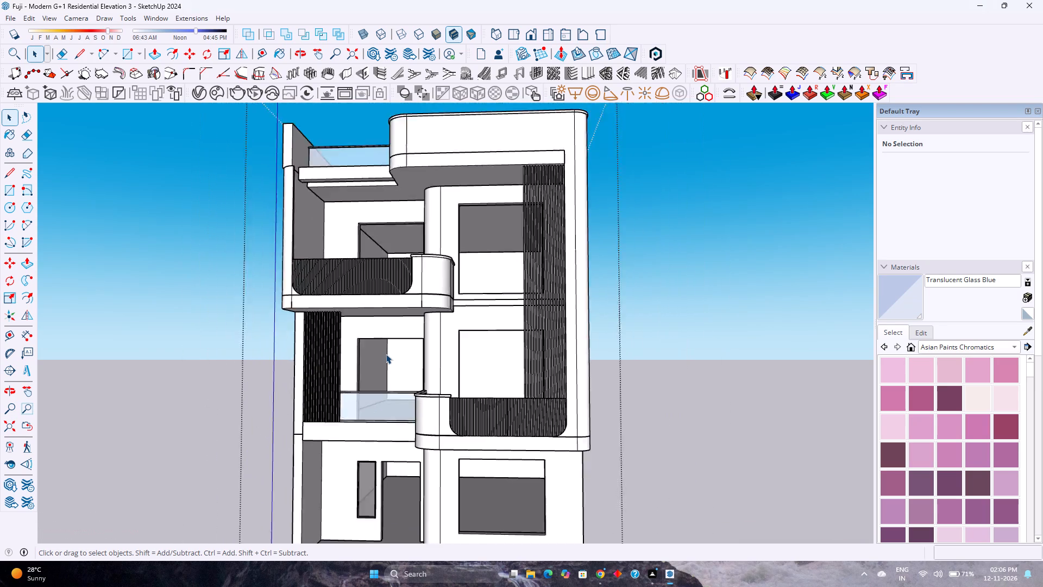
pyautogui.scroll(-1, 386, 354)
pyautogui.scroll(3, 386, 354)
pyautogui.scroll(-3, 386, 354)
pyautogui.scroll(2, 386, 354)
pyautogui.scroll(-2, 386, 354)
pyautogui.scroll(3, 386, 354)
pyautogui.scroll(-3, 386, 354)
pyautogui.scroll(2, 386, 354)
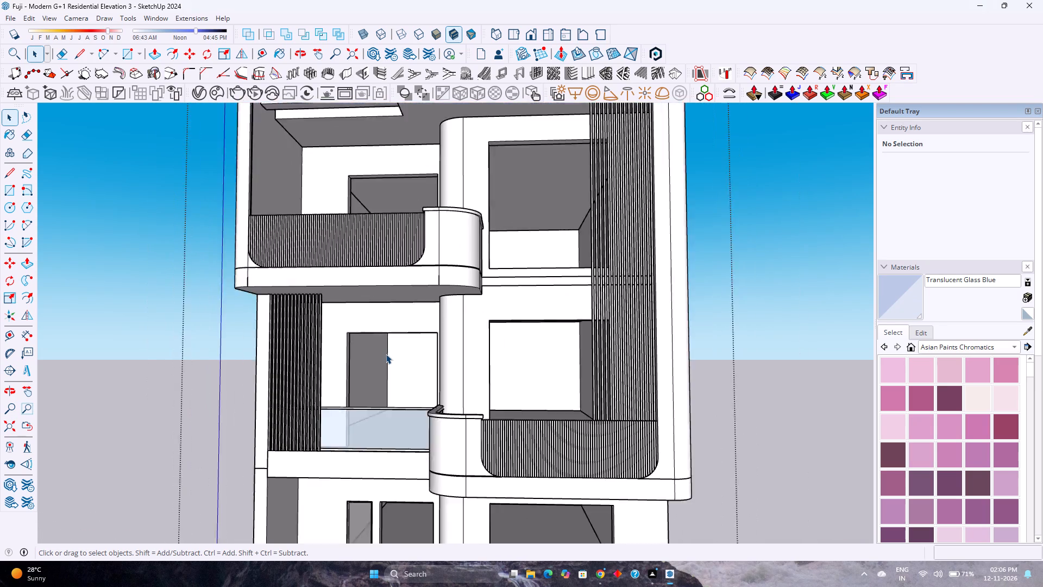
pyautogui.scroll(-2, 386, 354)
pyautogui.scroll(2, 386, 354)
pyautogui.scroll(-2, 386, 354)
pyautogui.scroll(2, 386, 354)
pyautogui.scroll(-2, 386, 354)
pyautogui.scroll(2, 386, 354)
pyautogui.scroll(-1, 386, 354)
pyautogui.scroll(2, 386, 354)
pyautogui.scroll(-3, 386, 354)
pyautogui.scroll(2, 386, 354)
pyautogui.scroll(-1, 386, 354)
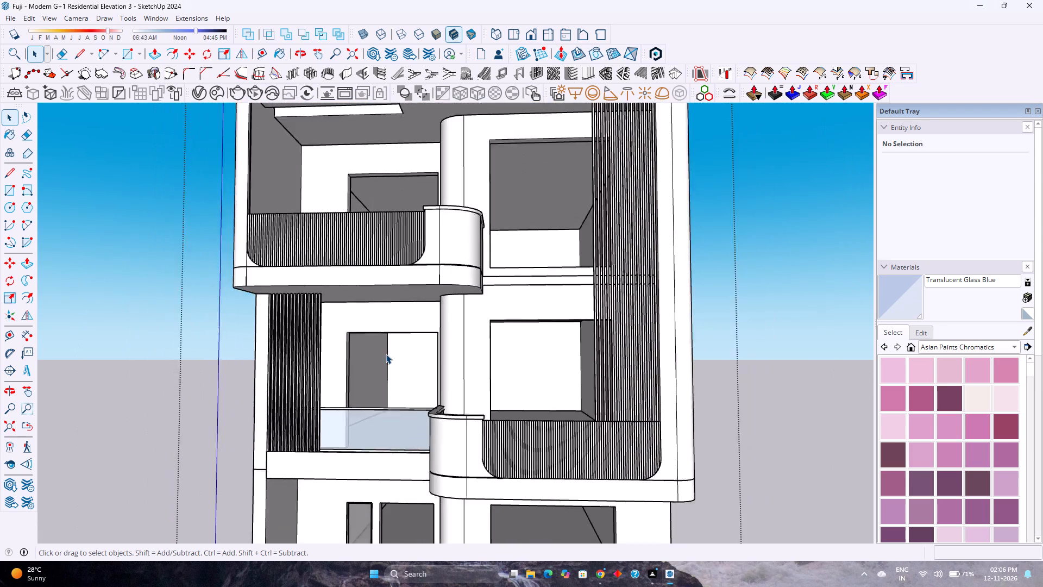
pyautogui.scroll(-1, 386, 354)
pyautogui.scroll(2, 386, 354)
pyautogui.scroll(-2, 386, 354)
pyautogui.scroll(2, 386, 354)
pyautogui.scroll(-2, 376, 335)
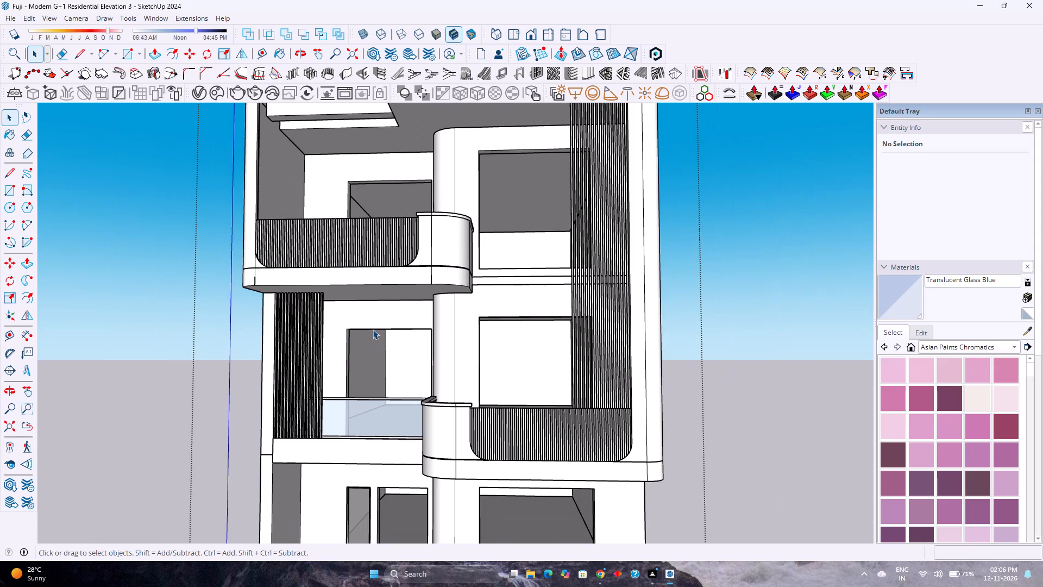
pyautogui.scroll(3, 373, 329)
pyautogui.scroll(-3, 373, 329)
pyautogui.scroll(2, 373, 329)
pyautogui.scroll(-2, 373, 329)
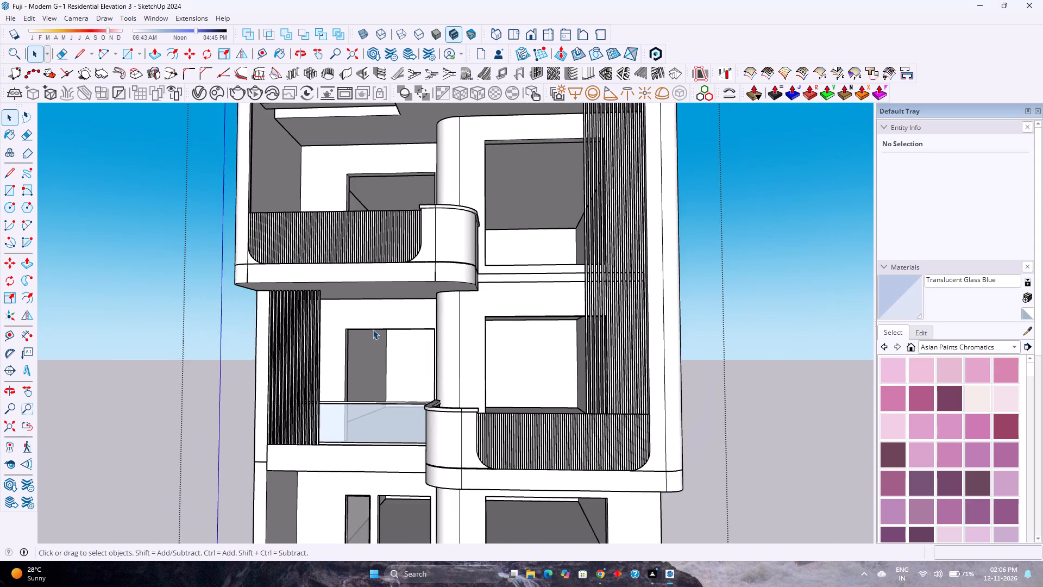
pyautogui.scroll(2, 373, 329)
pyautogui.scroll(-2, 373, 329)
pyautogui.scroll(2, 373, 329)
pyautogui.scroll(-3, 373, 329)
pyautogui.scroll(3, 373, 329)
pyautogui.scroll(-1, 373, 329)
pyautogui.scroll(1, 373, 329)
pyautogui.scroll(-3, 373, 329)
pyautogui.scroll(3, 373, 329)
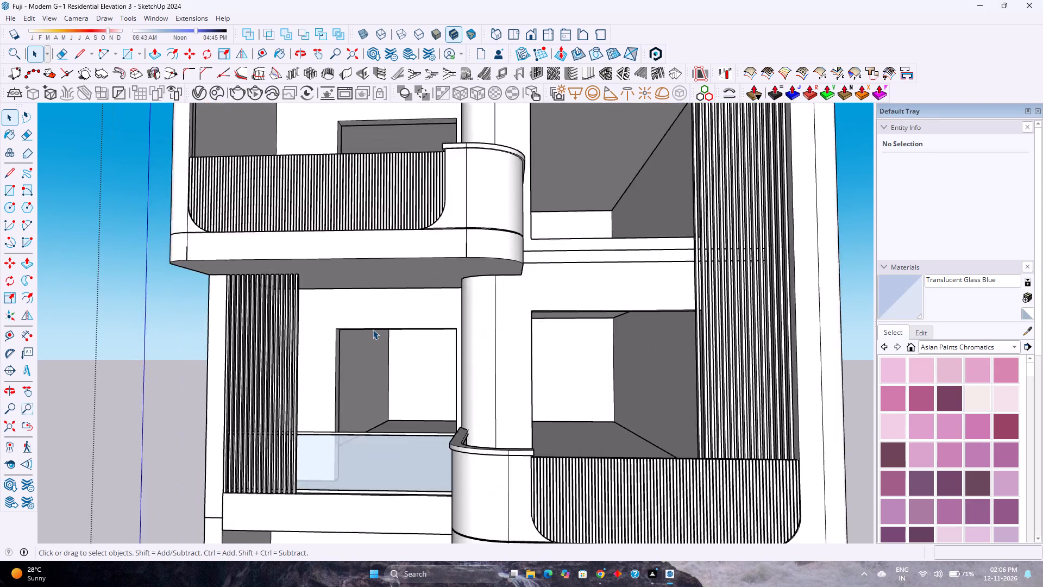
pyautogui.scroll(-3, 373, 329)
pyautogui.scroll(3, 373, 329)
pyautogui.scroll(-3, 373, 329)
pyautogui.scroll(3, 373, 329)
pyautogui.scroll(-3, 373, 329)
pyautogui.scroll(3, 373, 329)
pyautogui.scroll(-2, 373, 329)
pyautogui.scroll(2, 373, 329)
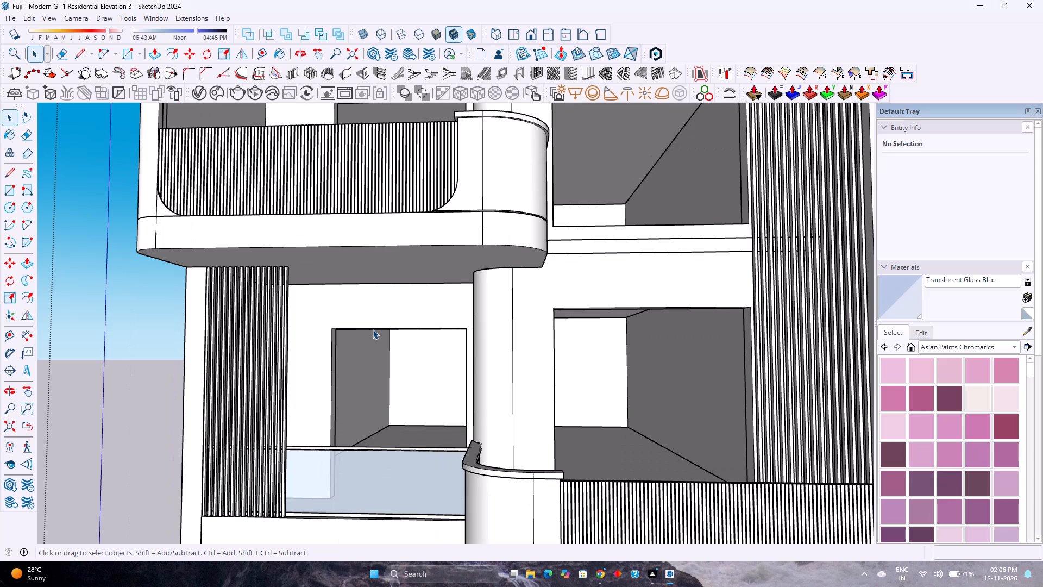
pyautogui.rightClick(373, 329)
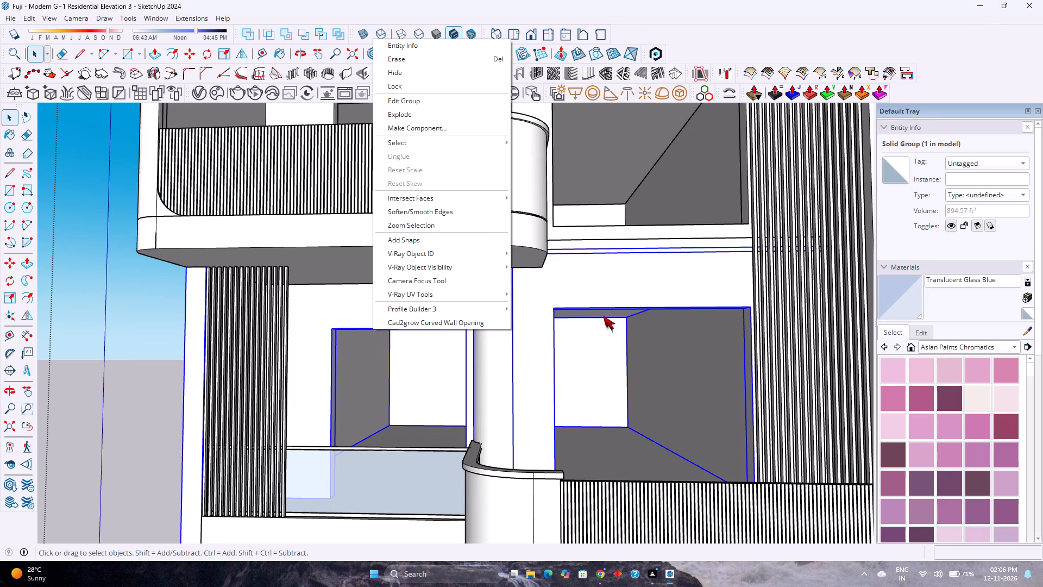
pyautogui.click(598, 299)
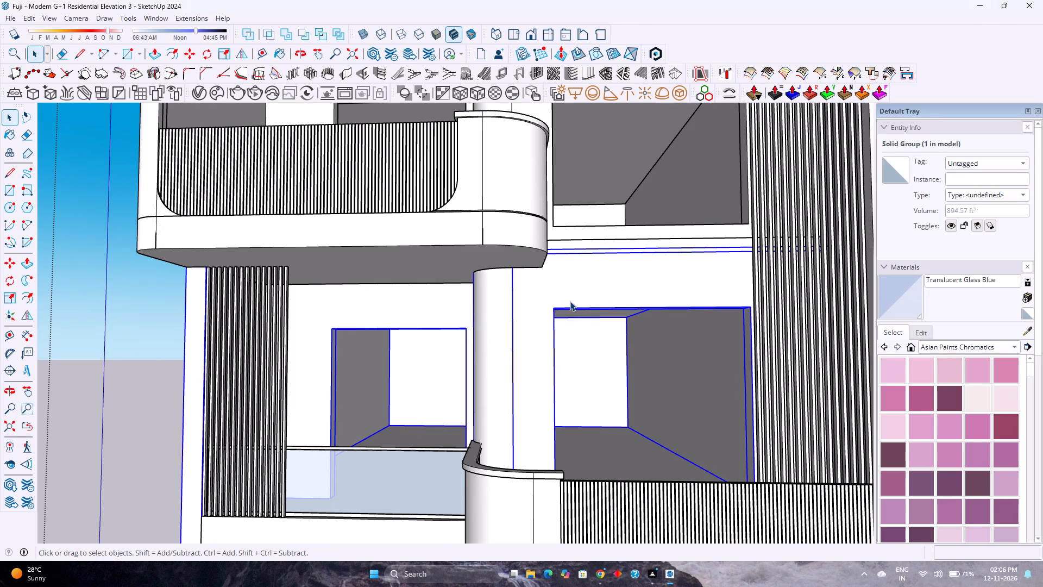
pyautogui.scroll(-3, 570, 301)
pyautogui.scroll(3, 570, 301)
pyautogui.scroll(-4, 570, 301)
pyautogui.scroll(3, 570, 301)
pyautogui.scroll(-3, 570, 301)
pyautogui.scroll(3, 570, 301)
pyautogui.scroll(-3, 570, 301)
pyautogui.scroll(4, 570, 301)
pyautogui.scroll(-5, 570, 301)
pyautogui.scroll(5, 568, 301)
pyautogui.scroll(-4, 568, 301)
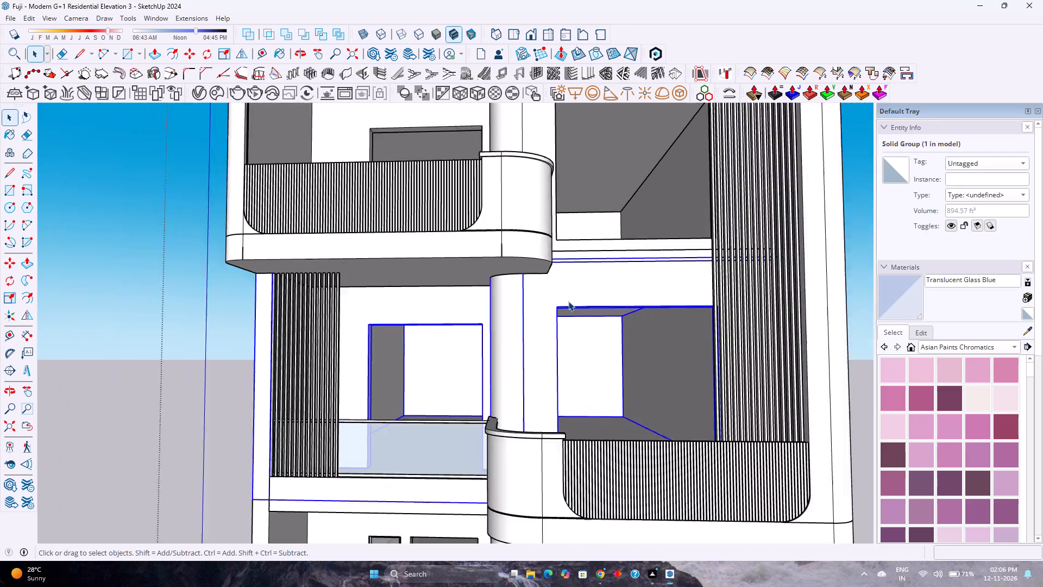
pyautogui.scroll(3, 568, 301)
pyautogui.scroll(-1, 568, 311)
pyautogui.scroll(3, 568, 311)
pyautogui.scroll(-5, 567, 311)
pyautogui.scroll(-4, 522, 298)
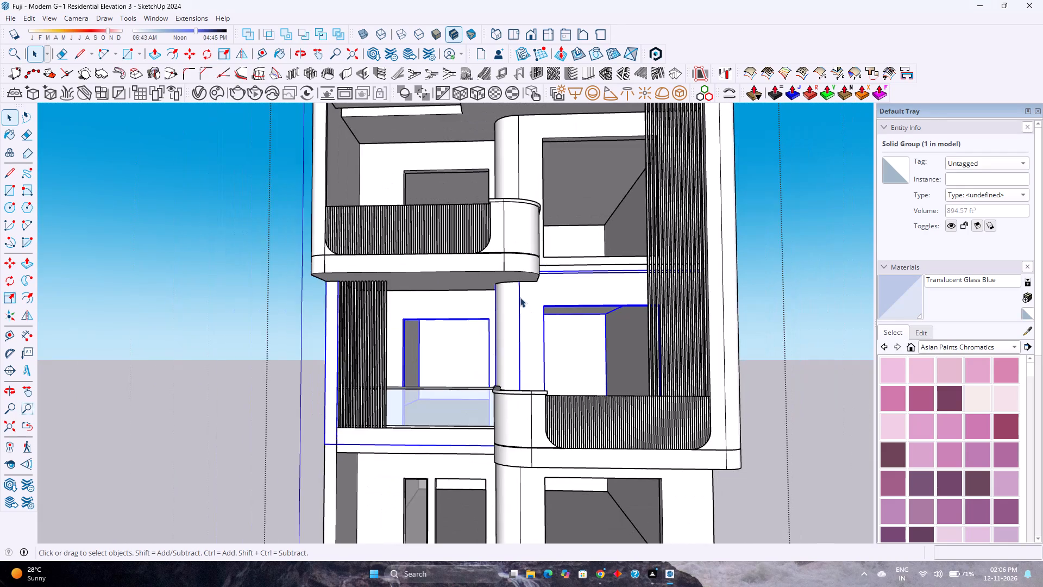
# Open the upper balcony's slab group and delete the short stray vertical edge where the front fascia meets the rounded corner.
pyautogui.scroll(-6, 519, 297)
pyautogui.scroll(6, 513, 276)
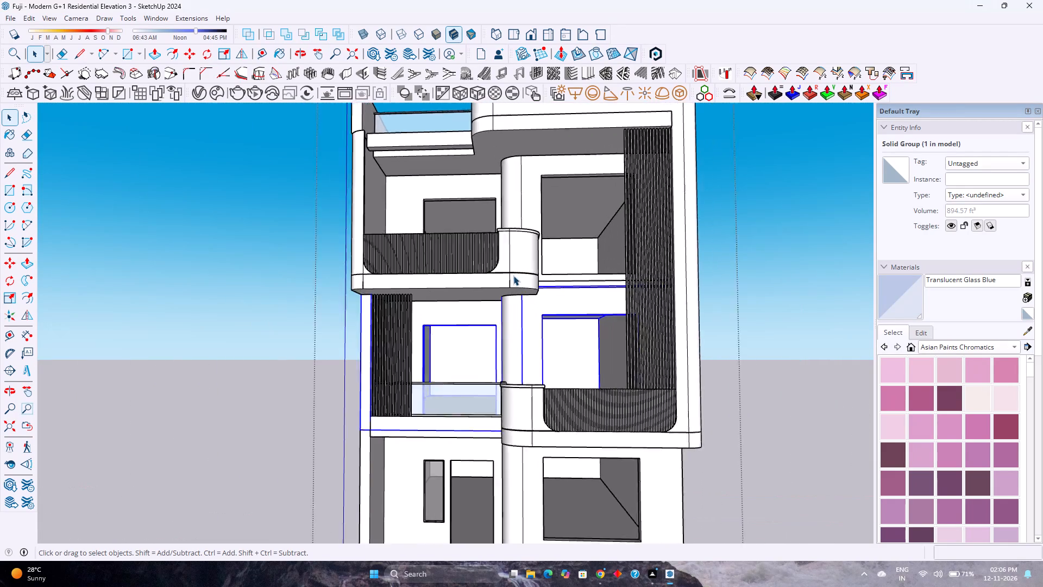
pyautogui.scroll(15, 513, 276)
pyautogui.moveTo(517, 294); pyautogui.dragTo(512, 300, button='middle')
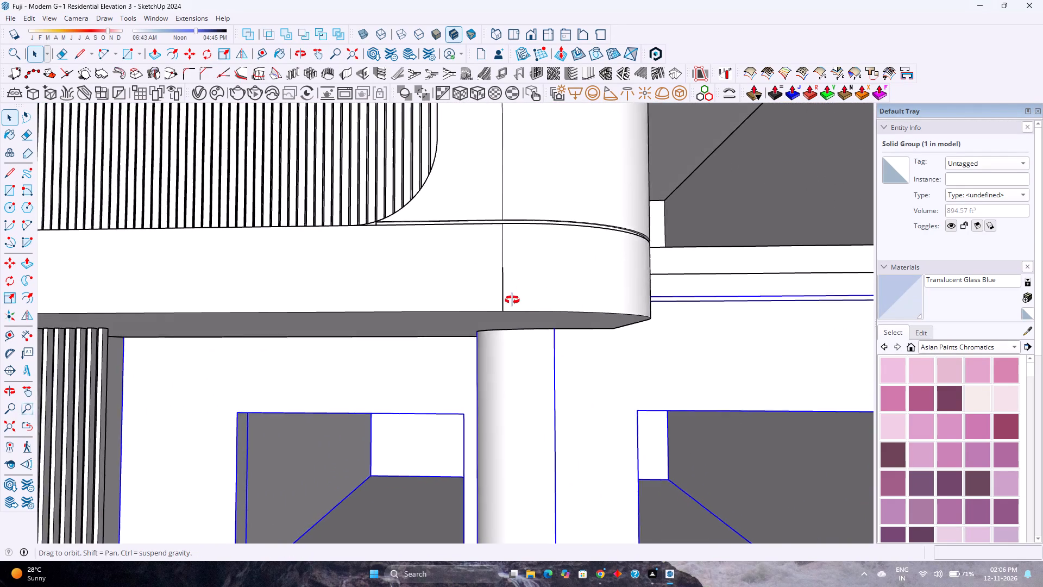
pyautogui.moveTo(512, 300); pyautogui.dragTo(500, 311, button='middle')
pyautogui.click(504, 303)
pyautogui.scroll(4, 504, 303)
pyautogui.doubleClick(504, 303)
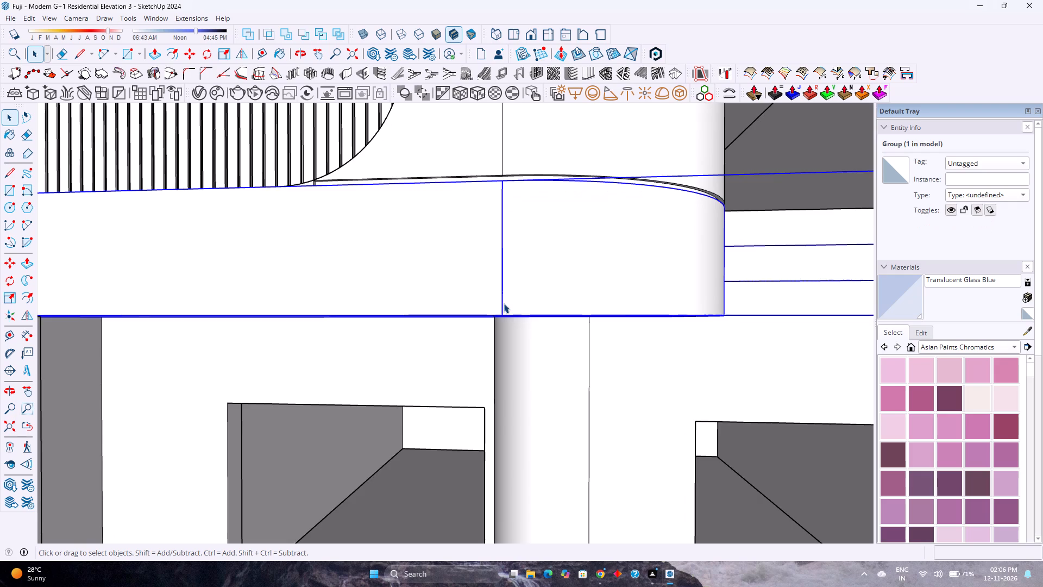
pyautogui.scroll(3, 502, 301)
pyautogui.click(502, 301)
pyautogui.scroll(3, 505, 298)
pyautogui.moveTo(505, 298); pyautogui.dragTo(358, 361, button='middle')
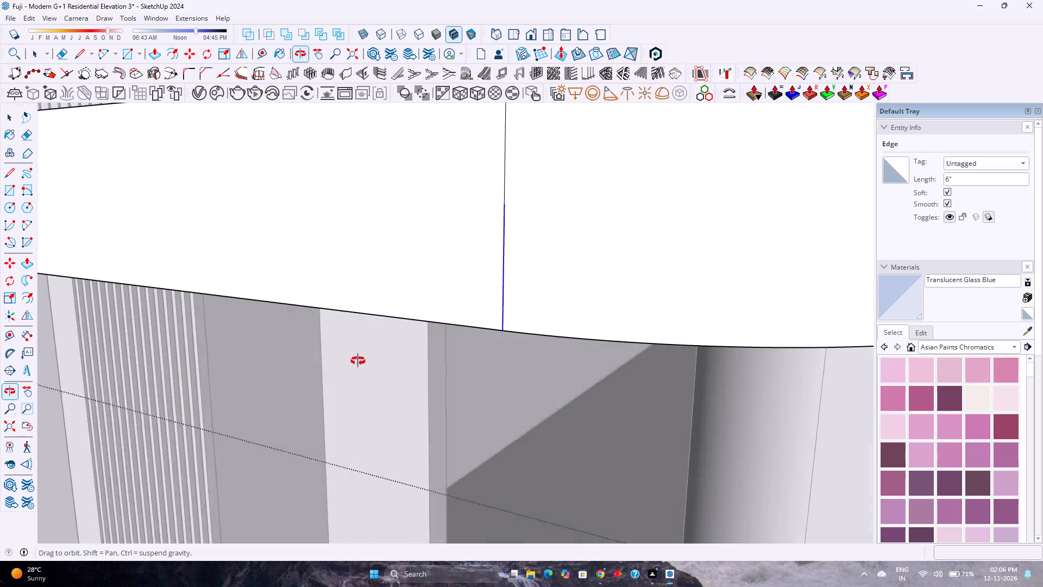
pyautogui.moveTo(358, 361); pyautogui.dragTo(316, 375, button='middle')
pyautogui.press('Delete')
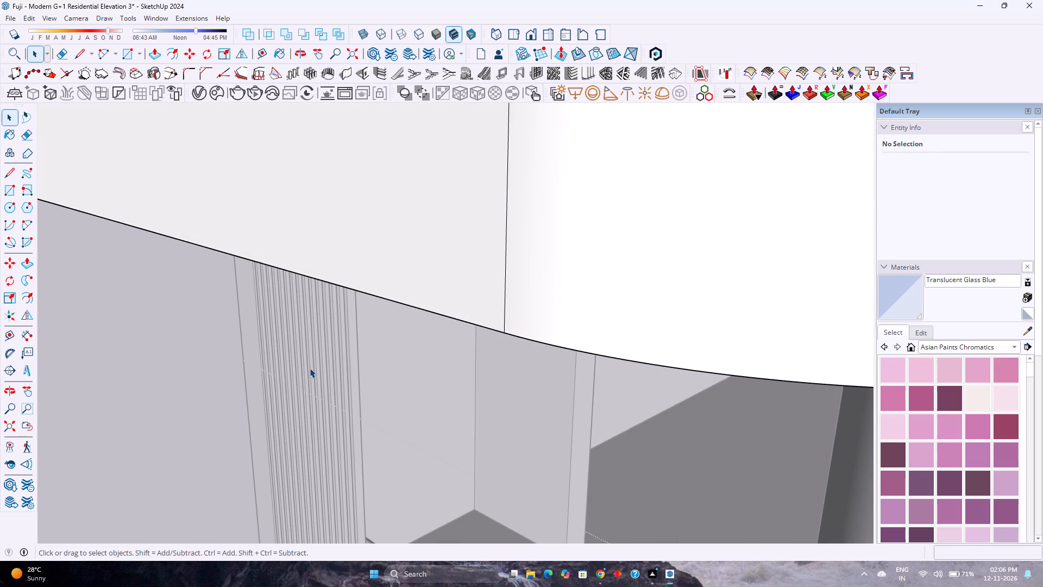
# Hide the slab's flat front face and the small curved face at its far end, exposing the edges between them.
pyautogui.scroll(-9, 336, 359)
pyautogui.scroll(4, 189, 284)
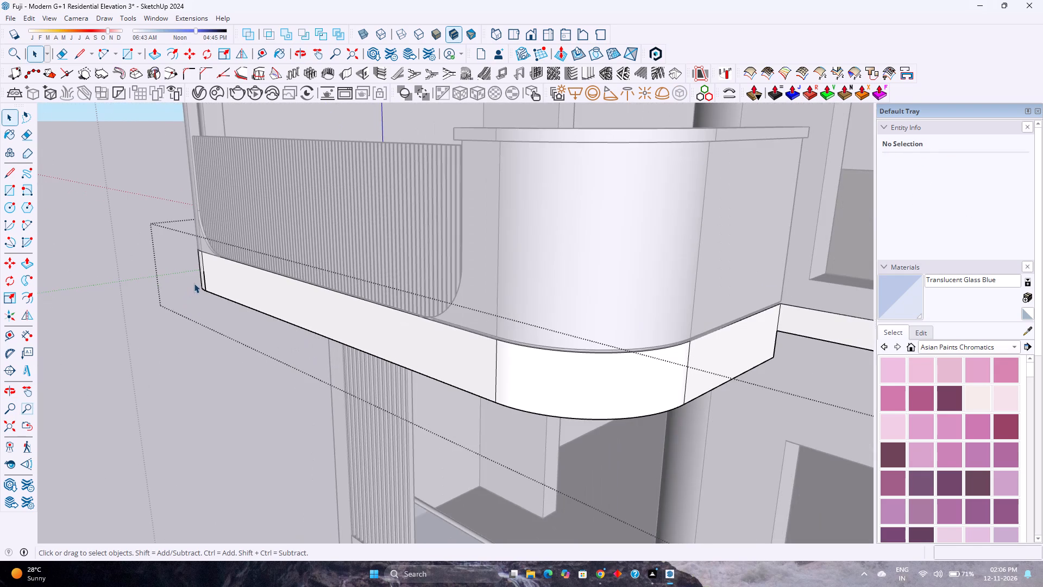
pyautogui.click(205, 281)
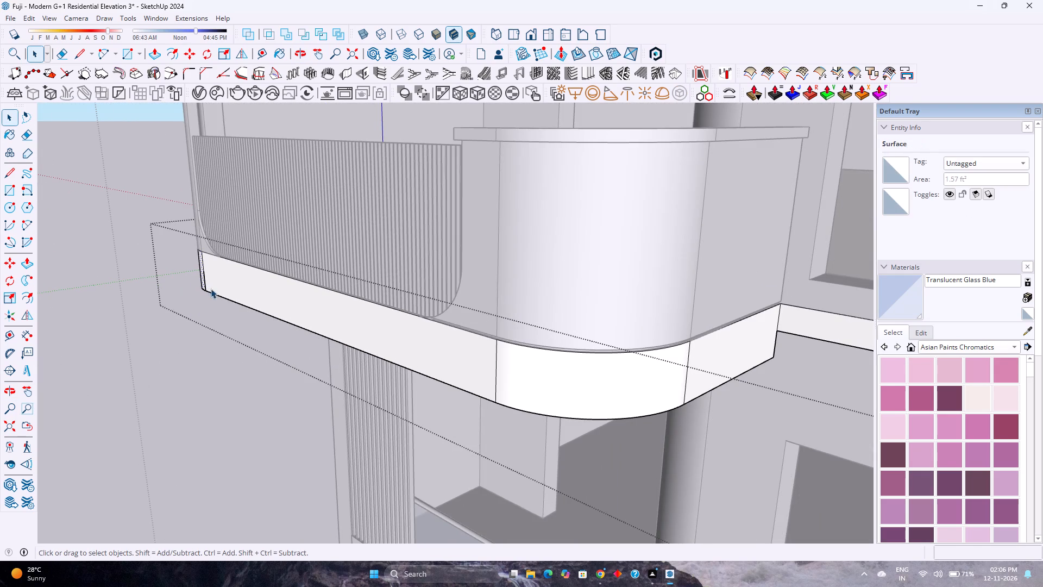
pyautogui.scroll(4, 210, 286)
pyautogui.click(203, 282)
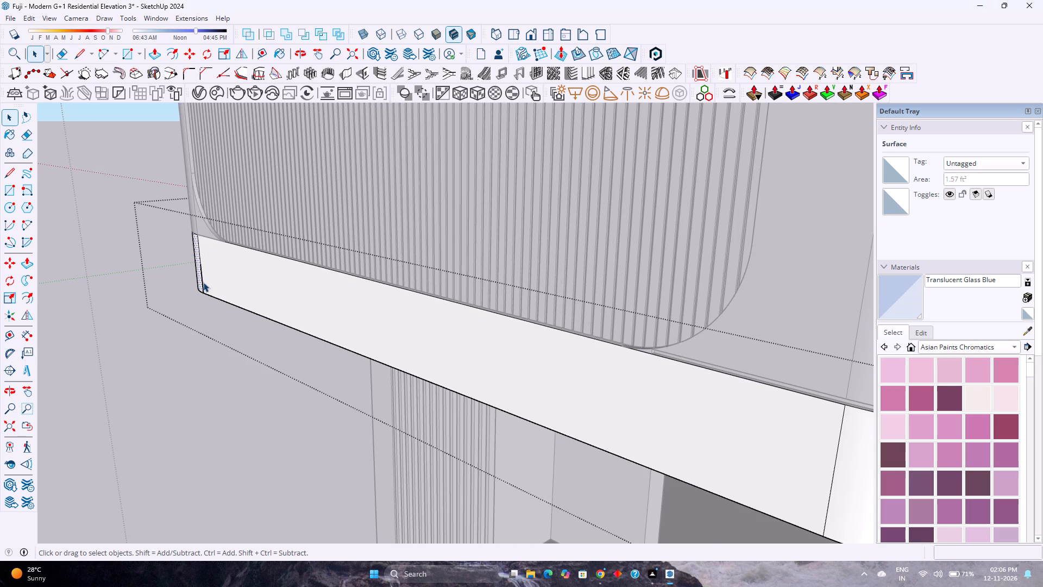
pyautogui.click(202, 282)
pyautogui.scroll(4, 197, 305)
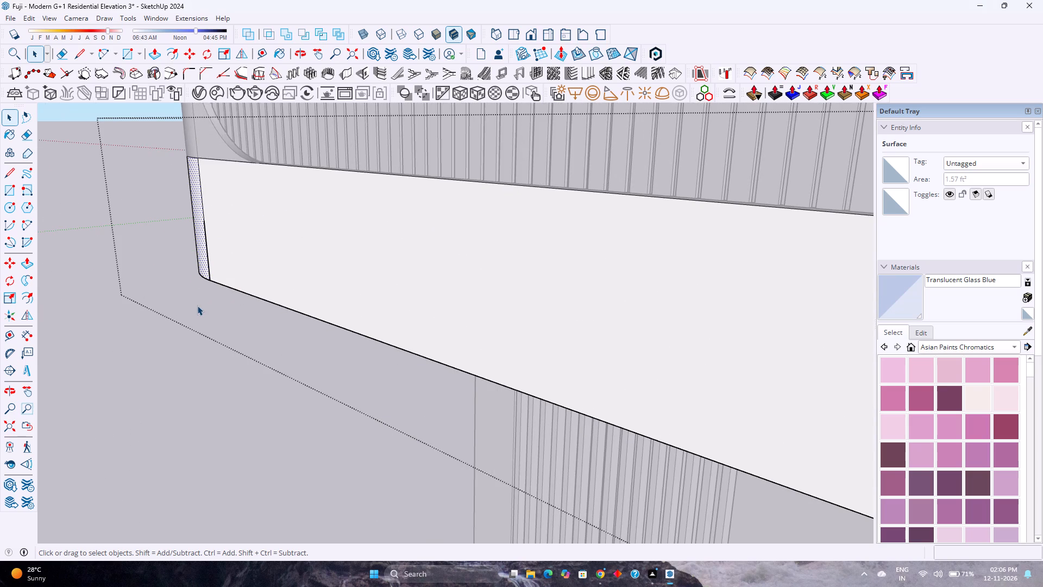
pyautogui.scroll(7, 202, 248)
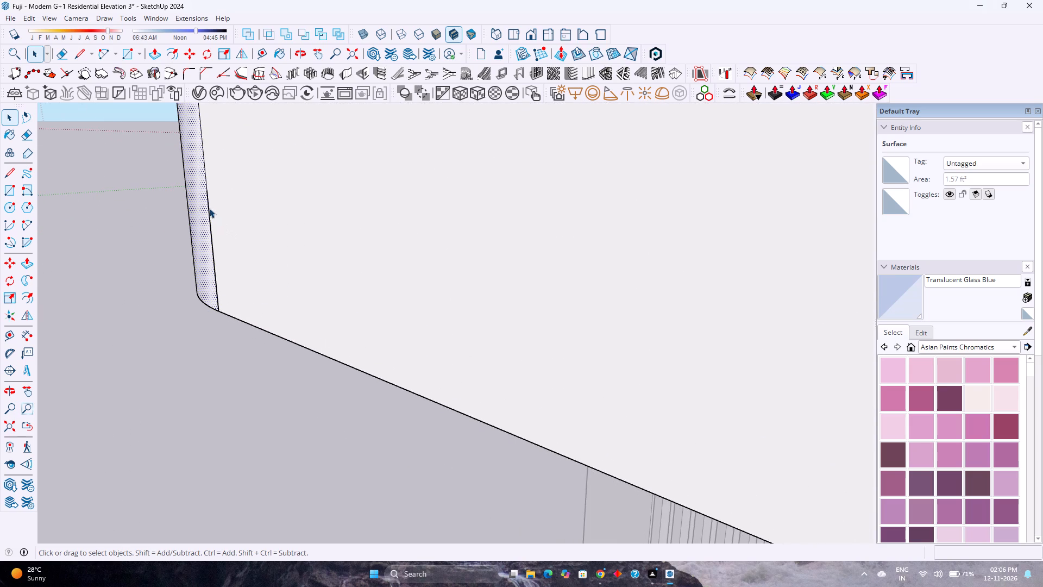
pyautogui.click(209, 208)
pyautogui.scroll(1, 214, 266)
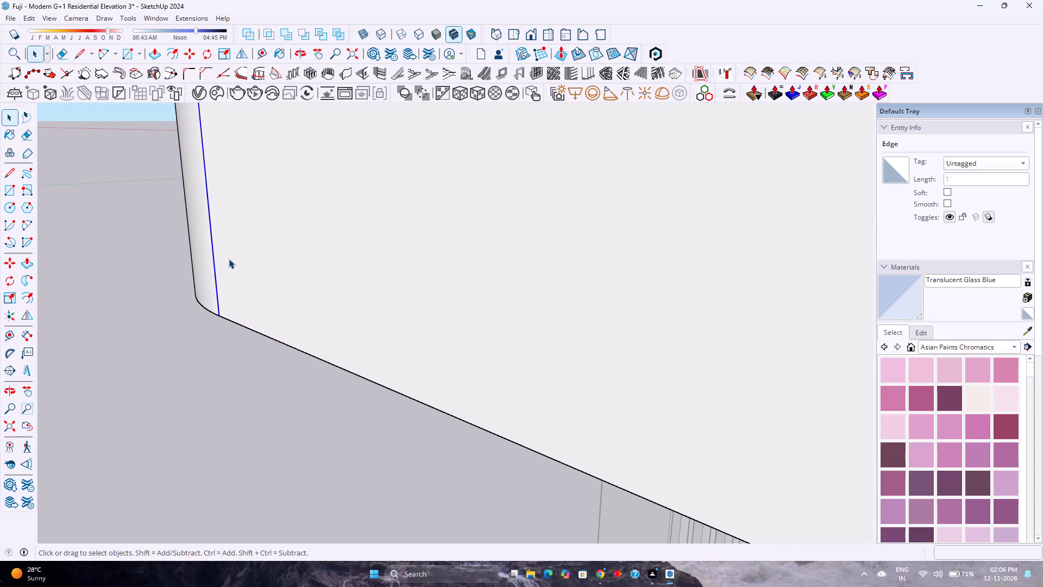
pyautogui.click(245, 257)
pyautogui.rightClick(245, 257)
pyautogui.click(280, 292)
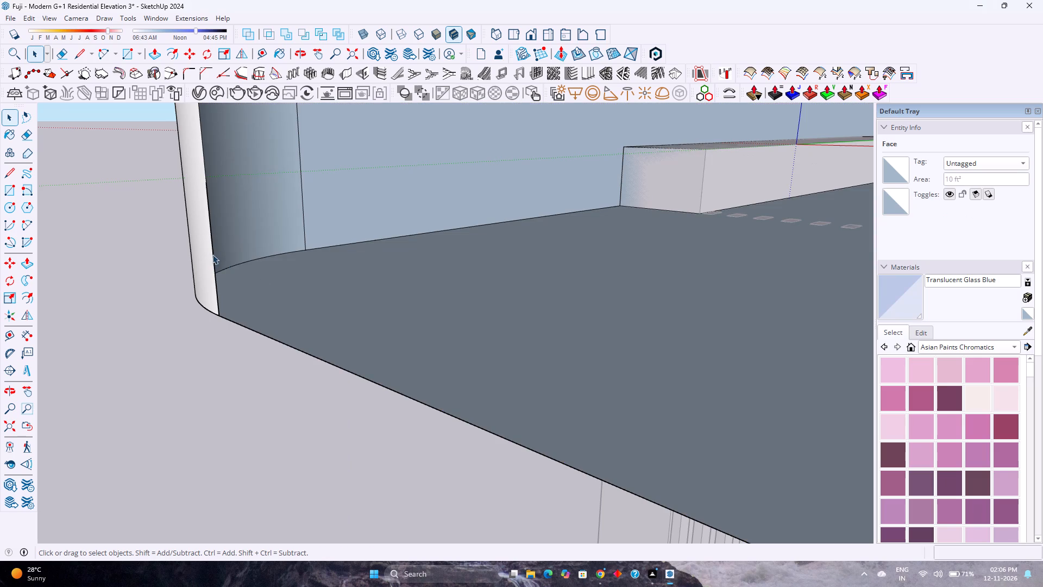
pyautogui.click(206, 250)
pyautogui.rightClick(206, 250)
pyautogui.click(230, 287)
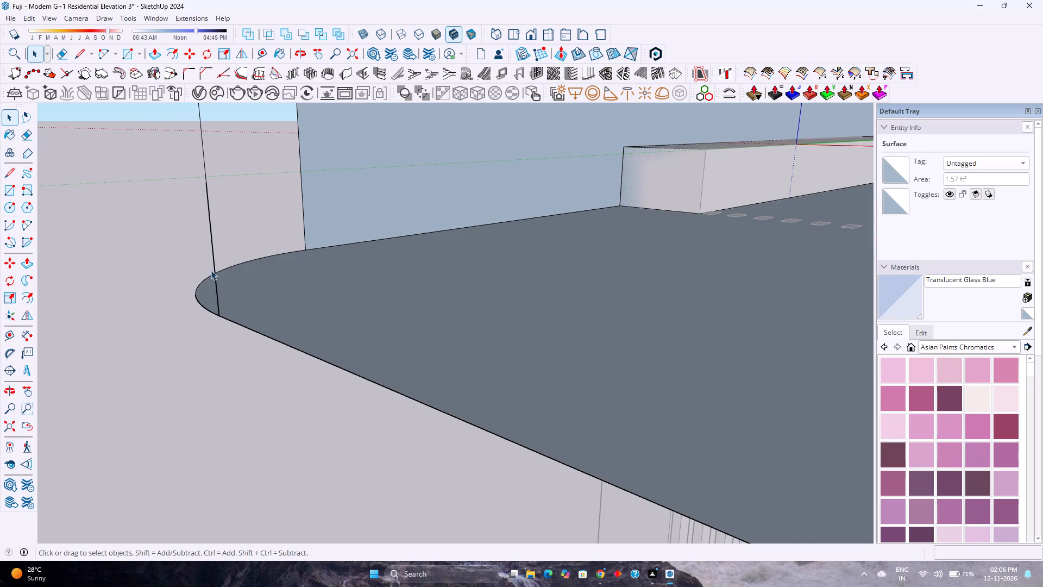
# Delete the short duplicate vertical edge overlapping the seam at the slab's small curved end.
pyautogui.scroll(2, 203, 182)
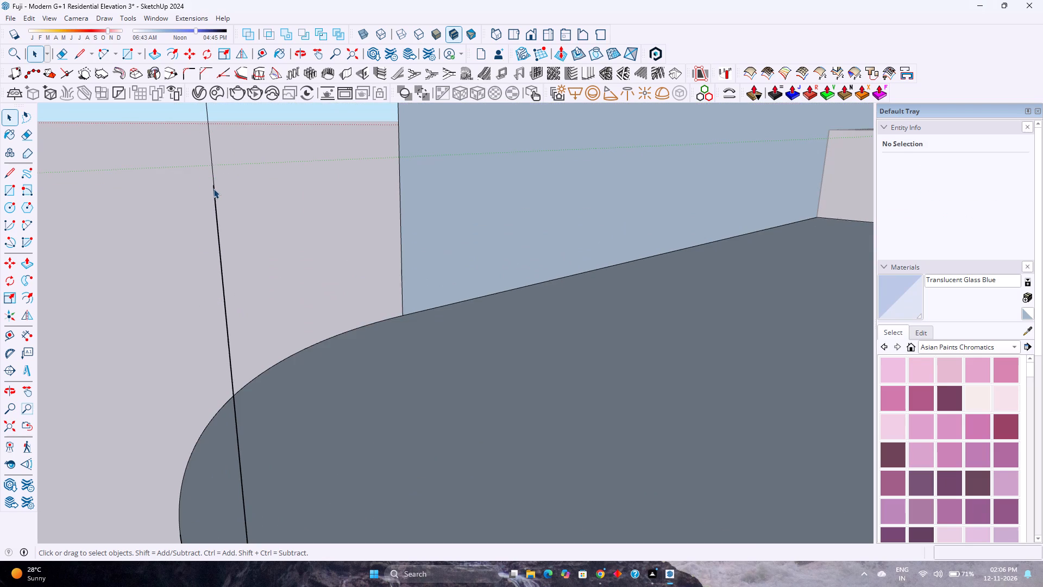
pyautogui.scroll(18, 214, 189)
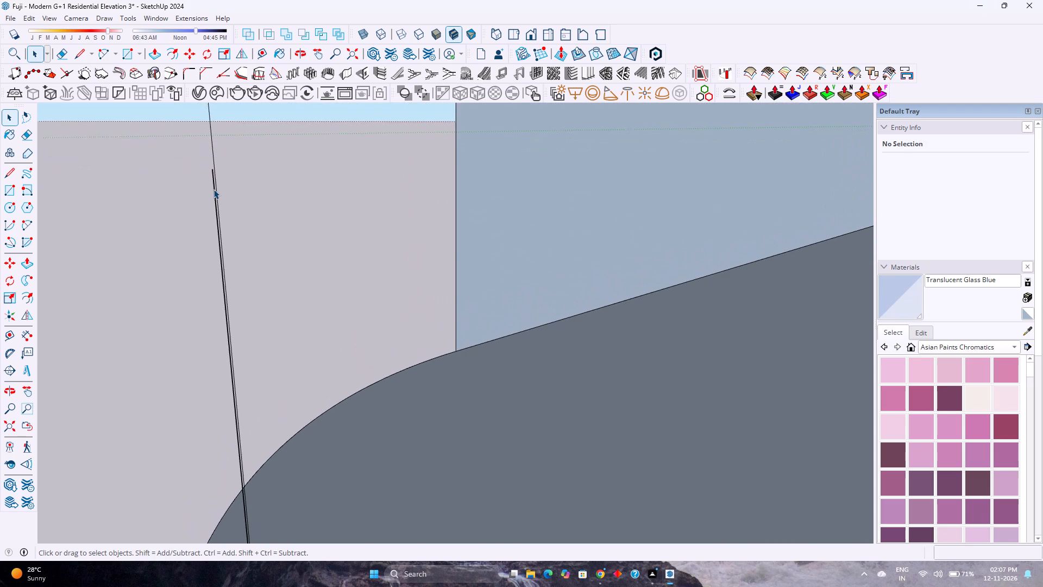
pyautogui.scroll(1, 213, 189)
pyautogui.click(214, 189)
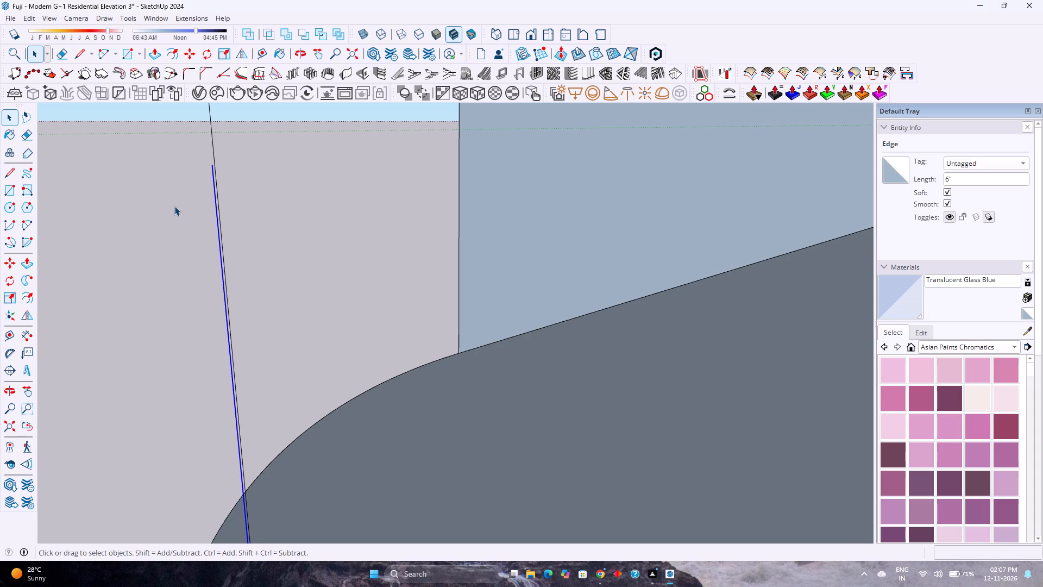
pyautogui.press('Delete')
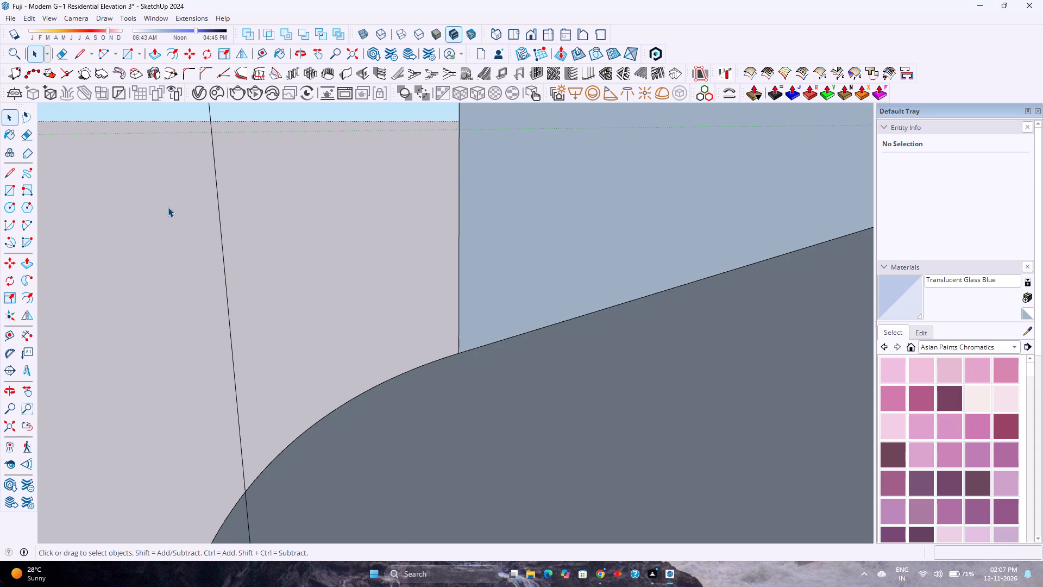
# Unhide all hidden faces and close the balcony slab group.
pyautogui.scroll(-13, 167, 213)
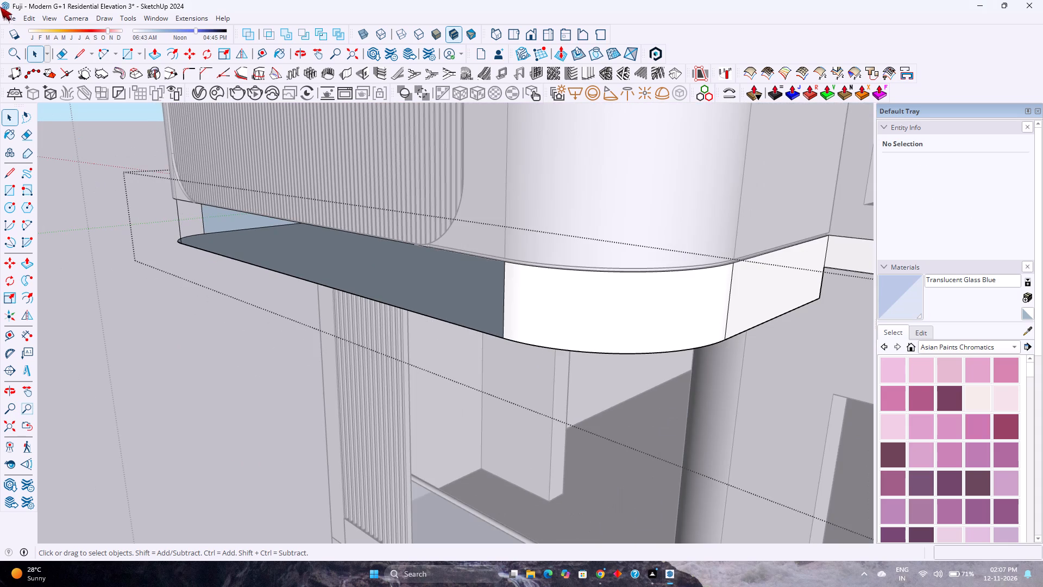
pyautogui.click(26, 14)
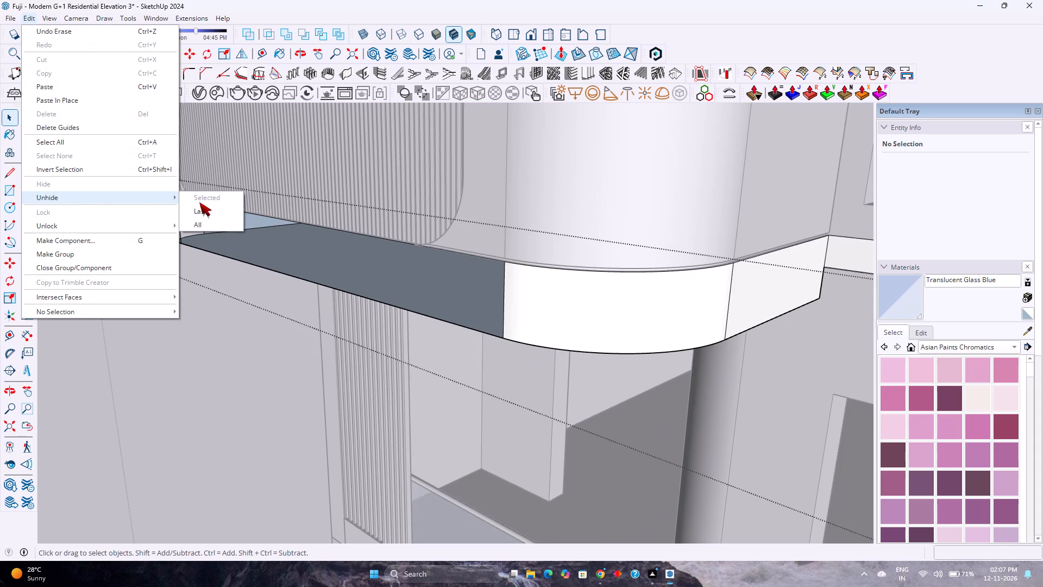
pyautogui.click(228, 227)
pyautogui.click(120, 349)
pyautogui.scroll(-4, 149, 355)
pyautogui.moveTo(158, 354); pyautogui.dragTo(234, 348, button='middle')
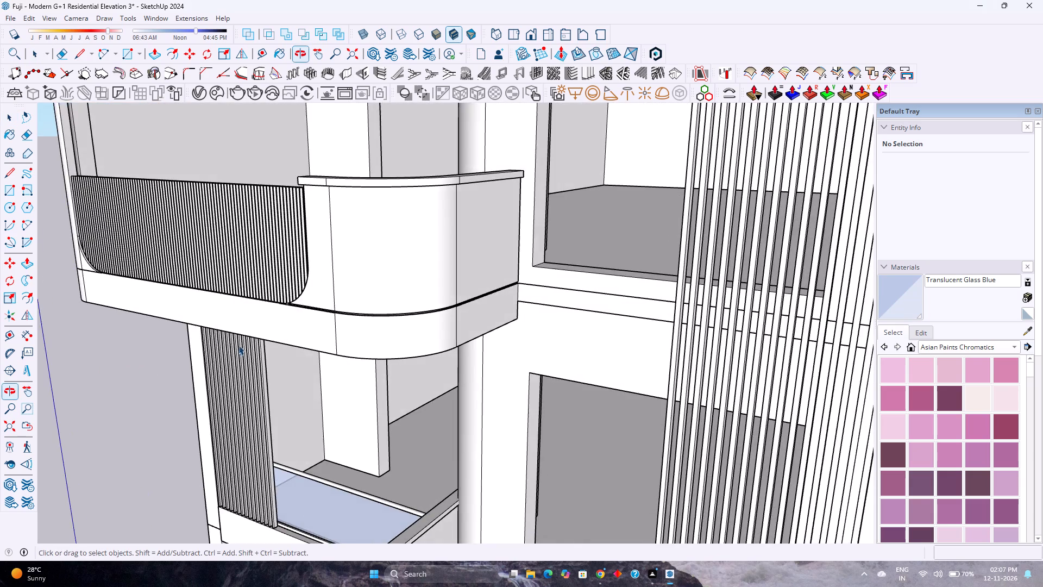
pyautogui.scroll(-7, 235, 338)
pyautogui.moveTo(212, 336); pyautogui.dragTo(313, 321, button='middle')
pyautogui.scroll(-6, 312, 319)
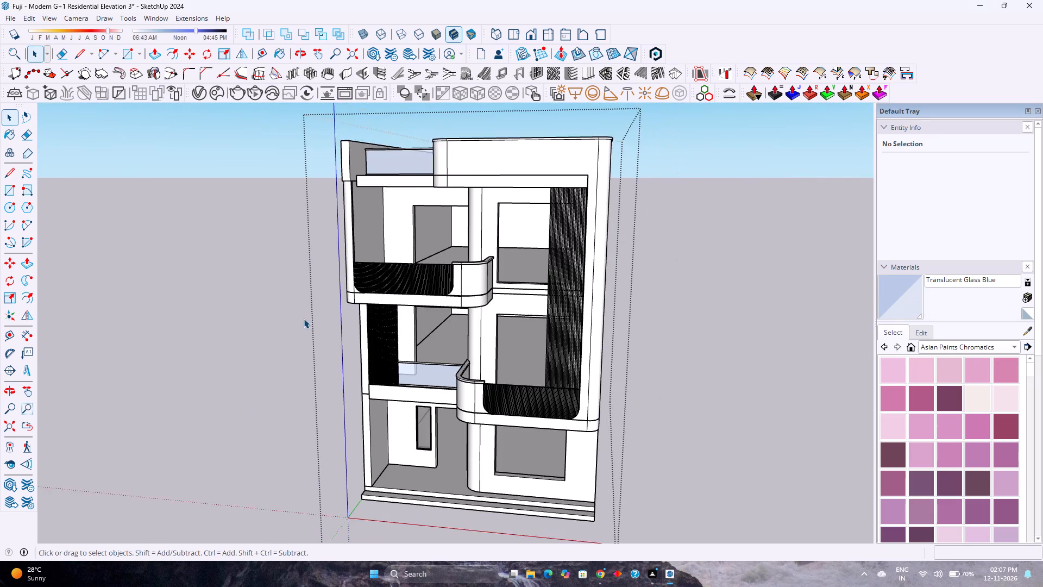
# Save the residential elevation model under its existing file name.
pyautogui.click(5, 16)
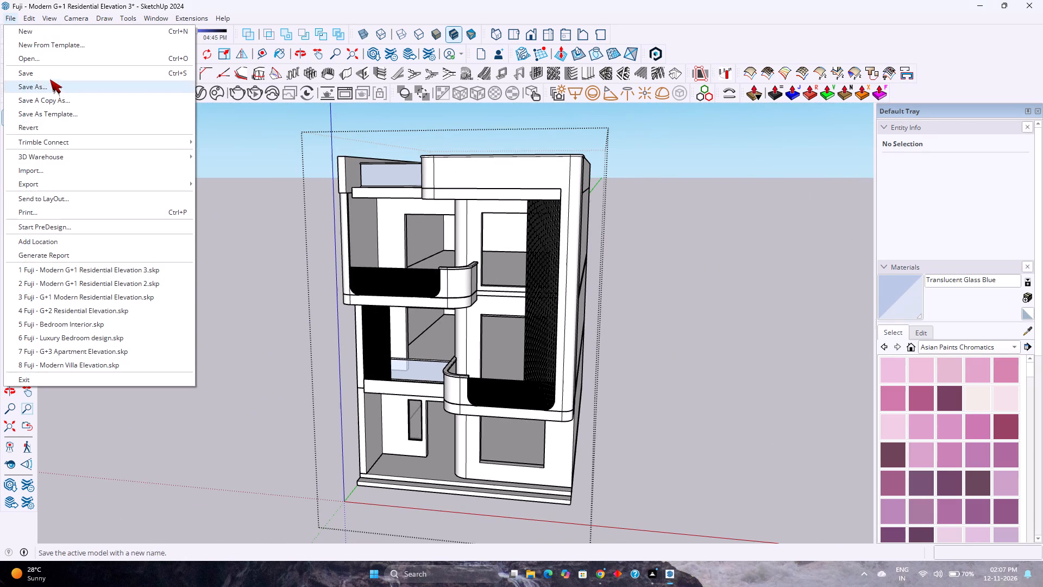
pyautogui.click(50, 77)
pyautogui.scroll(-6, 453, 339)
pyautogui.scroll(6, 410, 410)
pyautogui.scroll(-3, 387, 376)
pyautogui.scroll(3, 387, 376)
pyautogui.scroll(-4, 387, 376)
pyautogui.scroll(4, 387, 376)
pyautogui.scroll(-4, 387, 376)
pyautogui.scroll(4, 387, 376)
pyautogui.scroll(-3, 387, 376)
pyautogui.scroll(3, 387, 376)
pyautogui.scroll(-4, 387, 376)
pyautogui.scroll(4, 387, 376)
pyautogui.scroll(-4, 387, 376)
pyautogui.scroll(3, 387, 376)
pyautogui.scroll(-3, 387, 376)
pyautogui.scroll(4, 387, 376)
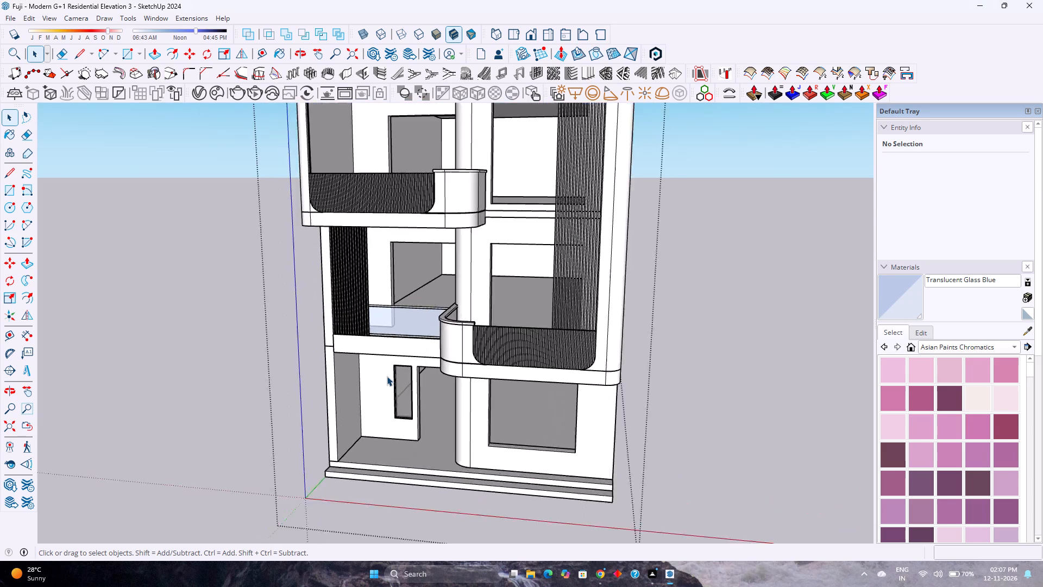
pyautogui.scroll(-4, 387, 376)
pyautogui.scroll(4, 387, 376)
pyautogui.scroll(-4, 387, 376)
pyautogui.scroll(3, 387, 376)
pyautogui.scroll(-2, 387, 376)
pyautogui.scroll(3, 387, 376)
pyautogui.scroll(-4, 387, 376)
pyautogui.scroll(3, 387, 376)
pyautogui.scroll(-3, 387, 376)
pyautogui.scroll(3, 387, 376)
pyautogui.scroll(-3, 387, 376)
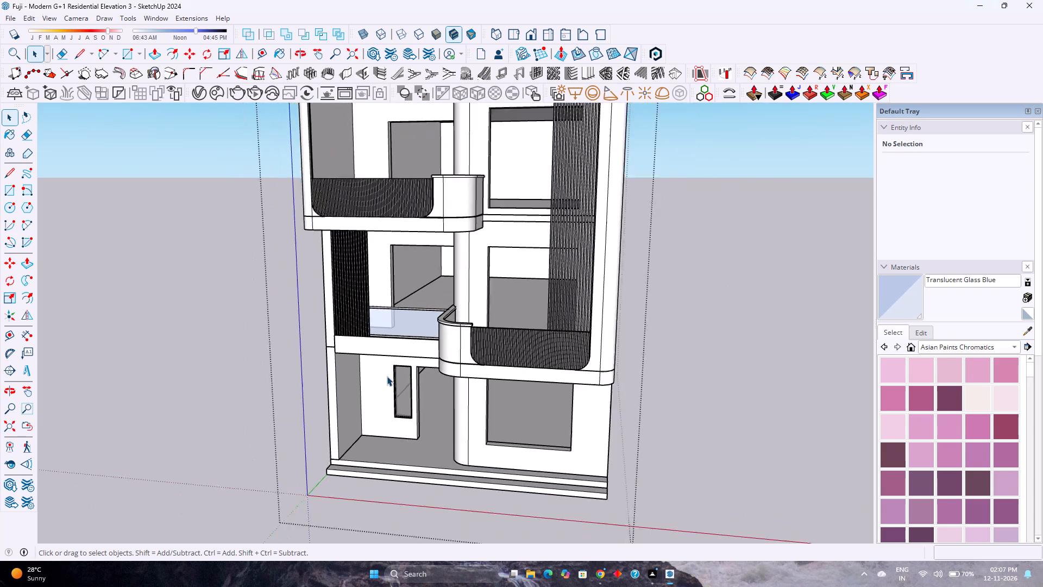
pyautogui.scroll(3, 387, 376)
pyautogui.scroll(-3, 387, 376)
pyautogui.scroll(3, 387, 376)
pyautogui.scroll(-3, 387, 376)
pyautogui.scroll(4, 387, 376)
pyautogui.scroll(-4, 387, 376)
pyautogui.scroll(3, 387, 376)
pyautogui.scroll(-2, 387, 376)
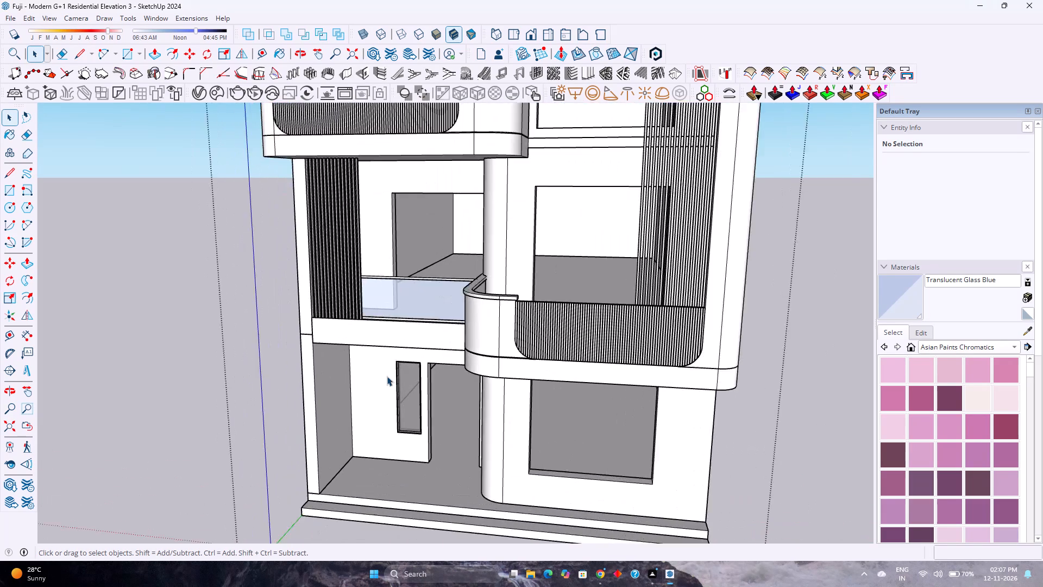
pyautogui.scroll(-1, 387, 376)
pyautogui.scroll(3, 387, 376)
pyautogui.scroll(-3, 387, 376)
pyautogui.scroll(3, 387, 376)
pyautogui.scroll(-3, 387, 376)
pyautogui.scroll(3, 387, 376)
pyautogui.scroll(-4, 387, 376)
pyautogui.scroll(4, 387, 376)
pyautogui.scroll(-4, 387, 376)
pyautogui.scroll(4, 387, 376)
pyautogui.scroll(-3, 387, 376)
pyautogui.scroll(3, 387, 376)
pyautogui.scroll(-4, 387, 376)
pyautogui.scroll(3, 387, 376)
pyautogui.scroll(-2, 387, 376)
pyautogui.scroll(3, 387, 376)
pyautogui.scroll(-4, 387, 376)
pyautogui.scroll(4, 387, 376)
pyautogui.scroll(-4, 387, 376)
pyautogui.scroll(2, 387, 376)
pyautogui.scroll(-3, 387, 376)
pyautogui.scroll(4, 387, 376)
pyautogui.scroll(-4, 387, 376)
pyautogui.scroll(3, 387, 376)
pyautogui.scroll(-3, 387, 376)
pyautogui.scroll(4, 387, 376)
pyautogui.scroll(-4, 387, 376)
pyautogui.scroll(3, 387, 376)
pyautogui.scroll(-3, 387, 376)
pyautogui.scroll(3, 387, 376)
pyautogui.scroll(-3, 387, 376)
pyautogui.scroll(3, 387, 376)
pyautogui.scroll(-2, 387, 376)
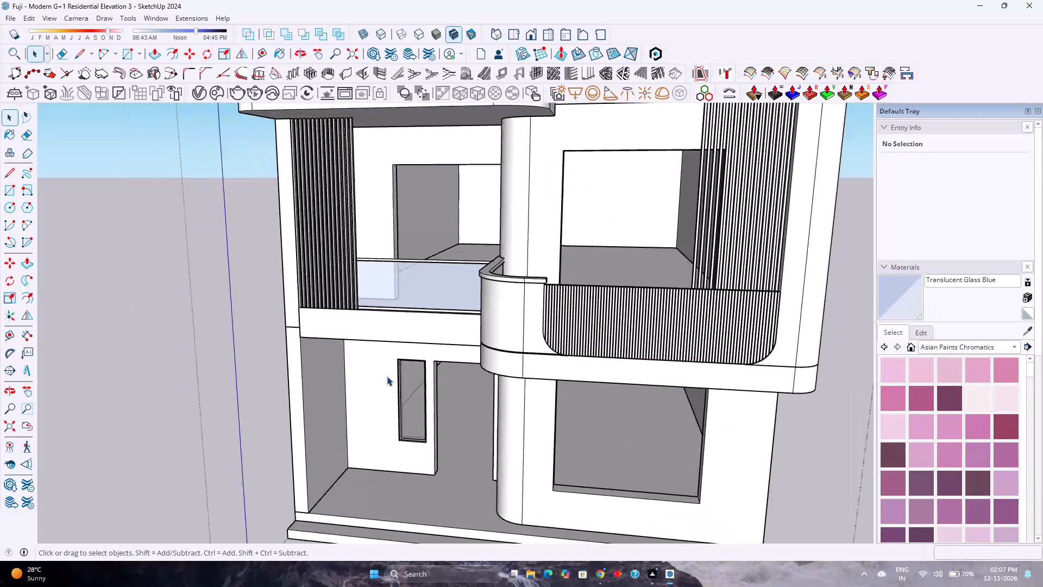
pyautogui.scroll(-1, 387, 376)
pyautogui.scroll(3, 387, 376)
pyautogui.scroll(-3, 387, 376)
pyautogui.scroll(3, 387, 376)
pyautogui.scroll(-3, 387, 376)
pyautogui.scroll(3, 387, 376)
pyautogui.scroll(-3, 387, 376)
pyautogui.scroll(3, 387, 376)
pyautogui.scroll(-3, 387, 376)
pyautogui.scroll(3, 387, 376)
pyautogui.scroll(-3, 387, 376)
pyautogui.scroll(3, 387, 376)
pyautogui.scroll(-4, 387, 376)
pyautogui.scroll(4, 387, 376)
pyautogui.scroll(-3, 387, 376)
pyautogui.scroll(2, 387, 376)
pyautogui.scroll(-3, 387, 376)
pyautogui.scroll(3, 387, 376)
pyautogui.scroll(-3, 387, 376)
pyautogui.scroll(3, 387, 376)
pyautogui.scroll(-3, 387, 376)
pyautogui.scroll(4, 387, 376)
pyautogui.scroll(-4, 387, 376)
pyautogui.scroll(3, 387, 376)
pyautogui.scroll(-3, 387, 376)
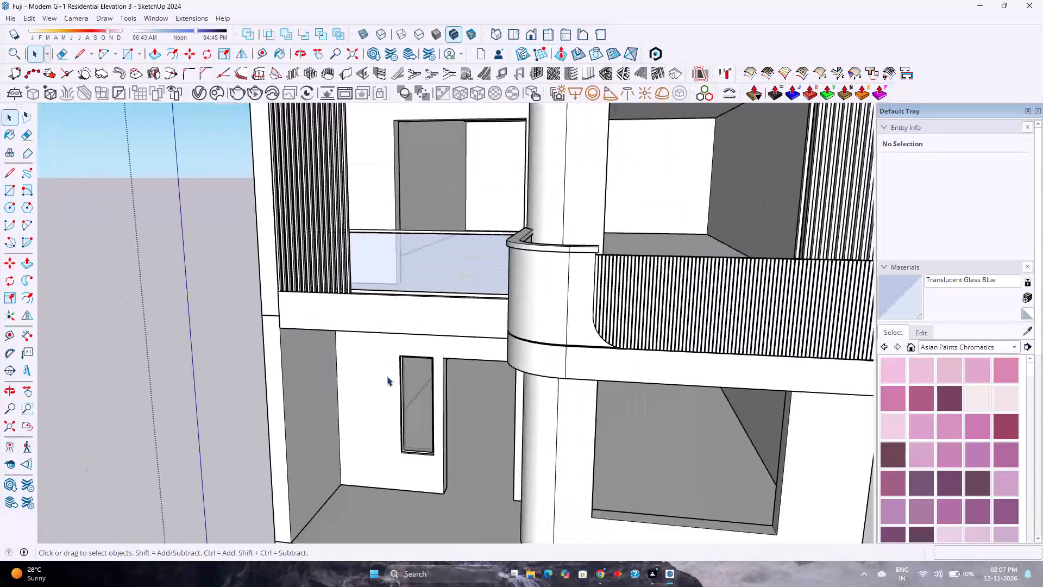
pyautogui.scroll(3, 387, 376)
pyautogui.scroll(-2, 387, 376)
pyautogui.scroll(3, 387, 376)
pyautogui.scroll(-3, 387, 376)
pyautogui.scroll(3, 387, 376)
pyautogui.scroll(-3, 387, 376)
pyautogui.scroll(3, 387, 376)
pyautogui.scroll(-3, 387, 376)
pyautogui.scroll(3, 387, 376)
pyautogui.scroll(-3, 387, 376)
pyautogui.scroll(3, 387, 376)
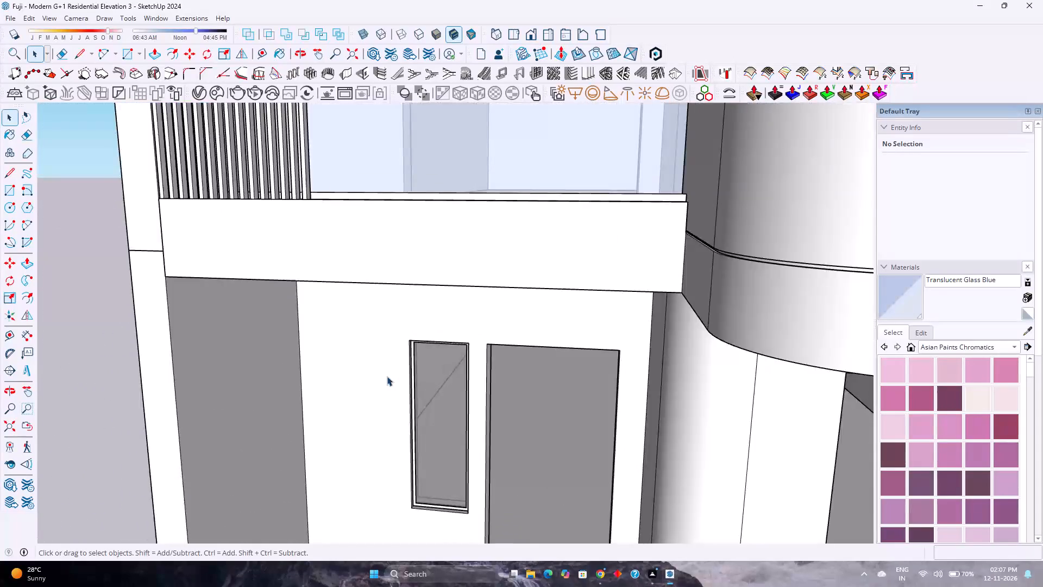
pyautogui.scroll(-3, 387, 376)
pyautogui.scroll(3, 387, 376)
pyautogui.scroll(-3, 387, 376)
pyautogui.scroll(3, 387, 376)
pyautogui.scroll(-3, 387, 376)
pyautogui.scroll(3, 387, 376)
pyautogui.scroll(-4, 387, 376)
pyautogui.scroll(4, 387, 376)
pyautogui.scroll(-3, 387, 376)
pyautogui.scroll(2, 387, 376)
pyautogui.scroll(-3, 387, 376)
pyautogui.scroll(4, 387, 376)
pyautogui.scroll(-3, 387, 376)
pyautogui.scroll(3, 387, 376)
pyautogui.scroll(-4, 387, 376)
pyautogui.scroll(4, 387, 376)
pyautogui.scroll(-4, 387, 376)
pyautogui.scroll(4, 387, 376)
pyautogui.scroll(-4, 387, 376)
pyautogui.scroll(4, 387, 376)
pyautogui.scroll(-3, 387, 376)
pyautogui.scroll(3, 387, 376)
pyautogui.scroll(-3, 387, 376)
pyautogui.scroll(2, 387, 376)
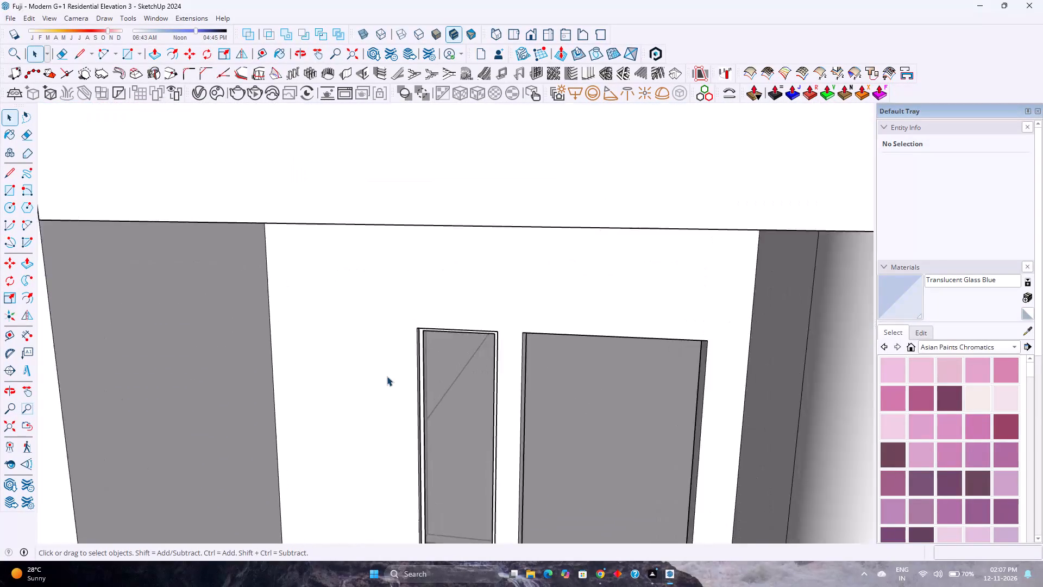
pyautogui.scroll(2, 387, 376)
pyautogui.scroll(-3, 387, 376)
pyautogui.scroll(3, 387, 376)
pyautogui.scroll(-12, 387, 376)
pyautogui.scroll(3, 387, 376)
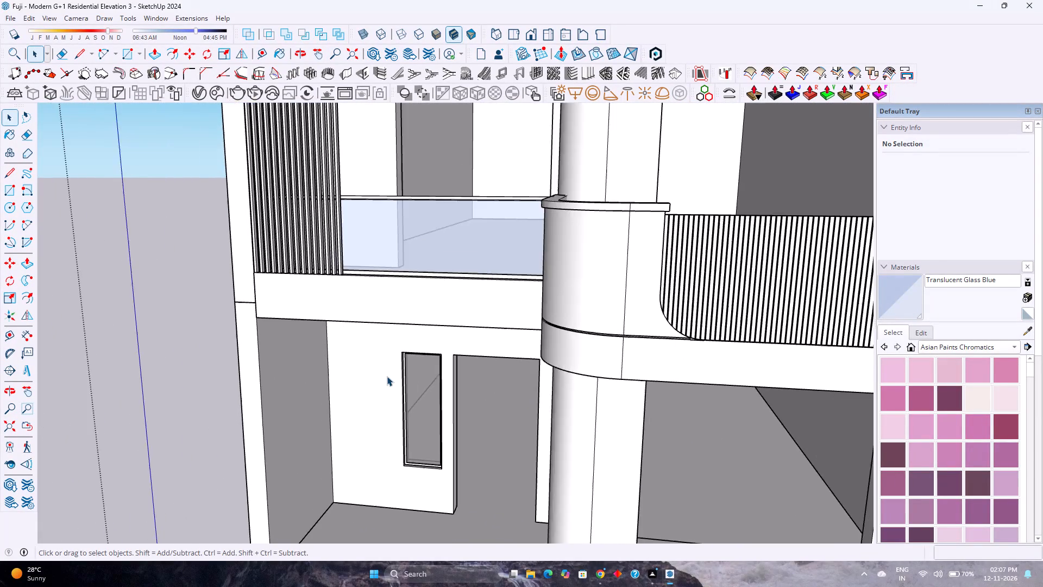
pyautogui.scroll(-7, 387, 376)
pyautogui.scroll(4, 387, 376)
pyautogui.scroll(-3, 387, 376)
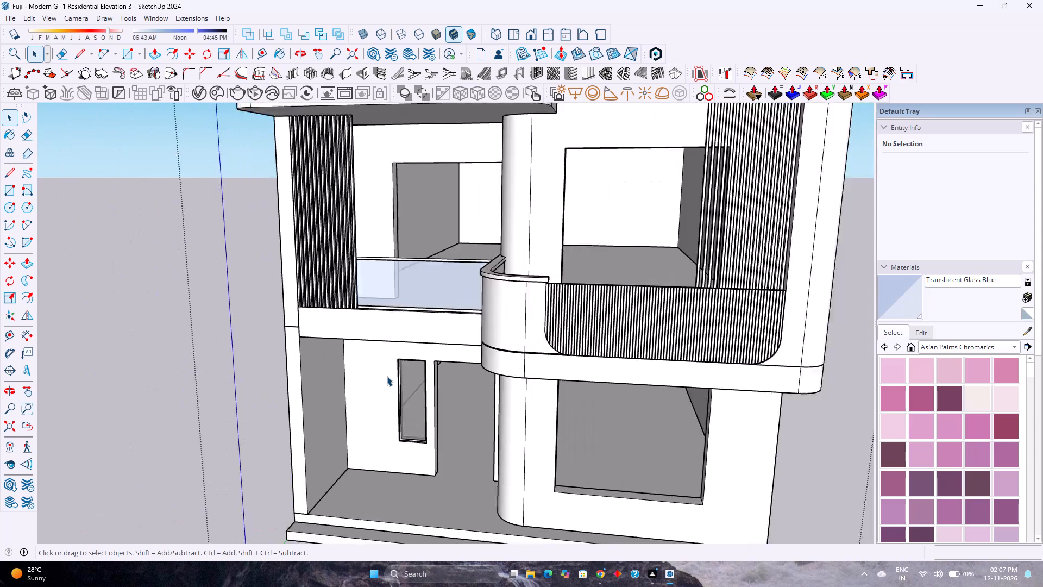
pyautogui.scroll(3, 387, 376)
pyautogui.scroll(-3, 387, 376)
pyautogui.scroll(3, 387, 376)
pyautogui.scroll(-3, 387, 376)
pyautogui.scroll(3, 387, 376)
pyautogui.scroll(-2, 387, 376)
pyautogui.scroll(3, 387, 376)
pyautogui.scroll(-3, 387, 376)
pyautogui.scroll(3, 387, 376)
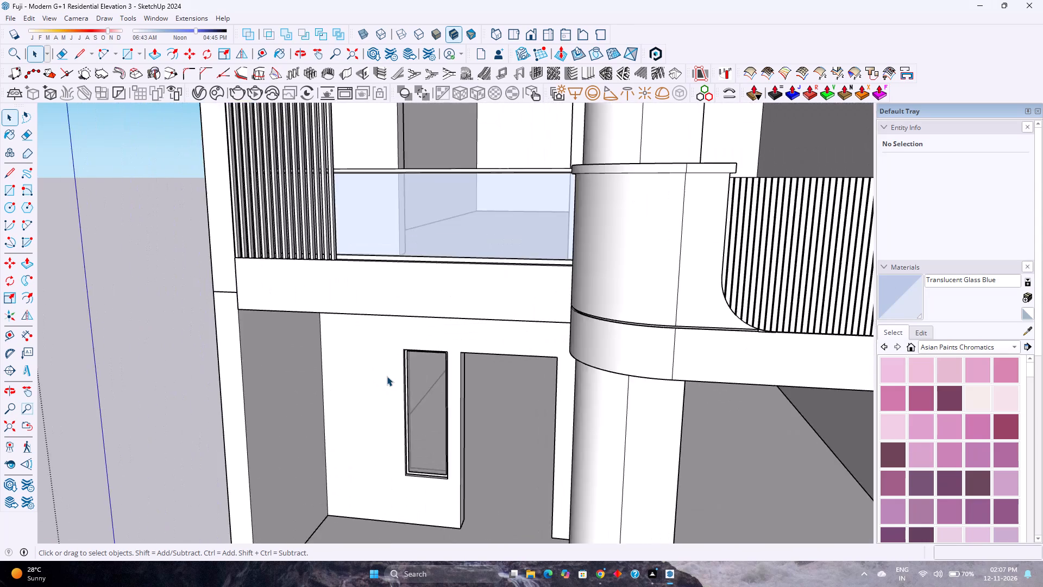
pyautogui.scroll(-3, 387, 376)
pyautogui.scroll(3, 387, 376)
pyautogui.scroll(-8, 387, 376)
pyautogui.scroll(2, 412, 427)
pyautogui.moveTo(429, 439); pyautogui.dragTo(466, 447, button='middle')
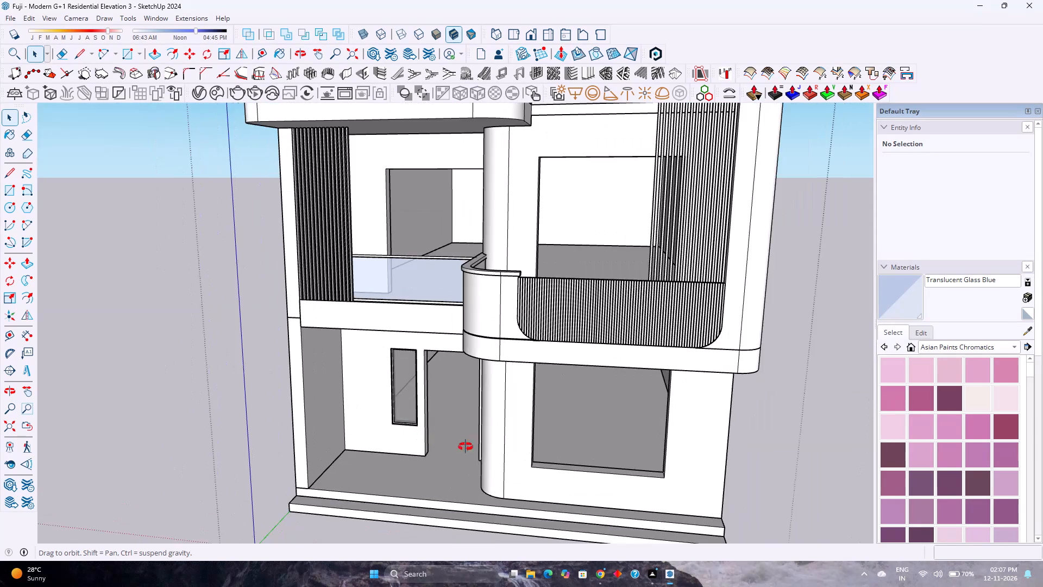
# Inside the ground-floor wall group, trace the large front window opening's bottom edge with a line to close the opening with a face.
pyautogui.moveTo(466, 447); pyautogui.dragTo(435, 398, button='middle')
pyautogui.scroll(-5, 404, 387)
pyautogui.scroll(1, 402, 386)
pyautogui.scroll(-2, 400, 385)
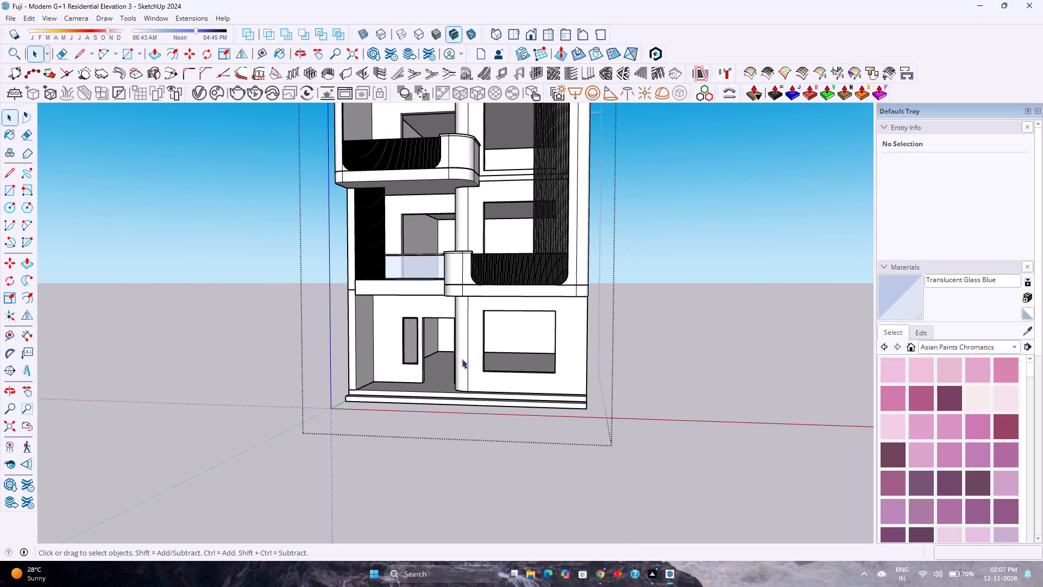
pyautogui.scroll(1, 511, 385)
pyautogui.moveTo(501, 385); pyautogui.dragTo(330, 435, button='middle')
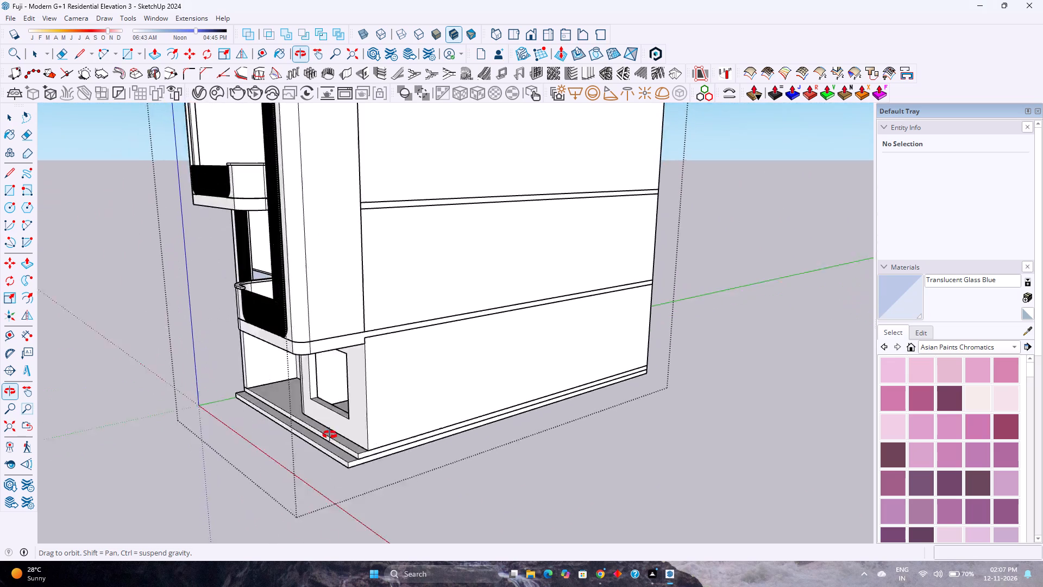
pyautogui.moveTo(330, 435); pyautogui.dragTo(380, 433, button='middle')
pyautogui.scroll(3, 379, 407)
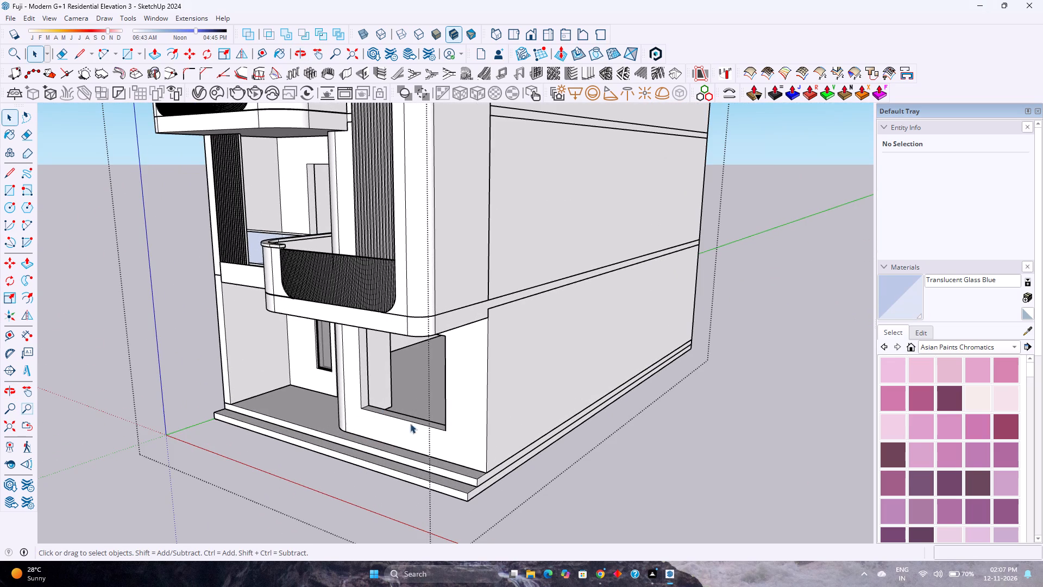
pyautogui.scroll(5, 370, 419)
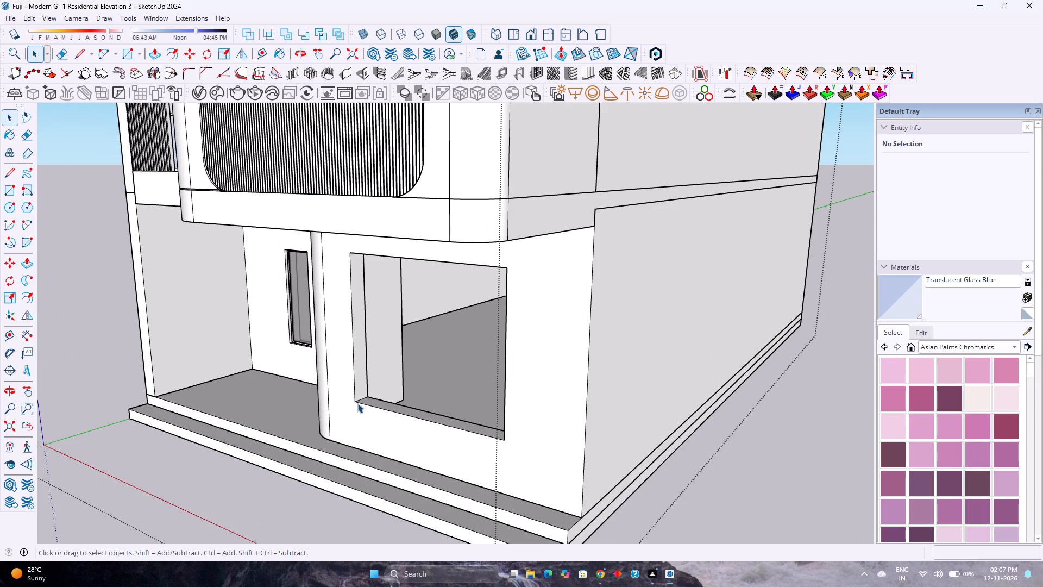
pyautogui.click(357, 403)
pyautogui.doubleClick(357, 403)
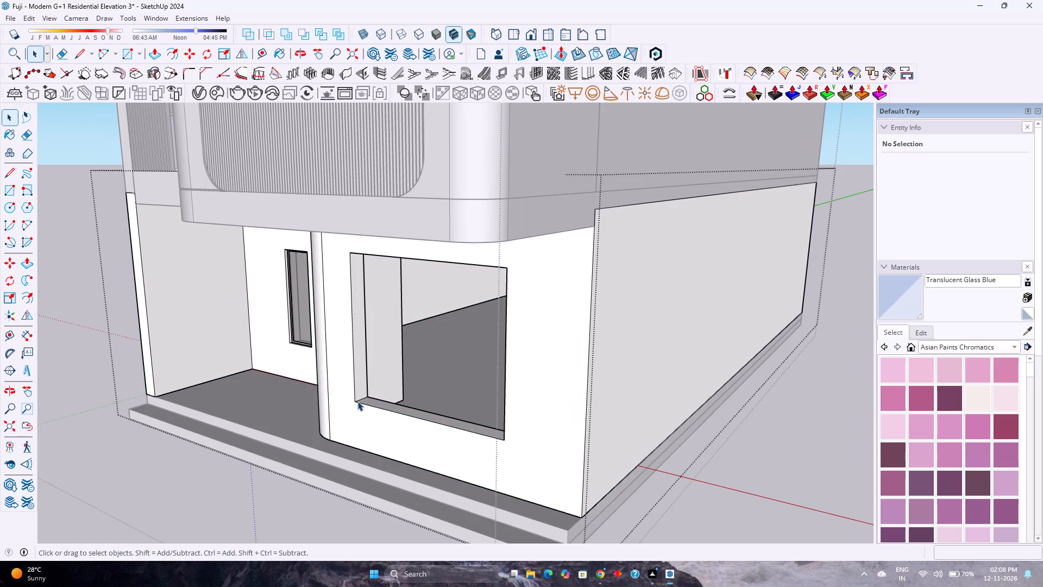
pyautogui.click(357, 401)
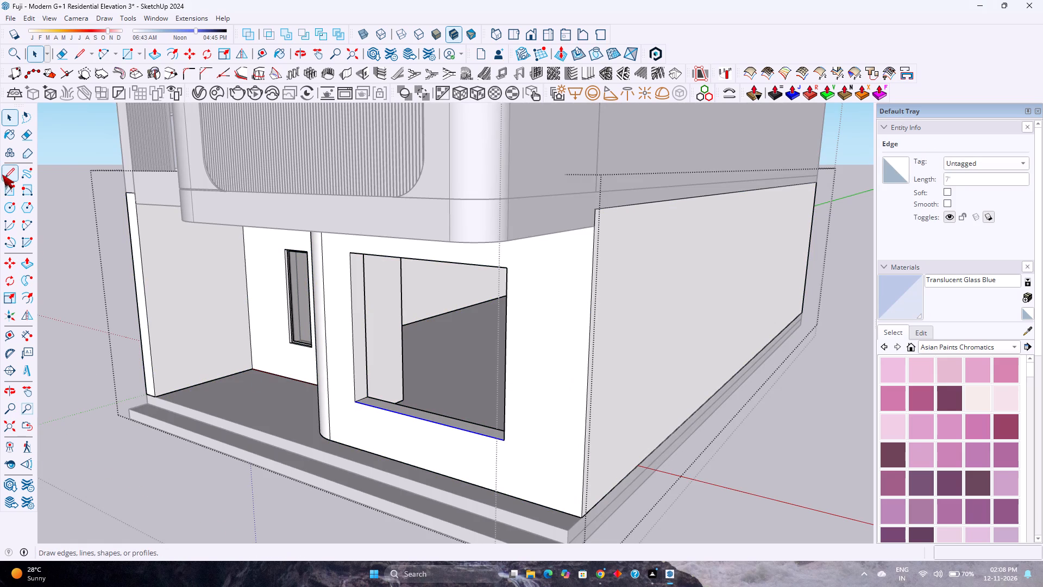
pyautogui.click(8, 170)
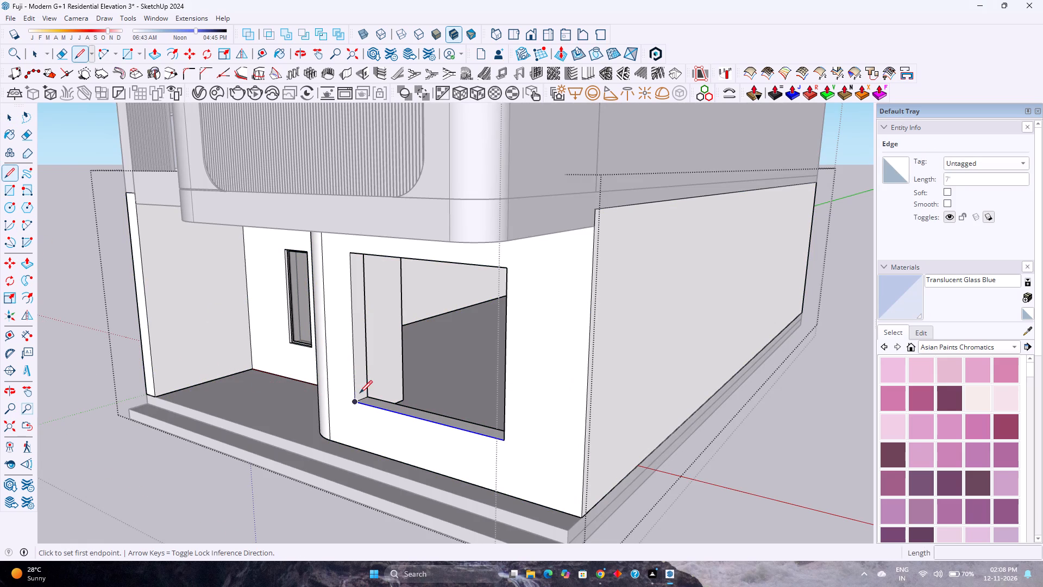
pyautogui.click(357, 399)
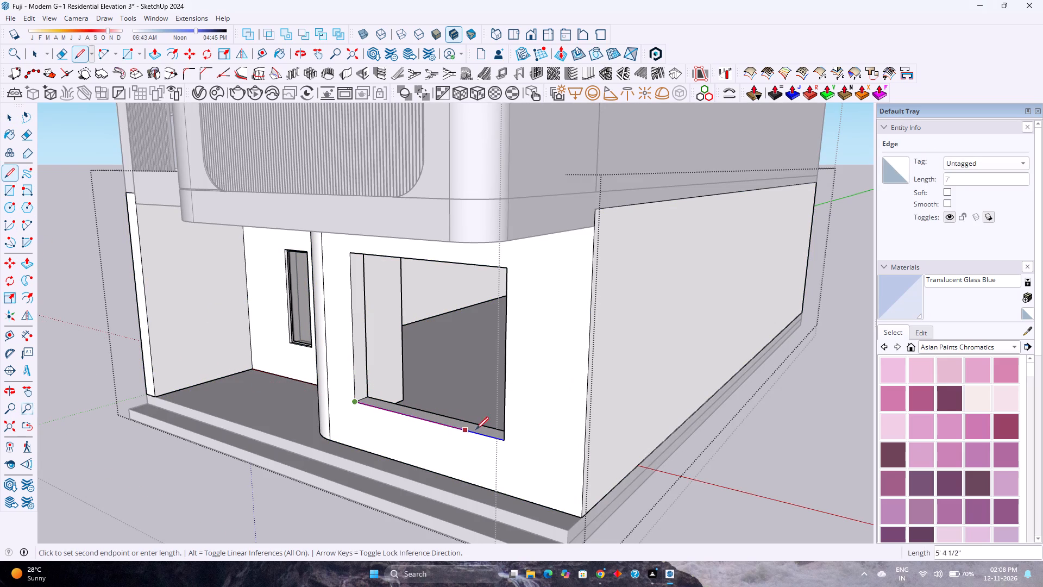
pyautogui.click(506, 438)
pyautogui.press('space')
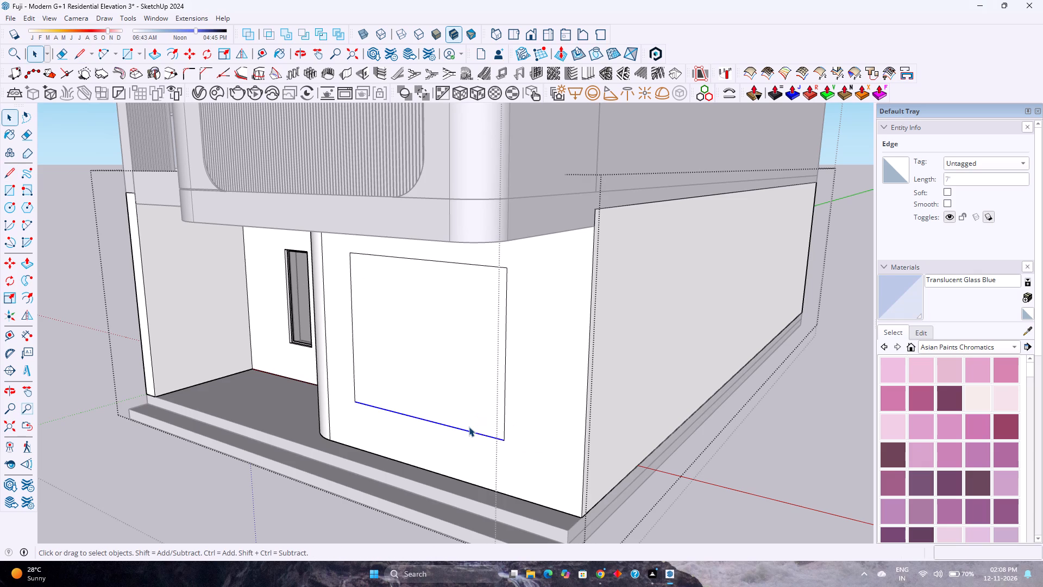
# Make the new window face and its four boundary edges a separate group.
pyautogui.click(431, 329)
pyautogui.doubleClick(431, 329)
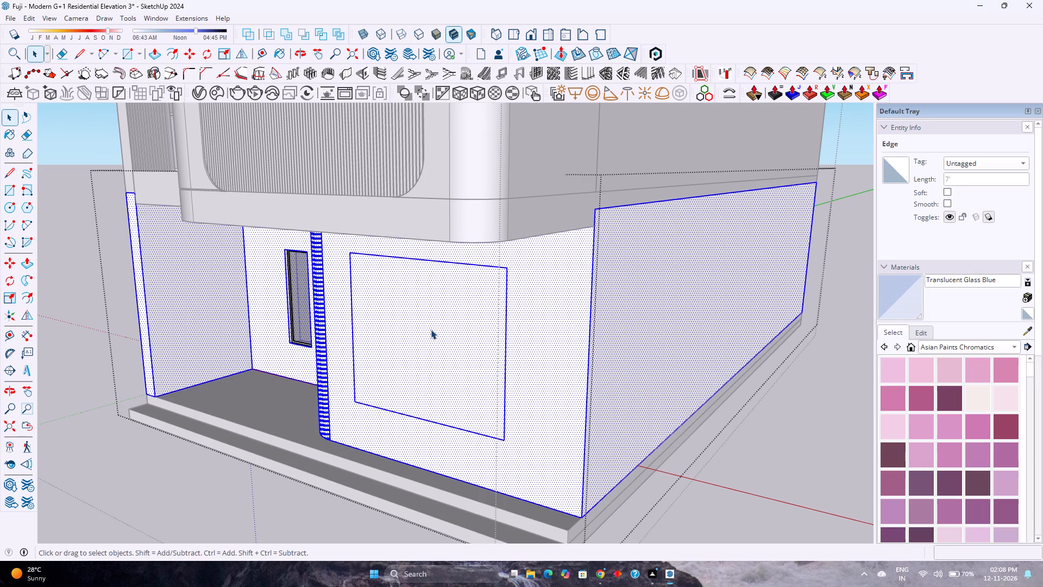
pyautogui.doubleClick(429, 331)
pyautogui.rightClick(429, 331)
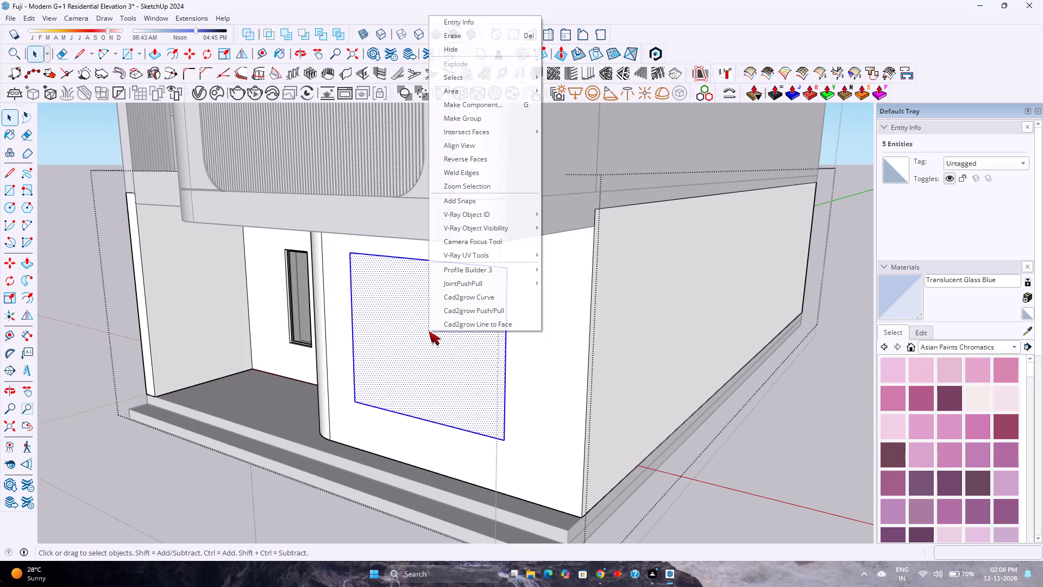
pyautogui.click(487, 114)
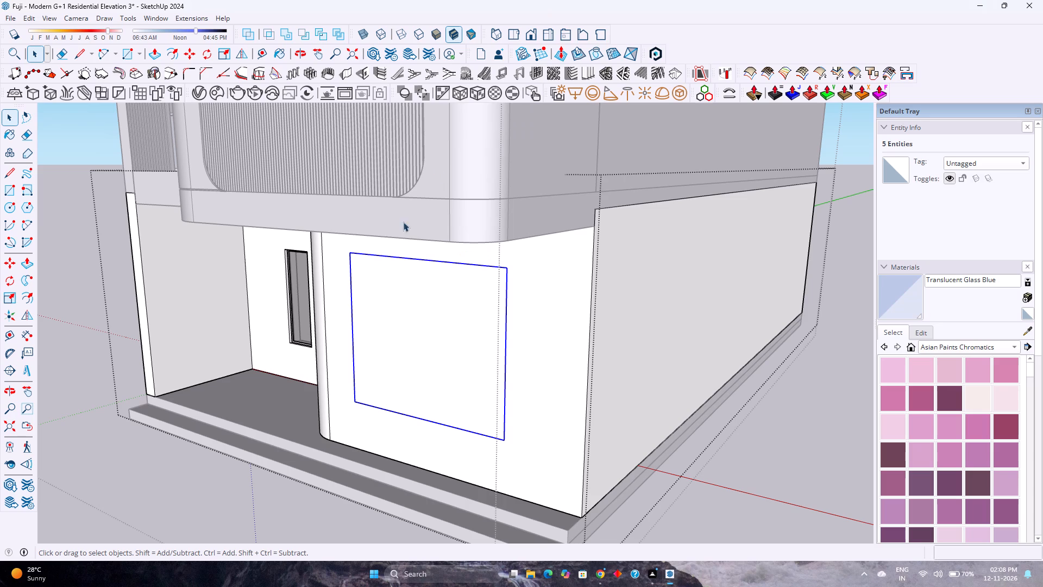
# Open the window group for editing and extrude its face outward by 3".
pyautogui.doubleClick(421, 333)
pyautogui.scroll(1, 421, 333)
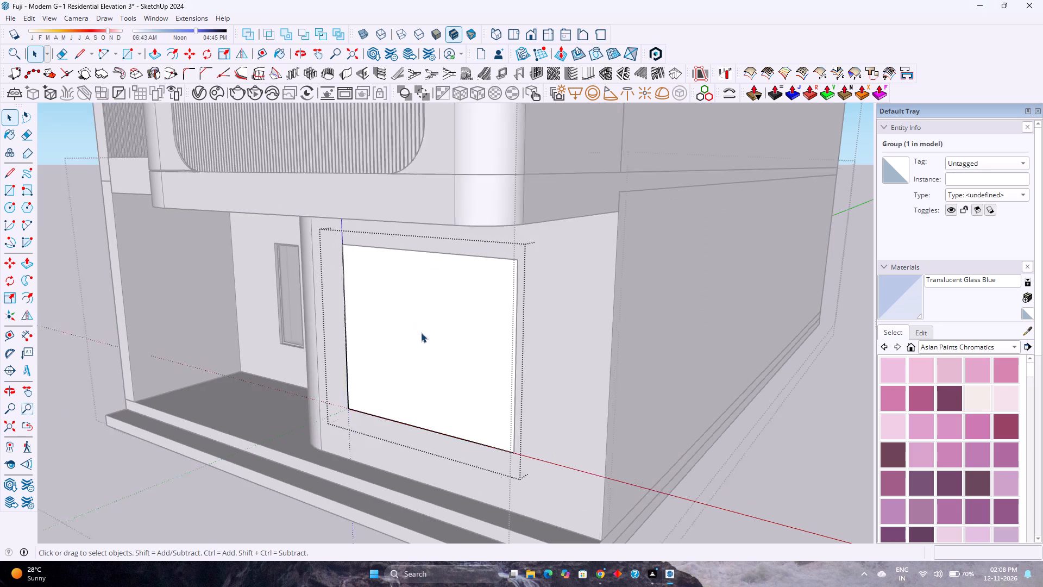
pyautogui.scroll(2, 421, 333)
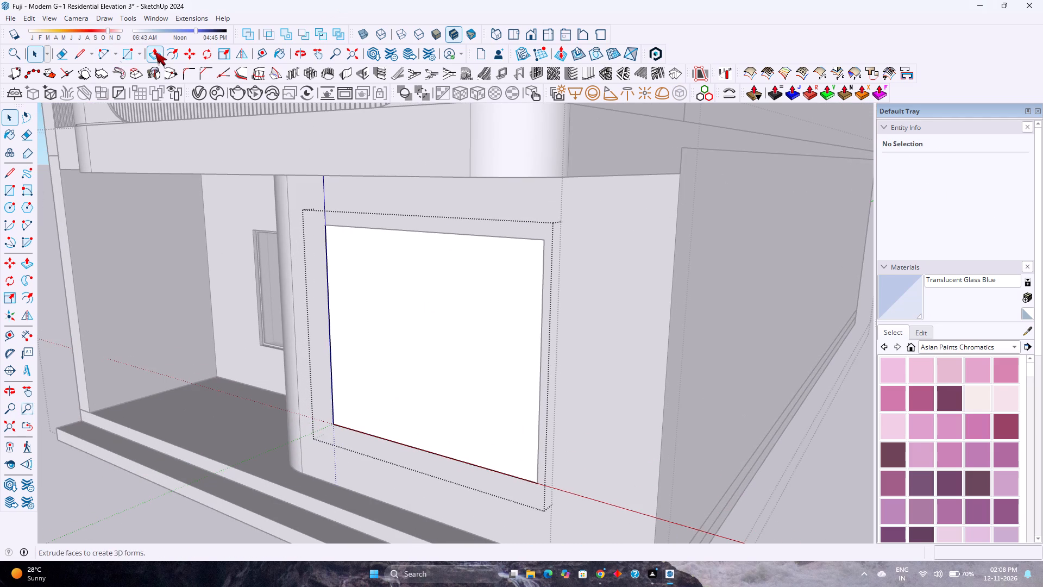
pyautogui.click(154, 52)
pyautogui.click(439, 321)
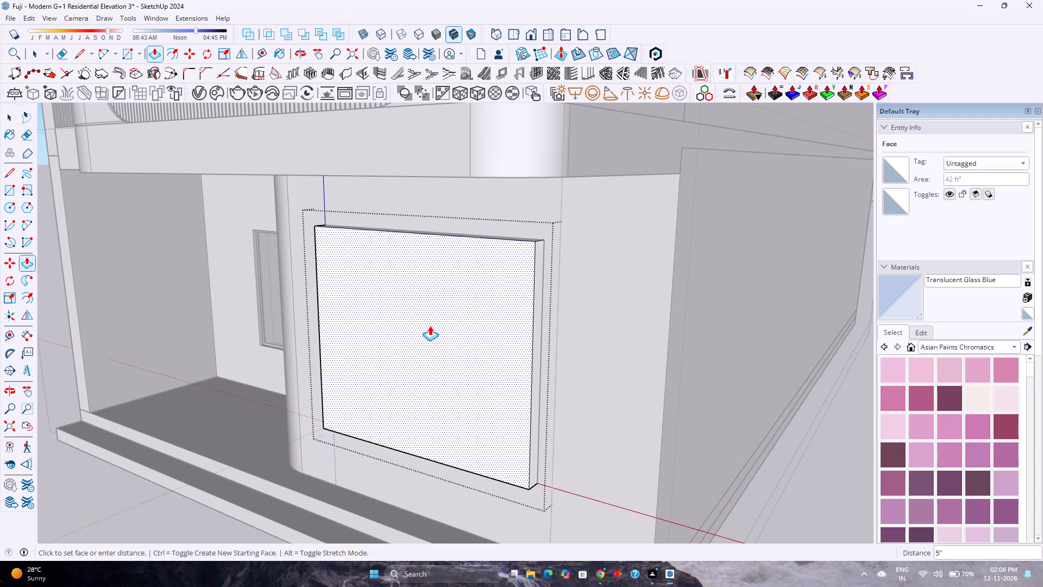
pyautogui.press('3')
pyautogui.press('Return')
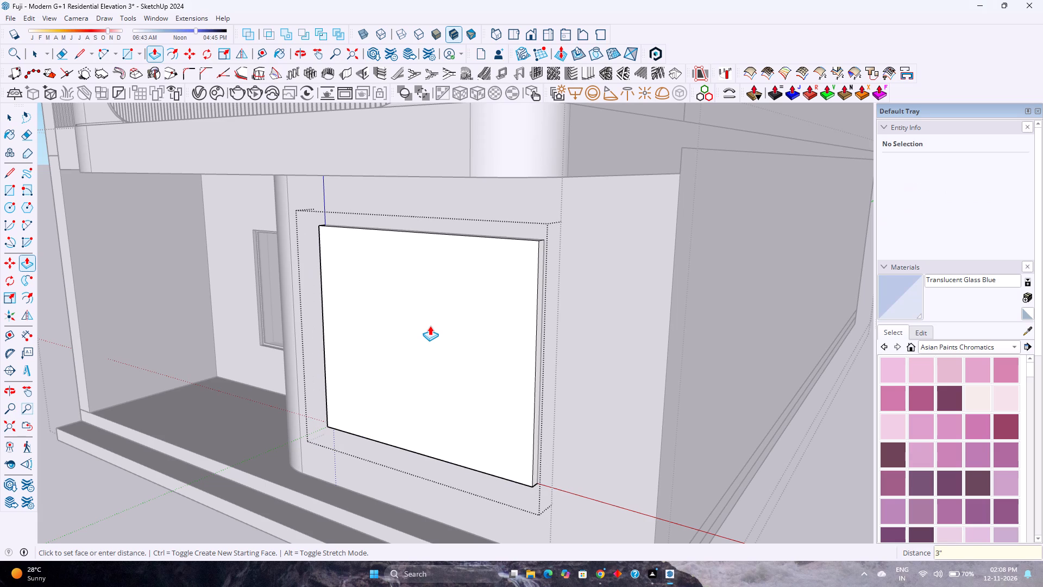
# Offset the window panel's front face inward by 1.5" to outline the frame border.
pyautogui.press('space')
pyautogui.click(430, 326)
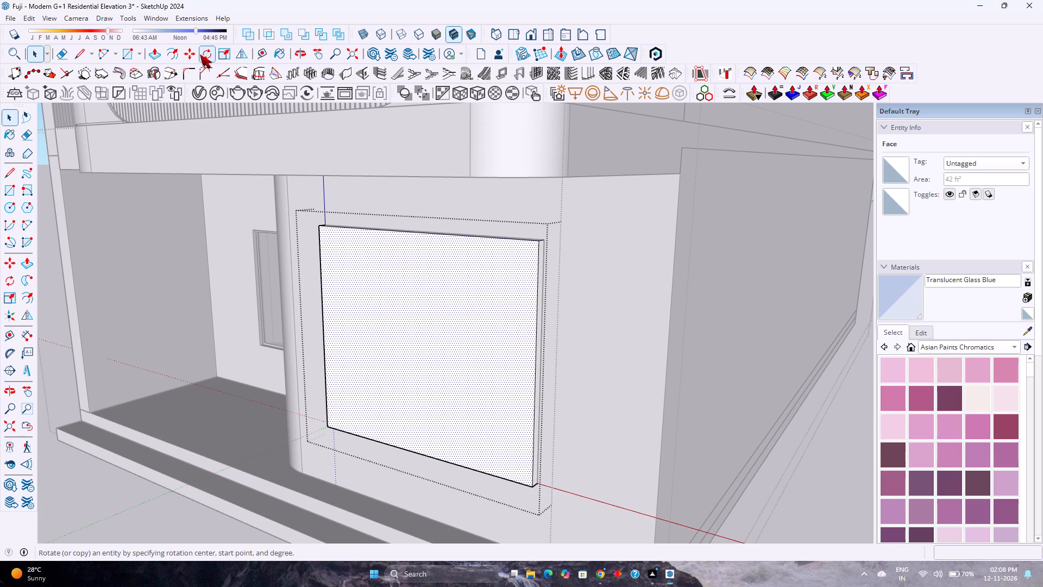
pyautogui.click(175, 54)
pyautogui.click(320, 299)
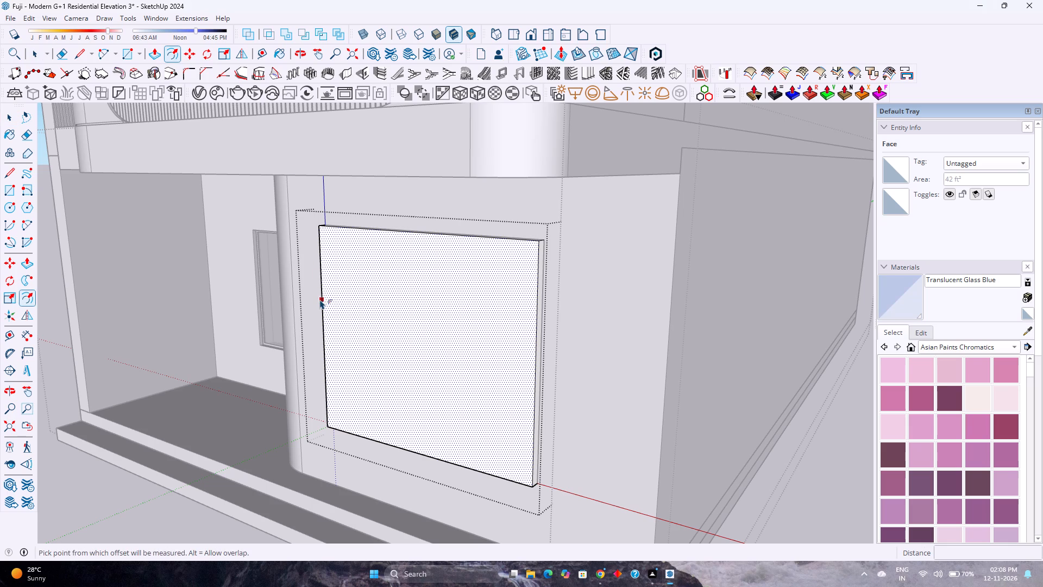
pyautogui.write('1.55')
pyautogui.press('BackSpace')
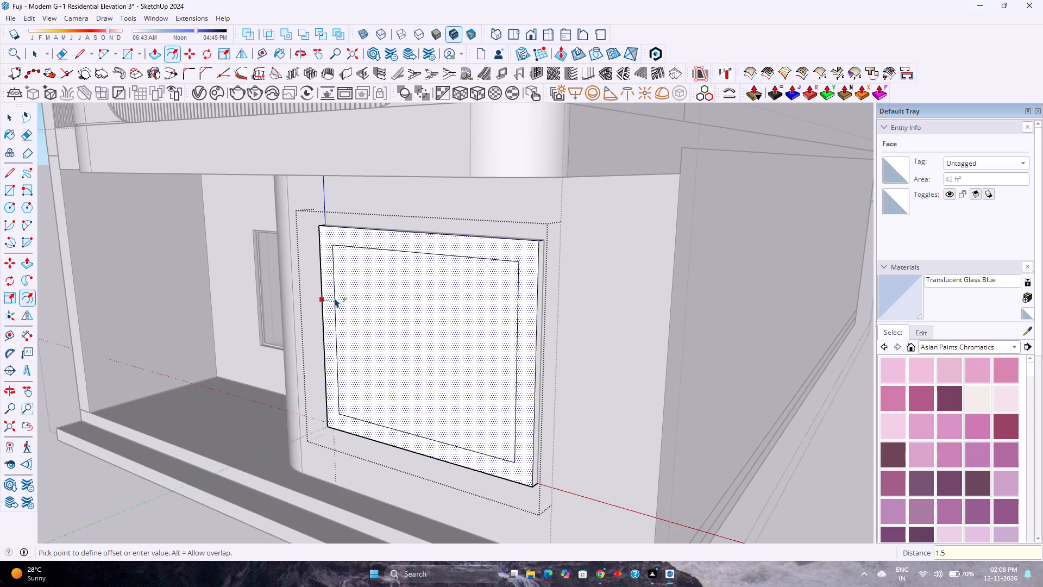
pyautogui.press('Return')
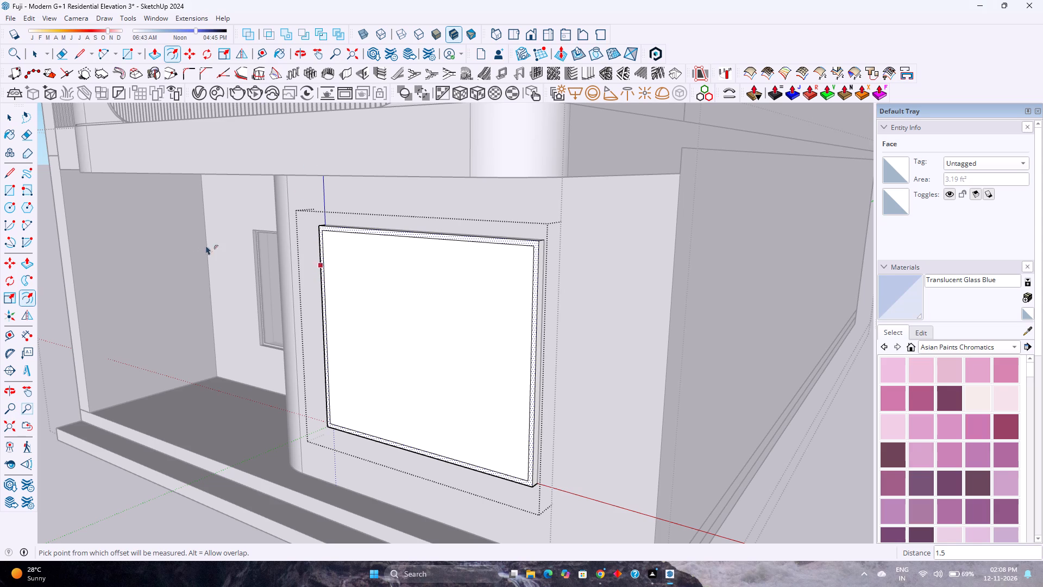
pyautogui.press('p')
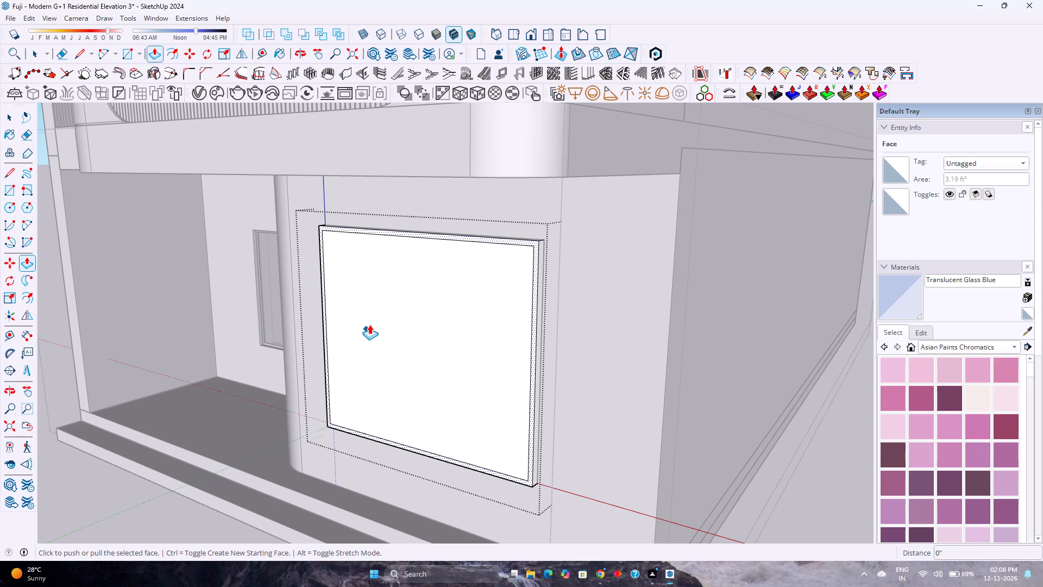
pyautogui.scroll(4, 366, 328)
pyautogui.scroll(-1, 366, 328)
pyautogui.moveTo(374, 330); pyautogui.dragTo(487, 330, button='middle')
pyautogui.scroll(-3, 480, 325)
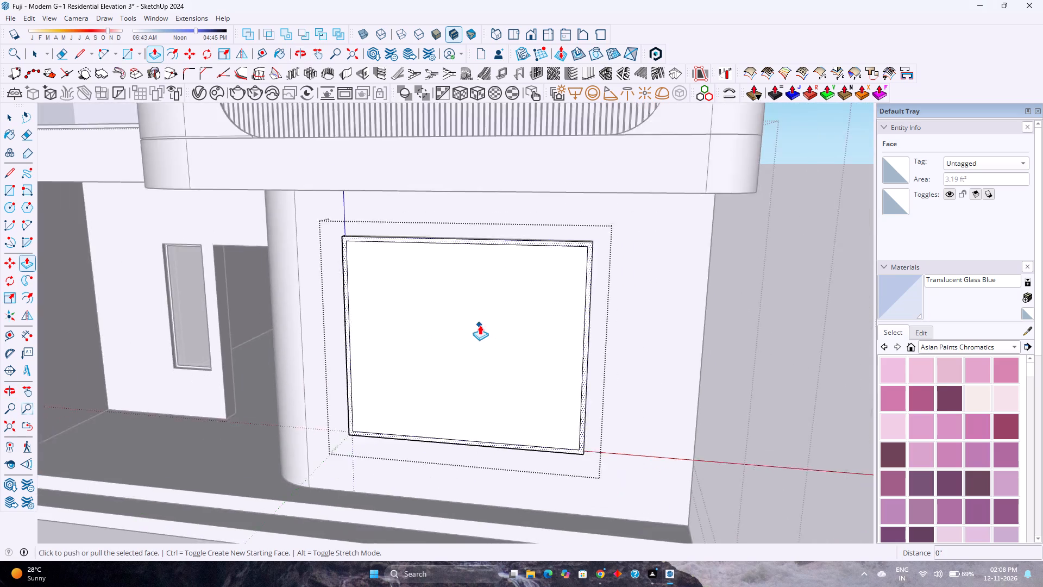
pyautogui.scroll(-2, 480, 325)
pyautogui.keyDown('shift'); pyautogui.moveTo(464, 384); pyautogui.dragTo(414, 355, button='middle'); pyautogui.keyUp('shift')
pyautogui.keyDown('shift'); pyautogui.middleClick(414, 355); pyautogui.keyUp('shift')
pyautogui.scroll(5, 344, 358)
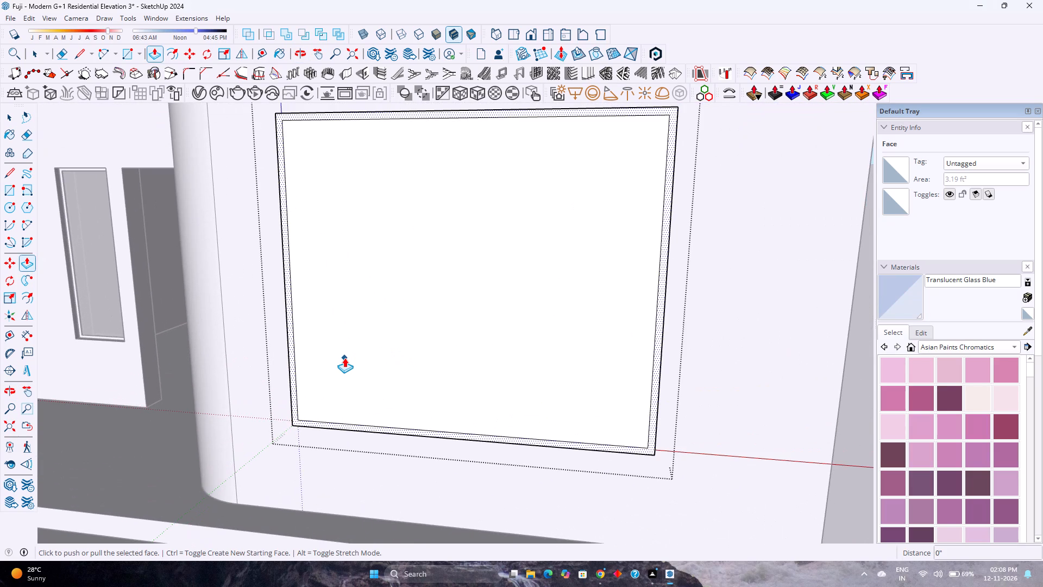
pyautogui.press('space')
# Copy the frame's inner vertical edge 6' 9" across to the opposite inner edge, dividing the span into 3 equal panes.
pyautogui.scroll(6, 268, 443)
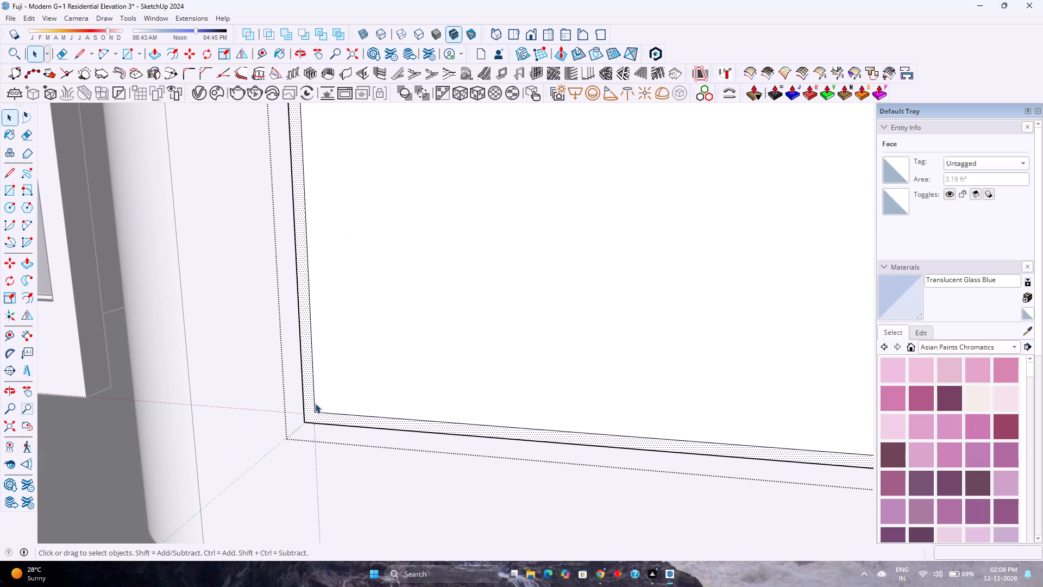
pyautogui.click(315, 403)
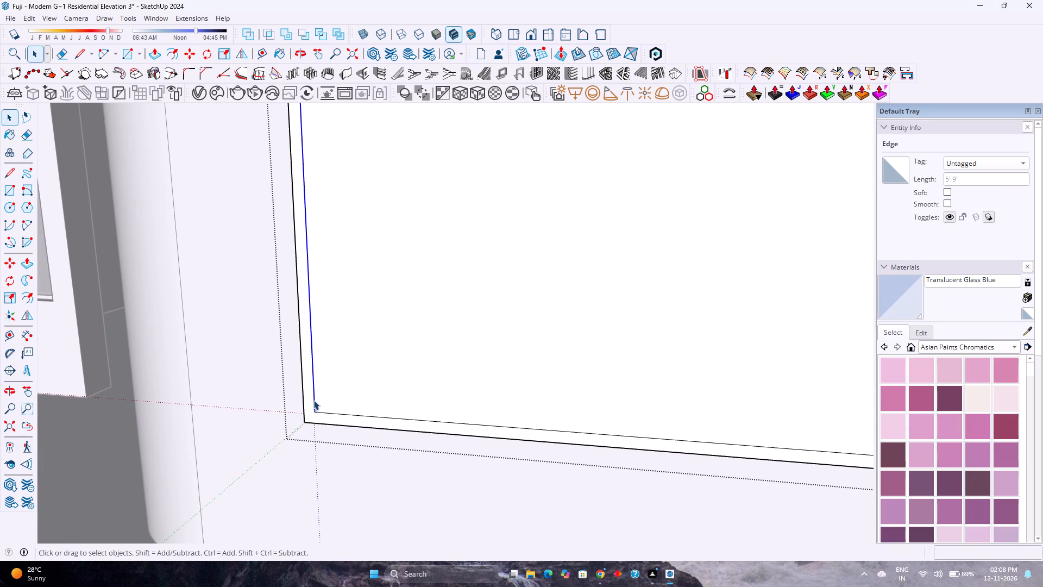
pyautogui.press('m')
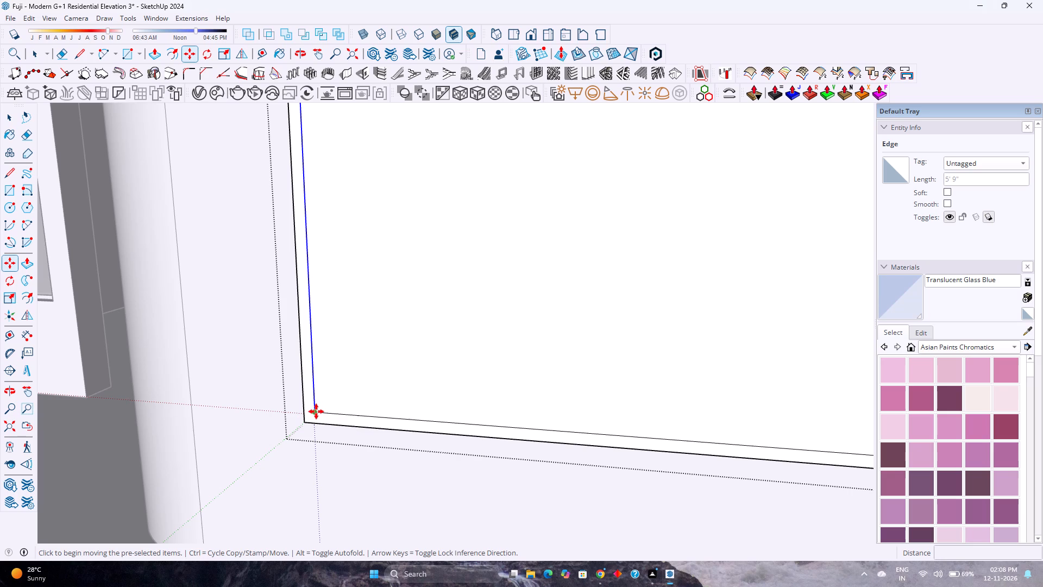
pyautogui.click(316, 411)
pyautogui.scroll(-10, 318, 379)
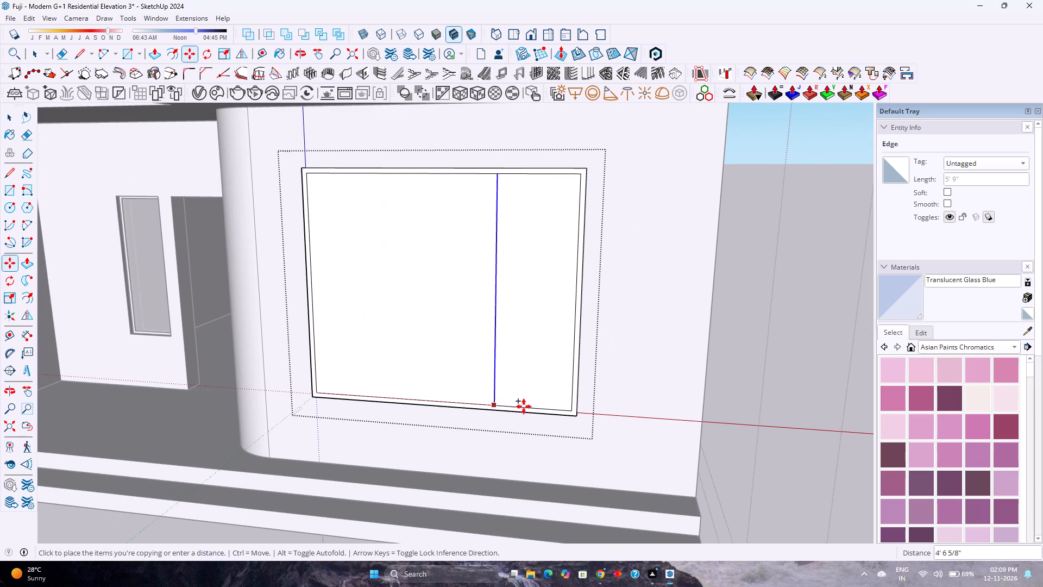
pyautogui.click(574, 411)
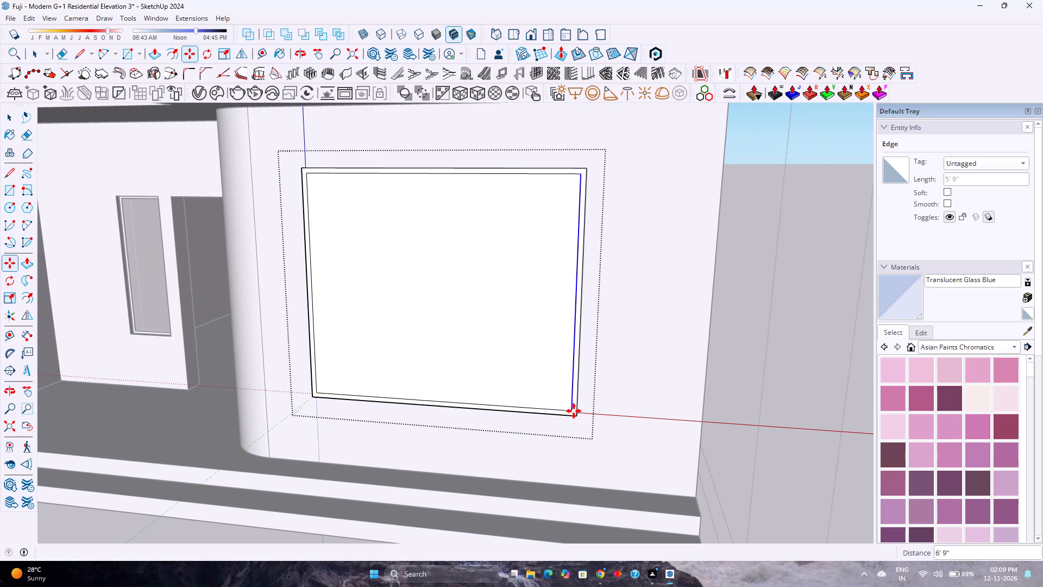
pyautogui.write('/3')
pyautogui.press('Return')
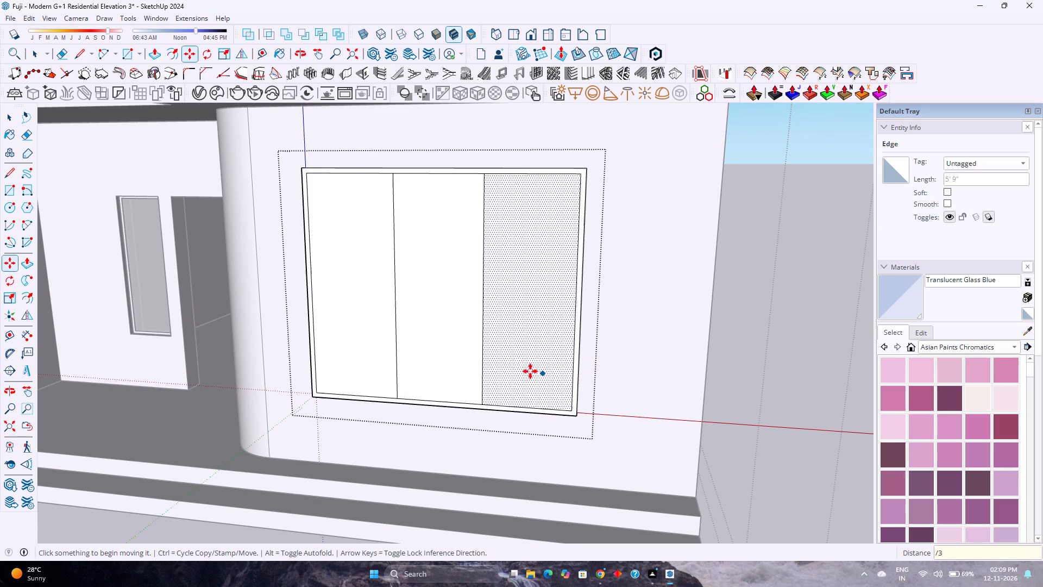
pyautogui.press('space')
# Check the bottom-edge width of each of the three window panes with the Dimension tool, without placing any dimension.
pyautogui.moveTo(393, 366); pyautogui.dragTo(464, 353, button='middle')
pyautogui.middleClick(464, 353)
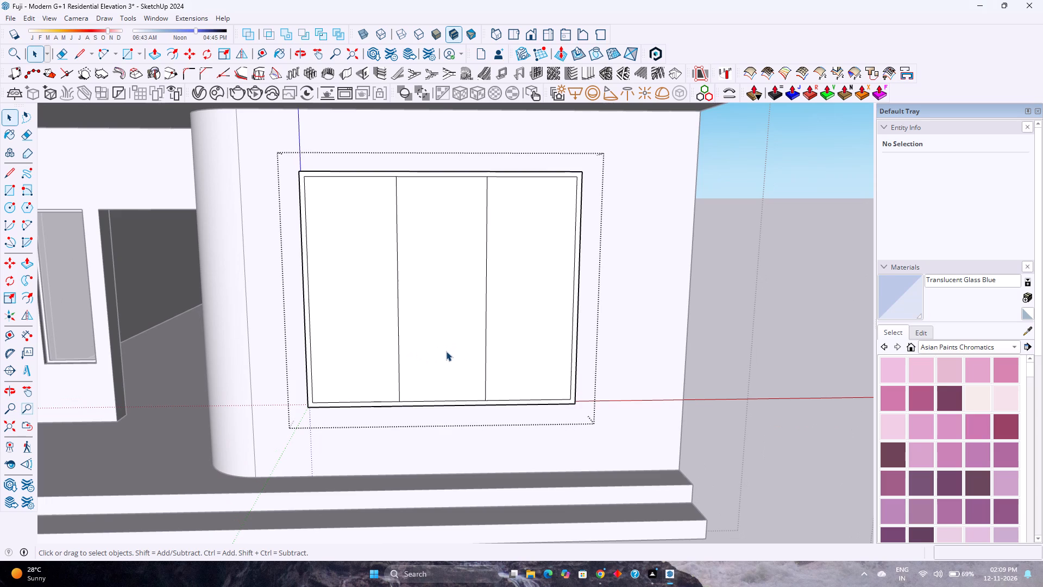
pyautogui.click(446, 351)
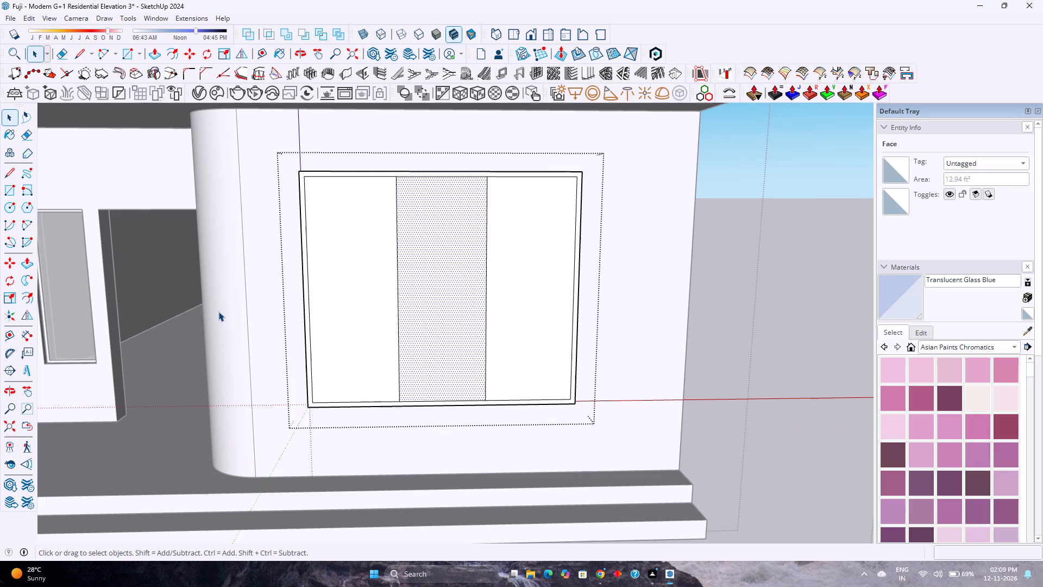
pyautogui.click(33, 341)
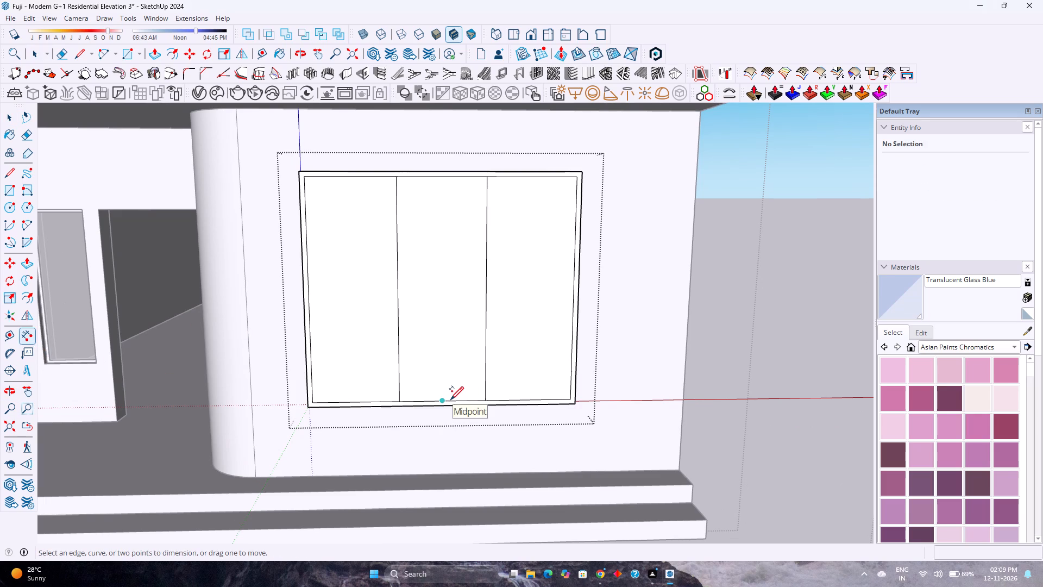
pyautogui.click(456, 401)
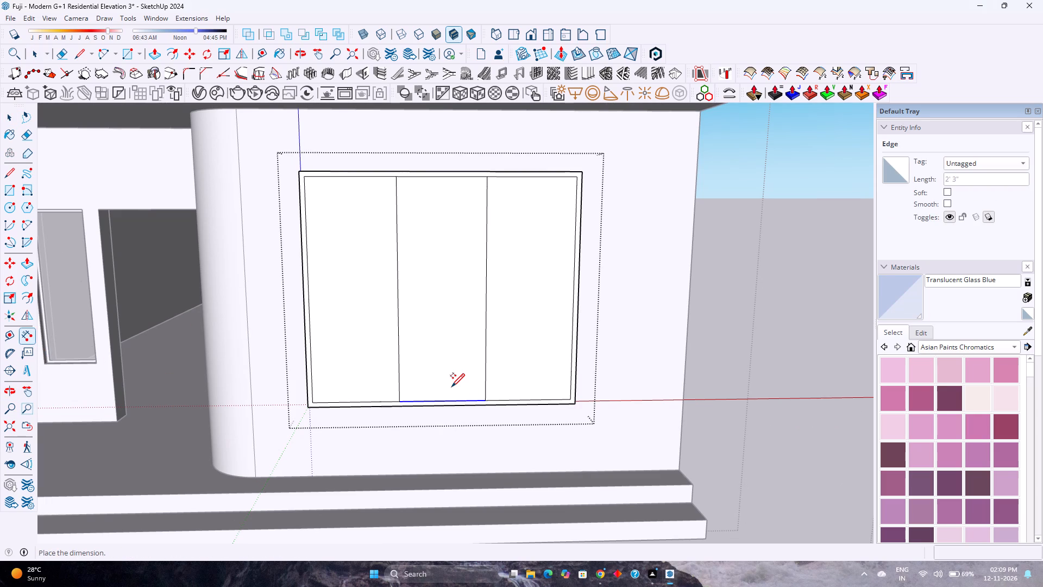
pyautogui.press('Escape')
pyautogui.click(374, 401)
pyautogui.press('Escape')
pyautogui.click(502, 399)
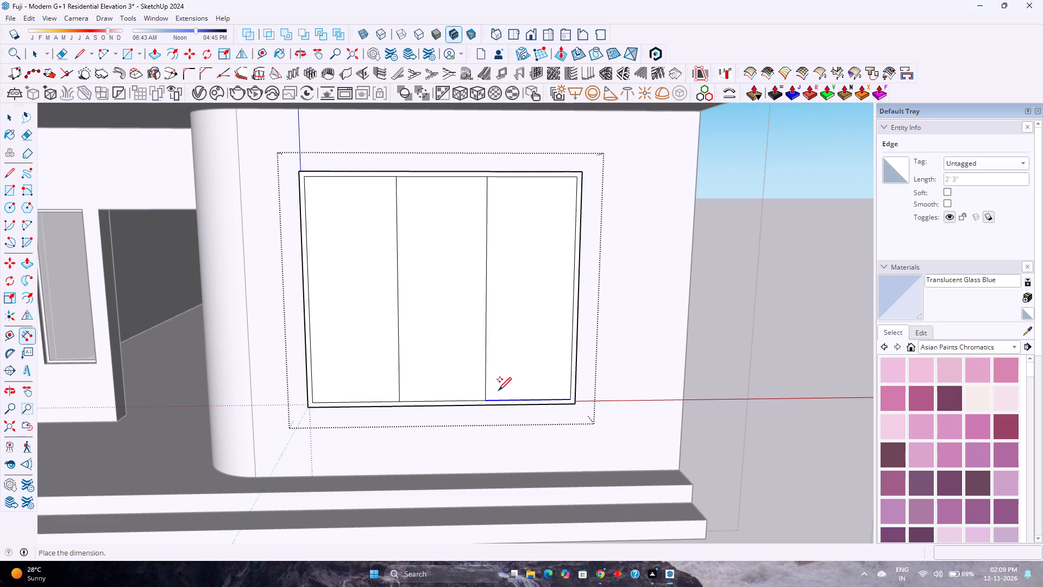
pyautogui.press('Escape')
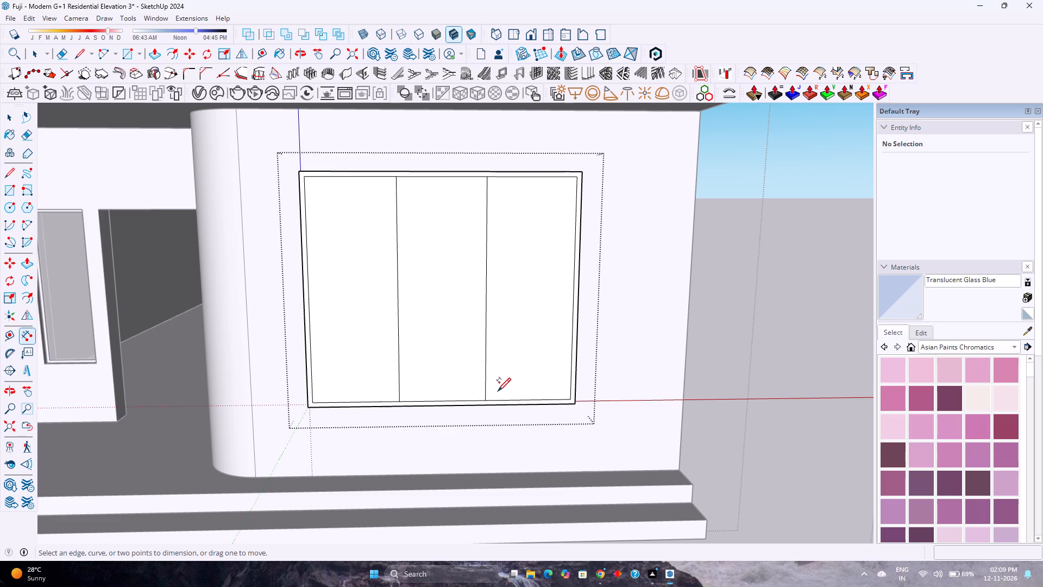
pyautogui.press('space')
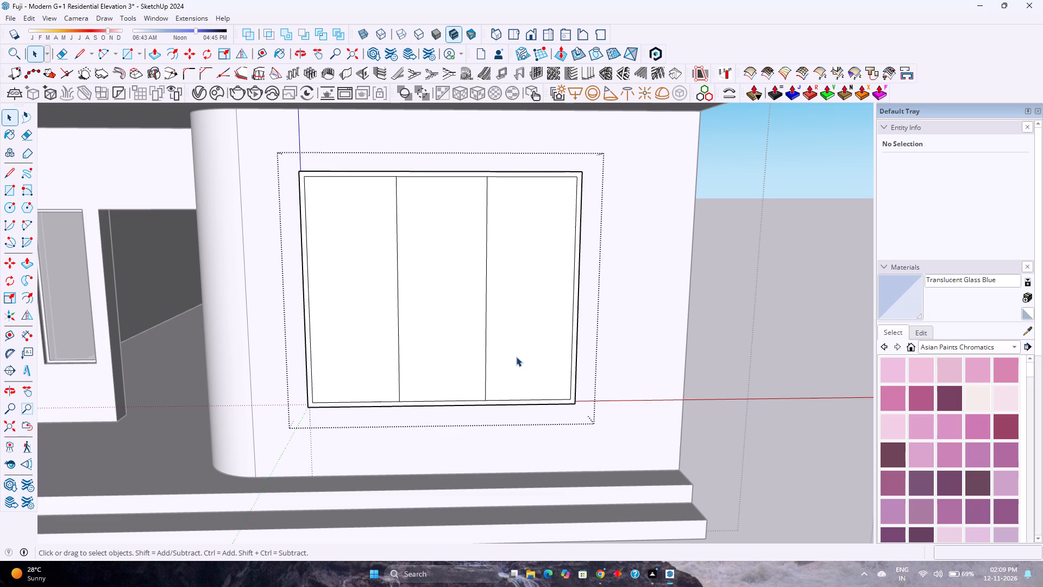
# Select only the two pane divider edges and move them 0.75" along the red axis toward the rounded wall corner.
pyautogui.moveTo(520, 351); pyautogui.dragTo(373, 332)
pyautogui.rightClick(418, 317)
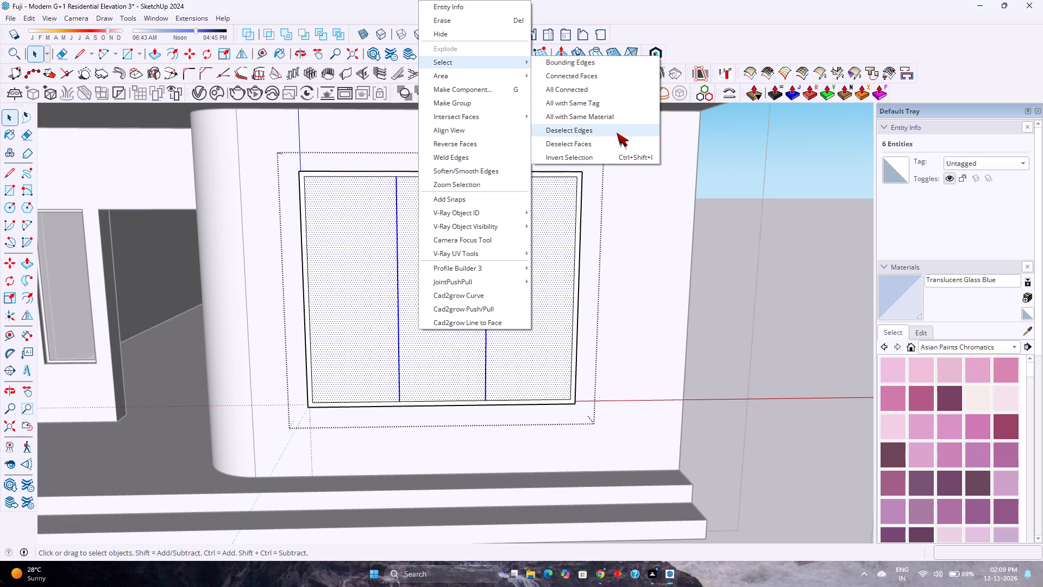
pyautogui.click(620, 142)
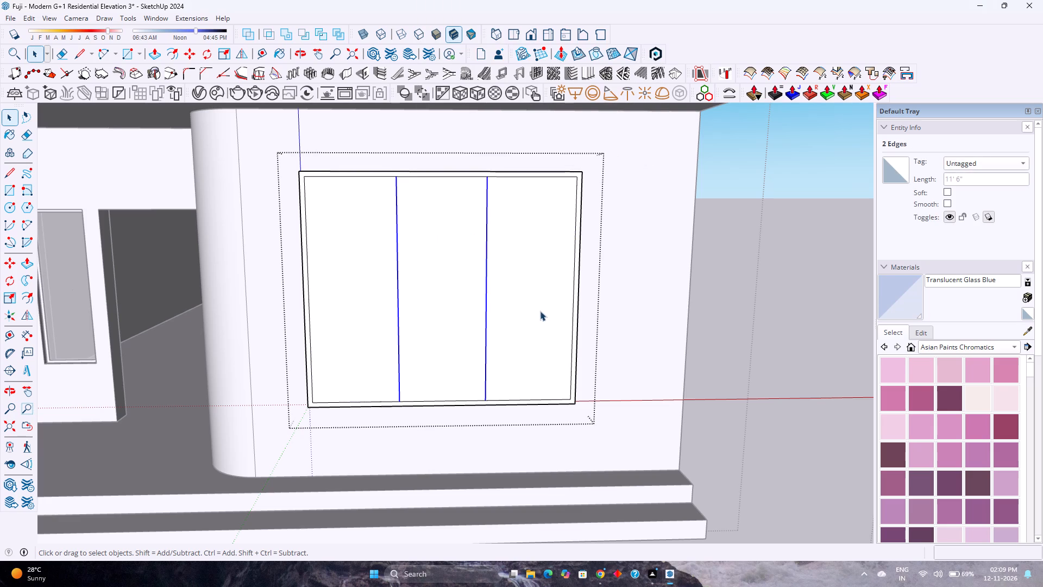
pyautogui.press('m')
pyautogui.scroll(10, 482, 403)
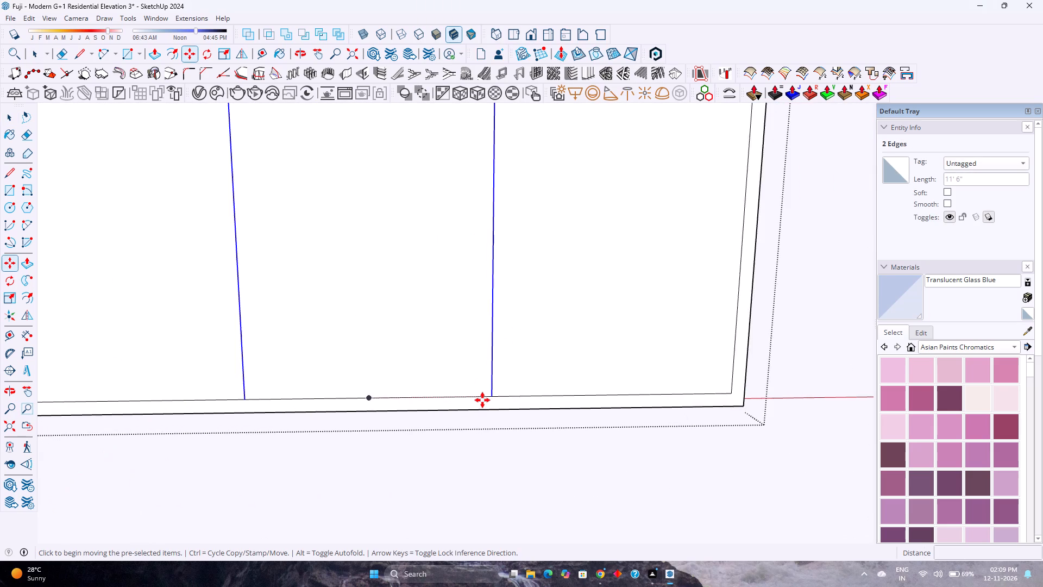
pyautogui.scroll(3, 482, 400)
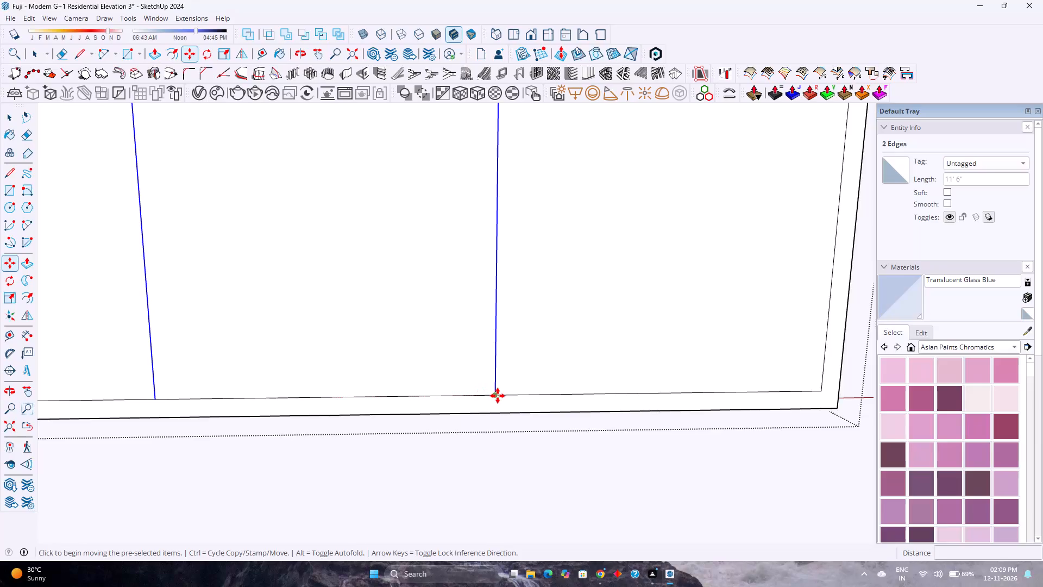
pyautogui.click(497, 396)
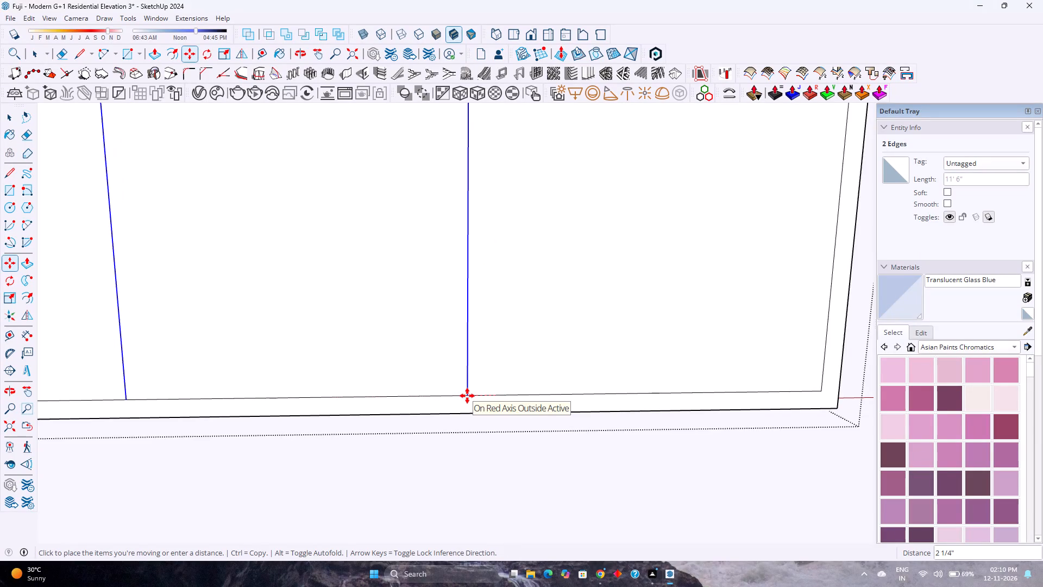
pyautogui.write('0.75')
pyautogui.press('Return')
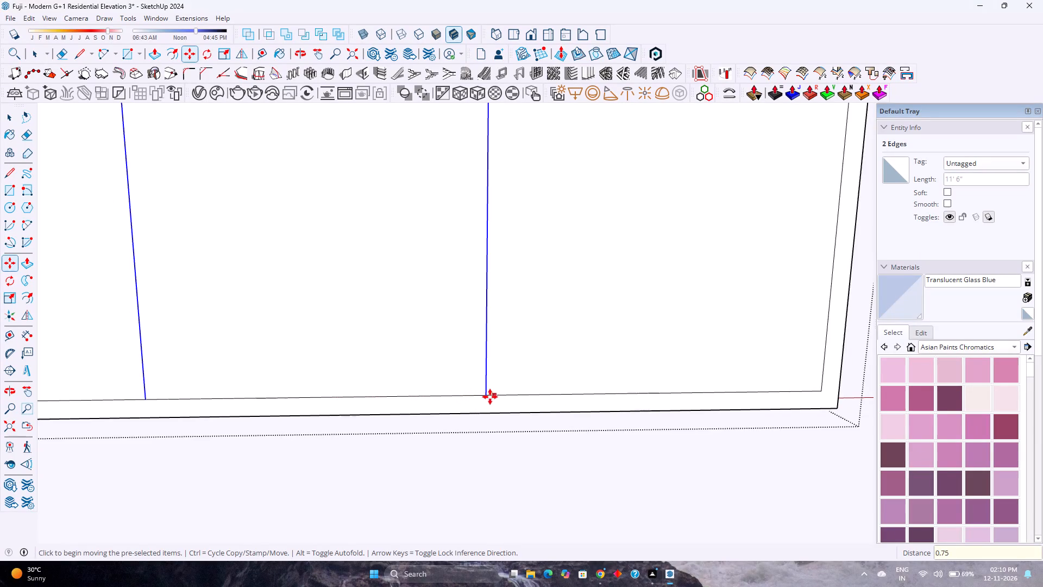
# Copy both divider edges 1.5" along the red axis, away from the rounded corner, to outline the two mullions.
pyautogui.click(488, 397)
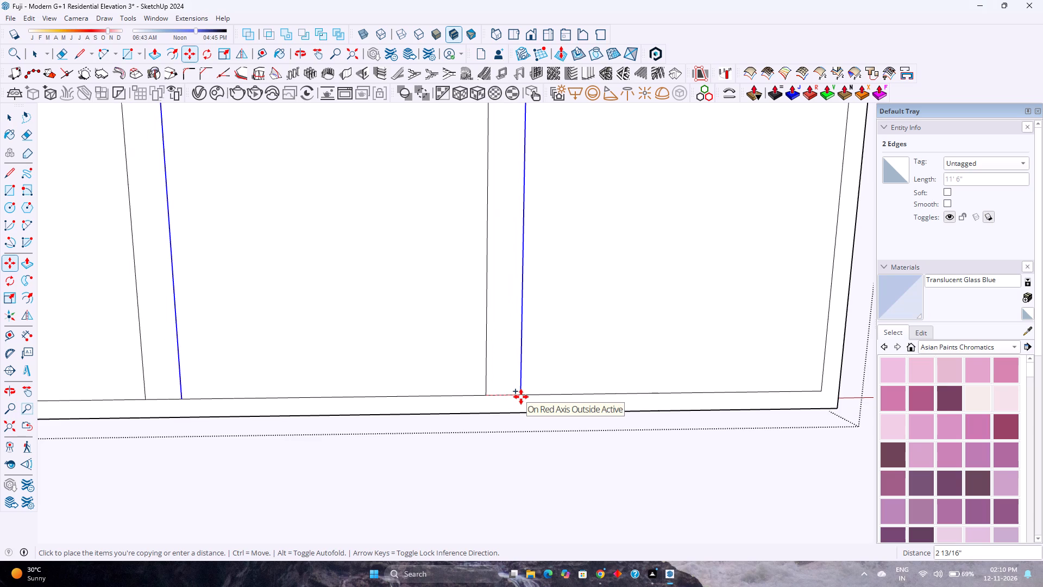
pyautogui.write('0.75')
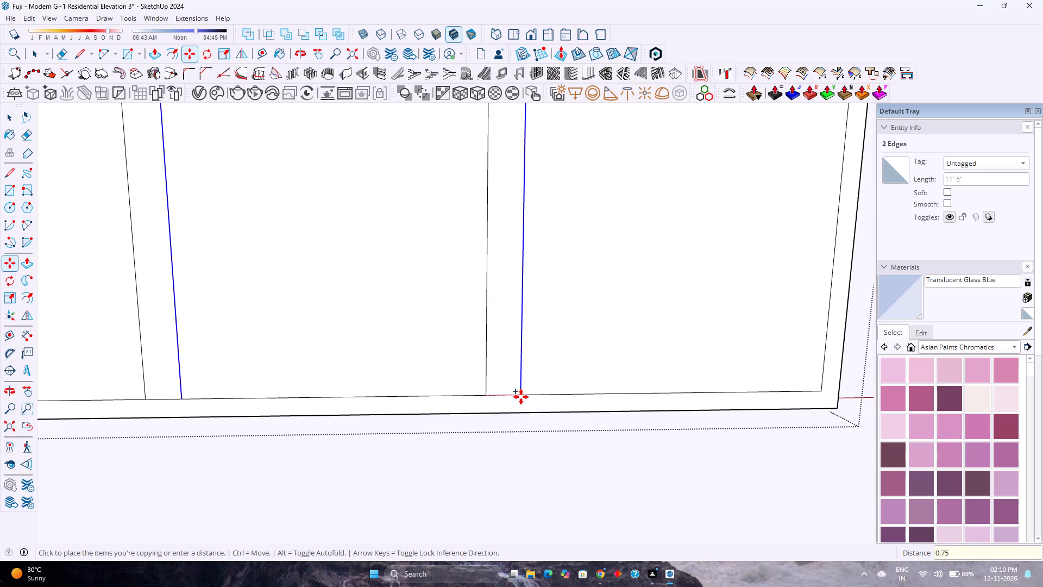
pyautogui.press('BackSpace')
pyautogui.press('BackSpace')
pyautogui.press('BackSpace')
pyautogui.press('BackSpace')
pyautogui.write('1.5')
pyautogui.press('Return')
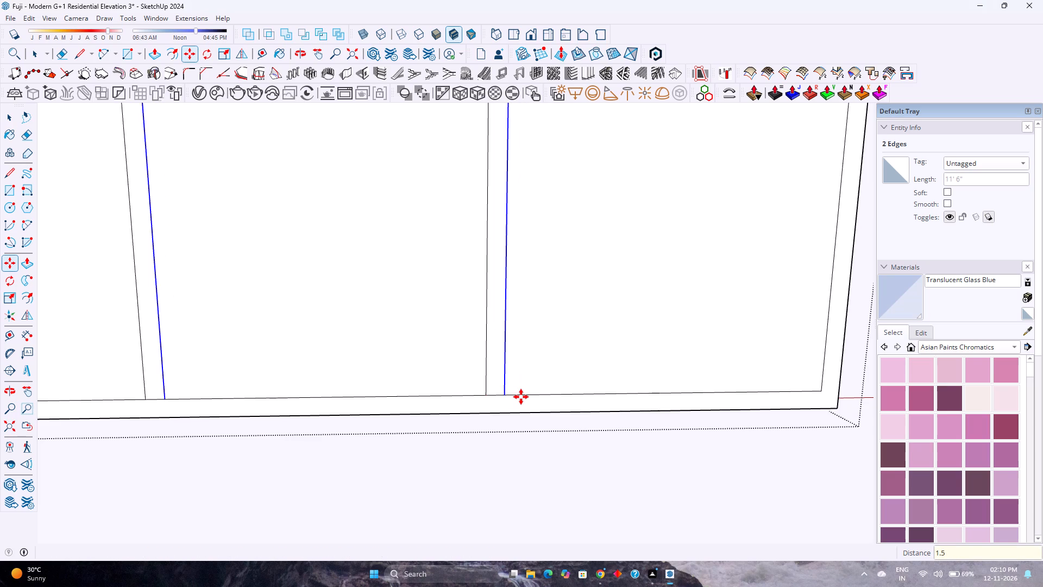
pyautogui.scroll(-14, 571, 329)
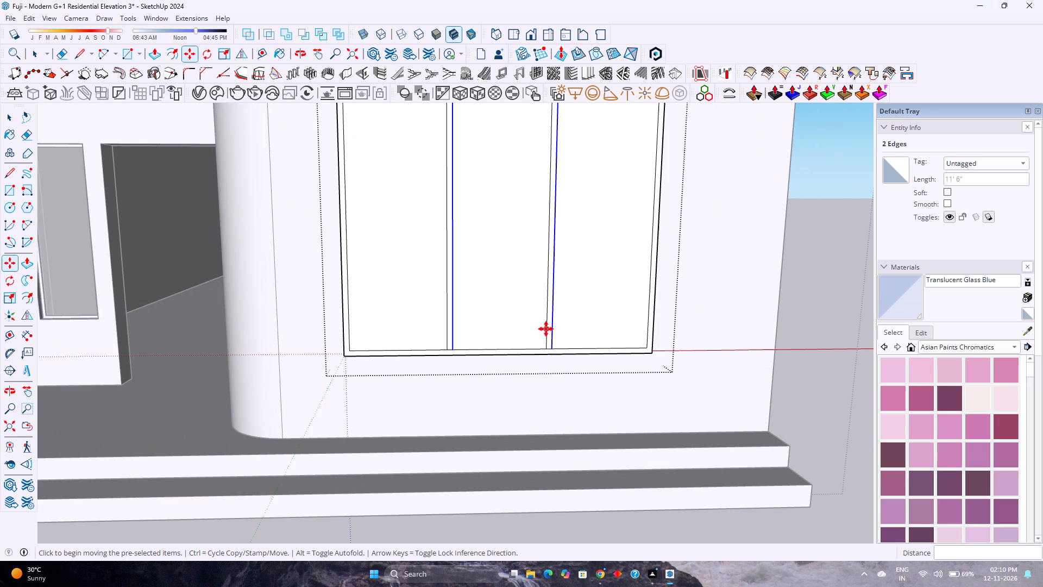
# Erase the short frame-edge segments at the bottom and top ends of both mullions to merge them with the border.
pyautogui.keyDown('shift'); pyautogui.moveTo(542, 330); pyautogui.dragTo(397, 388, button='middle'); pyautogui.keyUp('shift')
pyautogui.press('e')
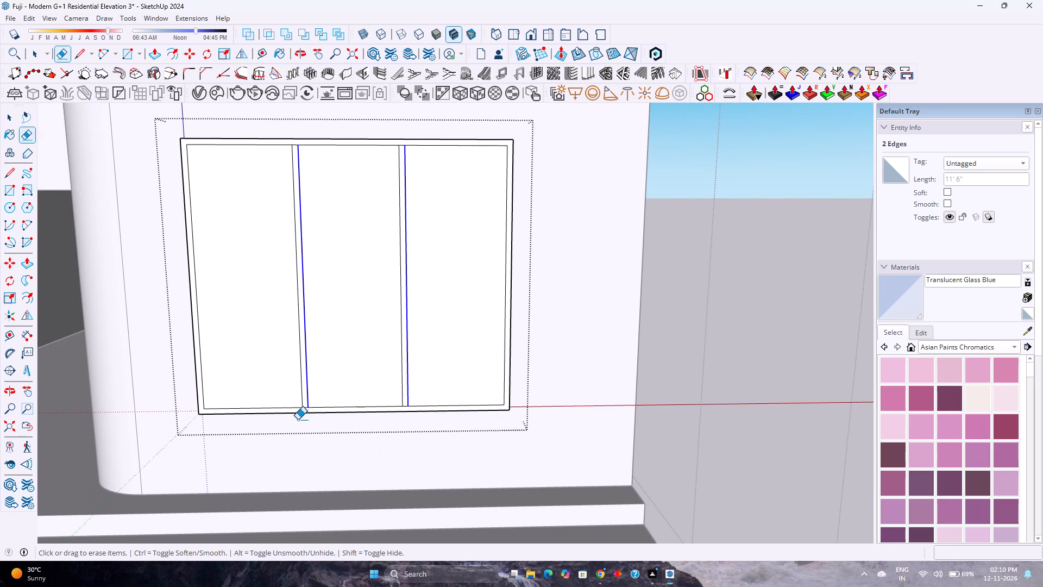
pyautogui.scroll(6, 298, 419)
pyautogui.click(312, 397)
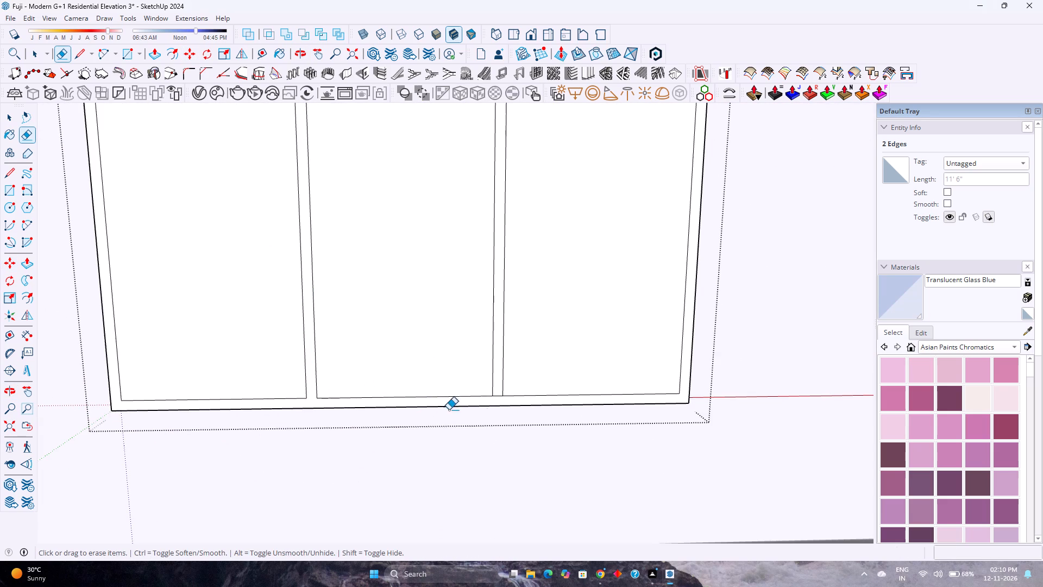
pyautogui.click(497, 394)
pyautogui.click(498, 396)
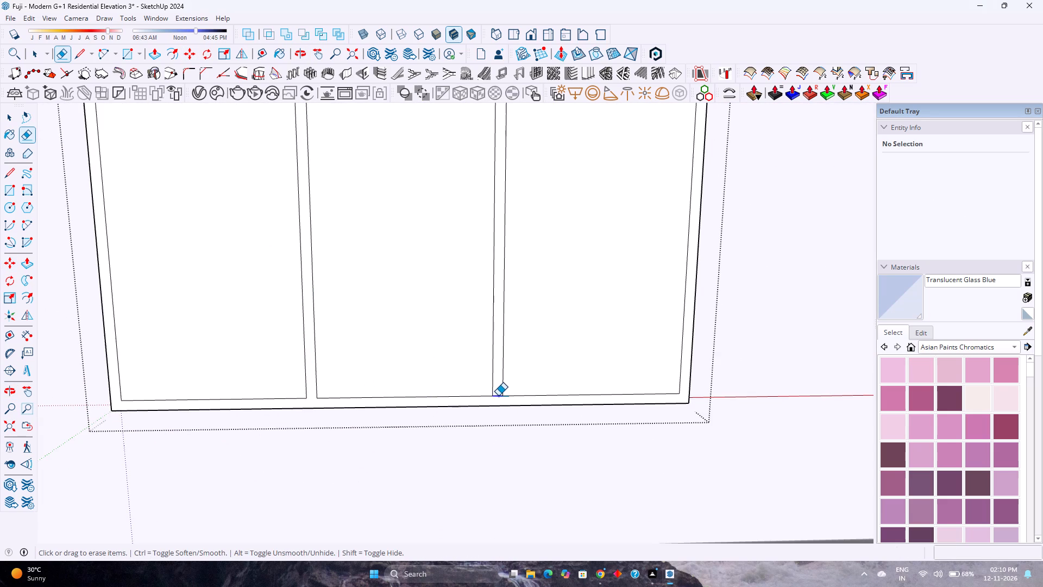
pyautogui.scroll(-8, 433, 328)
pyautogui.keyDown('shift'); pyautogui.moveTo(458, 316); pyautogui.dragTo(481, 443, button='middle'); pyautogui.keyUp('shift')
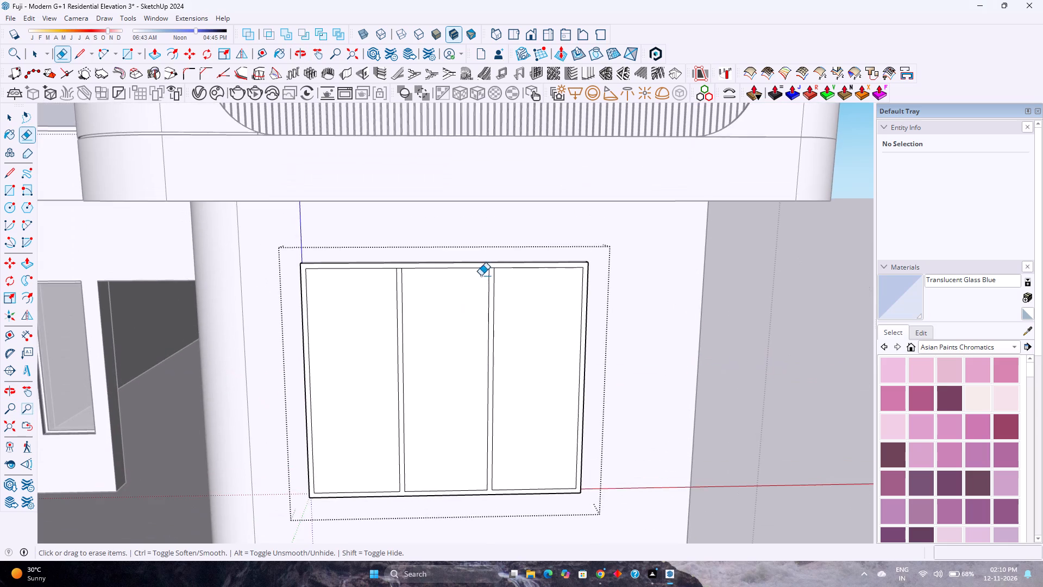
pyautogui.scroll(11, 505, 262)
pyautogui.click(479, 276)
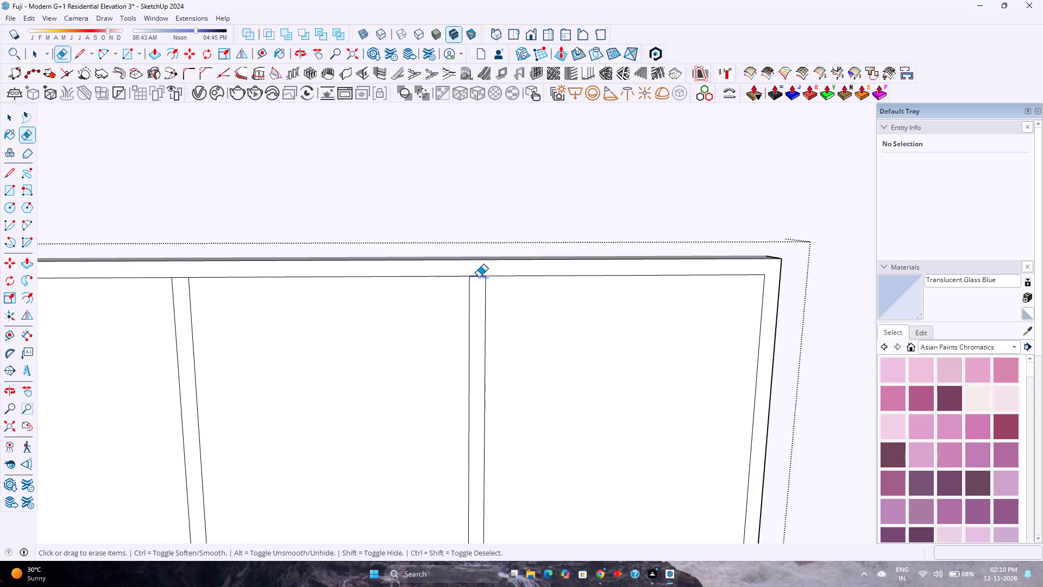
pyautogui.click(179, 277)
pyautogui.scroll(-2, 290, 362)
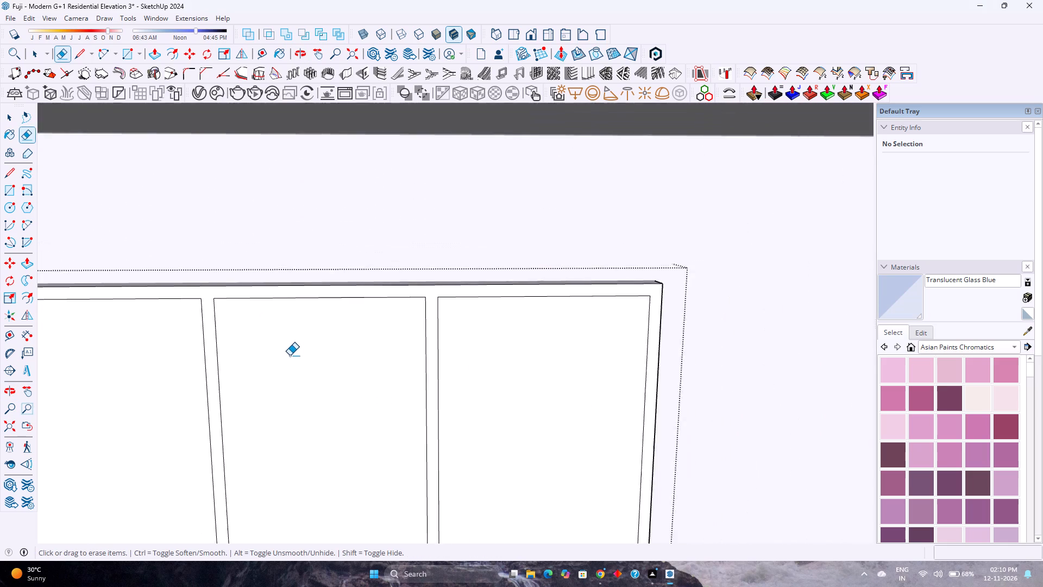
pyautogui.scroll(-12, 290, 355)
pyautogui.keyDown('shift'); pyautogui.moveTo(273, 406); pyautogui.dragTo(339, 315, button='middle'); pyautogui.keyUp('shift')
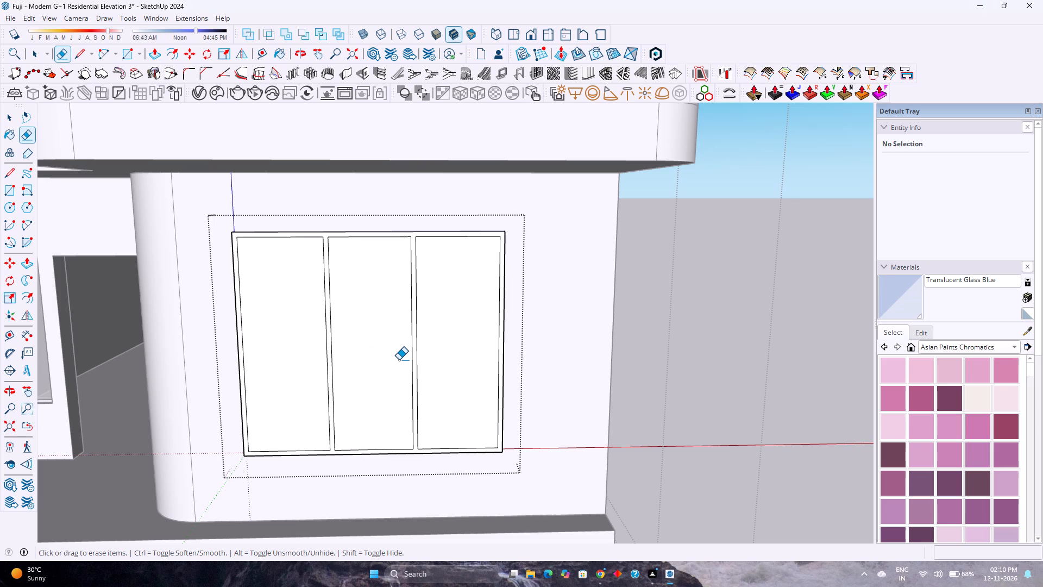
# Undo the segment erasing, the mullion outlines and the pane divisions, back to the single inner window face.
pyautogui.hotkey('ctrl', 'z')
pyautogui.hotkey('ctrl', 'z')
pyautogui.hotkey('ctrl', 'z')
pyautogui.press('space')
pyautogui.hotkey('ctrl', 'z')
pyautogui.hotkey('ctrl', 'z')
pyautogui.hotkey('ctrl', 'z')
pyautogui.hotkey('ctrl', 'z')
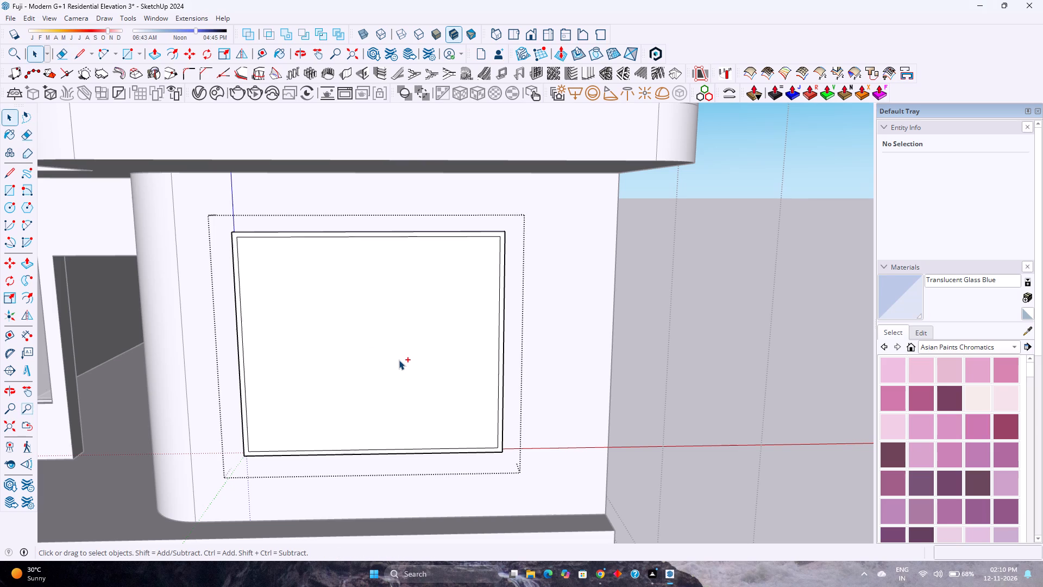
# Push the window's inner face back 3" to cut through the panel and leave an open frame.
pyautogui.press('p')
pyautogui.click(394, 367)
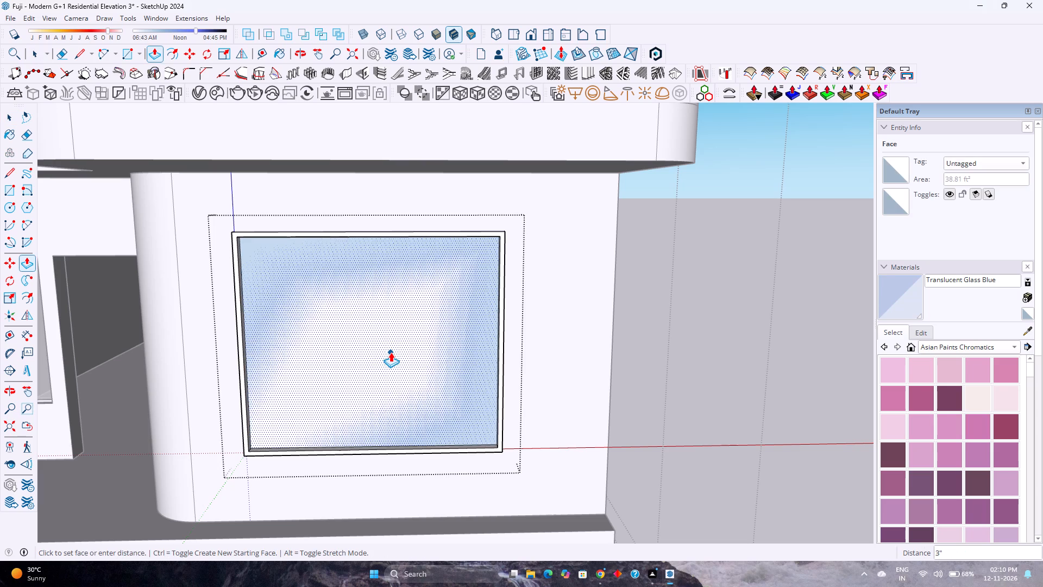
pyautogui.press('3')
pyautogui.press('Return')
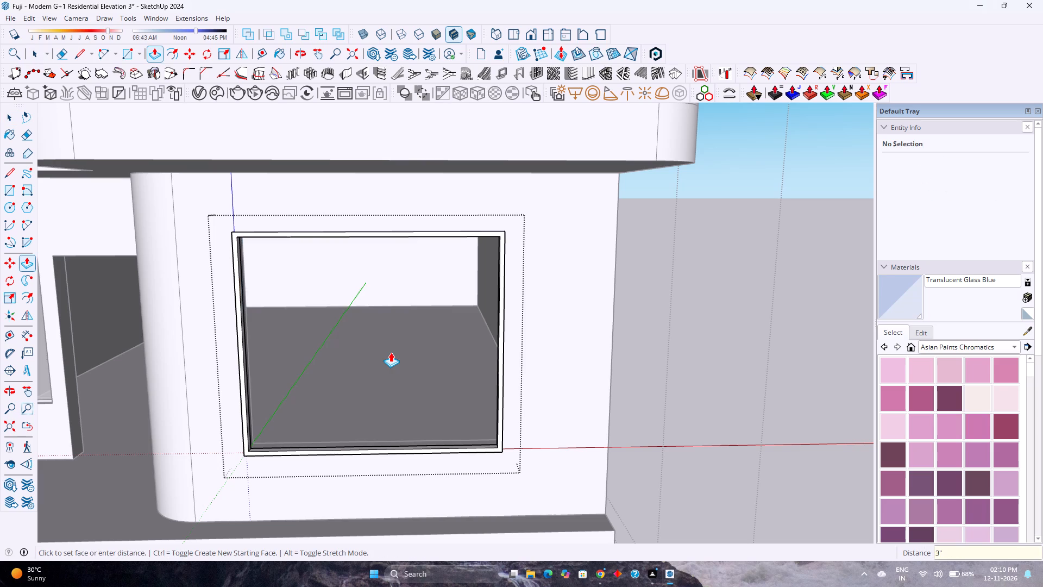
pyautogui.press('space')
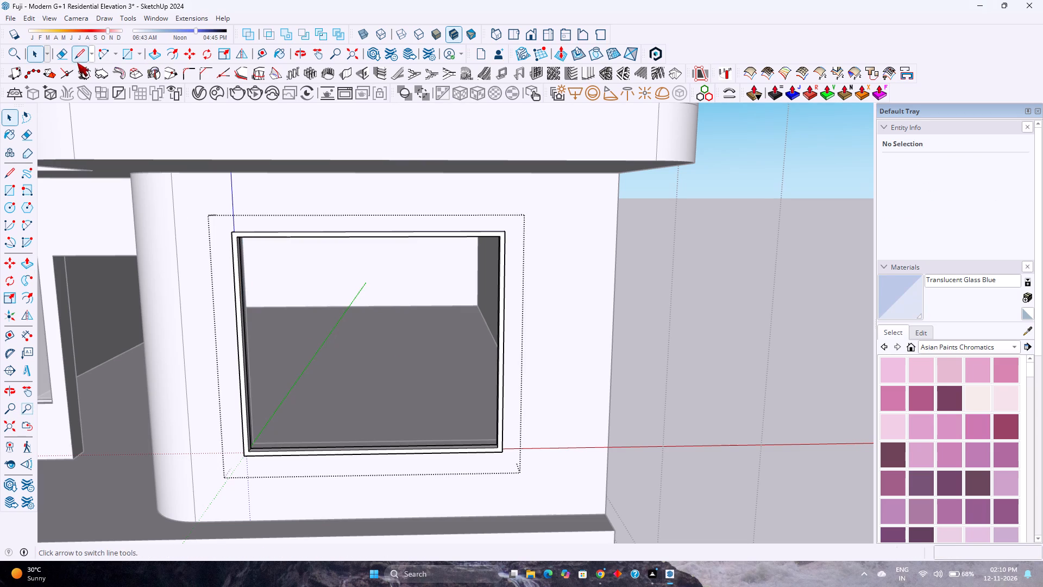
# Draw a 6' 9" line between the lower inner corners of the frame to fill the opening with a face.
pyautogui.click(79, 57)
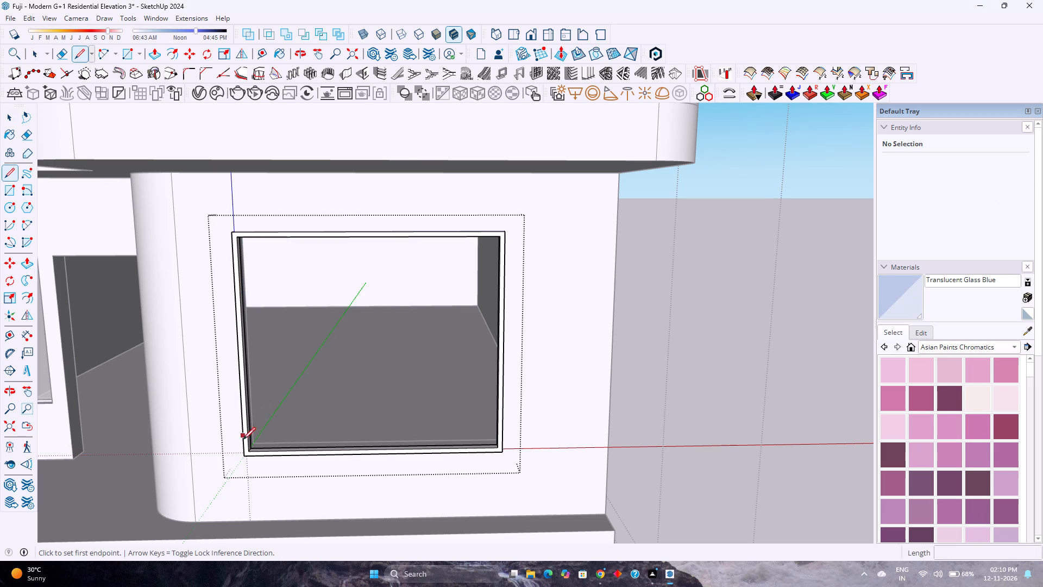
pyautogui.click(248, 449)
pyautogui.click(500, 447)
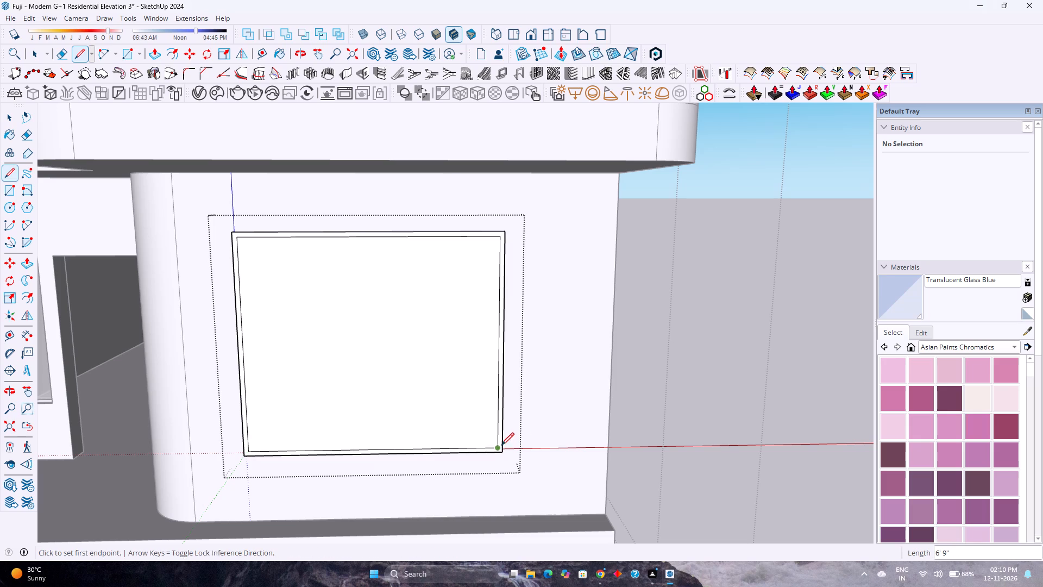
# Group the new inner window face together with its bounding edges.
pyautogui.press('space')
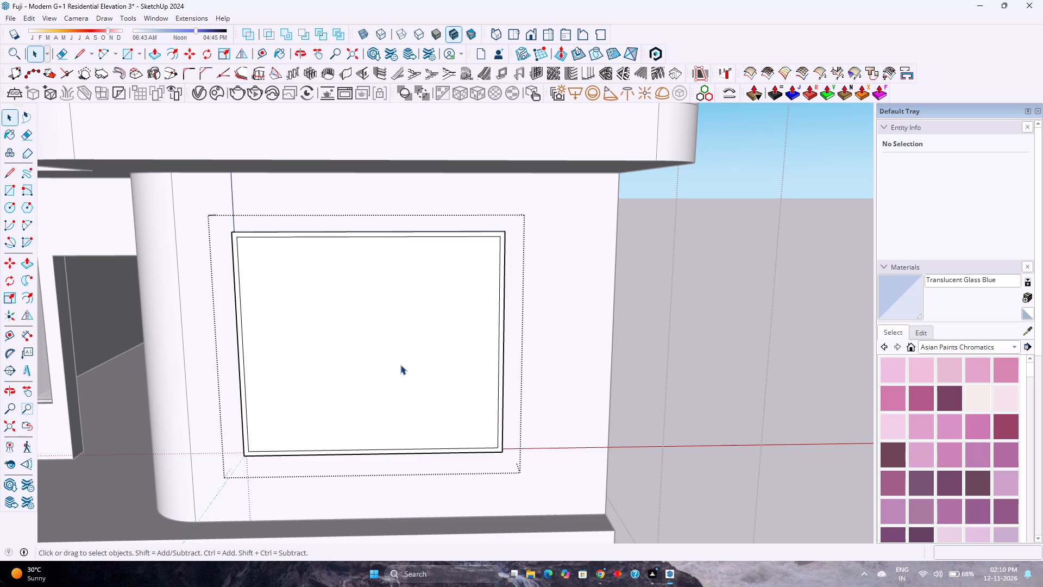
pyautogui.doubleClick(400, 365)
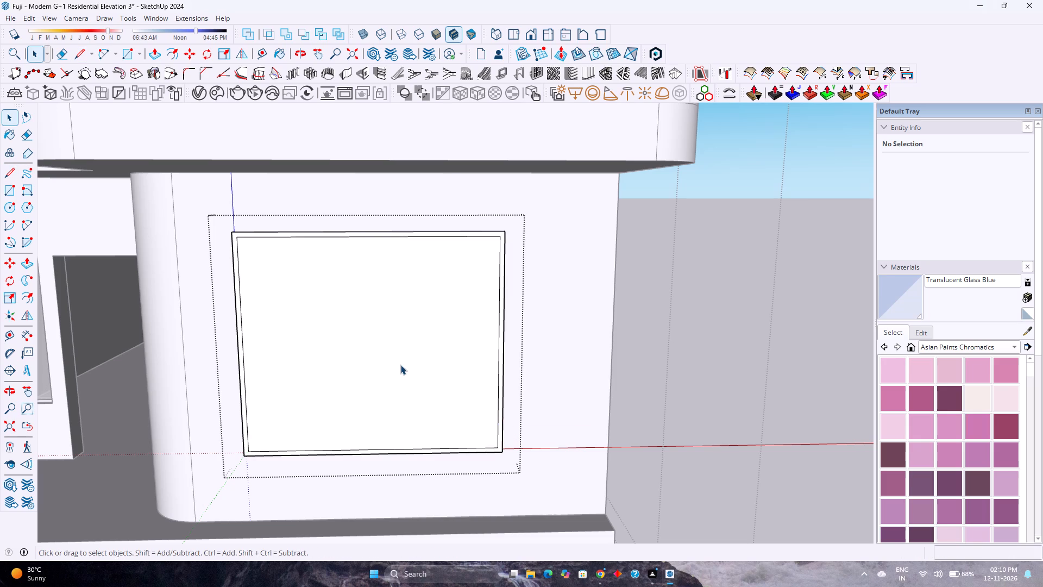
pyautogui.rightClick(400, 365)
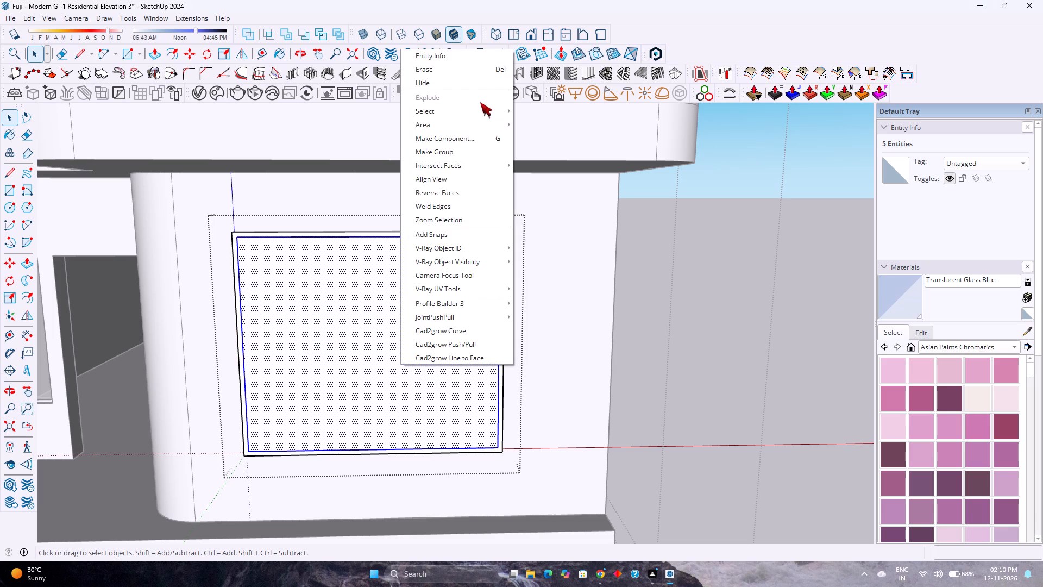
pyautogui.click(435, 147)
# Inside the new group, copy the panel's left edge to its right edge and divide the distance by 3 to form three equal panes.
pyautogui.doubleClick(300, 293)
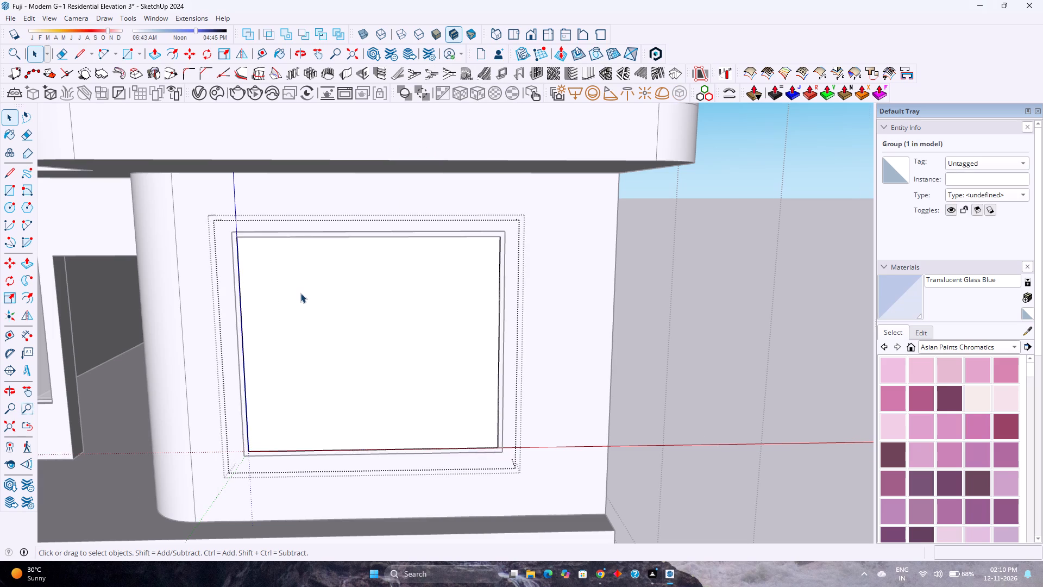
pyautogui.scroll(3, 301, 293)
pyautogui.click(302, 293)
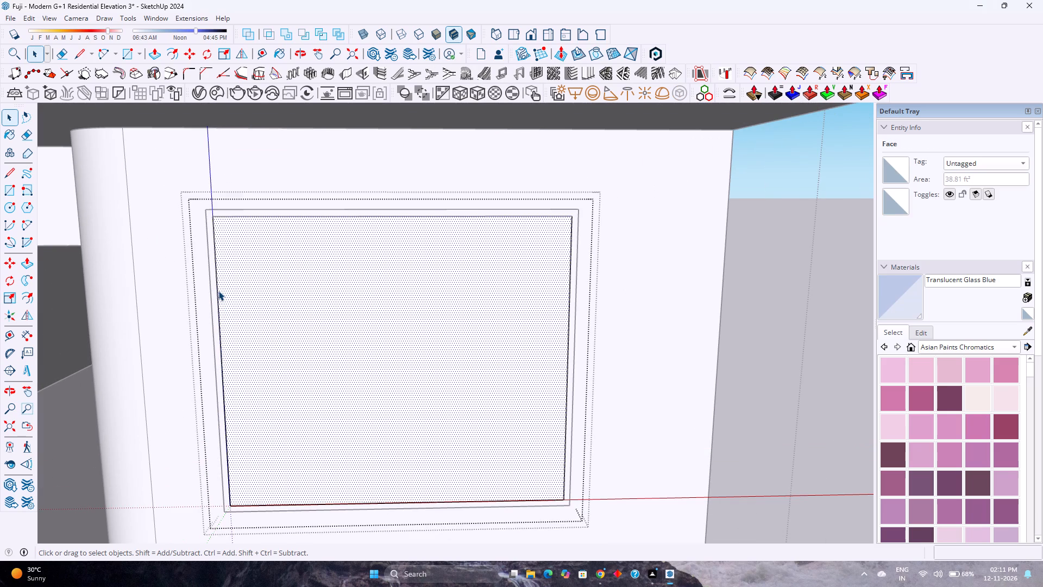
pyautogui.click(218, 291)
pyautogui.press('m')
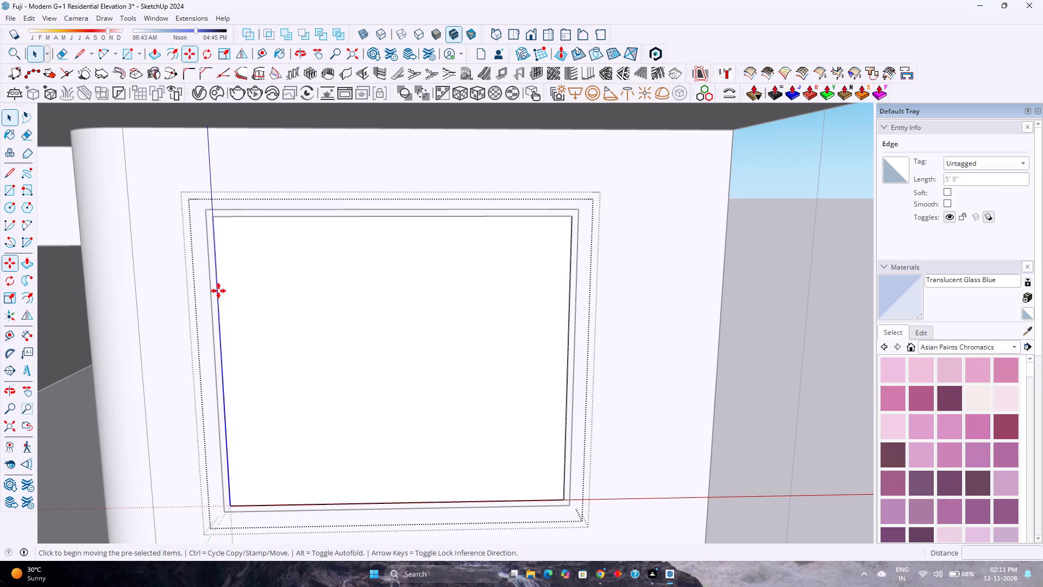
pyautogui.click(212, 218)
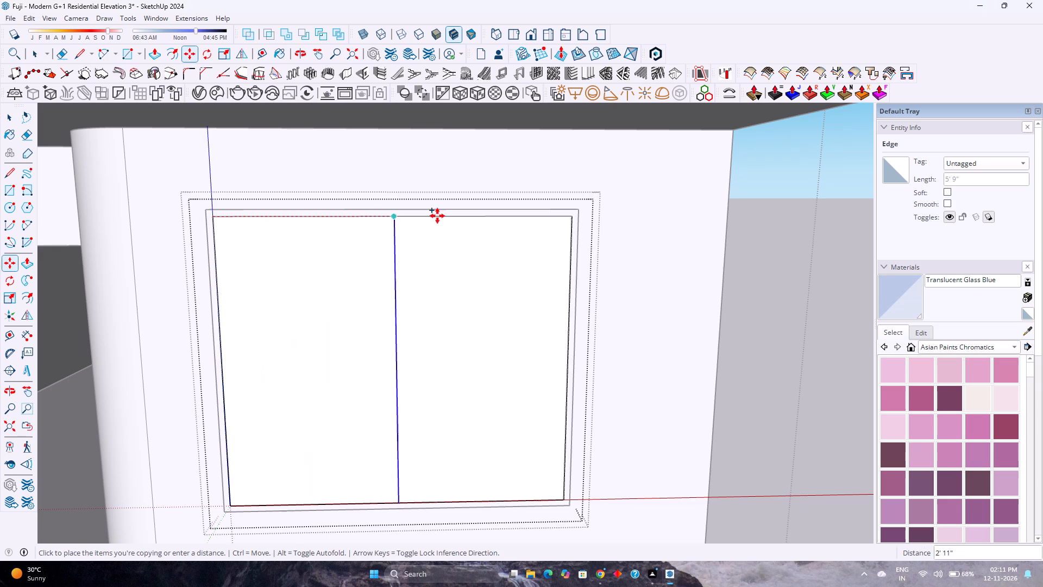
pyautogui.click(569, 218)
pyautogui.write('/3')
pyautogui.press('Return')
pyautogui.press('space')
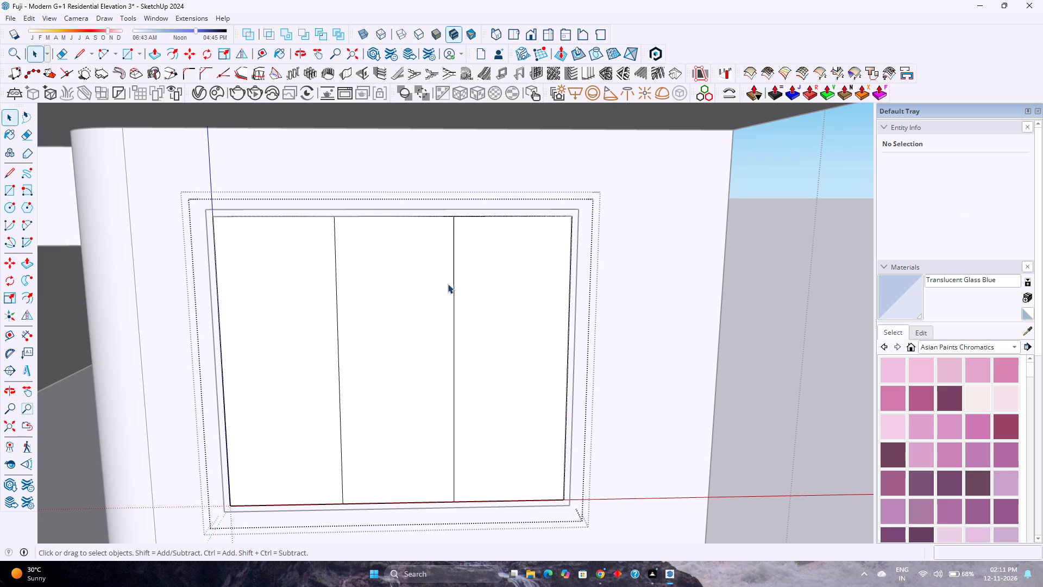
# Delete the middle and right pane faces and their leftover edges, keeping only the left pane.
pyautogui.click(495, 273)
pyautogui.press('Delete')
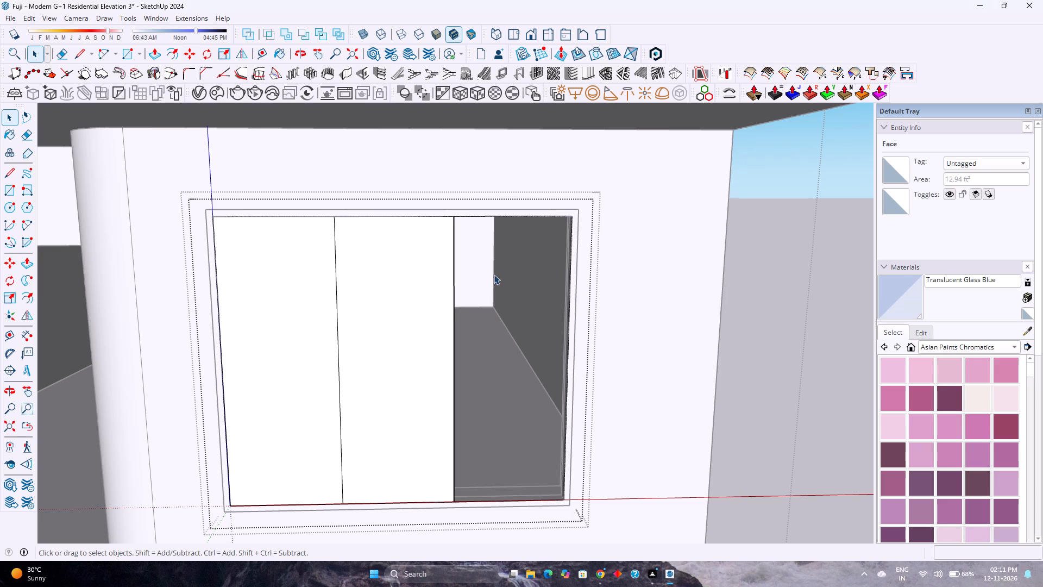
pyautogui.click(394, 298)
pyautogui.press('Delete')
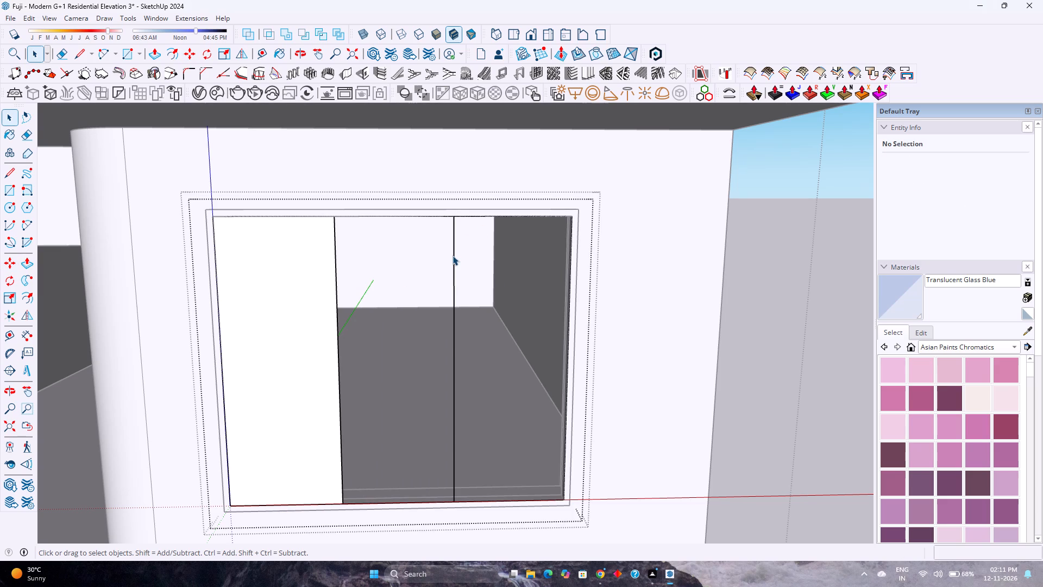
pyautogui.click(454, 255)
pyautogui.press('Delete')
pyautogui.click(454, 216)
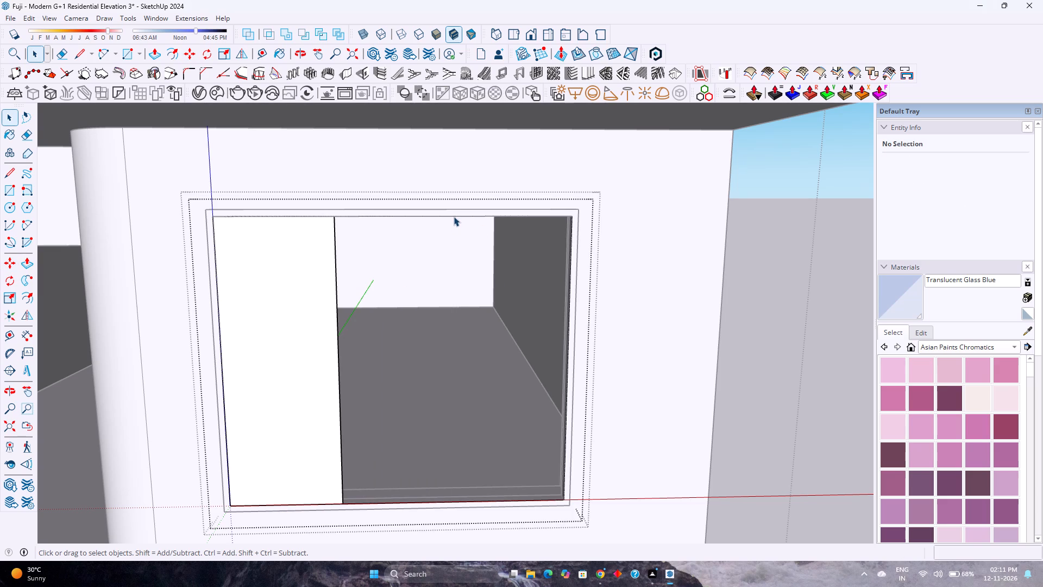
pyautogui.press('Delete')
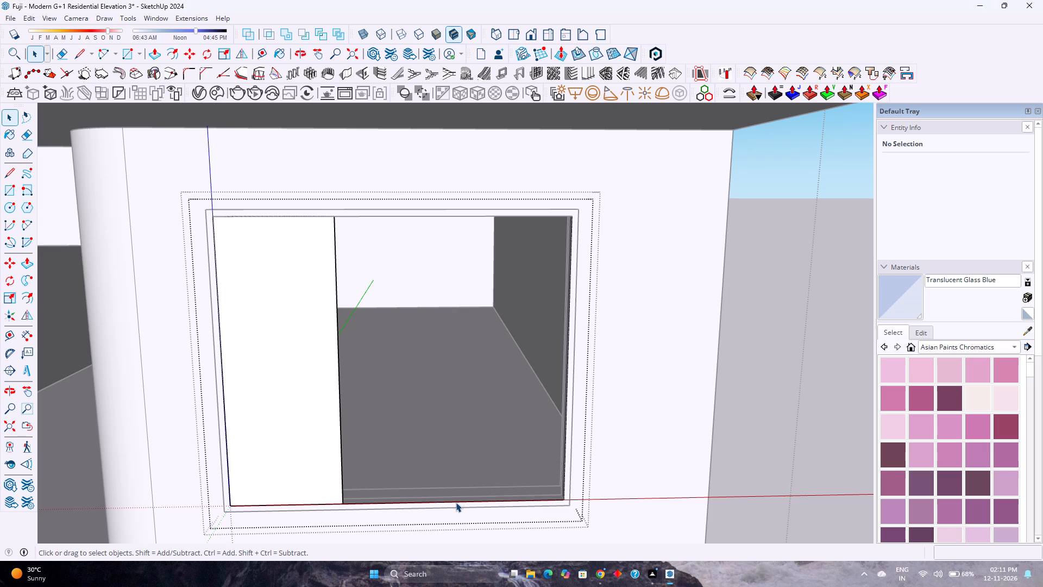
pyautogui.click(456, 502)
pyautogui.press('Delete')
pyautogui.click(568, 386)
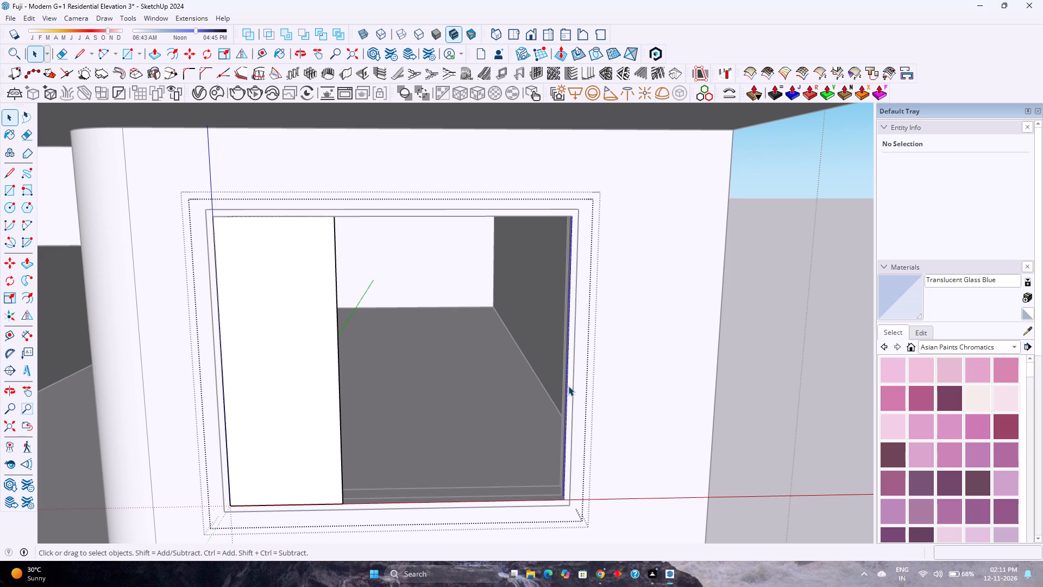
pyautogui.press('Delete')
# Push/Pull the remaining left pane to a thickness of 2".
pyautogui.scroll(3, 303, 359)
pyautogui.click(303, 359)
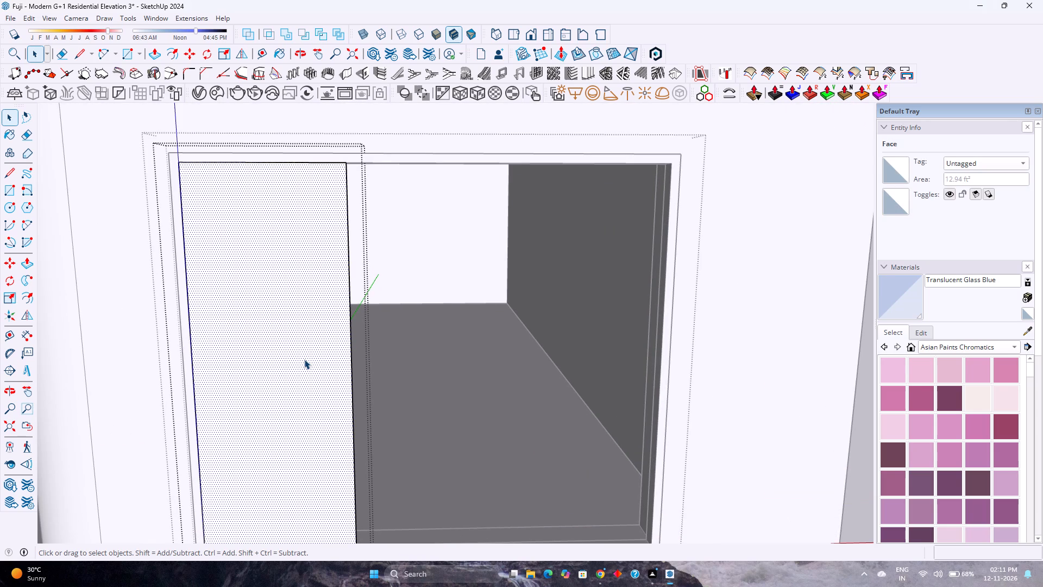
pyautogui.press('p')
pyautogui.click(278, 310)
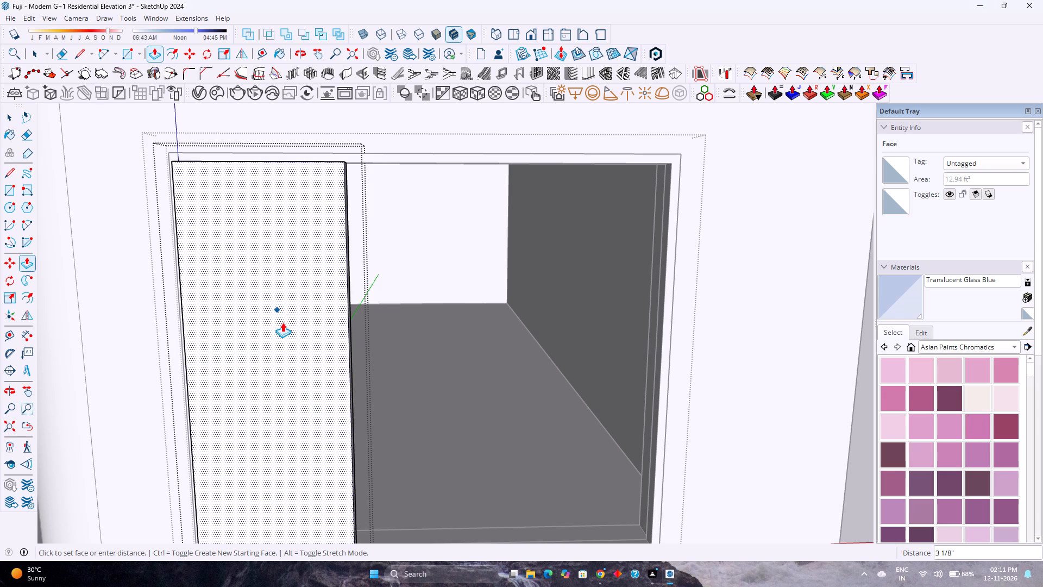
pyautogui.press('2')
pyautogui.press('Return')
# Offset the left pane's front face outline inward by 1" to form the sash border.
pyautogui.scroll(-3, 286, 318)
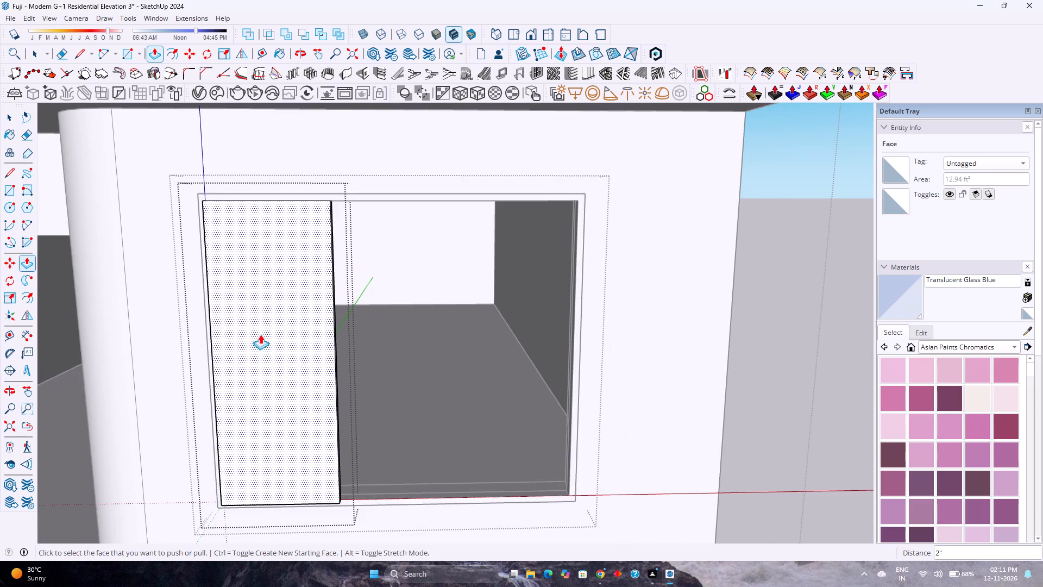
pyautogui.keyDown('shift'); pyautogui.moveTo(259, 334); pyautogui.dragTo(285, 283, button='middle'); pyautogui.keyUp('shift')
pyautogui.keyDown('shift'); pyautogui.moveTo(287, 280); pyautogui.dragTo(293, 277, button='middle'); pyautogui.keyUp('shift')
pyautogui.moveTo(298, 280); pyautogui.dragTo(153, 417, button='middle')
pyautogui.scroll(3, 319, 379)
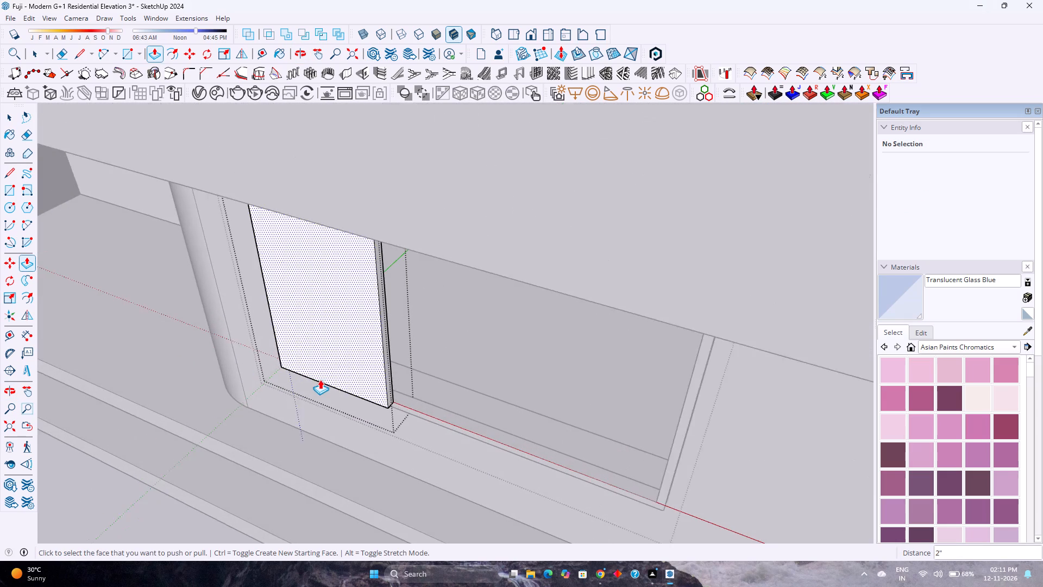
pyautogui.scroll(2, 305, 383)
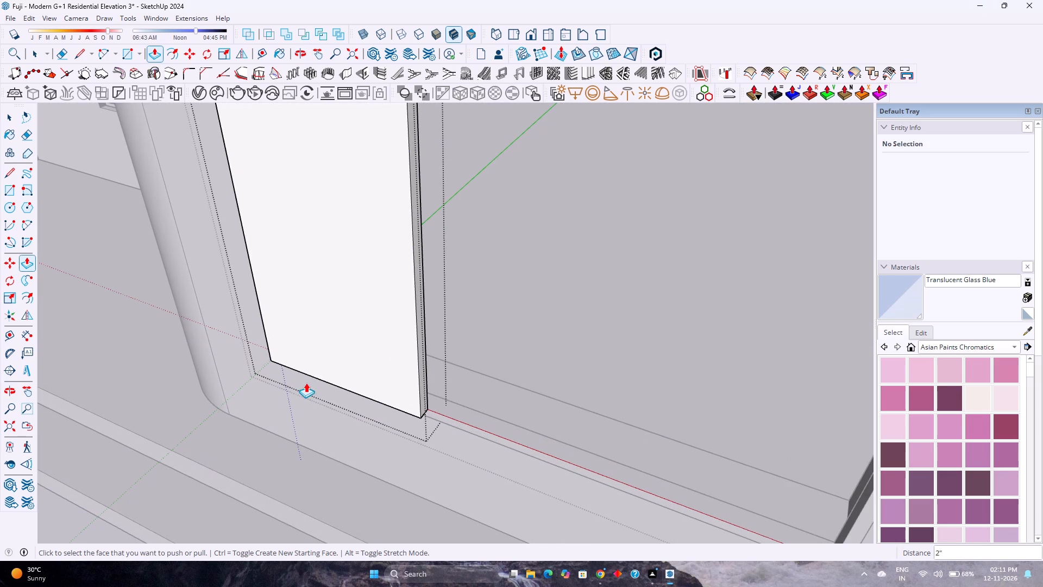
pyautogui.scroll(4, 345, 320)
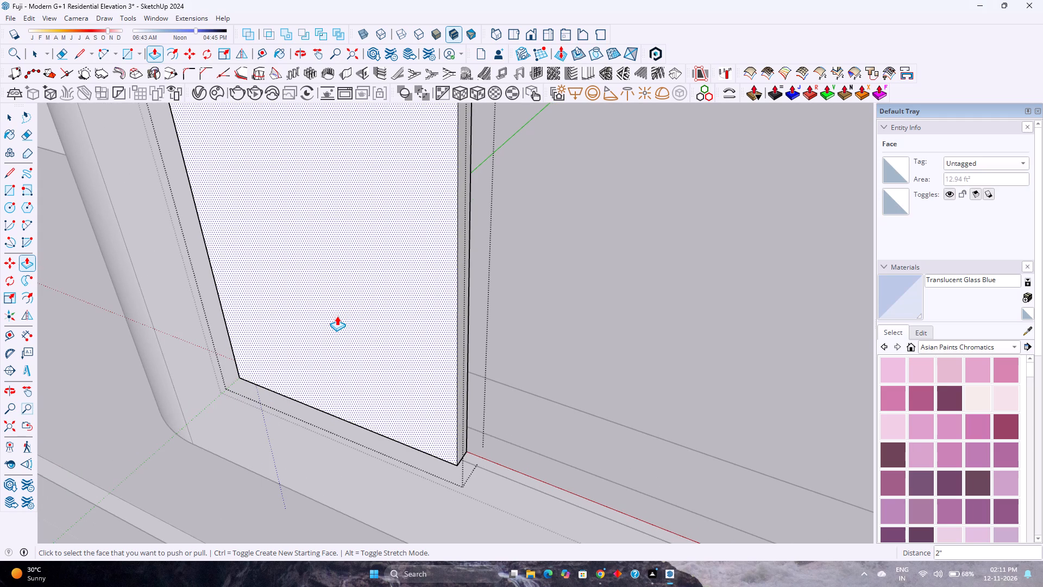
pyautogui.press('space')
pyautogui.scroll(-2, 337, 316)
pyautogui.keyDown('shift'); pyautogui.moveTo(341, 313); pyautogui.dragTo(329, 387, button='middle'); pyautogui.keyUp('shift')
pyautogui.moveTo(325, 386); pyautogui.dragTo(359, 361, button='middle')
pyautogui.middleClick(360, 360)
pyautogui.scroll(-5, 381, 339)
pyautogui.click(354, 316)
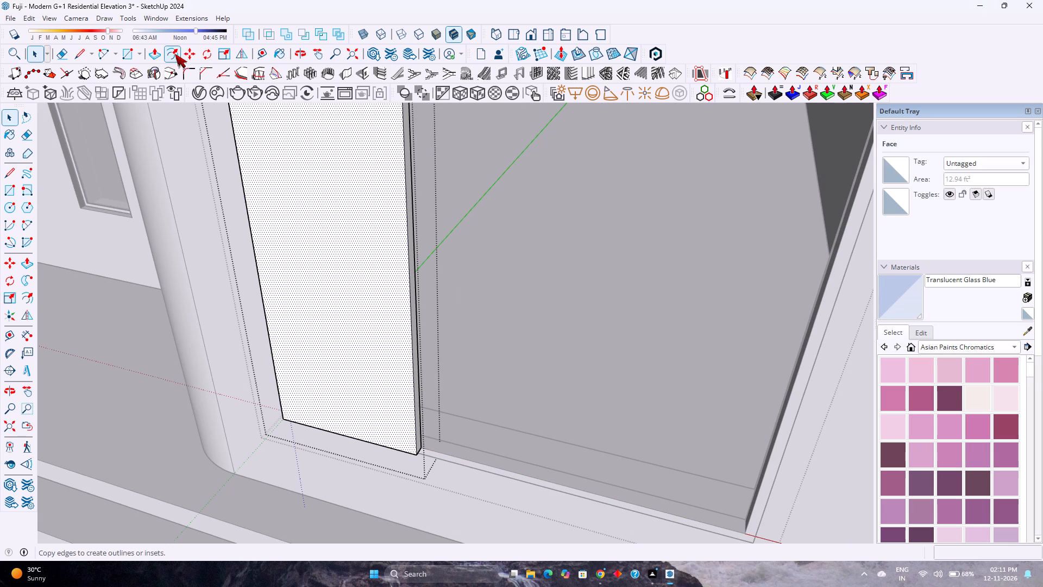
pyautogui.click(175, 54)
pyautogui.click(249, 269)
pyautogui.press('1')
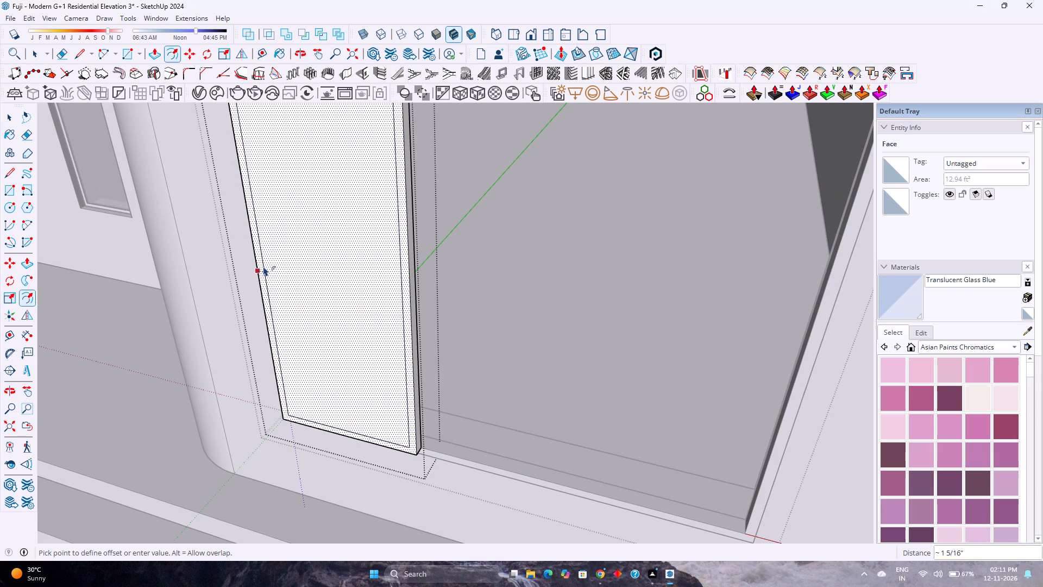
pyautogui.press('Return')
pyautogui.press('space')
# Push the pane's inner face back 2" to cut through and leave an open sash frame.
pyautogui.press('p')
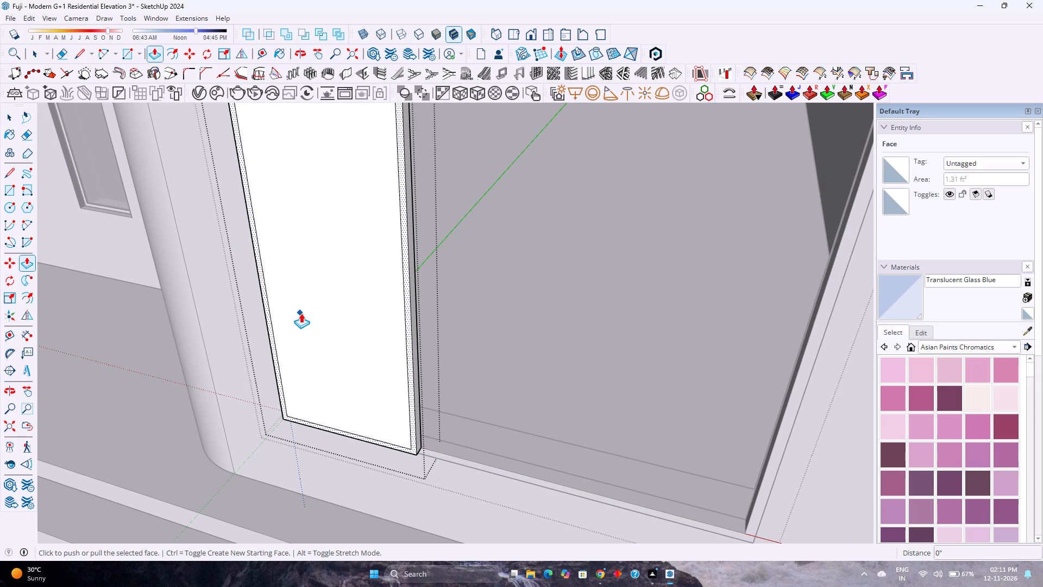
pyautogui.press('Escape')
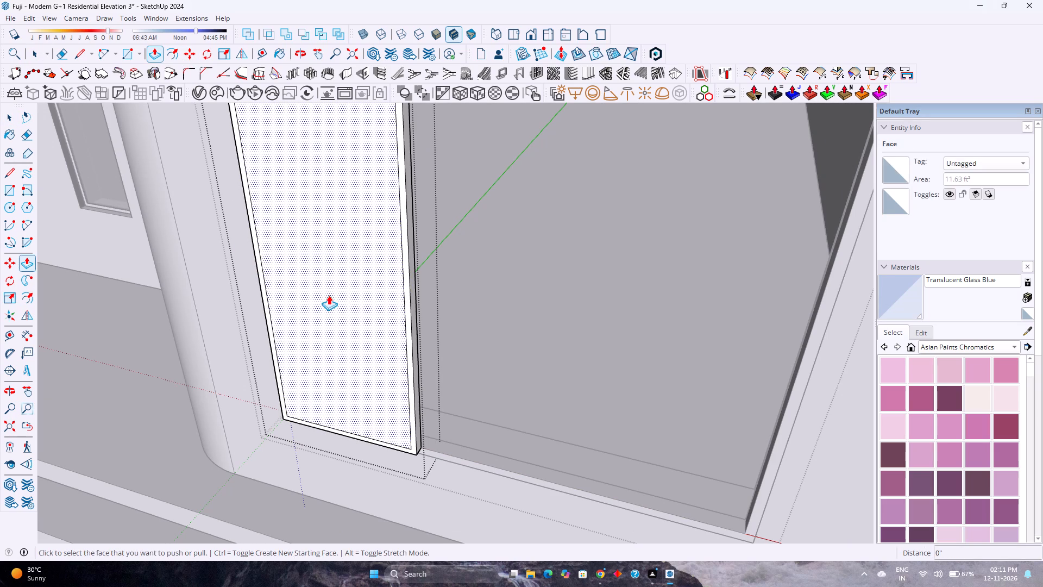
pyautogui.click(318, 316)
pyautogui.click(324, 295)
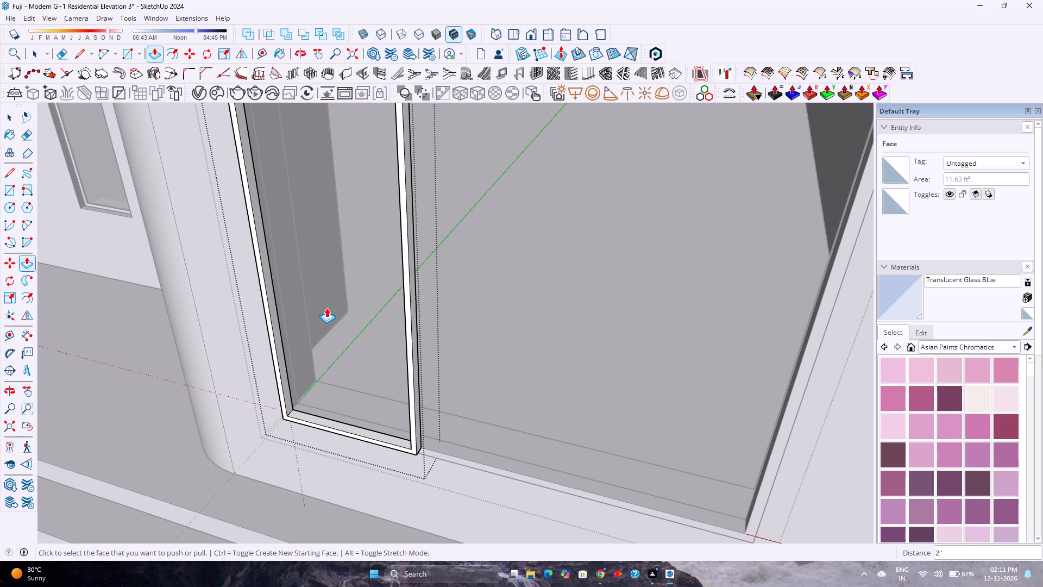
pyautogui.scroll(-1, 326, 308)
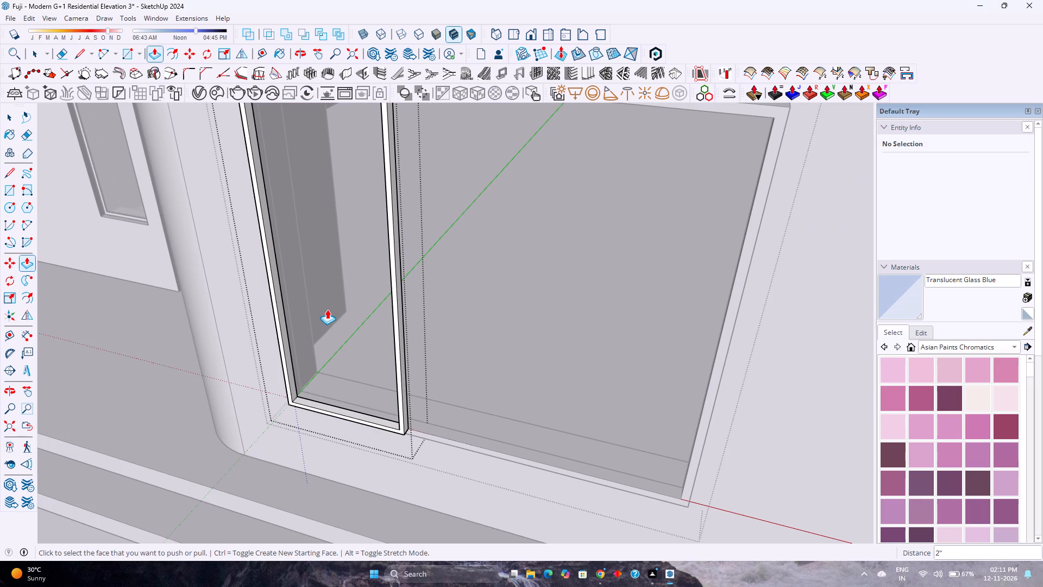
pyautogui.press('space')
# Draw a 2' 1" line between the sash frame's lower inner front corners to fill the opening with a face.
pyautogui.scroll(-2, 327, 309)
pyautogui.keyDown('shift'); pyautogui.moveTo(327, 315); pyautogui.dragTo(328, 386, button='middle'); pyautogui.keyUp('shift')
pyautogui.keyDown('shift'); pyautogui.scroll(-1, 327, 381); pyautogui.keyUp('shift')
pyautogui.moveTo(332, 409); pyautogui.dragTo(333, 398, button='middle')
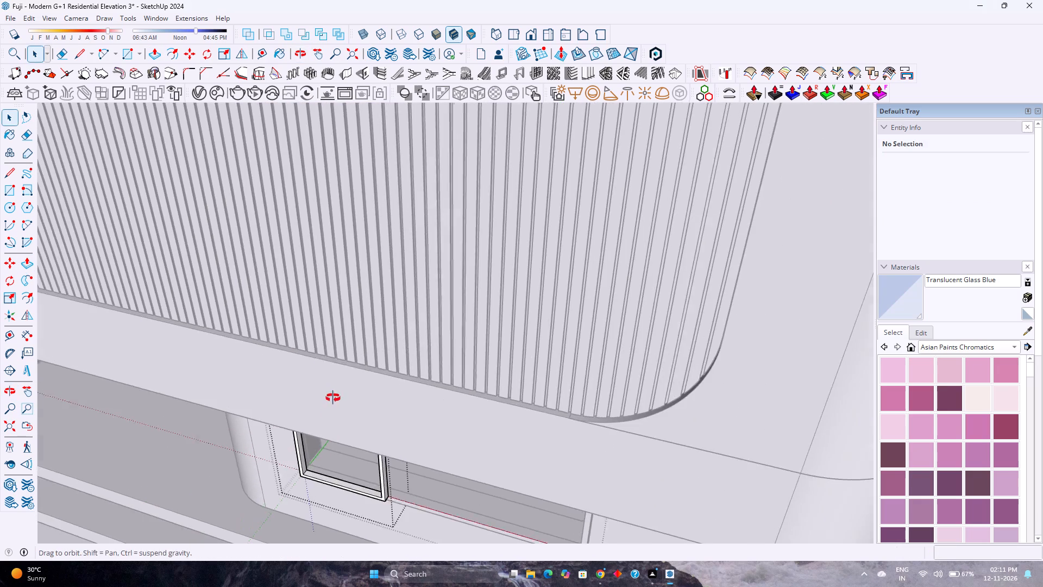
pyautogui.moveTo(333, 398); pyautogui.dragTo(362, 348, button='middle')
pyautogui.middleClick(364, 345)
pyautogui.scroll(-8, 375, 320)
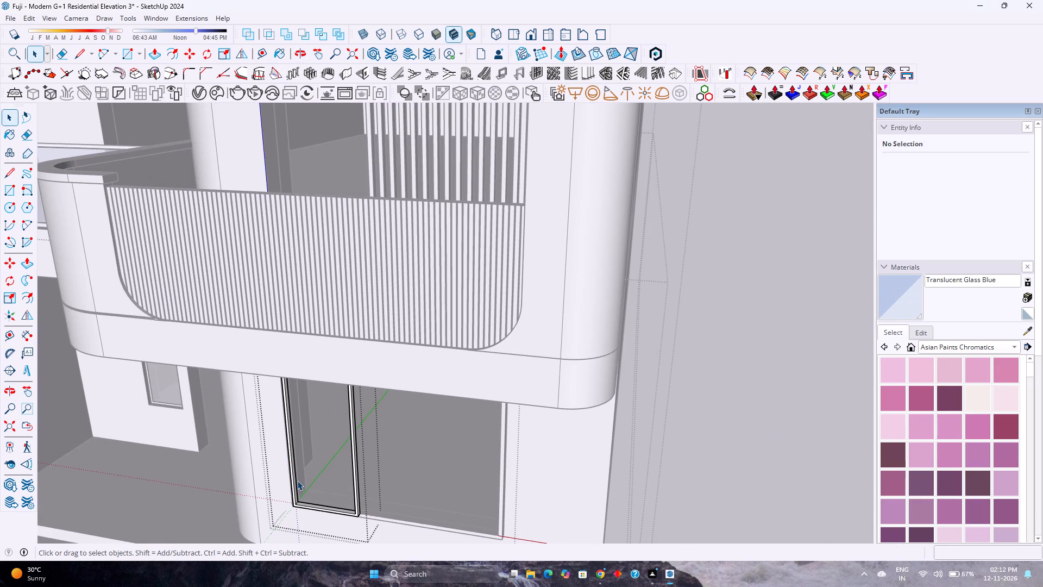
pyautogui.scroll(1, 351, 518)
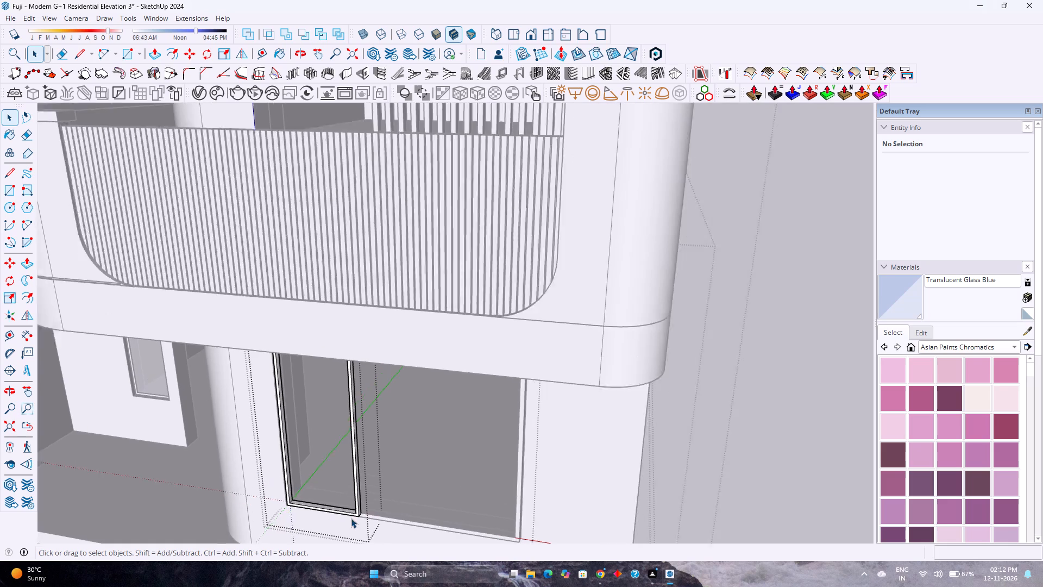
pyautogui.scroll(7, 351, 518)
pyautogui.moveTo(299, 524); pyautogui.dragTo(389, 470, button='middle')
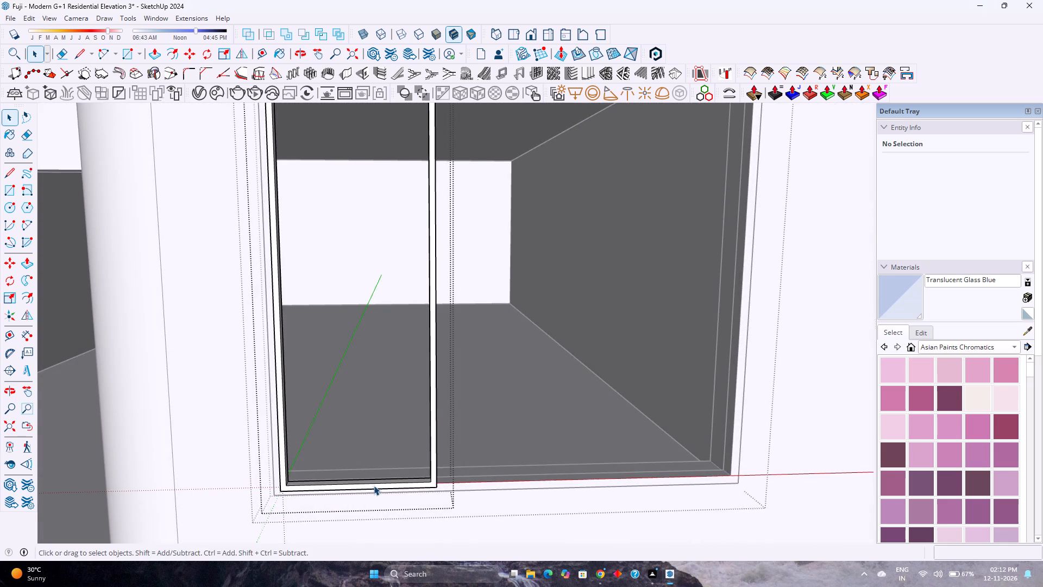
pyautogui.scroll(3, 372, 486)
pyautogui.scroll(2, 268, 489)
pyautogui.scroll(3, 347, 478)
pyautogui.moveTo(347, 478); pyautogui.dragTo(281, 496, button='middle')
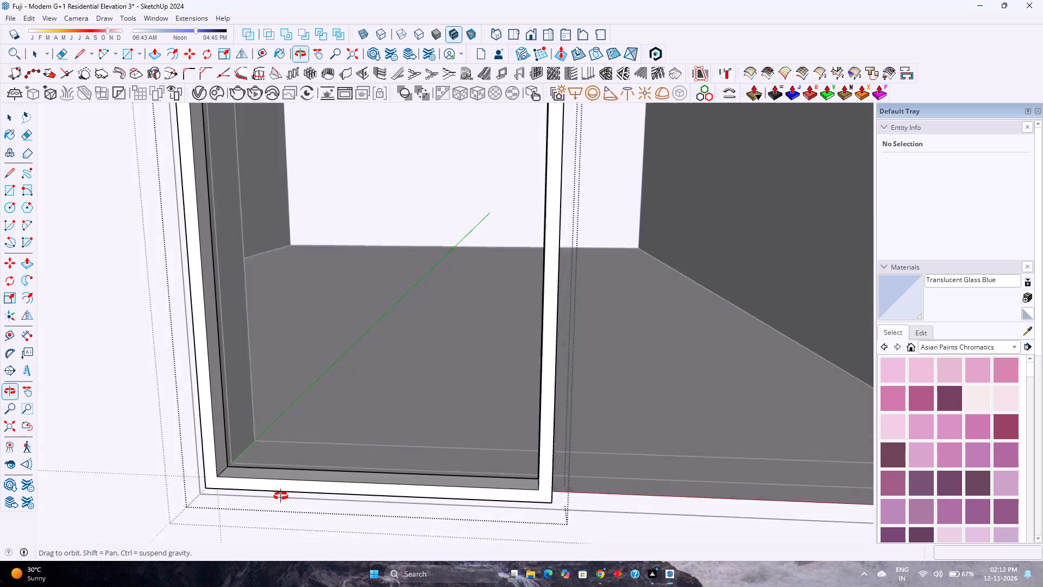
pyautogui.moveTo(281, 496); pyautogui.dragTo(247, 507, button='middle')
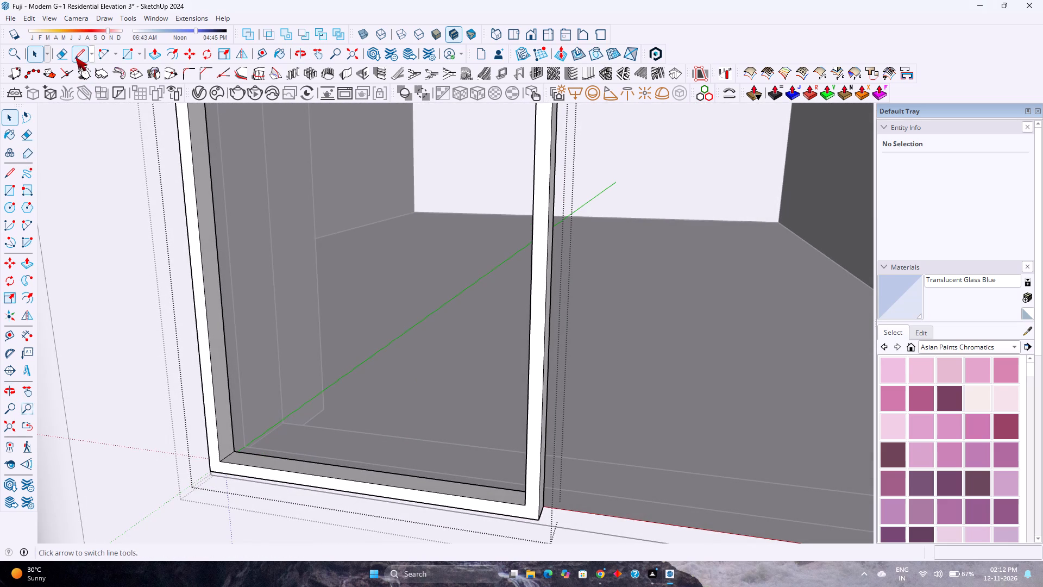
pyautogui.click(79, 54)
pyautogui.click(220, 463)
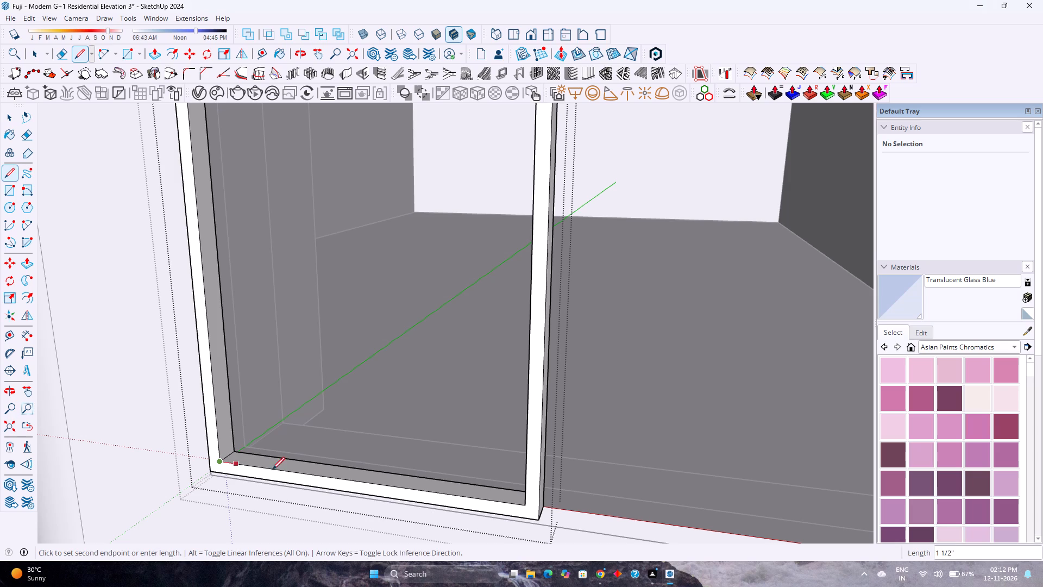
pyautogui.click(524, 502)
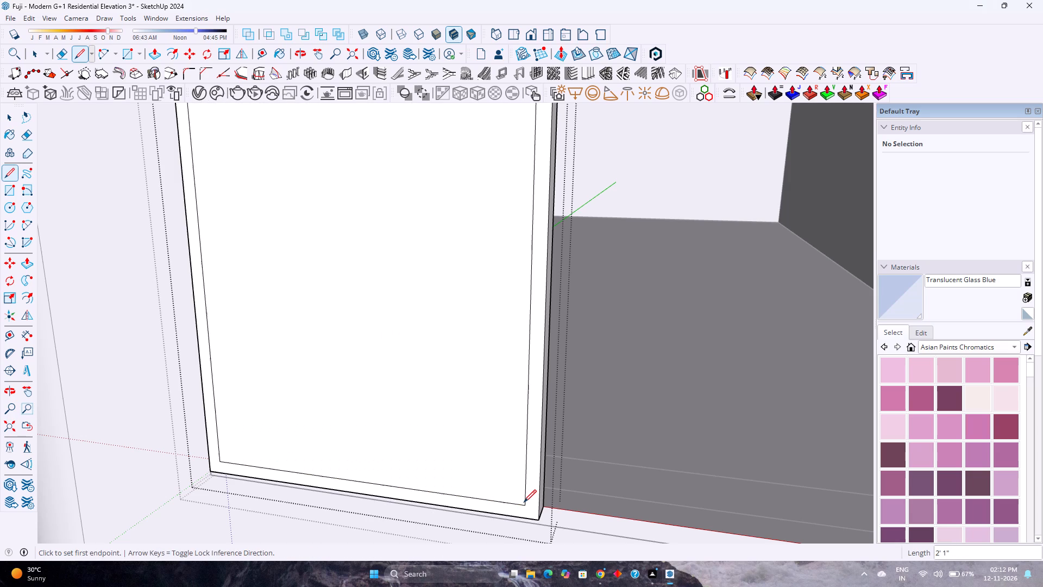
pyautogui.press('space')
# Group the sash's infill face with its edges and paint the group with Translucent Glass Blue.
pyautogui.doubleClick(395, 390)
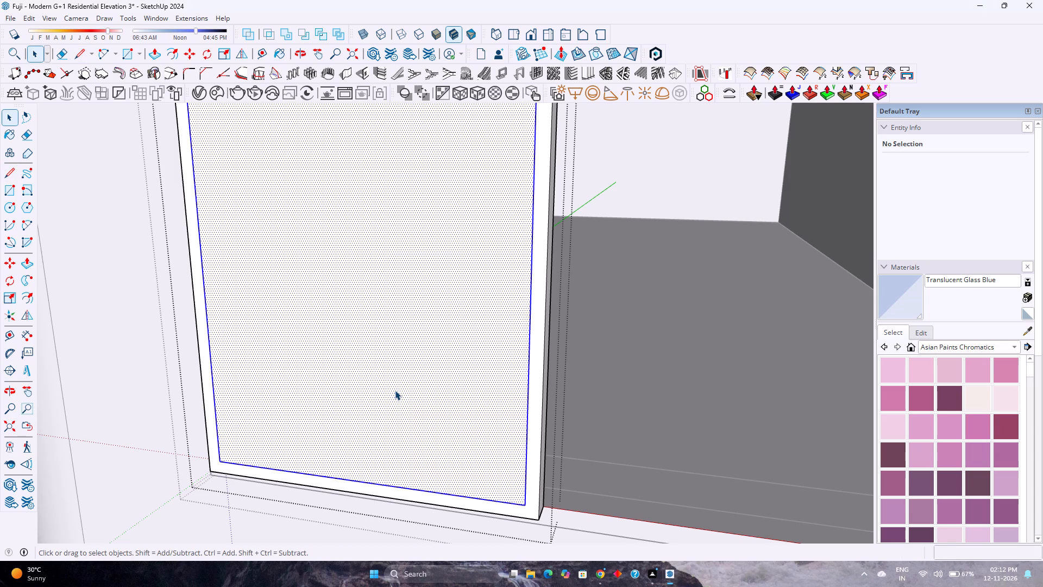
pyautogui.rightClick(395, 390)
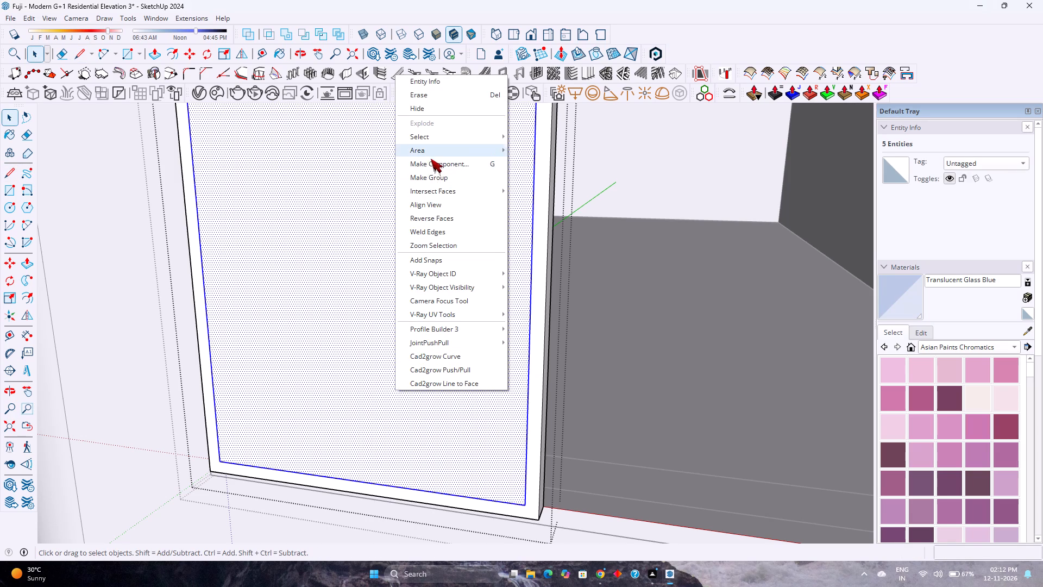
pyautogui.click(428, 177)
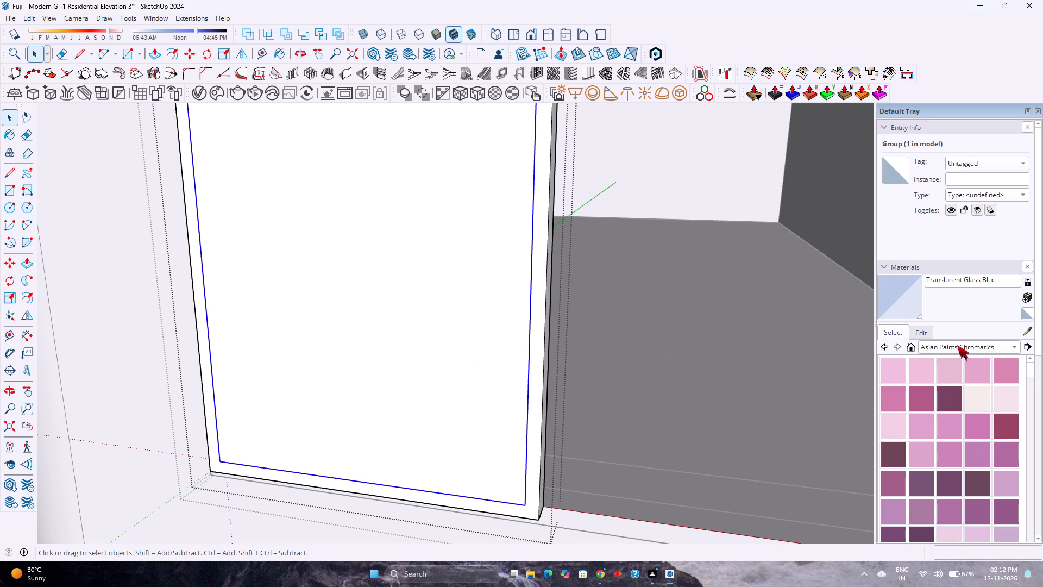
pyautogui.click(895, 297)
pyautogui.click(473, 312)
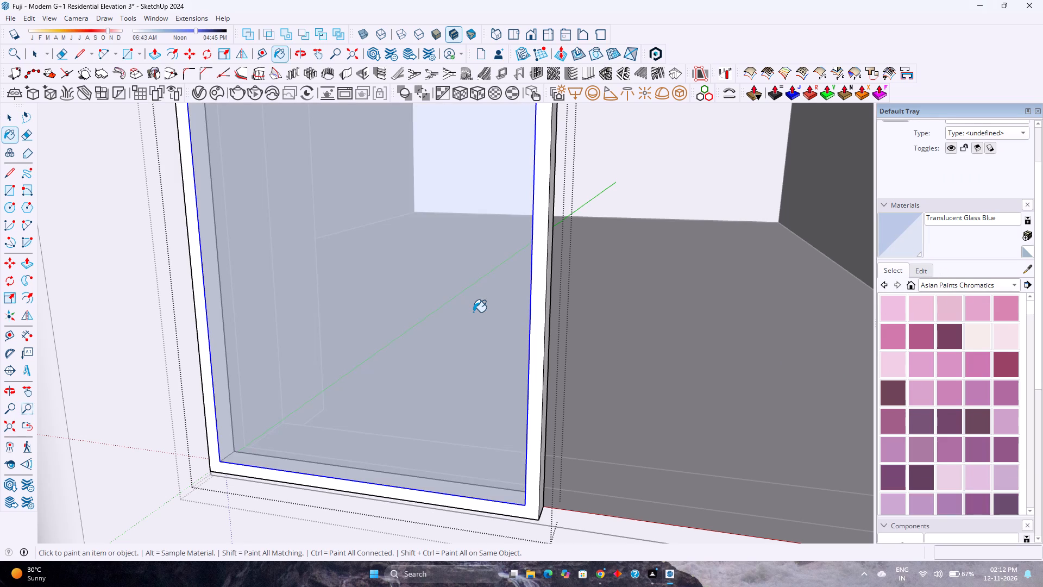
pyautogui.press('space')
# Push/Pull the glass face inside its group to a thickness of 12 mm.
pyautogui.doubleClick(458, 316)
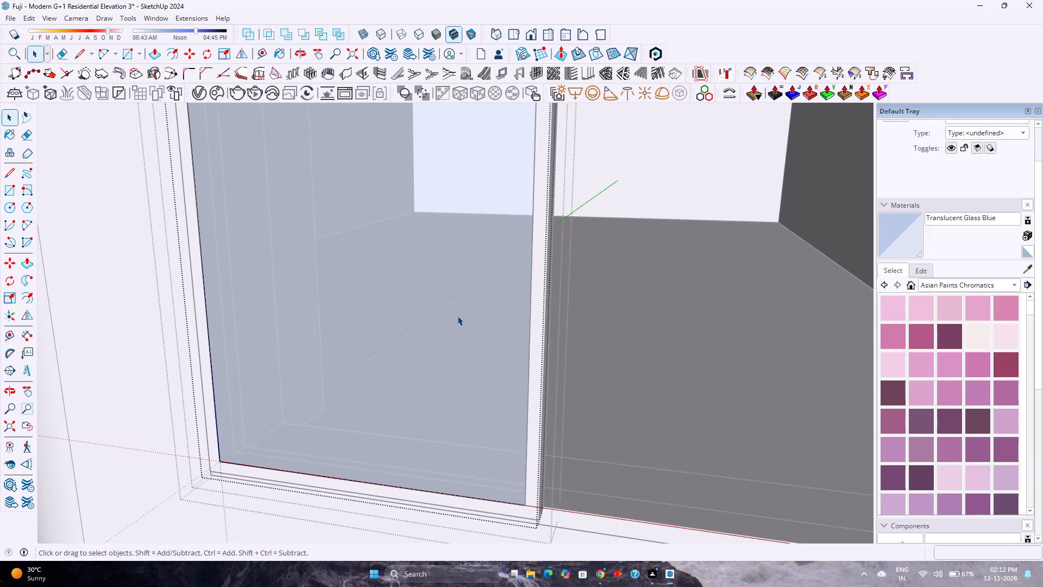
pyautogui.press('p')
pyautogui.click(423, 341)
pyautogui.write('12mm')
pyautogui.press('Return')
pyautogui.press('space')
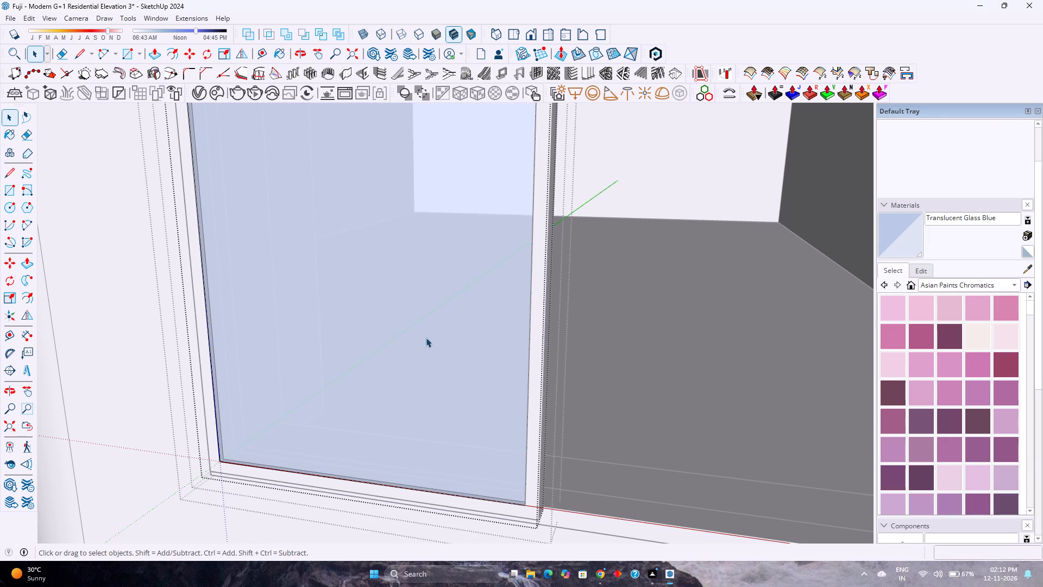
pyautogui.press('Escape')
# Move the glass panel about 3/4" back along the green axis into the sash's depth.
pyautogui.click(387, 357)
pyautogui.press('m')
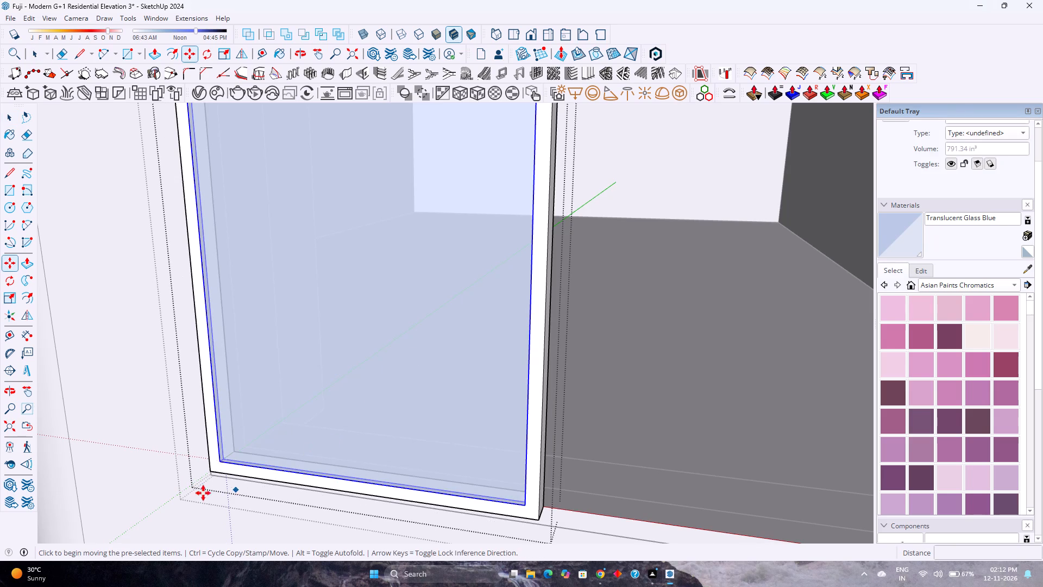
pyautogui.scroll(12, 209, 454)
pyautogui.moveTo(225, 465); pyautogui.dragTo(199, 561, button='middle')
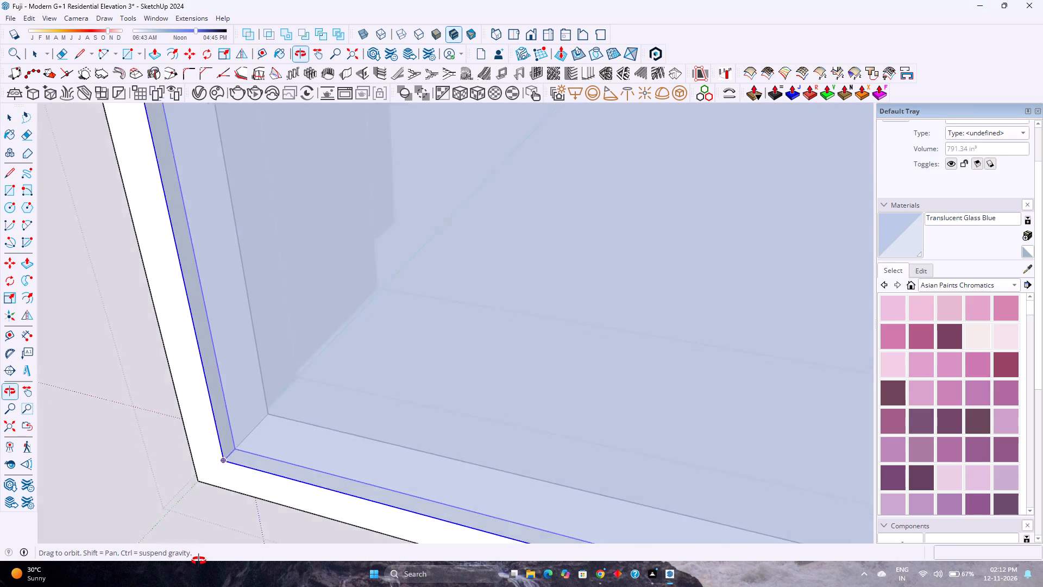
pyautogui.moveTo(199, 561); pyautogui.dragTo(198, 561, button='middle')
pyautogui.scroll(3, 213, 485)
pyautogui.click(227, 438)
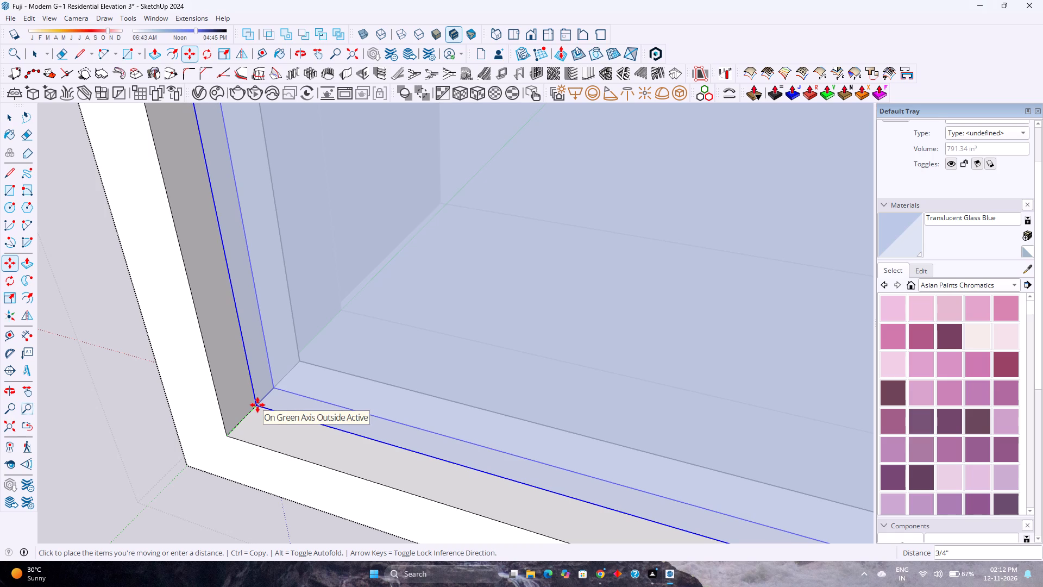
pyautogui.click(257, 405)
pyautogui.press('space')
pyautogui.scroll(-3, 290, 447)
pyautogui.press('Escape')
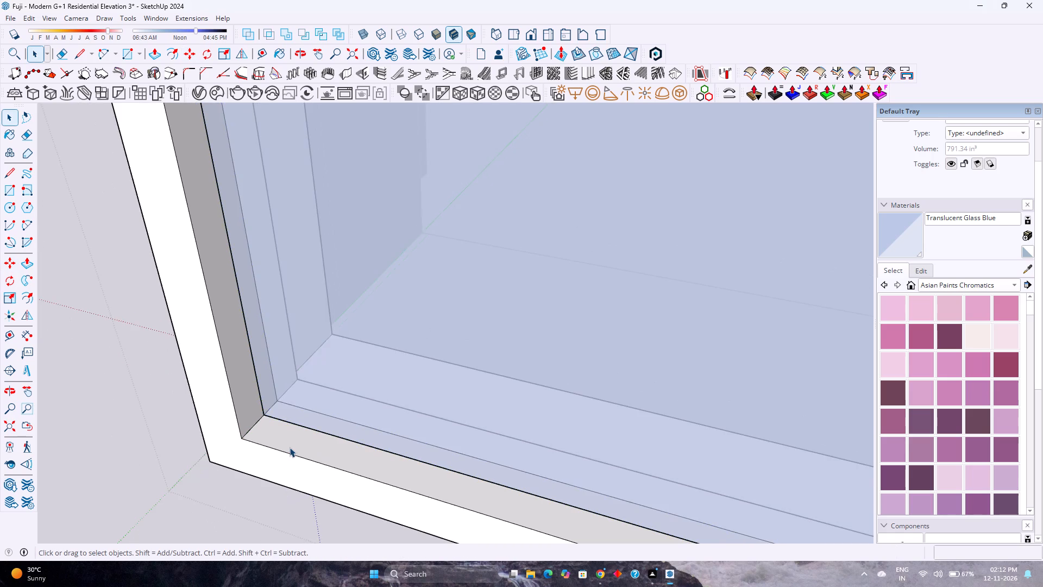
# Push the front face of the left sash frame back by 0.25".
pyautogui.scroll(-15, 290, 446)
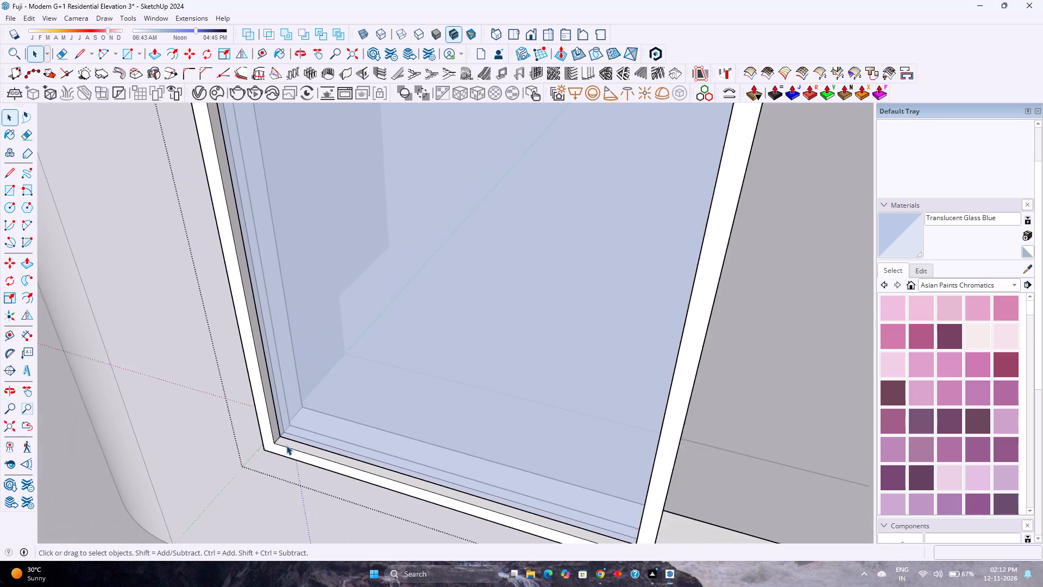
pyautogui.scroll(-5, 286, 445)
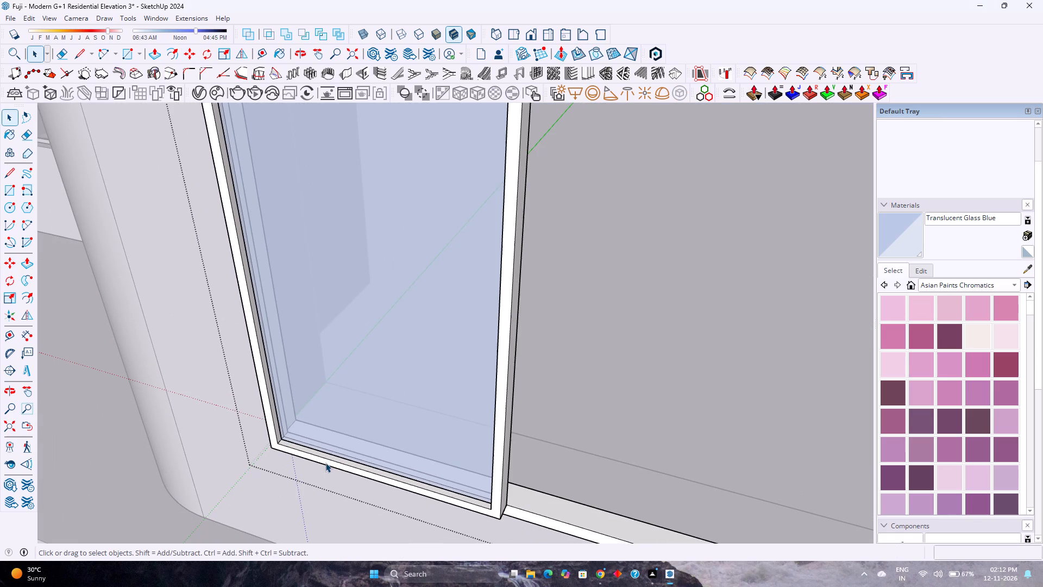
pyautogui.moveTo(491, 470); pyautogui.dragTo(285, 456, button='middle')
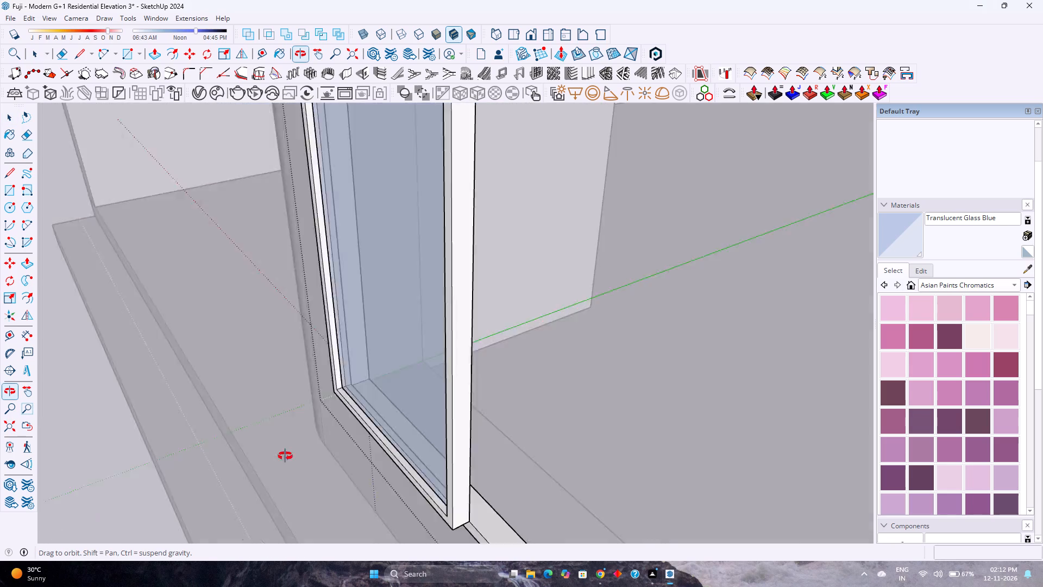
pyautogui.moveTo(285, 456); pyautogui.dragTo(567, 434, button='middle')
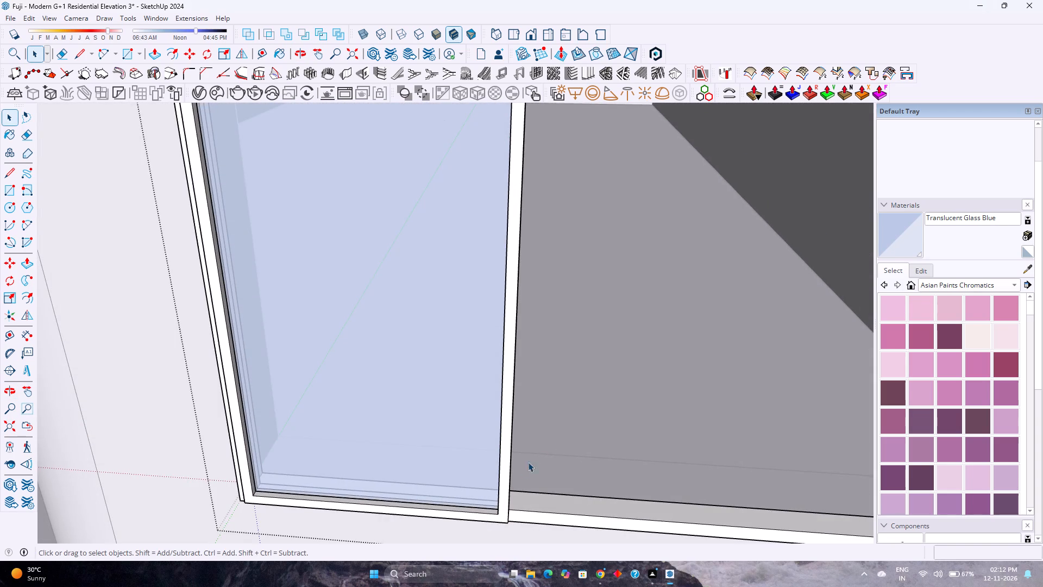
pyautogui.scroll(2, 517, 473)
pyautogui.moveTo(515, 473); pyautogui.dragTo(437, 472, button='middle')
pyautogui.scroll(3, 444, 500)
pyautogui.doubleClick(445, 498)
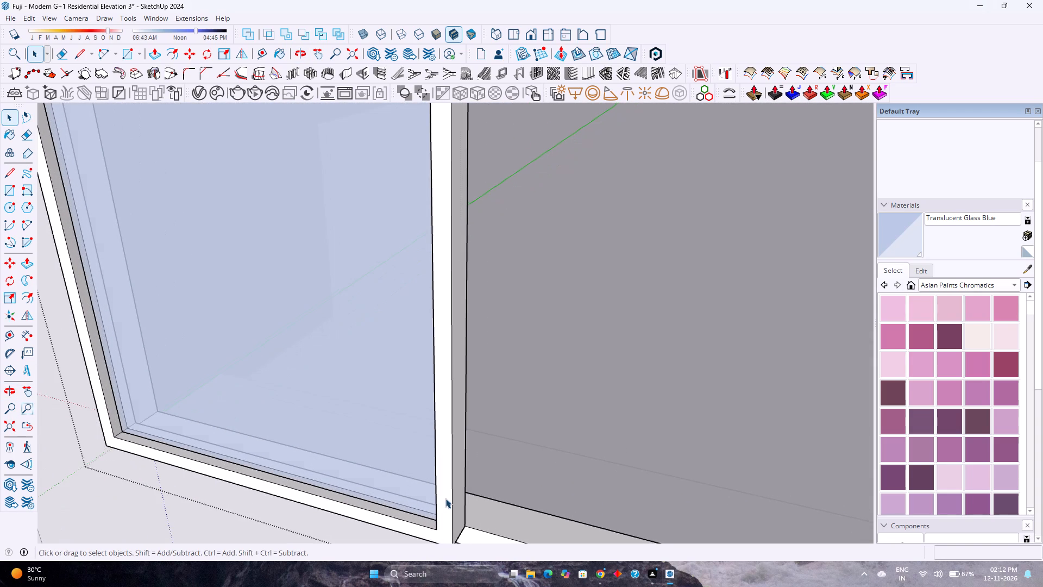
pyautogui.scroll(3, 445, 498)
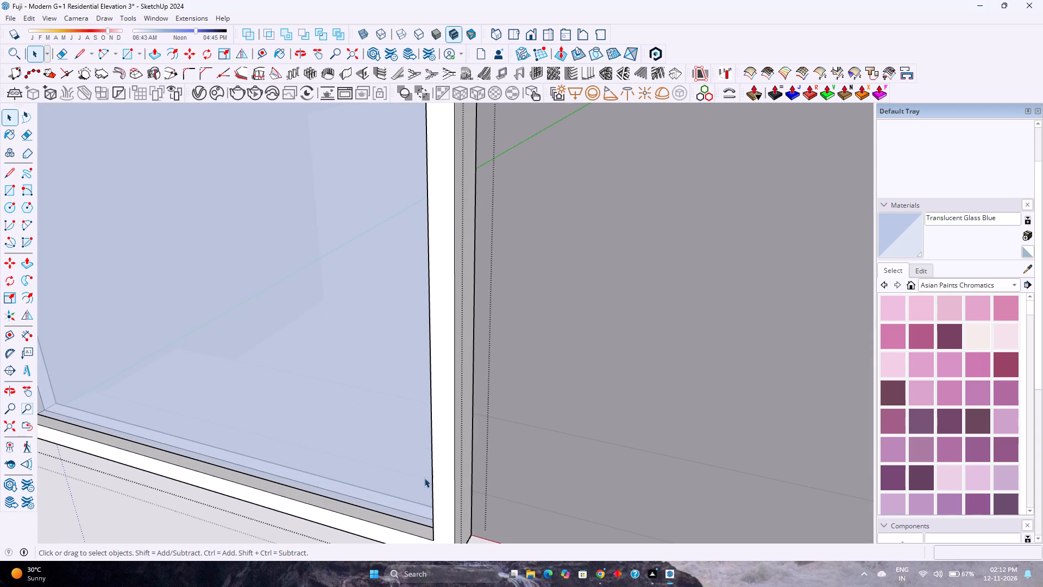
pyautogui.press('p')
pyautogui.click(441, 502)
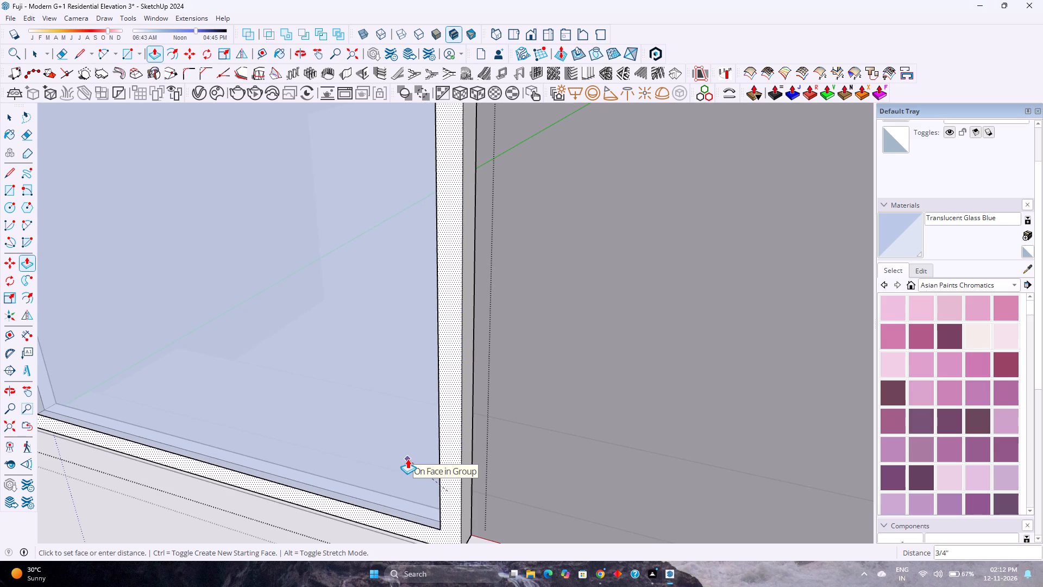
pyautogui.press('0')
pyautogui.write('.25')
pyautogui.press('Return')
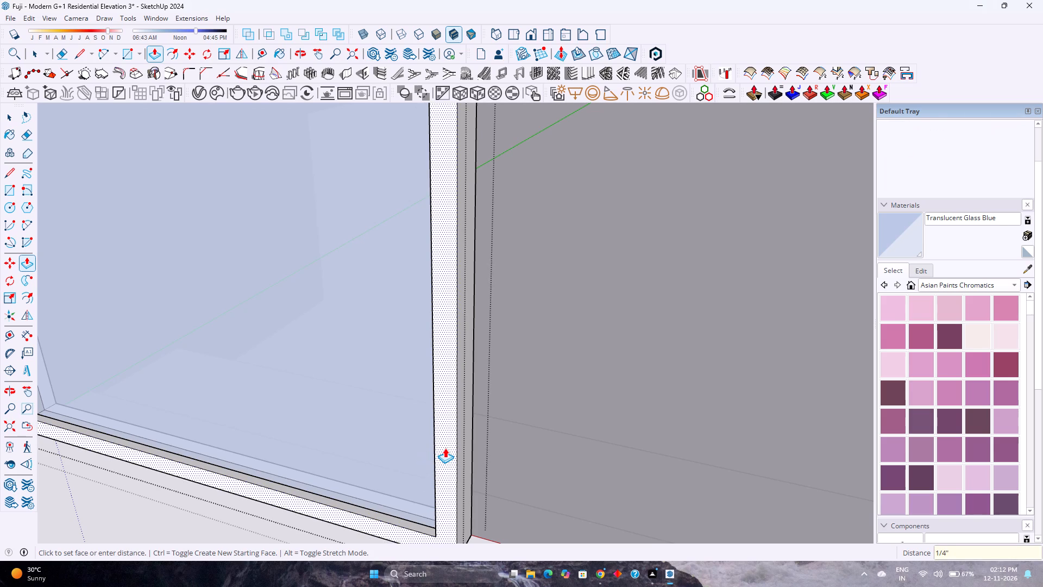
pyautogui.doubleClick(445, 448)
# Repeat the 1/4" push on the rear face of the sash frame.
pyautogui.moveTo(449, 449); pyautogui.dragTo(201, 460, button='middle')
pyautogui.middleClick(201, 460)
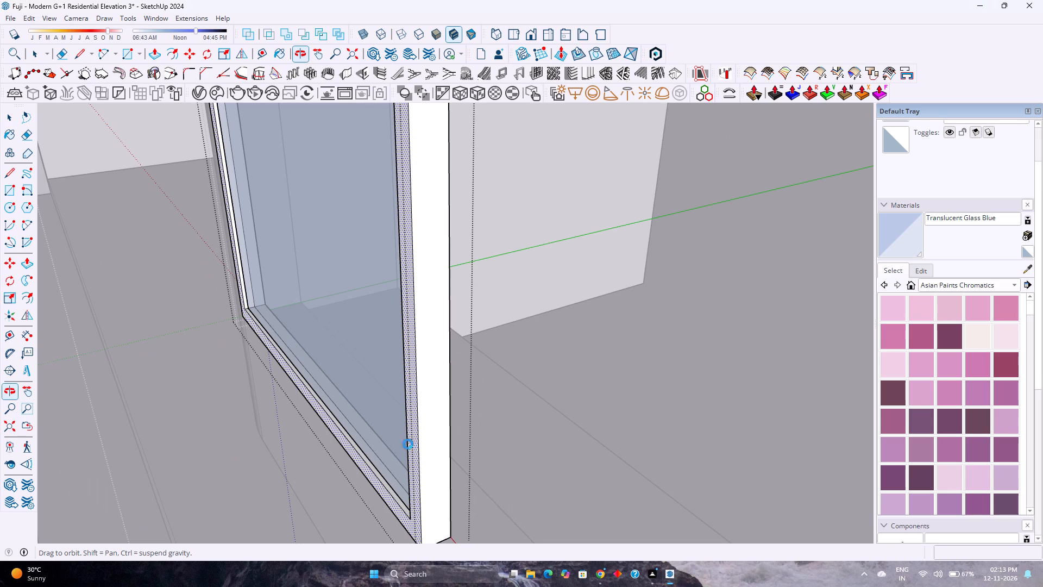
pyautogui.scroll(2, 417, 443)
pyautogui.moveTo(417, 443); pyautogui.dragTo(208, 451, button='middle')
pyautogui.scroll(-4, 221, 449)
pyautogui.scroll(4, 221, 449)
pyautogui.moveTo(432, 399); pyautogui.dragTo(429, 401, button='middle')
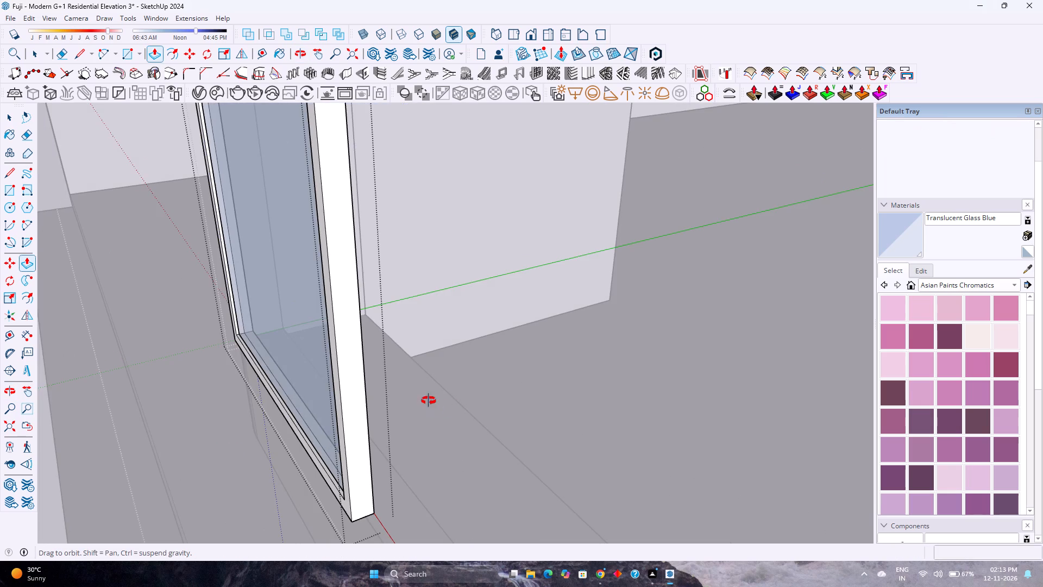
pyautogui.moveTo(429, 401); pyautogui.dragTo(264, 432, button='middle')
pyautogui.middleClick(264, 432)
pyautogui.scroll(-1, 257, 430)
pyautogui.scroll(7, 256, 430)
pyautogui.doubleClick(248, 434)
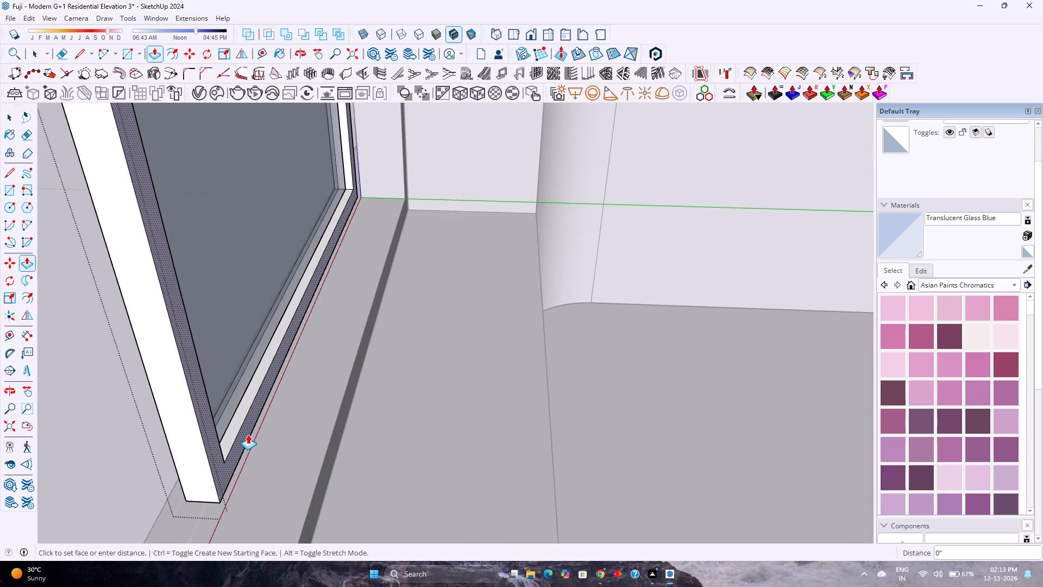
pyautogui.doubleClick(242, 436)
pyautogui.moveTo(181, 448); pyautogui.dragTo(415, 419, button='middle')
pyautogui.scroll(-9, 415, 419)
pyautogui.press('space')
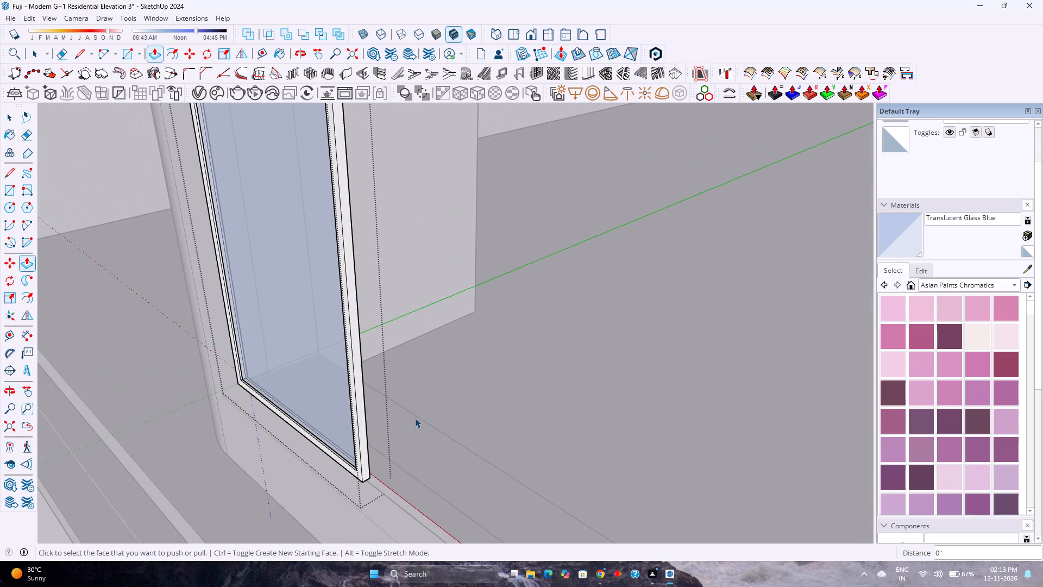
pyautogui.press('Escape')
# Examine how the glazed sash sits within the ground-floor window's outer frame.
pyautogui.scroll(-4, 415, 417)
pyautogui.scroll(10, 369, 431)
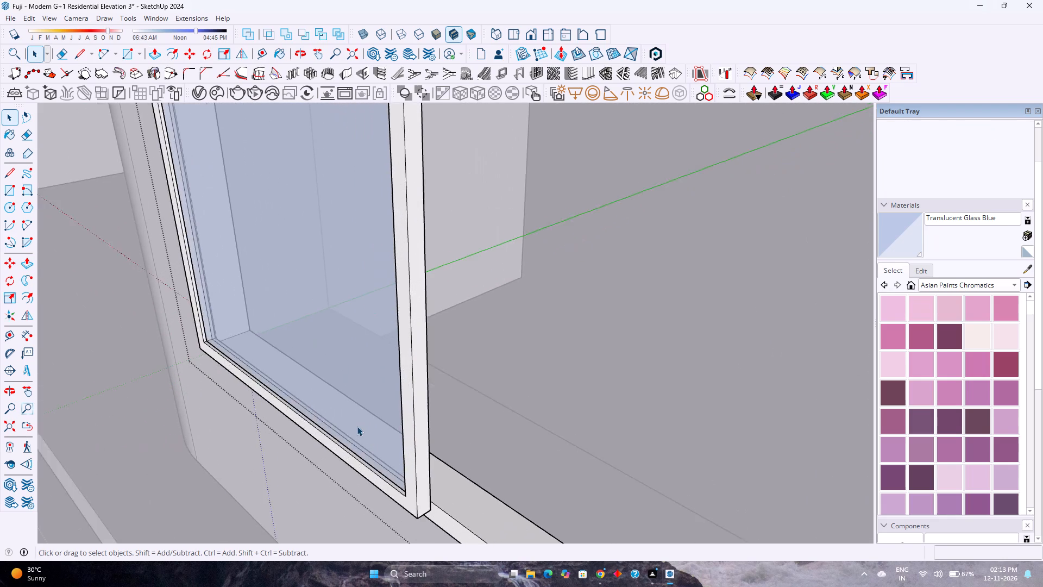
pyautogui.scroll(8, 357, 426)
pyautogui.moveTo(357, 426); pyautogui.dragTo(341, 429, button='middle')
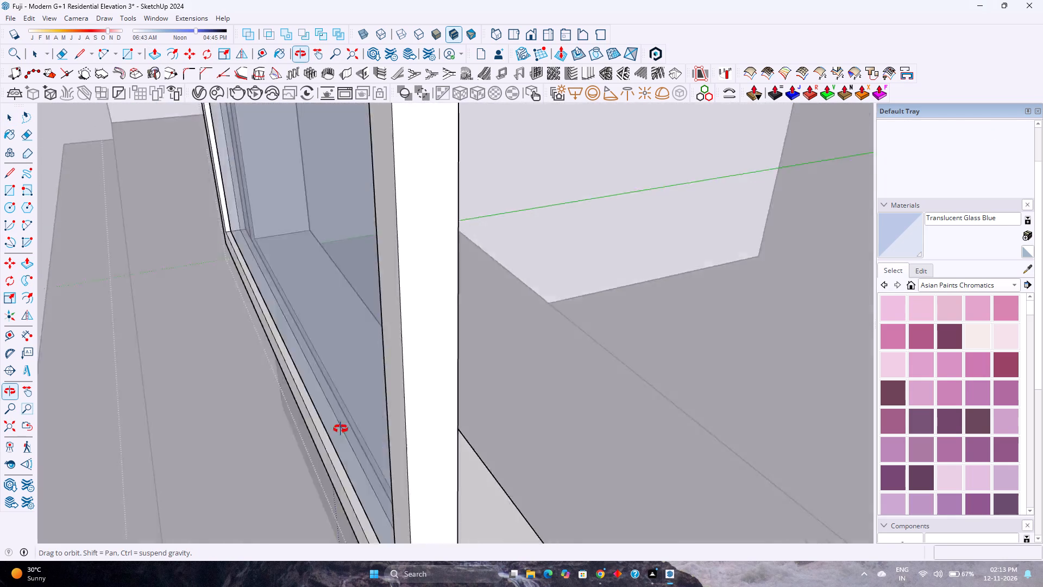
pyautogui.moveTo(341, 429); pyautogui.dragTo(542, 414, button='middle')
pyautogui.scroll(-20, 487, 402)
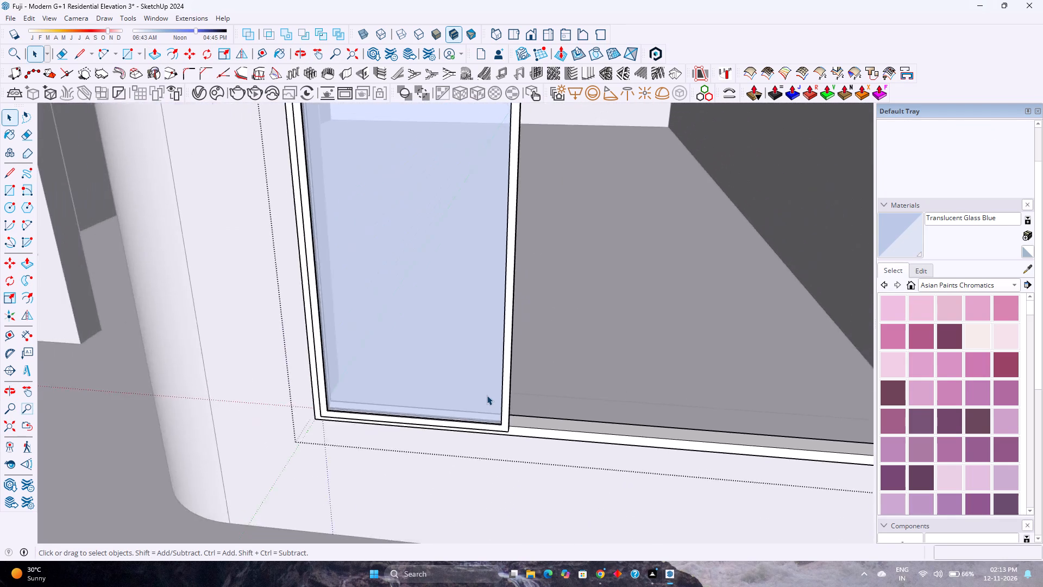
pyautogui.scroll(-4, 487, 395)
pyautogui.scroll(1, 490, 389)
pyautogui.scroll(-3, 490, 389)
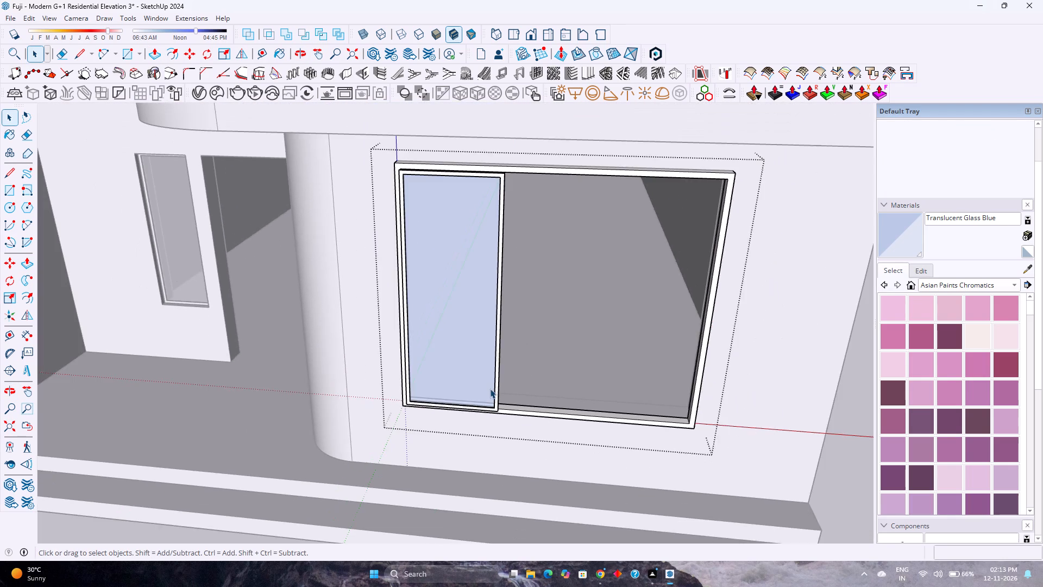
pyautogui.scroll(3, 490, 389)
pyautogui.scroll(-4, 490, 388)
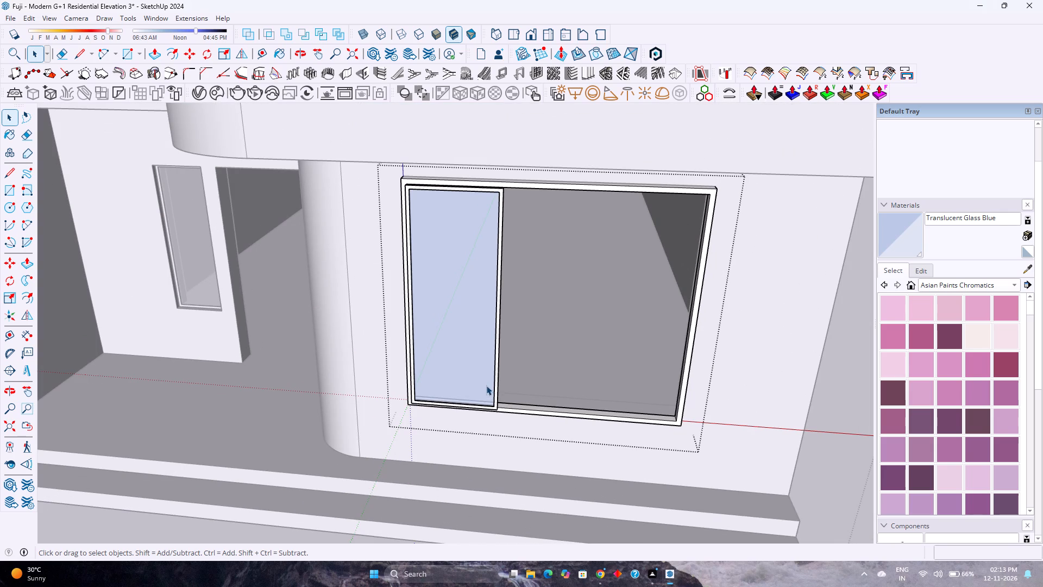
pyautogui.scroll(4, 485, 419)
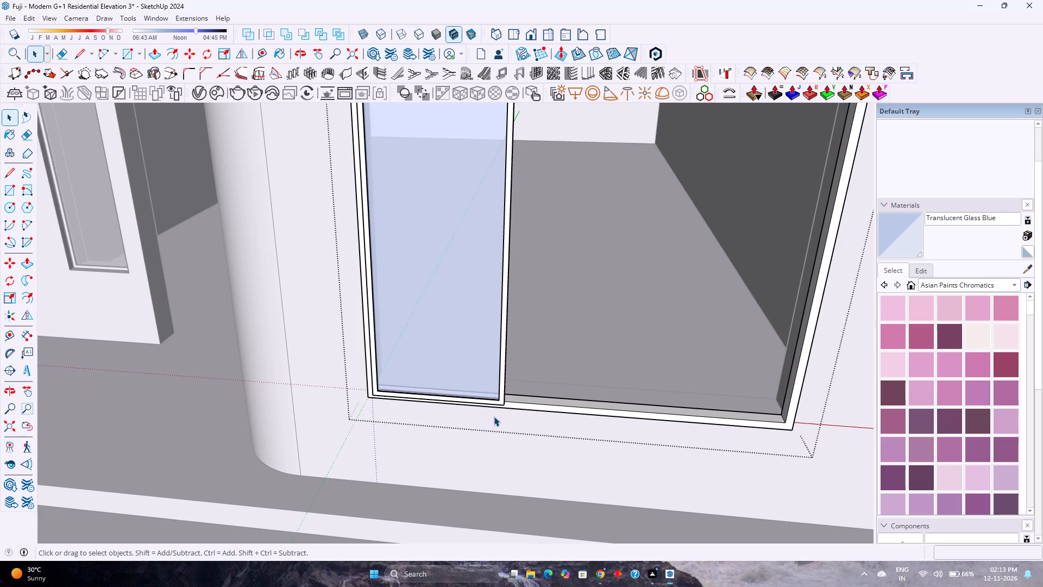
pyautogui.moveTo(495, 396); pyautogui.dragTo(272, 463, button='middle')
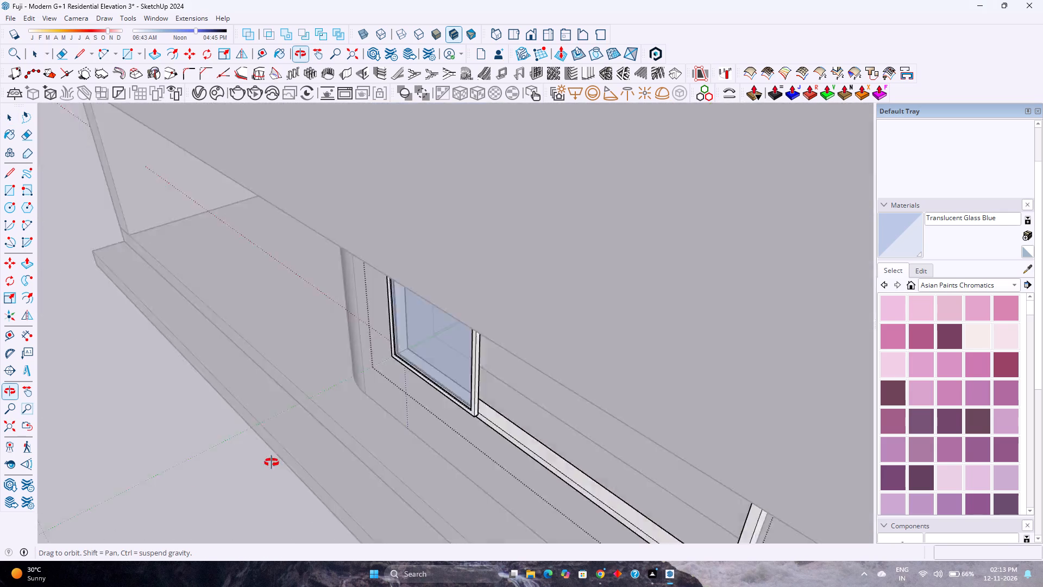
pyautogui.moveTo(272, 463); pyautogui.dragTo(489, 421, button='middle')
# Move the glazed left sash 1.75" back along the green axis into the ground-floor window's outer frame.
pyautogui.scroll(7, 493, 410)
pyautogui.click(516, 388)
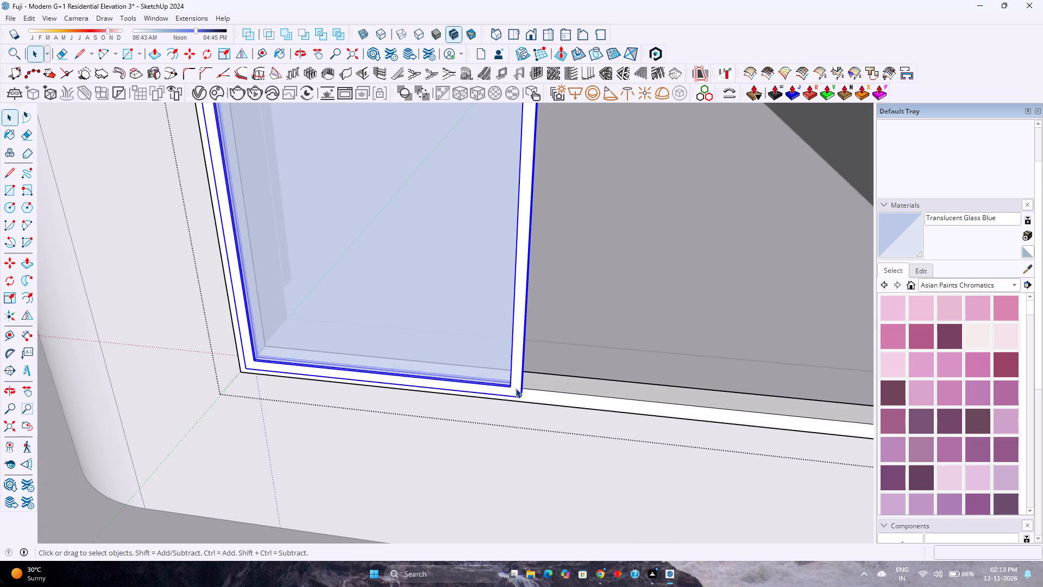
pyautogui.scroll(2, 513, 393)
pyautogui.moveTo(511, 394); pyautogui.dragTo(266, 428, button='middle')
pyautogui.middleClick(266, 428)
pyautogui.moveTo(368, 421); pyautogui.dragTo(403, 417, button='middle')
pyautogui.middleClick(403, 417)
pyautogui.middleClick(403, 417)
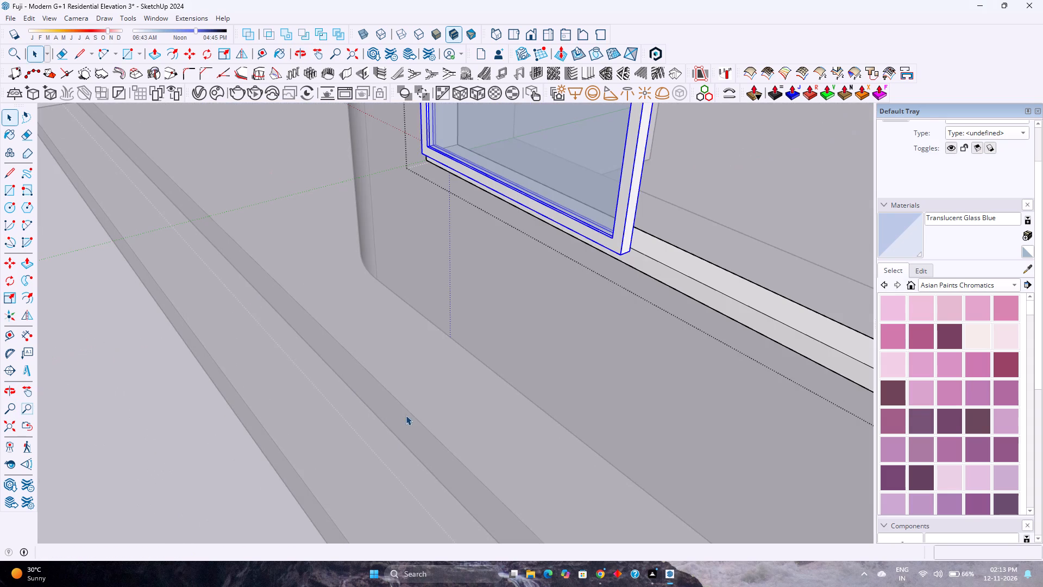
pyautogui.press('m')
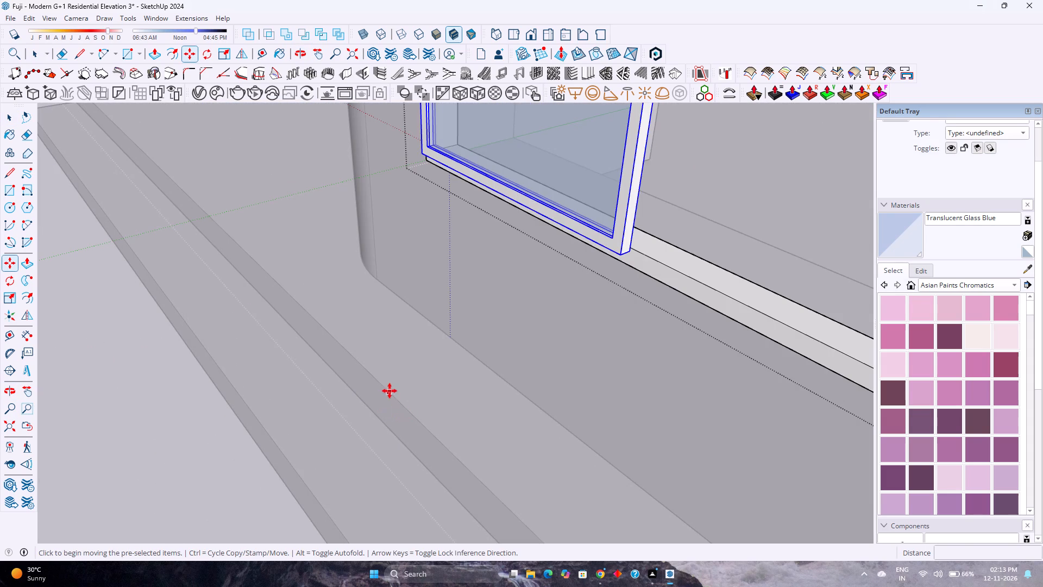
pyautogui.keyDown('shift'); pyautogui.moveTo(374, 309); pyautogui.dragTo(354, 401, button='middle'); pyautogui.keyUp('shift')
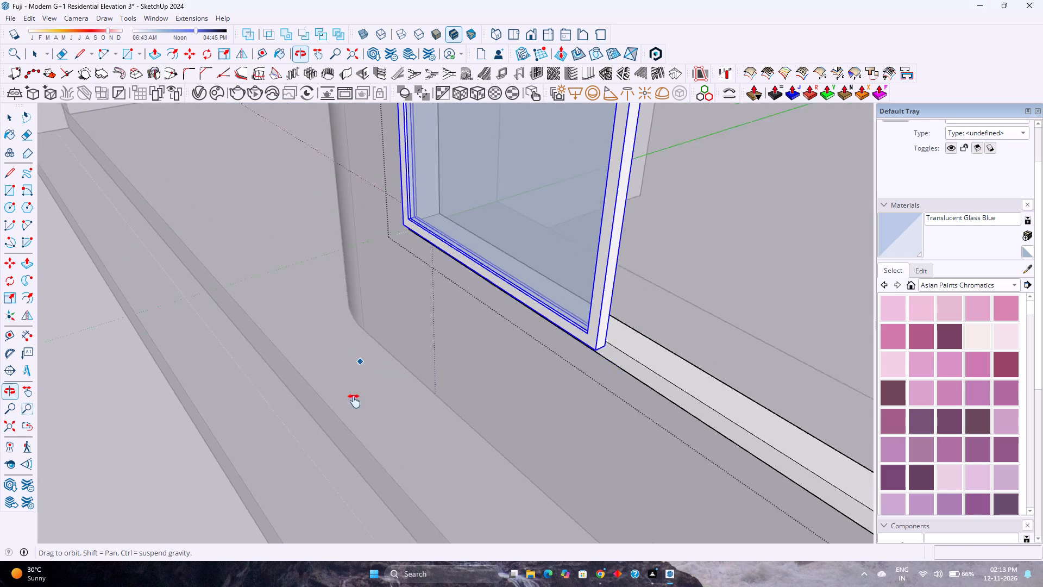
pyautogui.keyDown('shift'); pyautogui.moveTo(354, 401); pyautogui.dragTo(350, 435, button='middle'); pyautogui.keyUp('shift')
pyautogui.scroll(8, 362, 316)
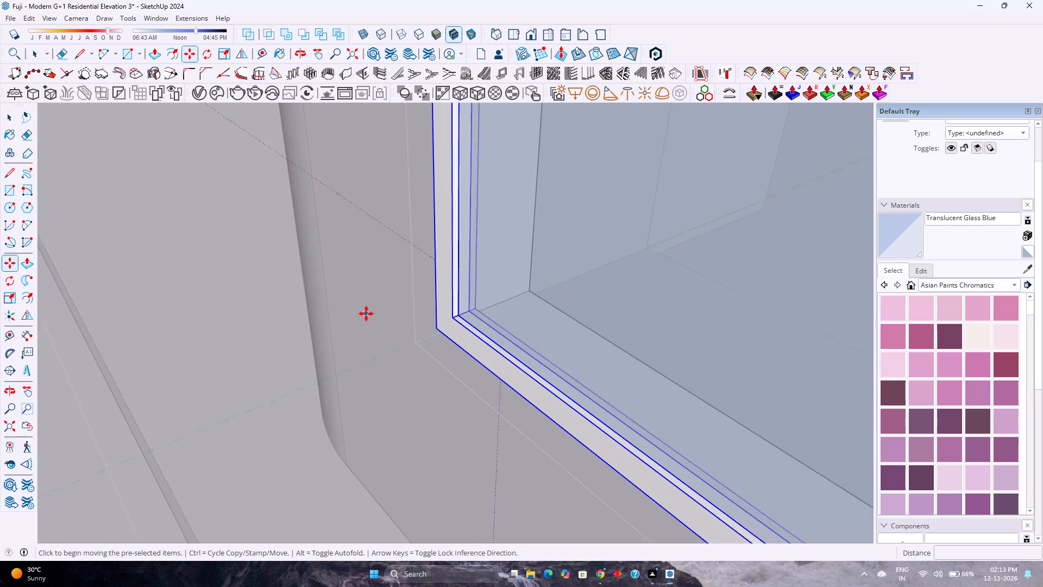
pyautogui.click(447, 329)
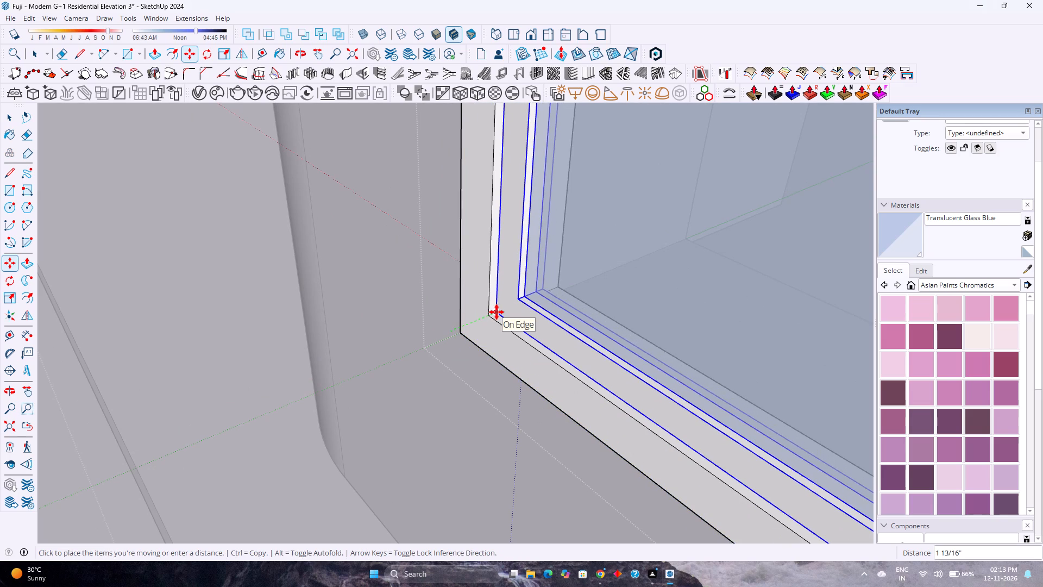
pyautogui.click(492, 316)
pyautogui.scroll(7, 492, 316)
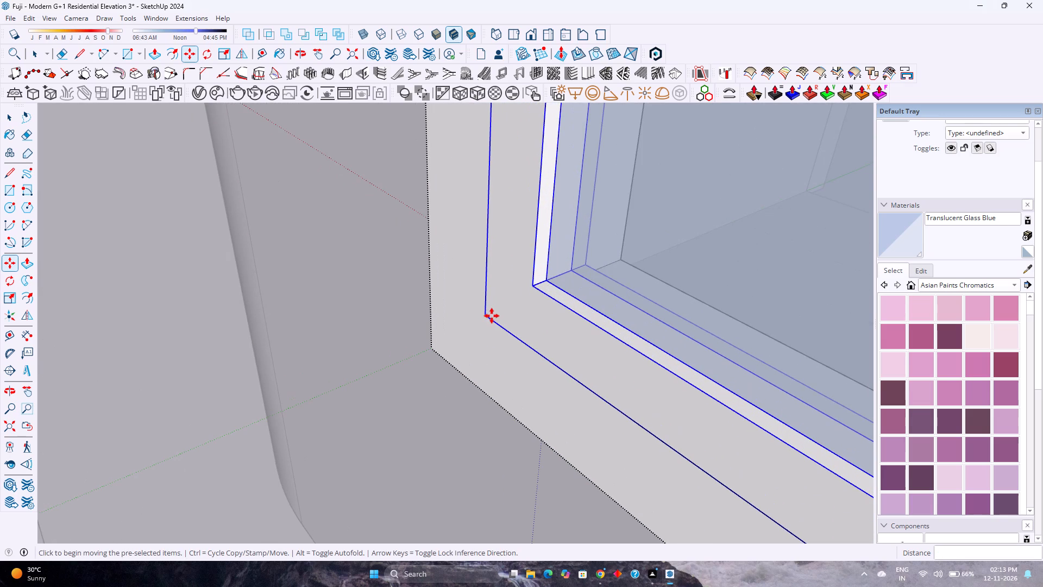
pyautogui.press('1')
pyautogui.press('.')
pyautogui.press('5')
pyautogui.press('Return')
pyautogui.press('1')
pyautogui.press('.')
pyautogui.write('75')
pyautogui.press('Return')
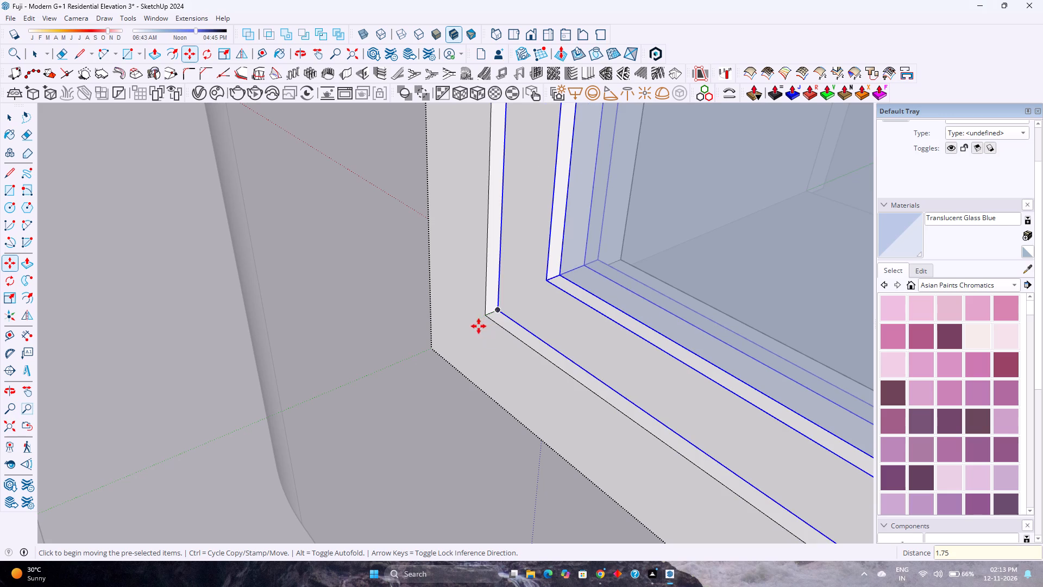
# Copy the glazed left sash about 2' 3" along the window so the copy adjoins it as the middle sash.
pyautogui.scroll(-17, 382, 343)
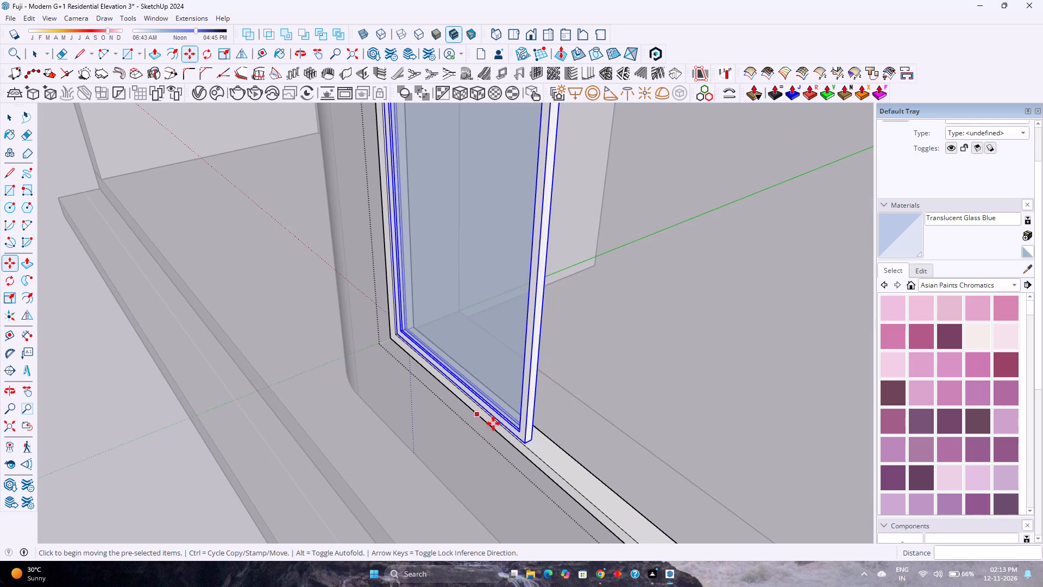
pyautogui.scroll(7, 517, 447)
pyautogui.moveTo(538, 439); pyautogui.dragTo(453, 438, button='middle')
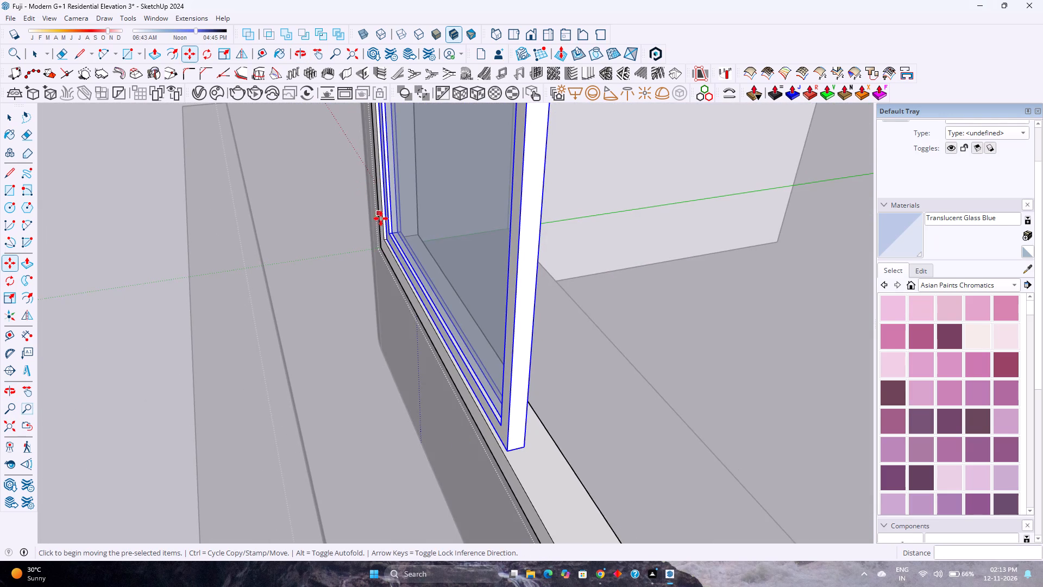
pyautogui.scroll(13, 393, 232)
pyautogui.click(383, 236)
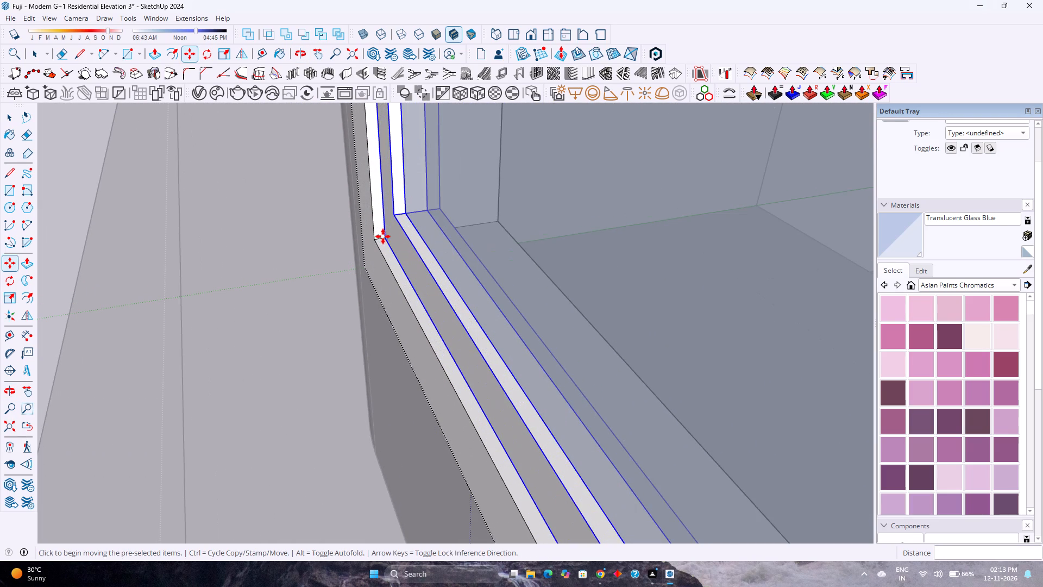
pyautogui.scroll(-5, 390, 242)
pyautogui.scroll(1, 390, 242)
pyautogui.scroll(-8, 390, 242)
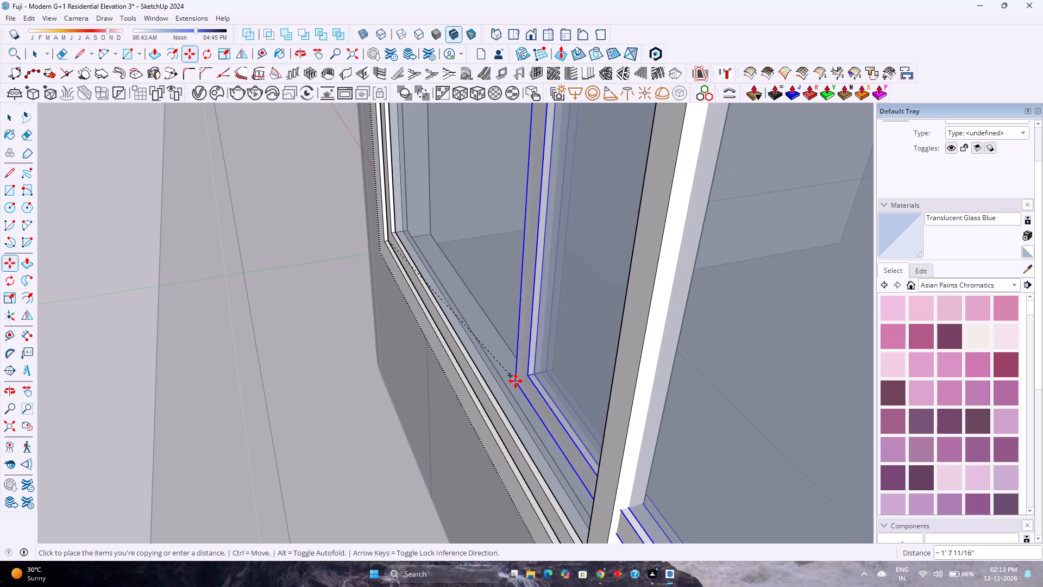
pyautogui.scroll(-2, 516, 381)
pyautogui.keyDown('shift'); pyautogui.moveTo(500, 377); pyautogui.dragTo(425, 308, button='middle'); pyautogui.keyUp('shift')
pyautogui.scroll(-4, 422, 304)
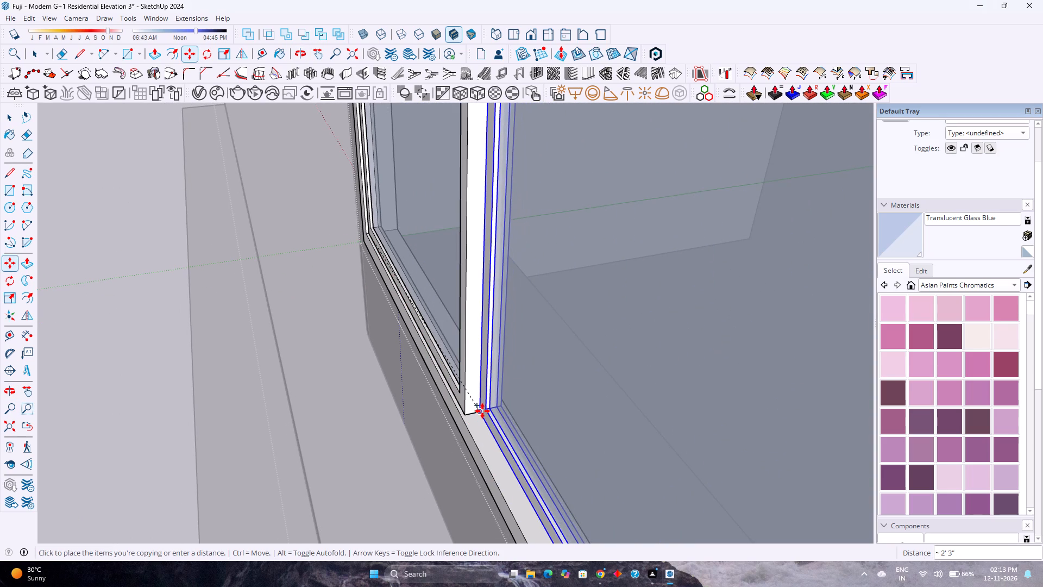
pyautogui.click(482, 411)
# Copy the middle sash into the window's open right bay, aligning its lower outer corner with the outer frame's inner corner.
pyautogui.scroll(-12, 487, 377)
pyautogui.keyDown('shift'); pyautogui.moveTo(469, 417); pyautogui.dragTo(466, 364, button='middle'); pyautogui.keyUp('shift')
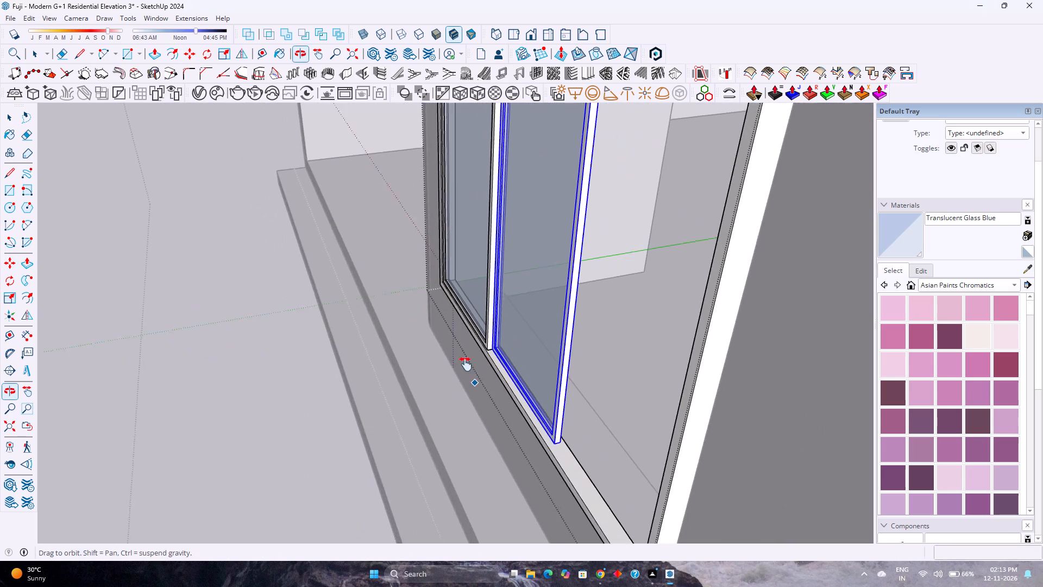
pyautogui.keyDown('shift'); pyautogui.moveTo(466, 364); pyautogui.dragTo(462, 359, button='middle'); pyautogui.keyUp('shift')
pyautogui.moveTo(461, 408); pyautogui.dragTo(529, 447, button='middle')
pyautogui.moveTo(310, 424); pyautogui.dragTo(487, 315, button='middle')
pyautogui.scroll(-2, 498, 315)
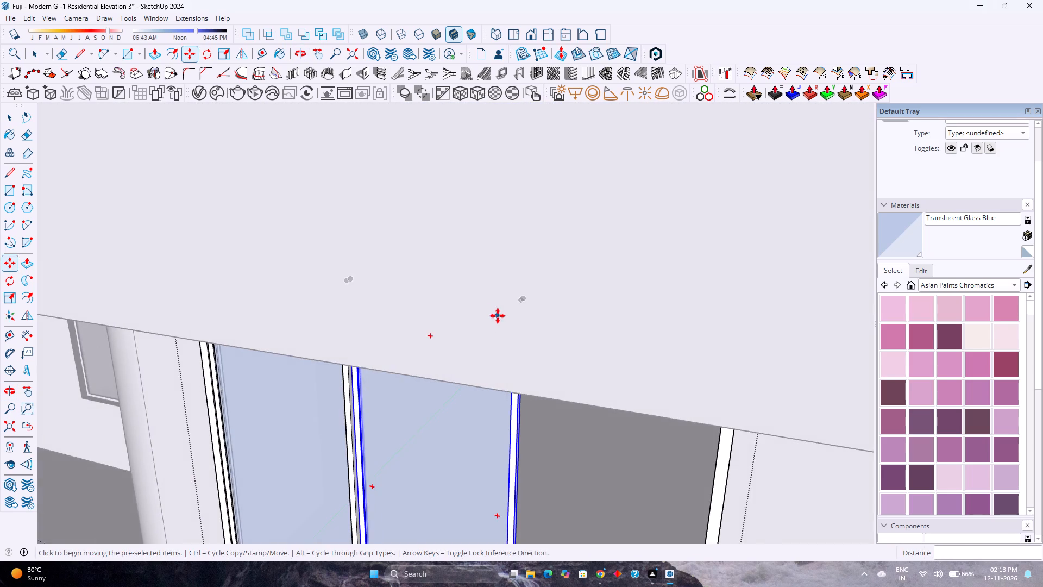
pyautogui.keyDown('shift'); pyautogui.moveTo(403, 451); pyautogui.dragTo(459, 326, button='middle'); pyautogui.keyUp('shift')
pyautogui.scroll(-4, 452, 333)
pyautogui.moveTo(431, 392); pyautogui.dragTo(595, 434, button='middle')
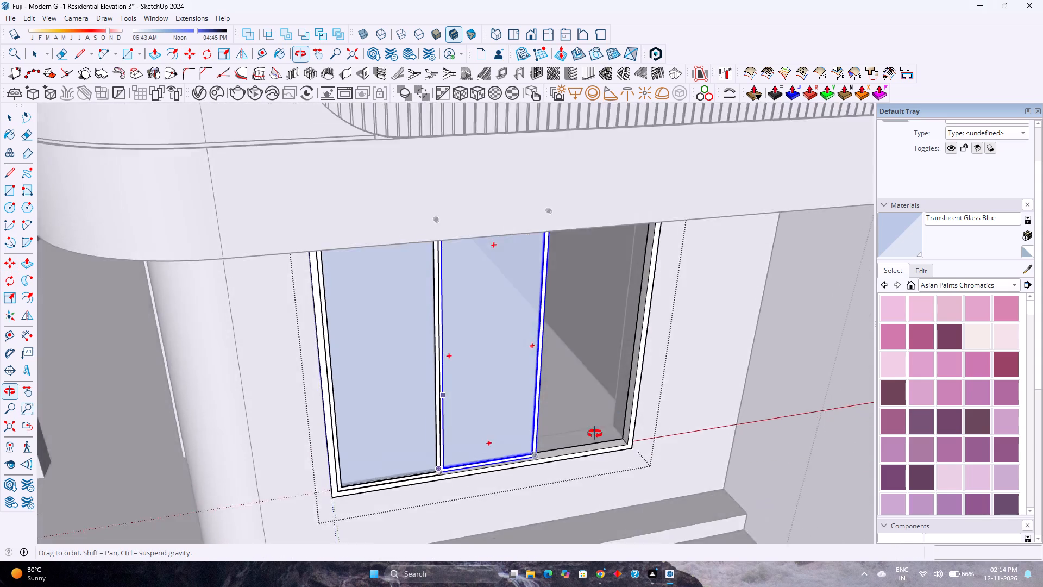
pyautogui.moveTo(595, 434); pyautogui.dragTo(410, 429, button='middle')
pyautogui.scroll(4, 469, 454)
pyautogui.keyDown('shift'); pyautogui.moveTo(463, 473); pyautogui.dragTo(435, 379, button='middle'); pyautogui.keyUp('shift')
pyautogui.scroll(3, 499, 464)
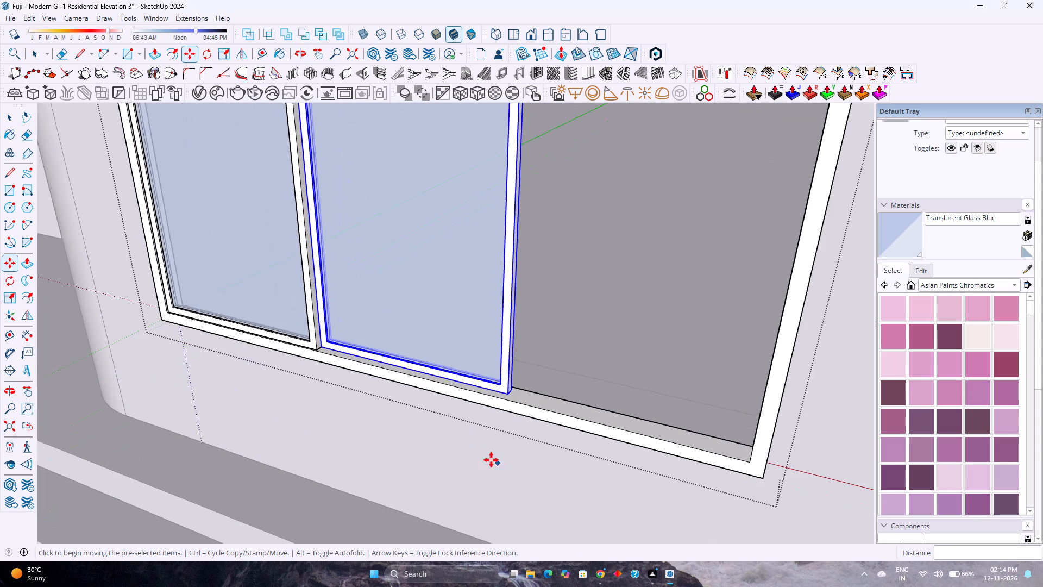
pyautogui.scroll(1, 314, 355)
pyautogui.click(321, 344)
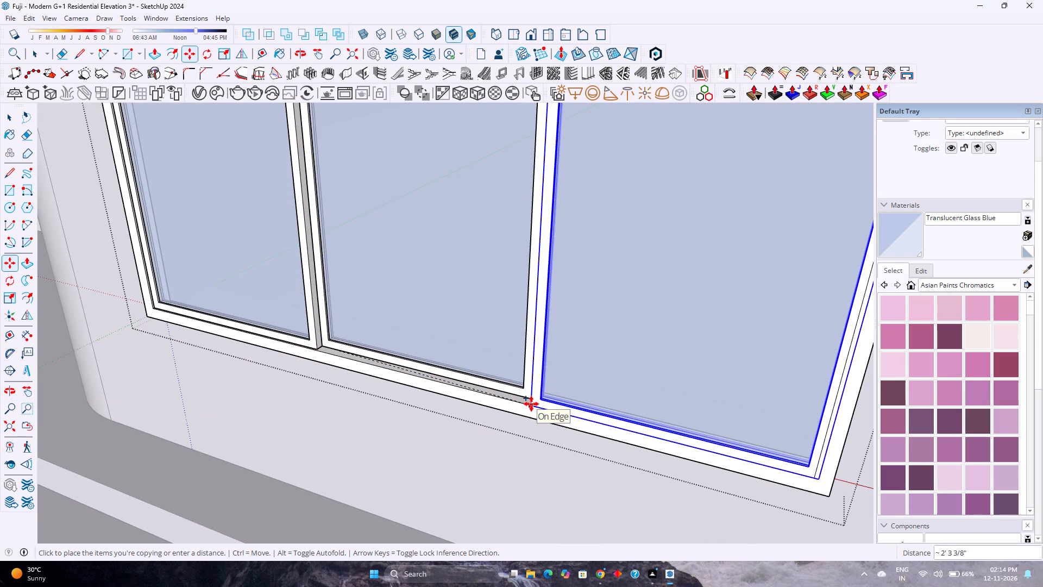
pyautogui.press('space')
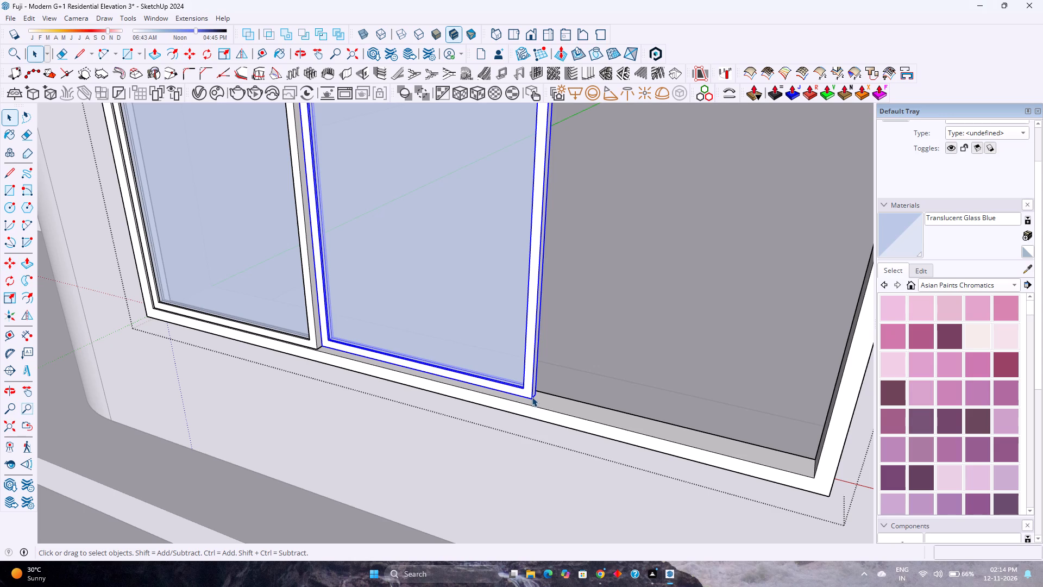
pyautogui.press('m')
pyautogui.click(530, 401)
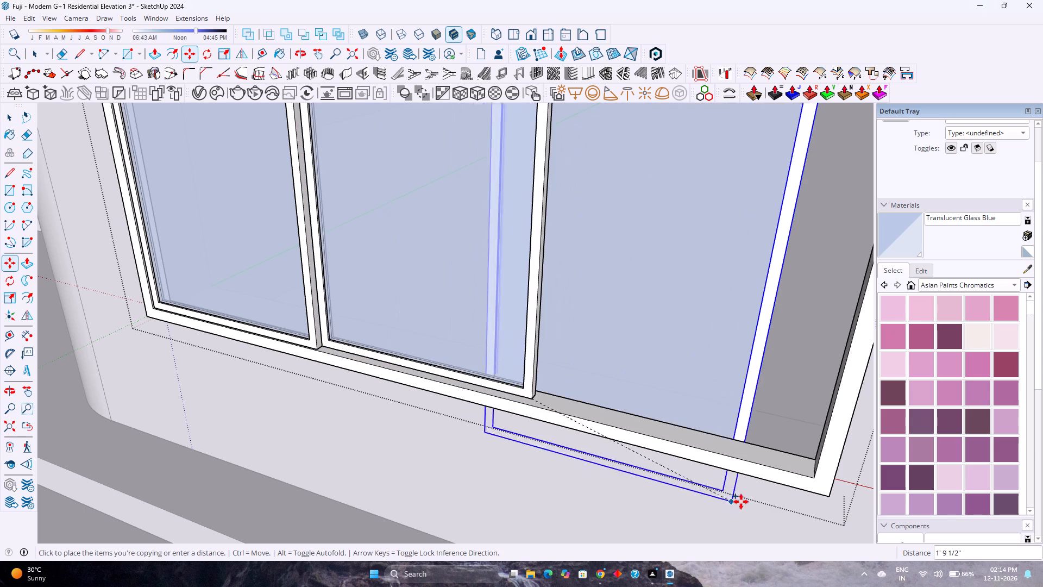
pyautogui.click(814, 479)
pyautogui.moveTo(562, 448); pyautogui.dragTo(671, 457, button='middle')
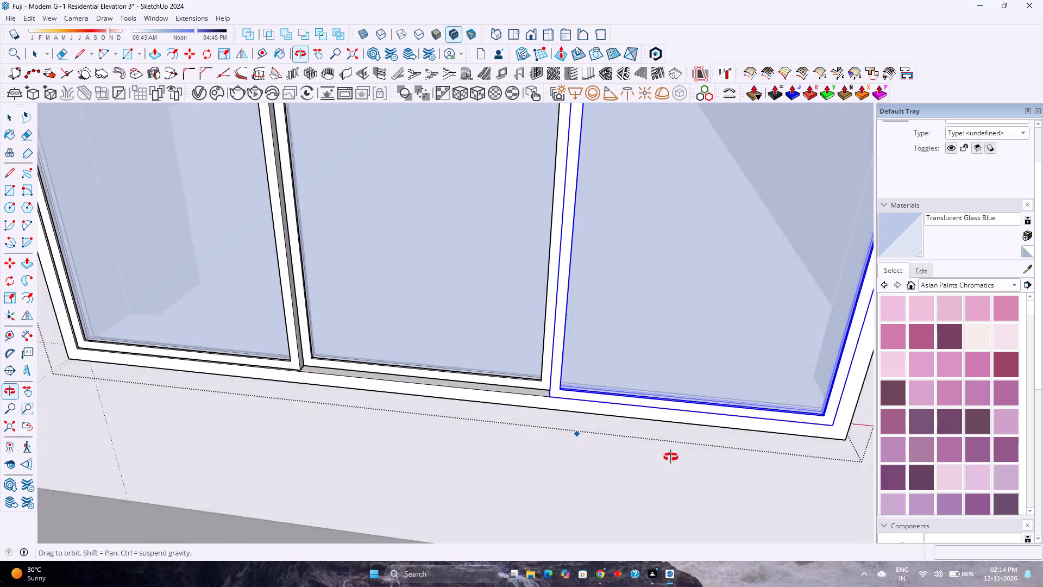
pyautogui.moveTo(671, 457); pyautogui.dragTo(766, 456, button='middle')
pyautogui.scroll(-8, 573, 433)
pyautogui.press('space')
pyautogui.scroll(-4, 567, 435)
pyautogui.press('Escape')
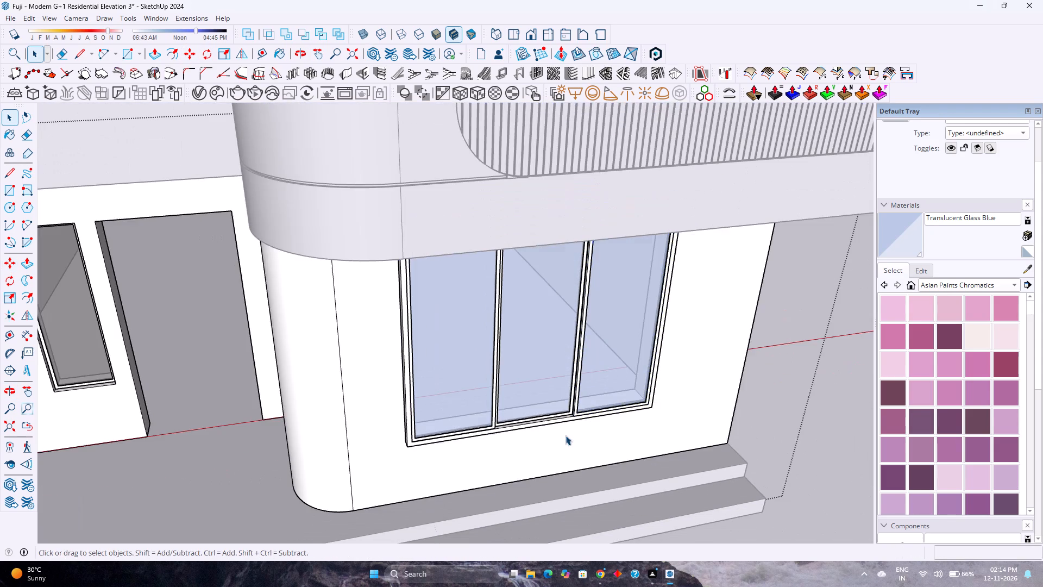
# Paint the middle sash's glass panel with Translucent Glass Gray from the Glass and Mirrors collection.
pyautogui.moveTo(544, 433); pyautogui.dragTo(464, 323, button='middle')
pyautogui.scroll(-3, 469, 322)
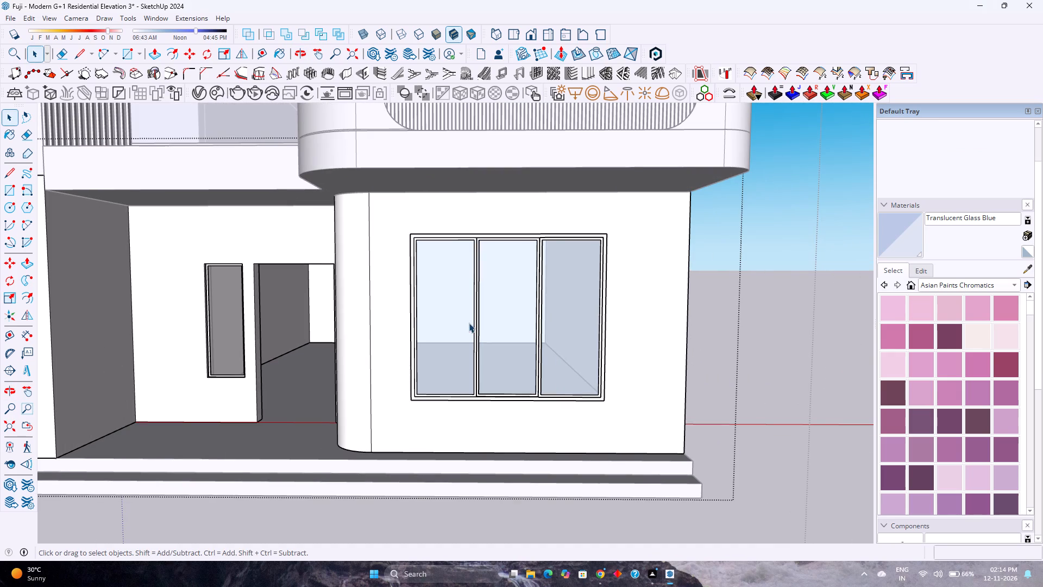
pyautogui.scroll(-3, 467, 321)
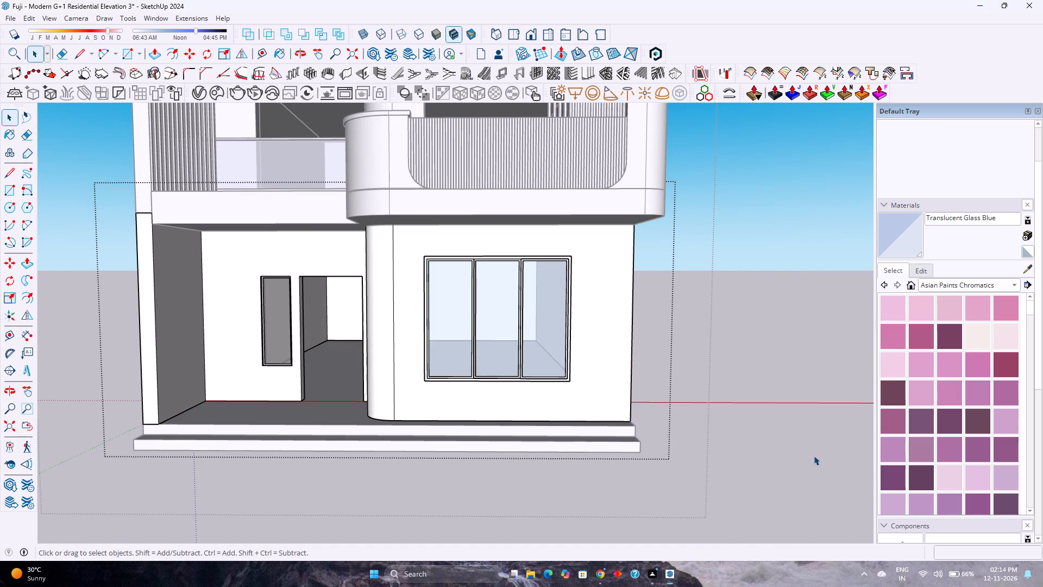
pyautogui.click(794, 433)
pyautogui.doubleClick(526, 344)
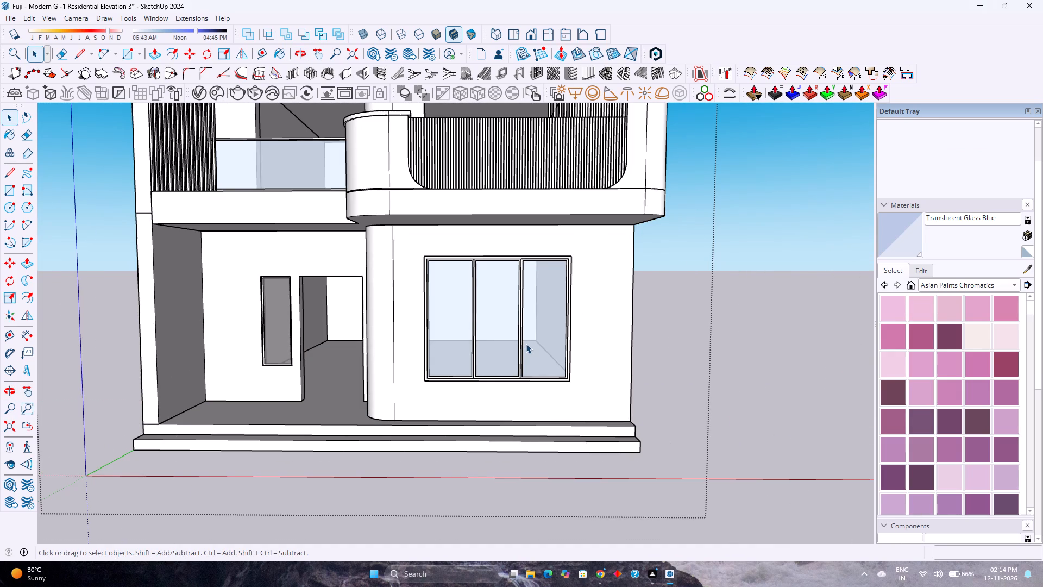
pyautogui.scroll(3, 526, 344)
pyautogui.doubleClick(486, 346)
pyautogui.scroll(3, 486, 346)
pyautogui.click(486, 346)
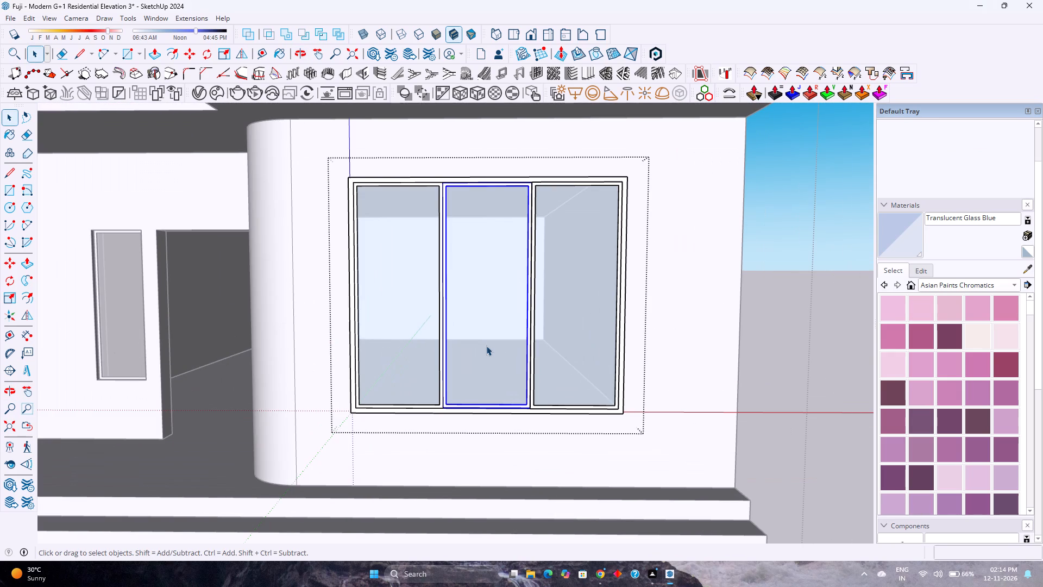
pyautogui.scroll(4, 509, 349)
pyautogui.tripleClick(505, 351)
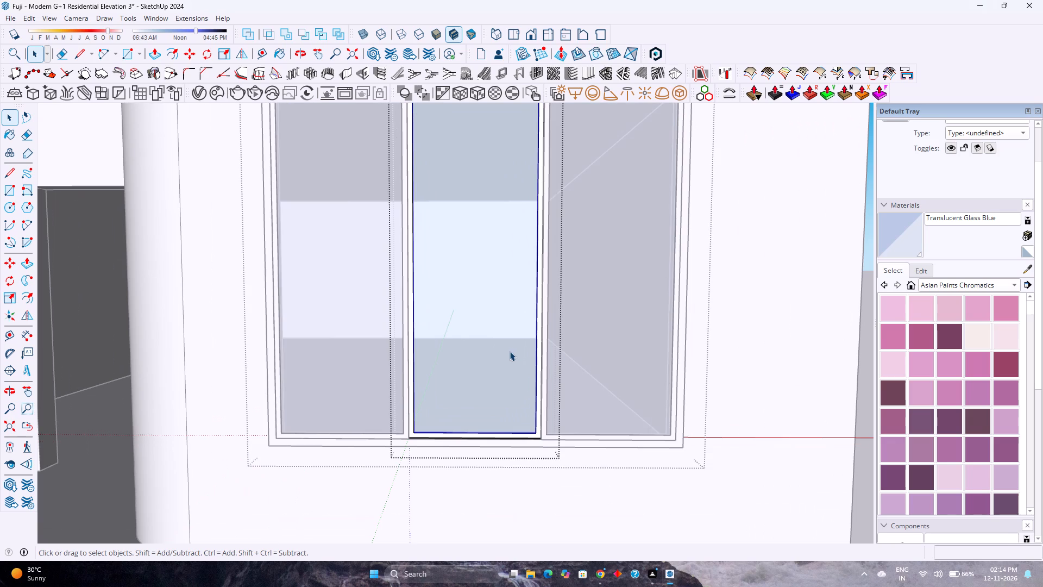
pyautogui.click(990, 289)
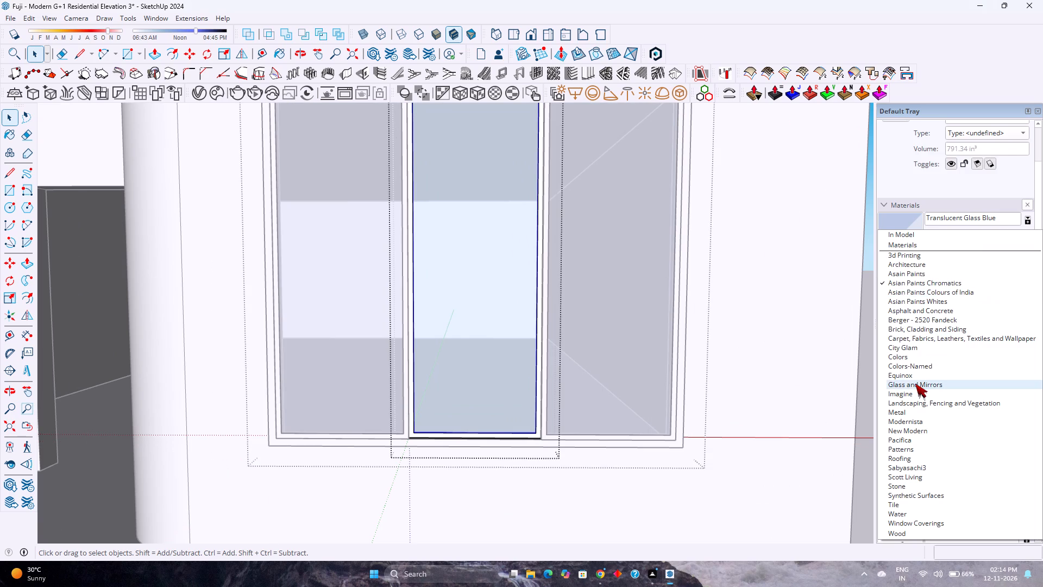
pyautogui.click(922, 385)
pyautogui.click(951, 336)
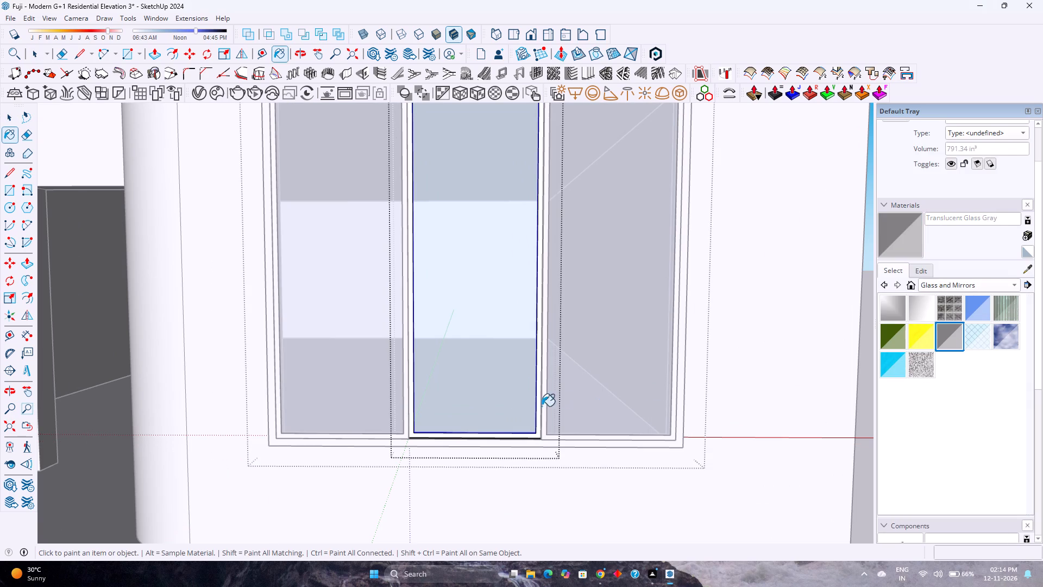
pyautogui.click(479, 413)
pyautogui.press('space')
pyautogui.press('Escape')
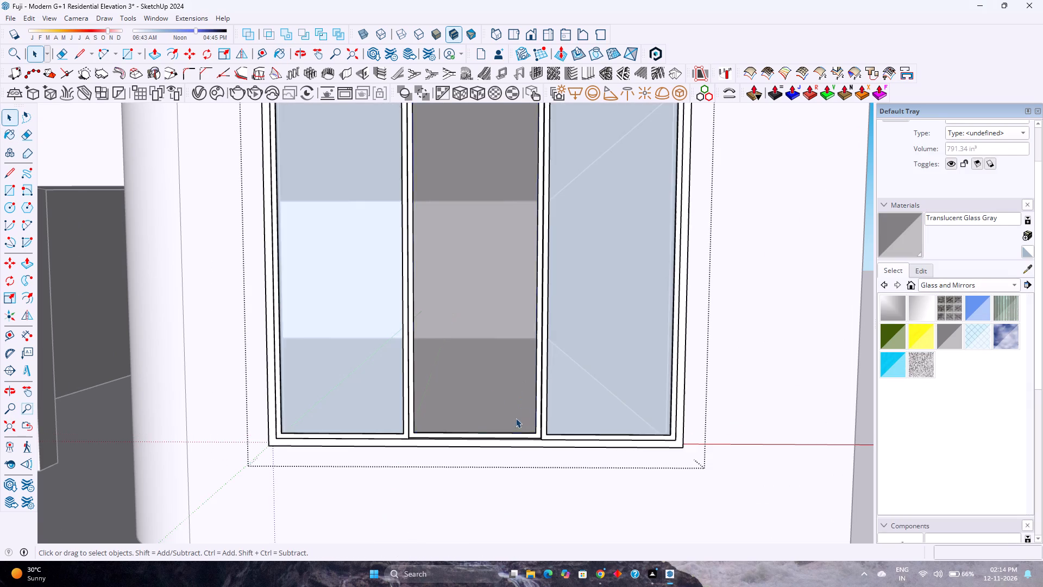
# Paint the right sash's glass panel with the same Translucent Glass Gray material.
pyautogui.doubleClick(570, 382)
pyautogui.click(575, 380)
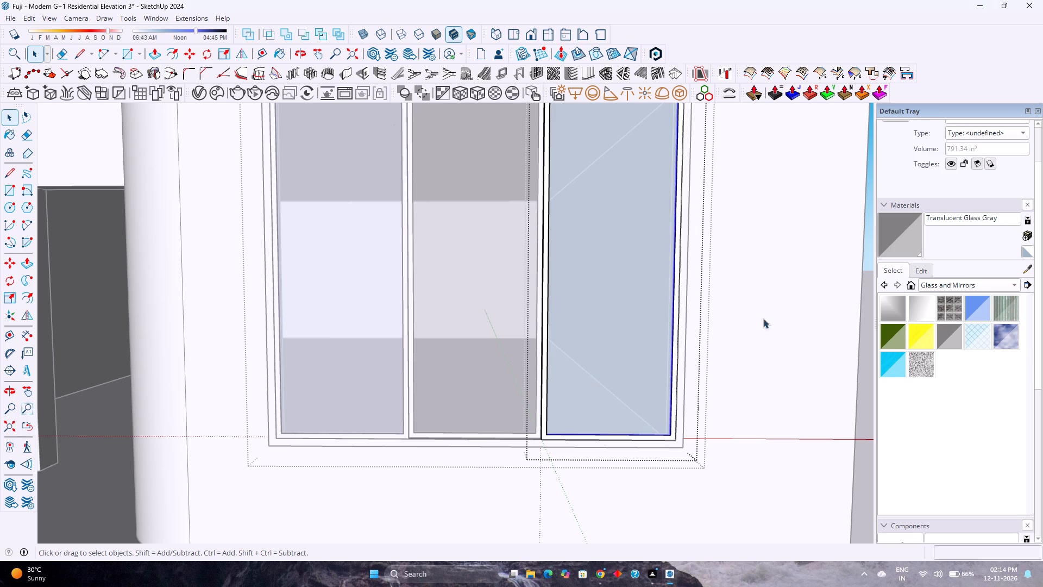
pyautogui.click(909, 244)
pyautogui.click(648, 336)
pyautogui.press('space')
pyautogui.press('Escape')
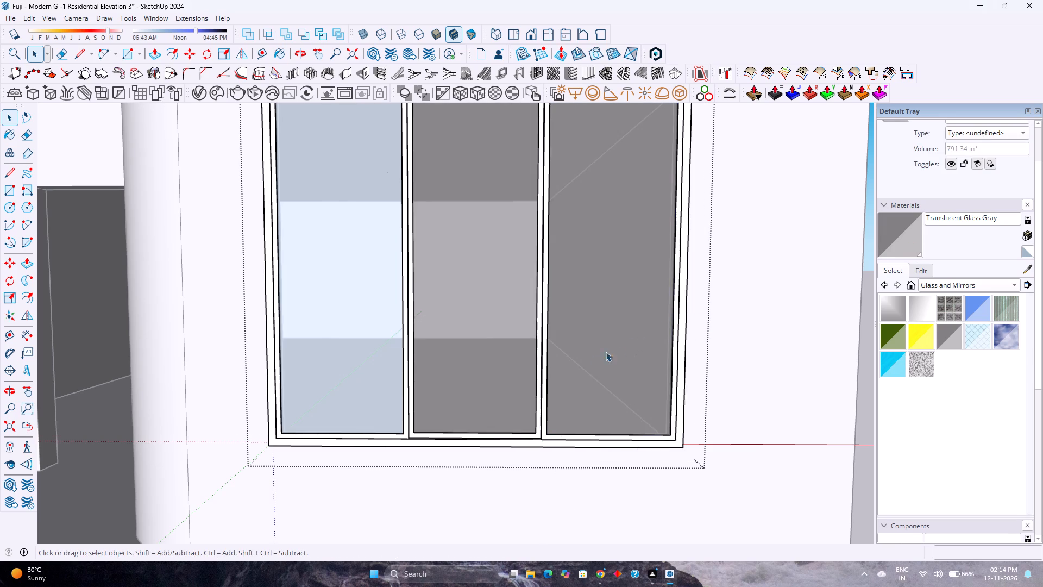
# Paint the left sash's glass panel with the Translucent Glass Gray material.
pyautogui.click(280, 372)
pyautogui.doubleClick(318, 360)
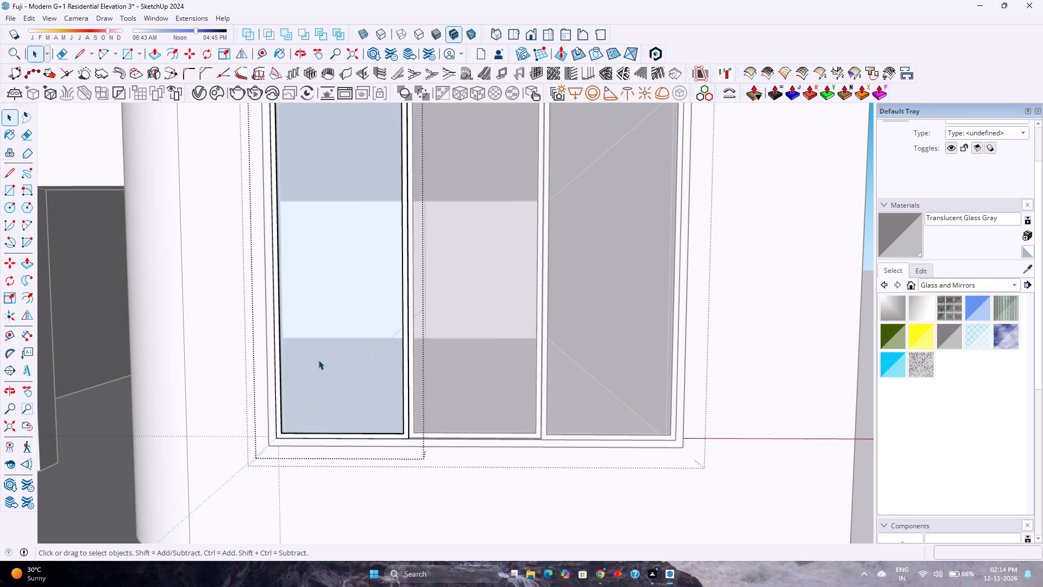
pyautogui.click(318, 360)
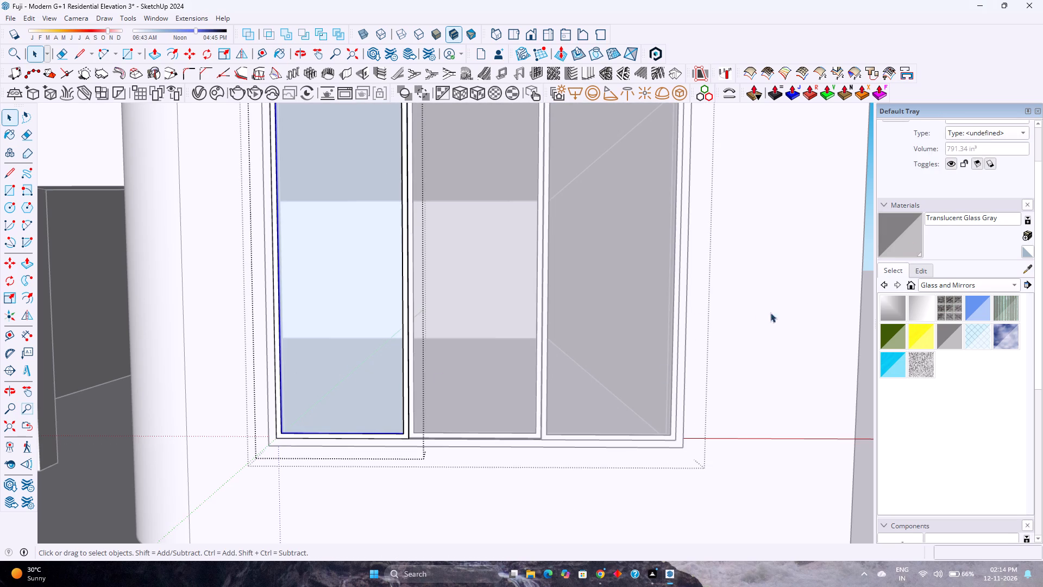
pyautogui.click(904, 247)
pyautogui.click(331, 403)
pyautogui.press('space')
pyautogui.press('Escape')
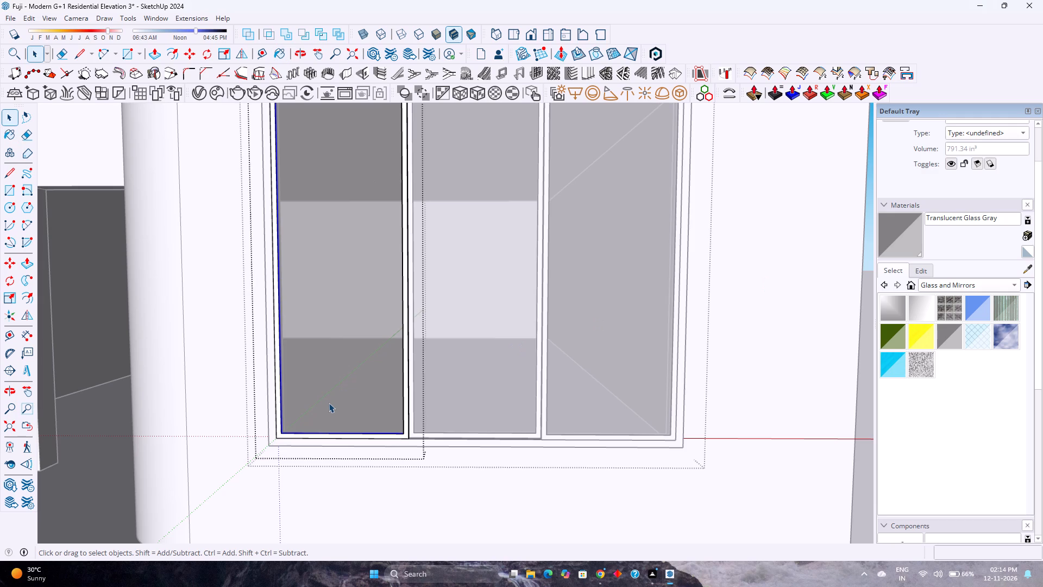
# Lighten the Translucent Glass Gray material to an HLS lightness of 81.
pyautogui.click(917, 270)
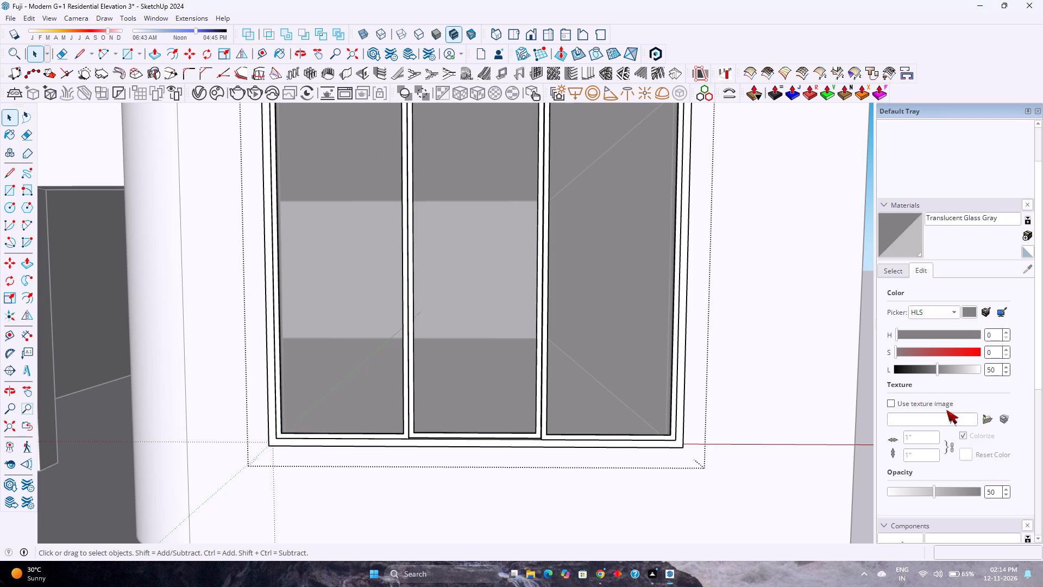
pyautogui.moveTo(939, 372); pyautogui.dragTo(963, 372)
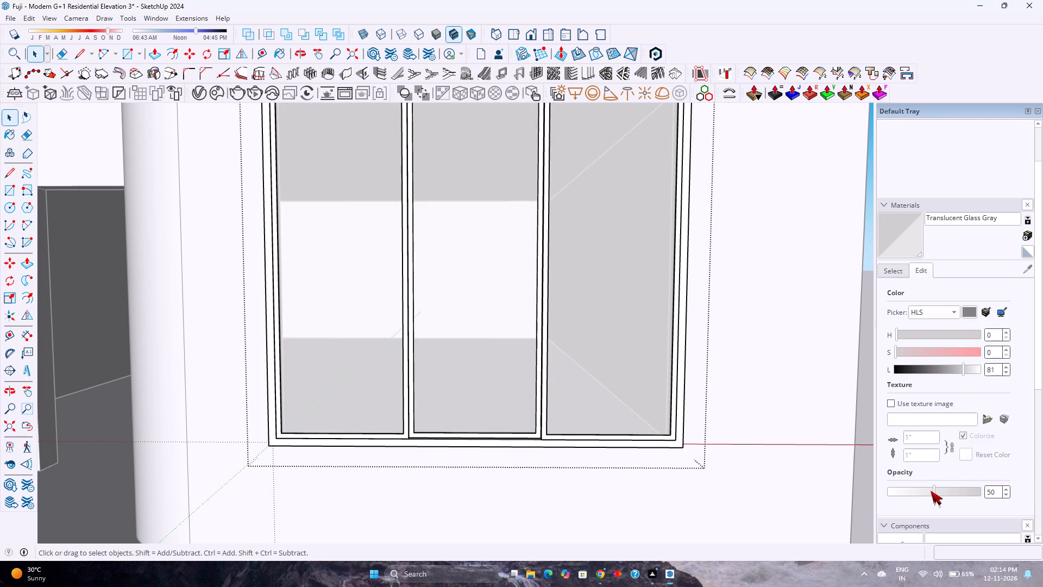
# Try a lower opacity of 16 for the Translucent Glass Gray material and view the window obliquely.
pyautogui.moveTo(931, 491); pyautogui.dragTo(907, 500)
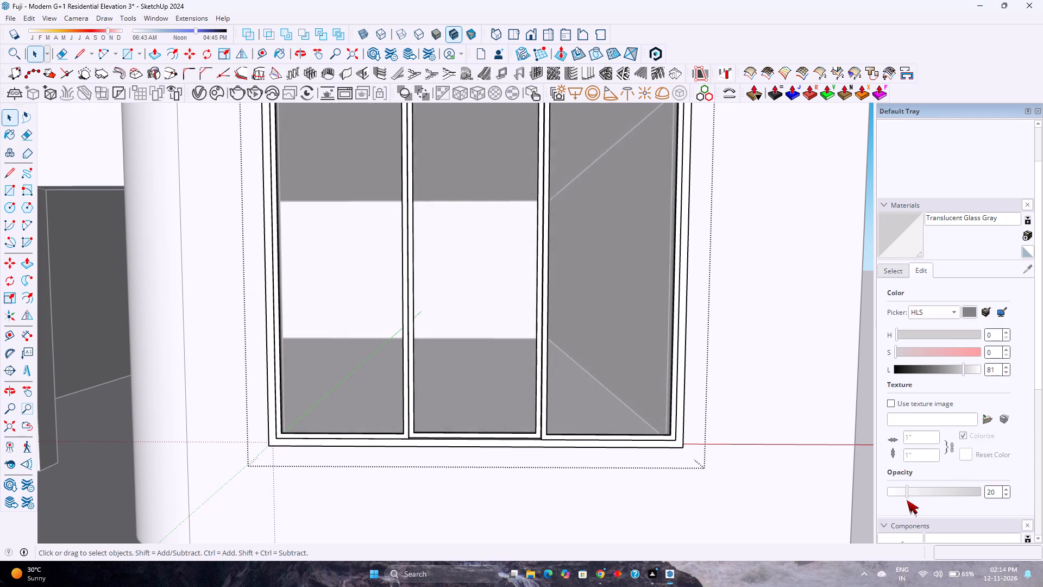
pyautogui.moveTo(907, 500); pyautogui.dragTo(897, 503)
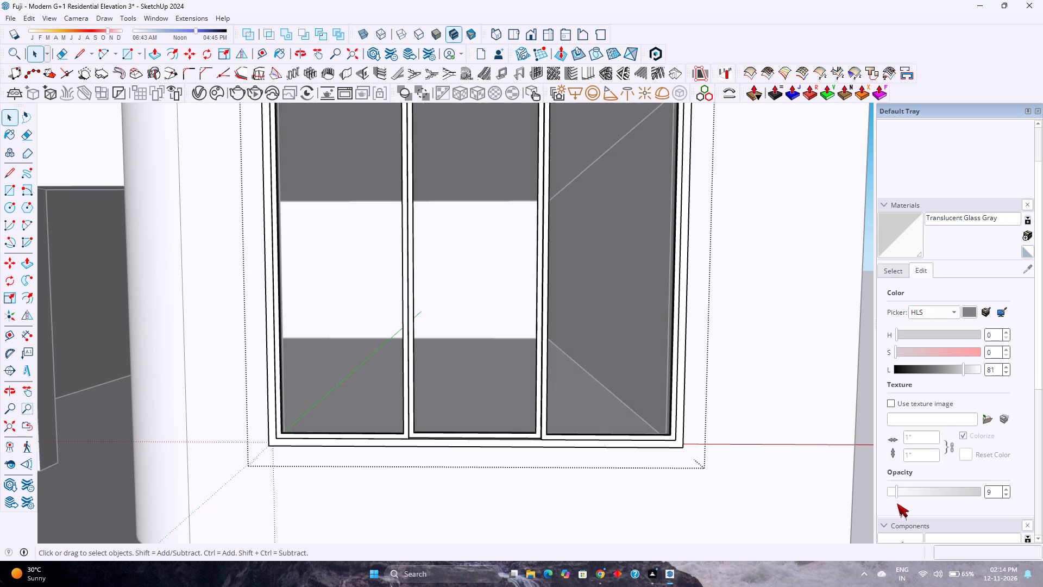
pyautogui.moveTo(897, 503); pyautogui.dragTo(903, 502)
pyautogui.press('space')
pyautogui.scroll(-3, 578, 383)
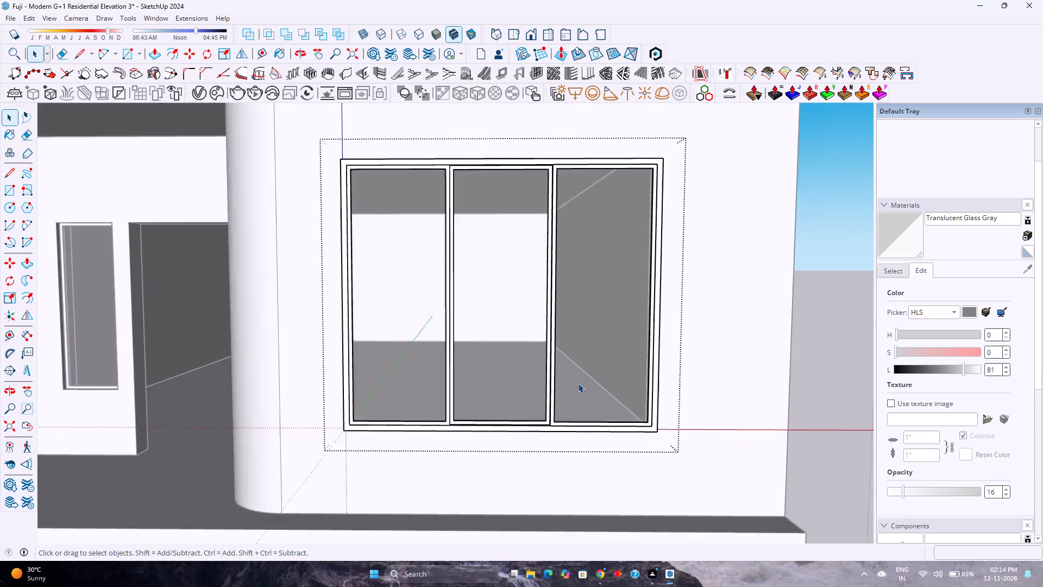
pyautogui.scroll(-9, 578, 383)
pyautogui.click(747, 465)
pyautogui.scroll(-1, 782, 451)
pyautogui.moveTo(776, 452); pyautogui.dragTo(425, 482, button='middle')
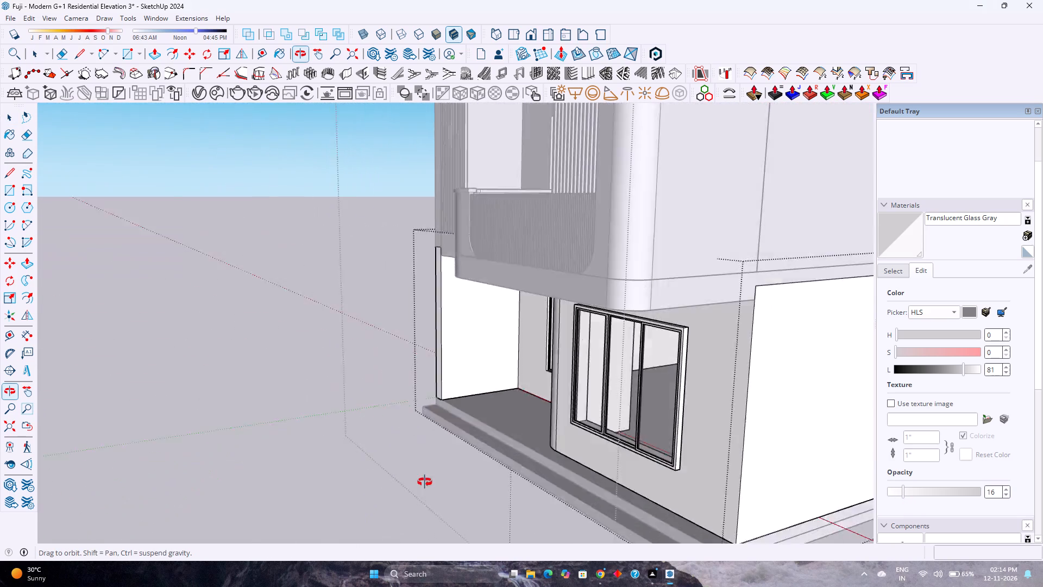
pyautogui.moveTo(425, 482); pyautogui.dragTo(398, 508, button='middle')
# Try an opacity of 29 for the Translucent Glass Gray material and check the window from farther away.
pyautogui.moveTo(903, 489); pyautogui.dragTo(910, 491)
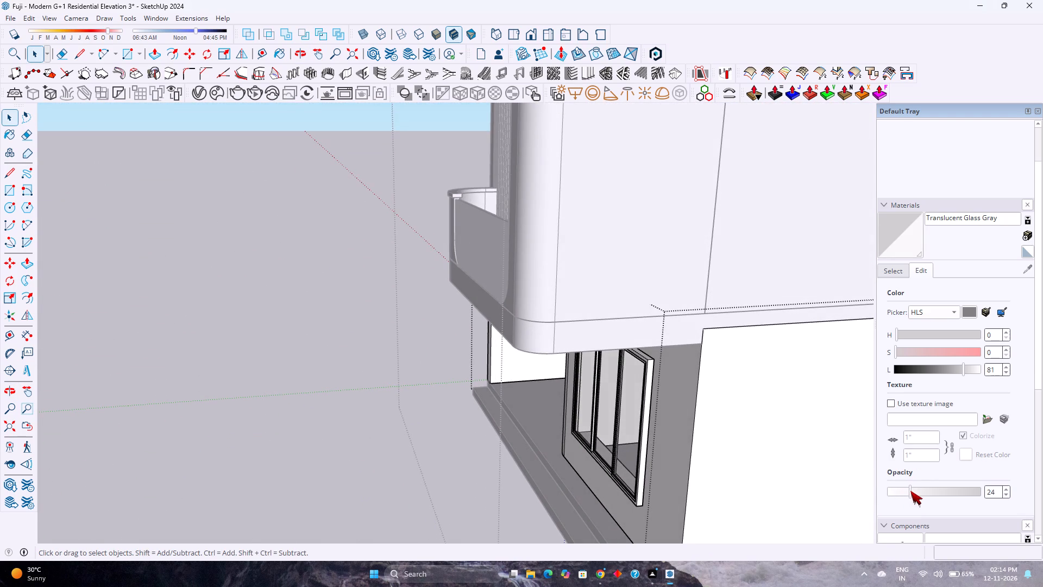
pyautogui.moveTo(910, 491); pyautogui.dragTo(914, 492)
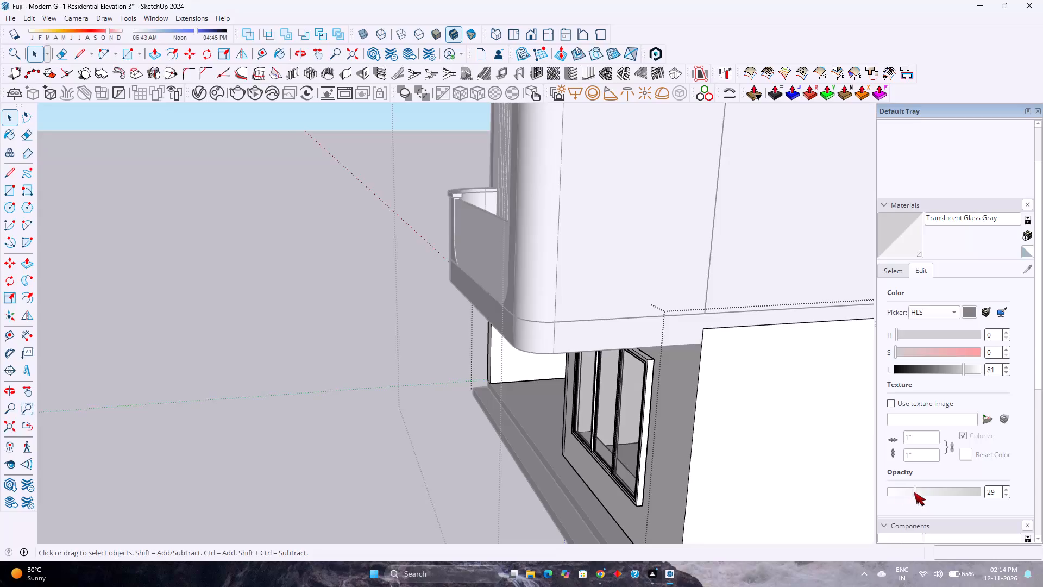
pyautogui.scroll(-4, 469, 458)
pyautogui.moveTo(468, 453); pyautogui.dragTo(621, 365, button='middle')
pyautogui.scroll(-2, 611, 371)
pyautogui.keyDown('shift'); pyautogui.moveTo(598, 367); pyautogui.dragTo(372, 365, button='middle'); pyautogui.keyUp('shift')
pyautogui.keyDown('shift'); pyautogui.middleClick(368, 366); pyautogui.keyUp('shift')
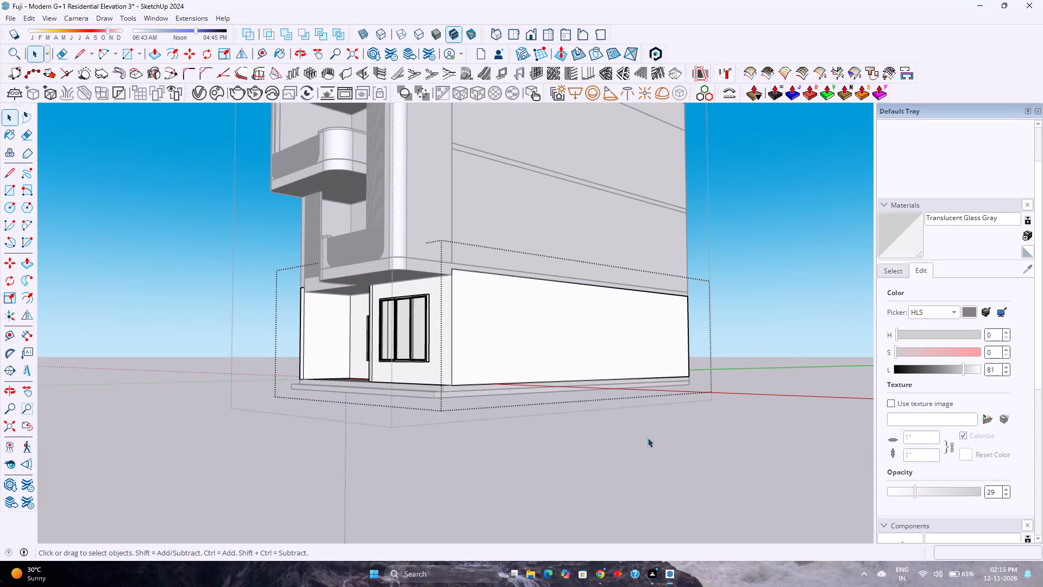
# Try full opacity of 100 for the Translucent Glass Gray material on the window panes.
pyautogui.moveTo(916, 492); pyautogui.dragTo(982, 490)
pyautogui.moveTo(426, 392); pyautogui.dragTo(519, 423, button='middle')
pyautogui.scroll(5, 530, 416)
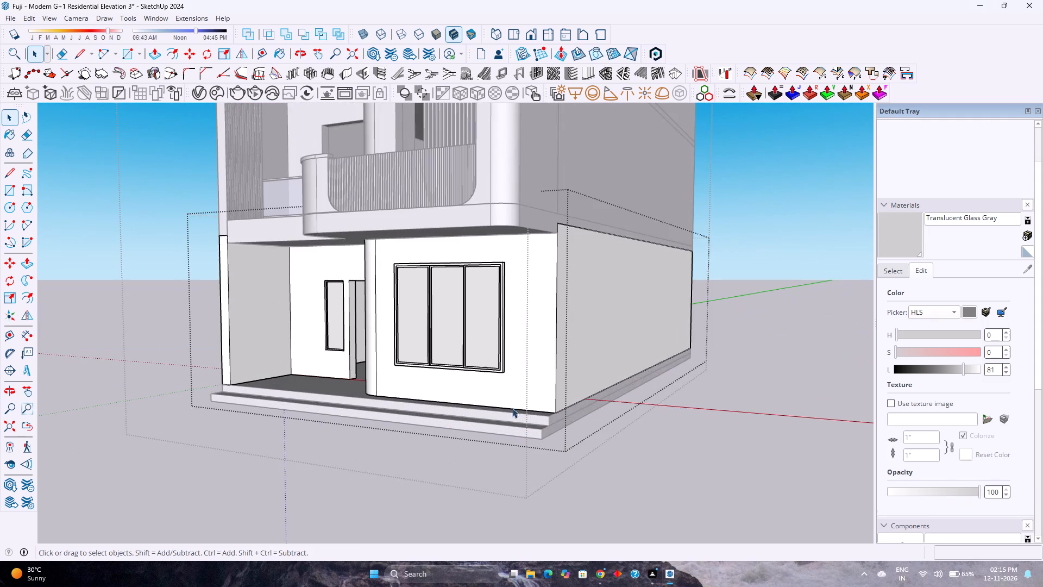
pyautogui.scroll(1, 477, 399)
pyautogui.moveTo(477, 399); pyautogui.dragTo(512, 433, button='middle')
# Set the Translucent Glass Gray material's opacity to 35.
pyautogui.click(941, 494)
pyautogui.moveTo(941, 494); pyautogui.dragTo(920, 496)
pyautogui.scroll(-5, 481, 418)
pyautogui.click(619, 407)
pyautogui.scroll(-4, 615, 404)
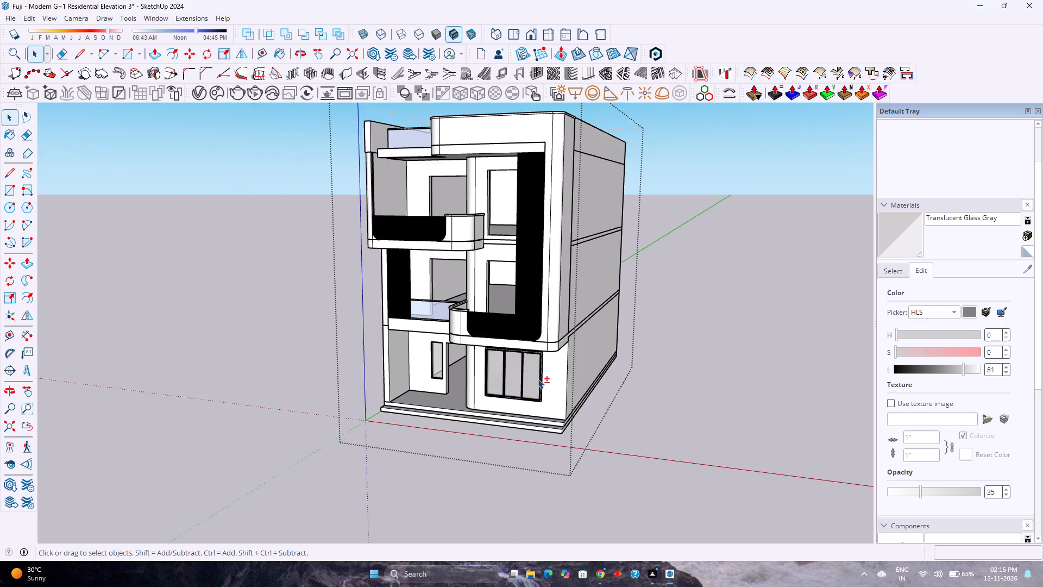
# Move the three-sash ground-floor window 4.5" along the green axis, recessing it into its wall opening.
pyautogui.keyDown('shift'); pyautogui.moveTo(524, 376); pyautogui.dragTo(532, 463, button='middle'); pyautogui.keyUp('shift')
pyautogui.keyDown('shift'); pyautogui.middleClick(532, 463); pyautogui.keyUp('shift')
pyautogui.scroll(14, 526, 460)
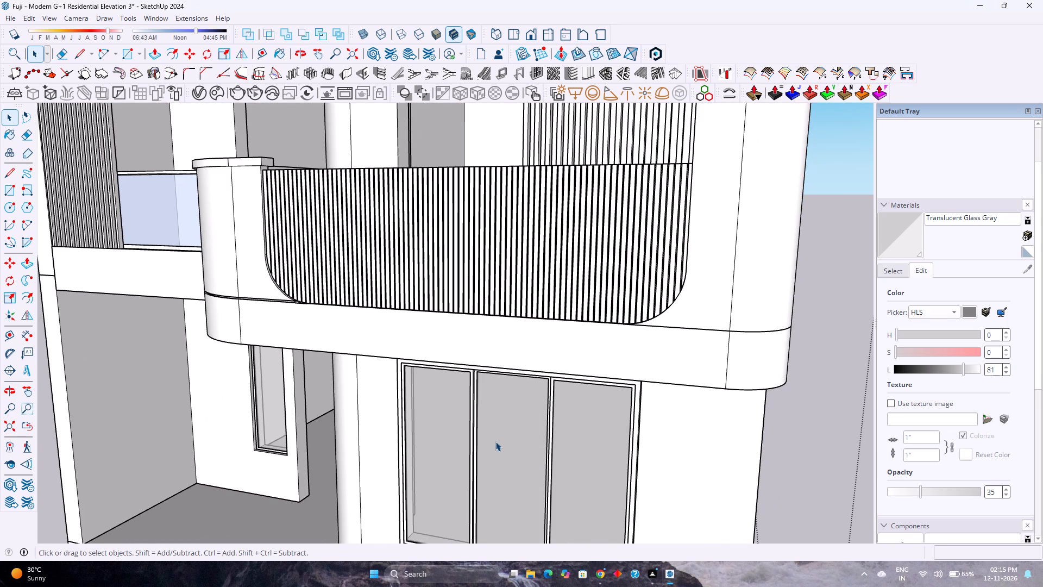
pyautogui.scroll(-4, 495, 441)
pyautogui.scroll(4, 494, 441)
pyautogui.scroll(-9, 494, 441)
pyautogui.scroll(7, 507, 510)
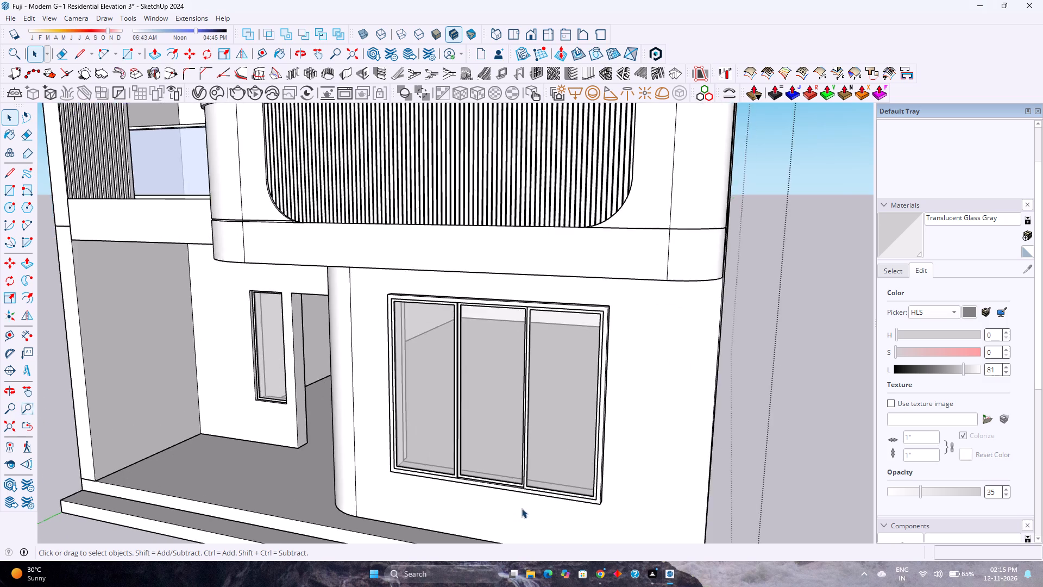
pyautogui.scroll(8, 521, 508)
pyautogui.click(527, 476)
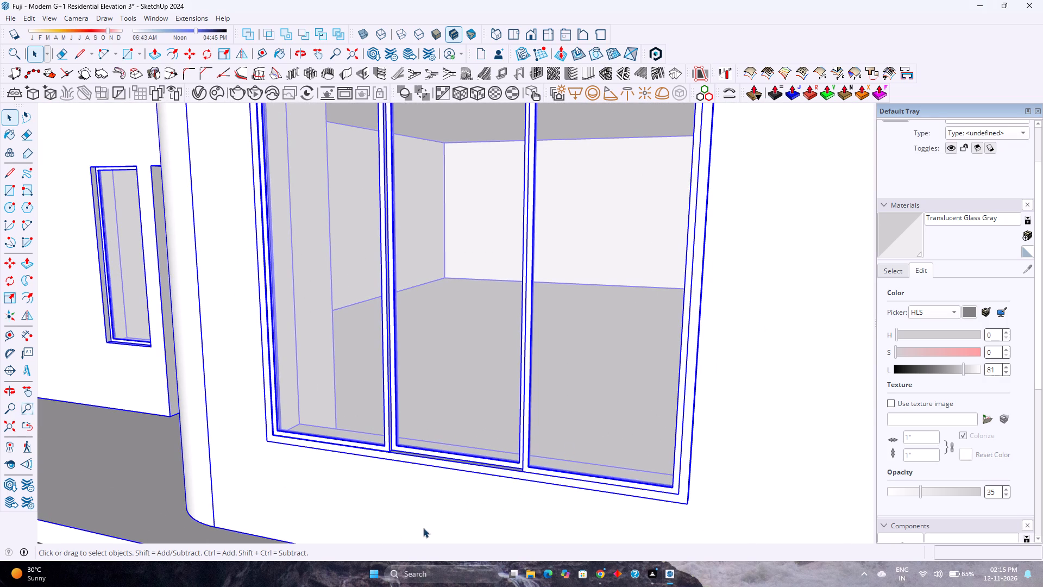
pyautogui.scroll(3, 287, 457)
pyautogui.doubleClick(279, 433)
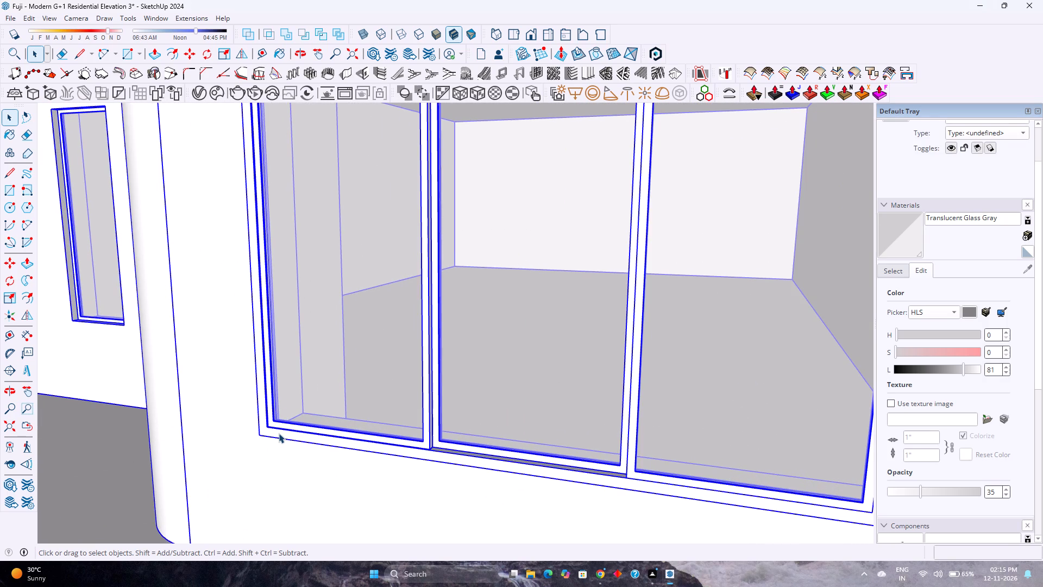
pyautogui.scroll(3, 277, 432)
pyautogui.click(277, 432)
pyautogui.scroll(1, 273, 433)
pyautogui.moveTo(273, 433); pyautogui.dragTo(413, 496, button='middle')
pyautogui.press('m')
pyautogui.moveTo(381, 490); pyautogui.dragTo(142, 574, button='middle')
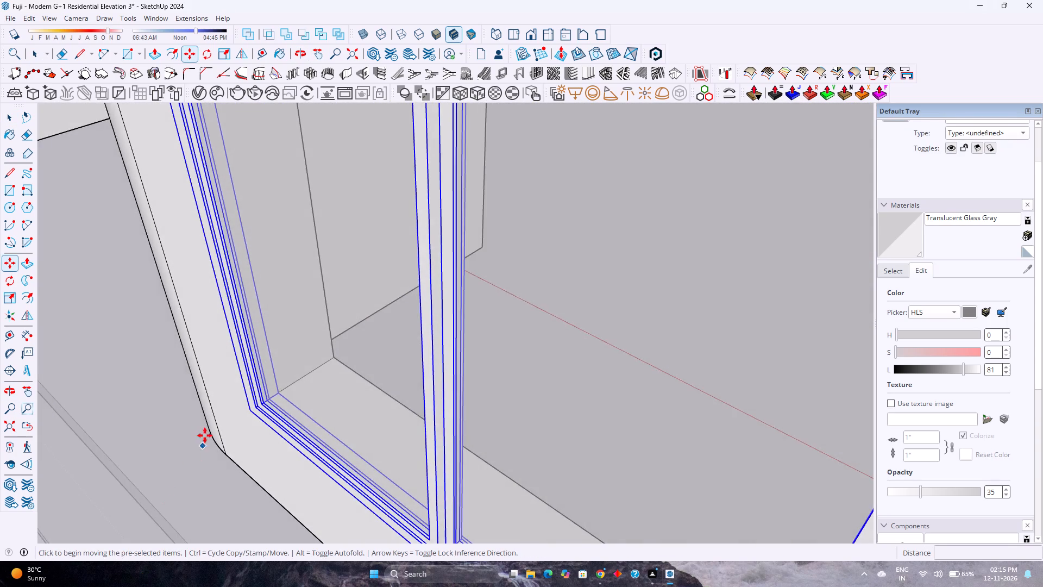
pyautogui.scroll(5, 205, 435)
pyautogui.click(298, 388)
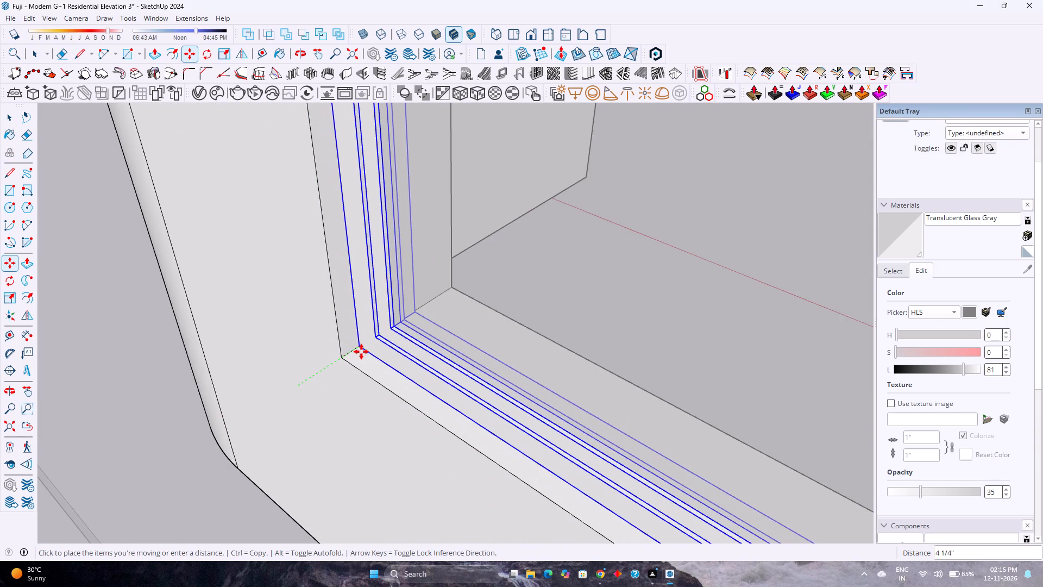
pyautogui.press('4')
pyautogui.press('Return')
pyautogui.press('4')
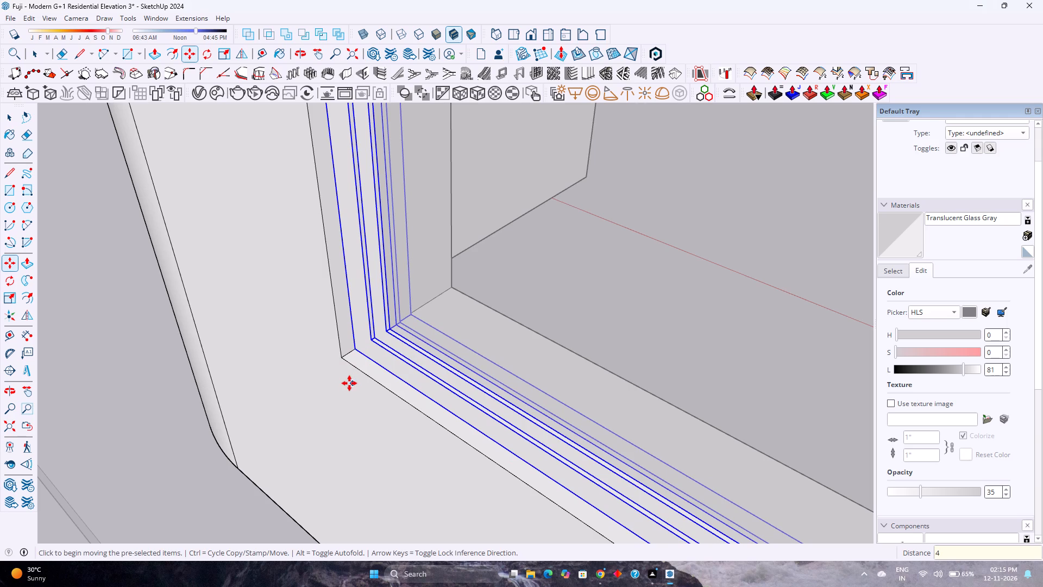
pyautogui.press('.')
pyautogui.press('5')
pyautogui.press('Return')
pyautogui.press('space')
pyautogui.scroll(-5, 367, 386)
pyautogui.press('Escape')
# Copy the recessed three-sash ground-floor window to the clipboard.
pyautogui.scroll(-12, 368, 386)
pyautogui.click(6, 427)
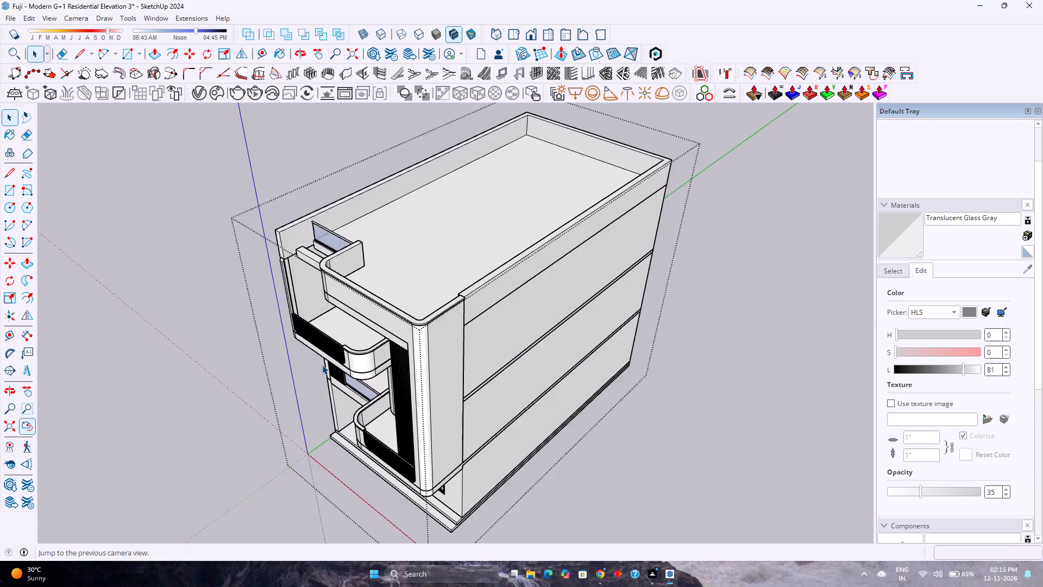
pyautogui.moveTo(341, 360); pyautogui.dragTo(481, 322, button='middle')
pyautogui.middleClick(481, 322)
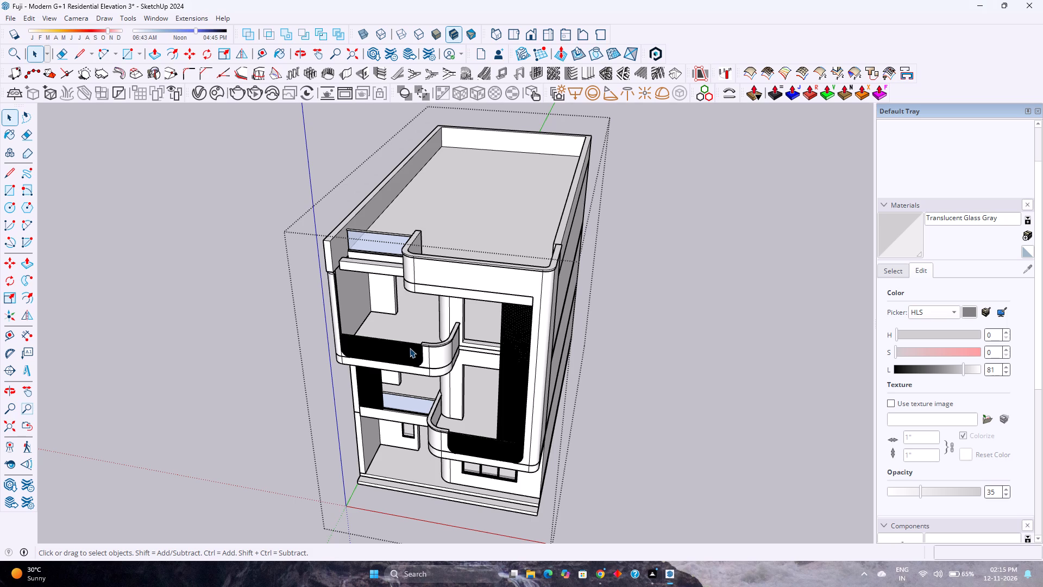
pyautogui.scroll(-3, 408, 351)
pyautogui.scroll(3, 406, 359)
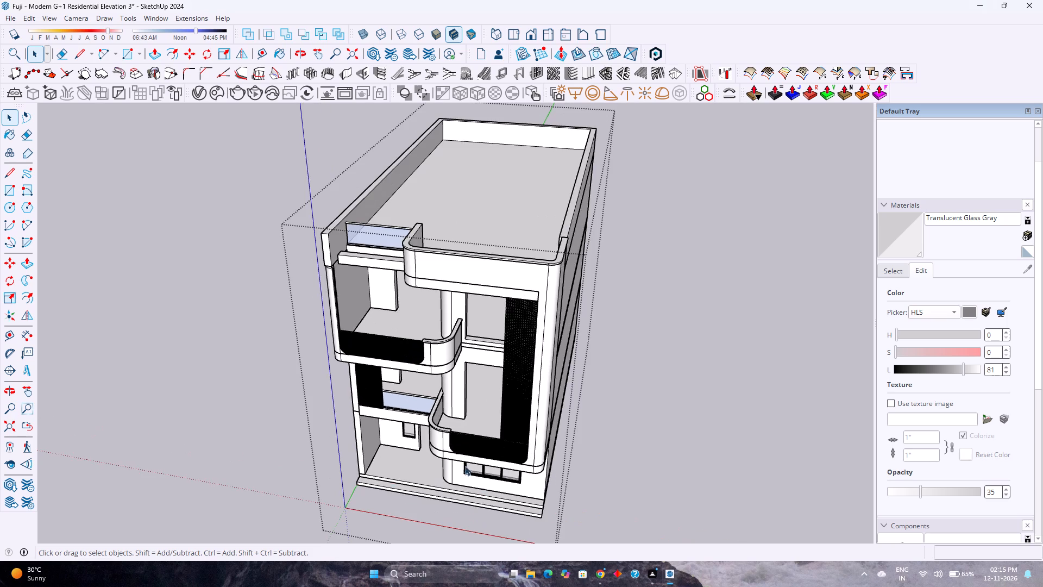
pyautogui.moveTo(464, 466); pyautogui.dragTo(376, 382, button='middle')
pyautogui.middleClick(376, 382)
pyautogui.scroll(4, 466, 507)
pyautogui.scroll(10, 429, 449)
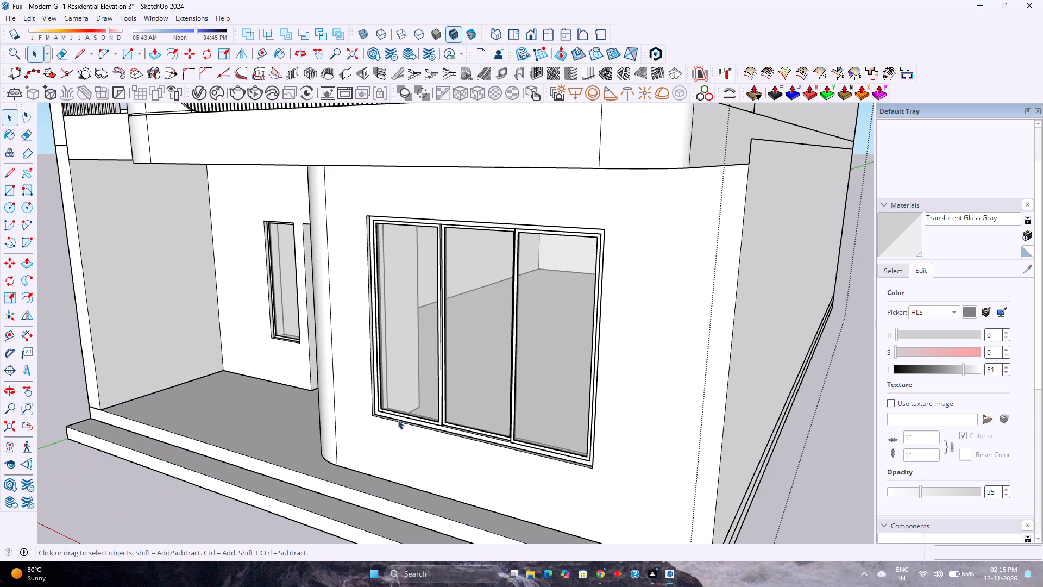
pyautogui.doubleClick(397, 419)
pyautogui.click(398, 416)
pyautogui.scroll(6, 398, 416)
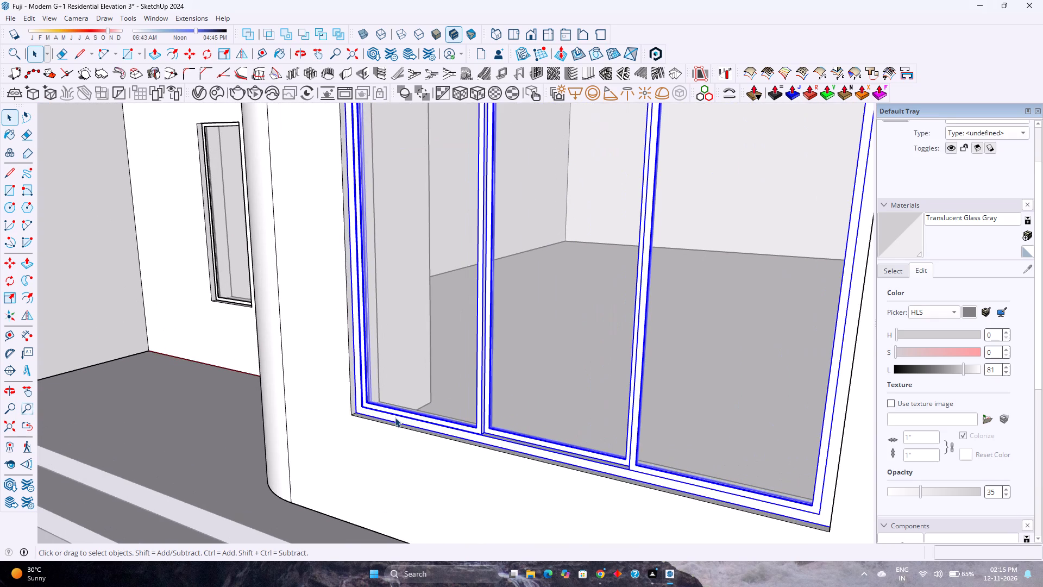
pyautogui.hotkey('ctrl', 'c')
pyautogui.scroll(-5, 389, 418)
pyautogui.scroll(1, 389, 418)
pyautogui.scroll(-3, 384, 422)
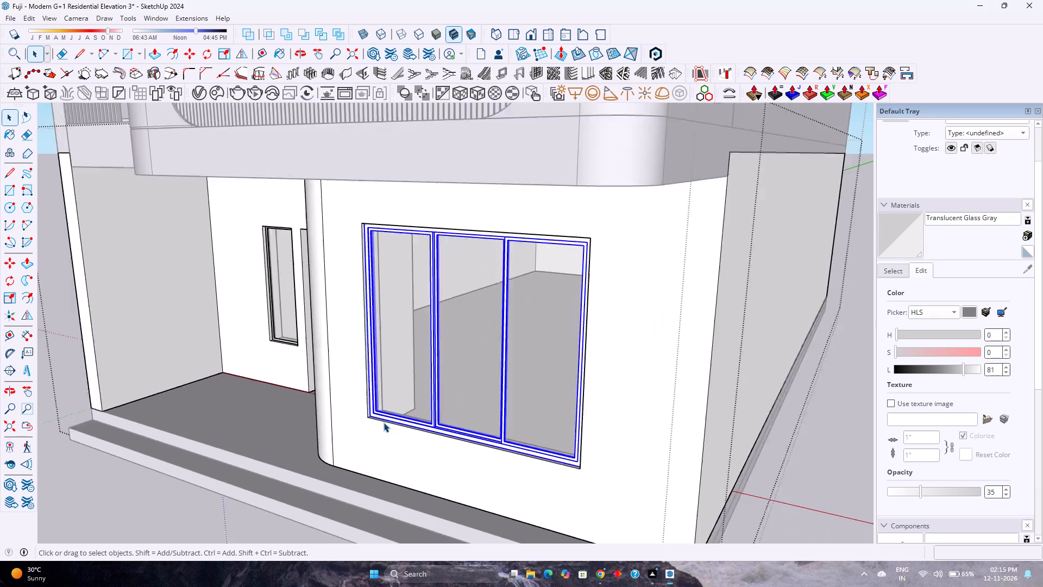
pyautogui.scroll(-6, 384, 422)
pyautogui.scroll(1, 383, 422)
pyautogui.scroll(-6, 383, 422)
pyautogui.click(594, 498)
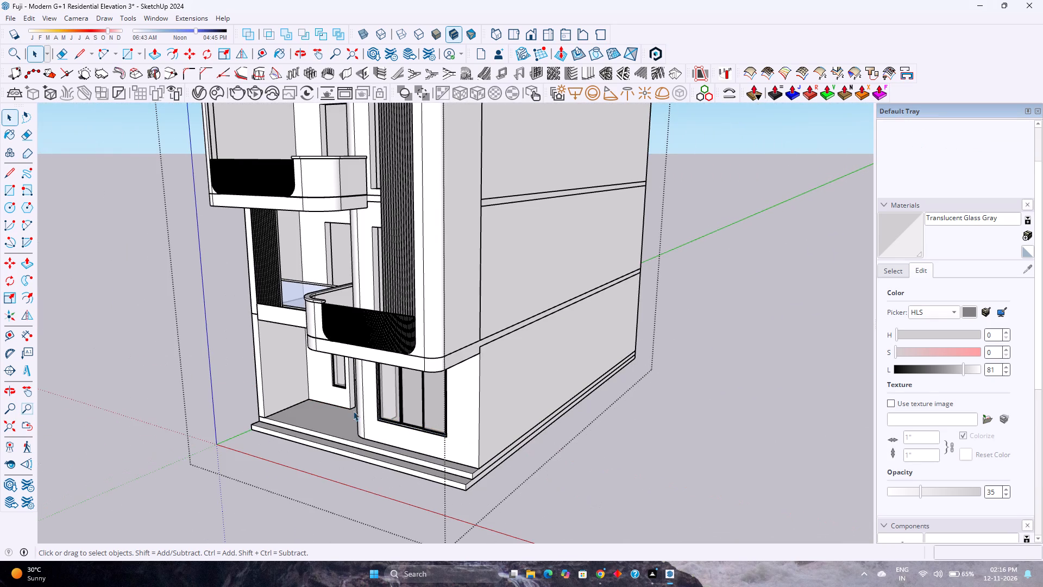
# Examine the front elevation and the open window openings on the upper floors.
pyautogui.scroll(3, 353, 411)
pyautogui.keyDown('shift'); pyautogui.moveTo(362, 405); pyautogui.dragTo(475, 510, button='middle'); pyautogui.keyUp('shift')
pyautogui.scroll(-1, 470, 467)
pyautogui.moveTo(470, 467); pyautogui.dragTo(458, 453, button='middle')
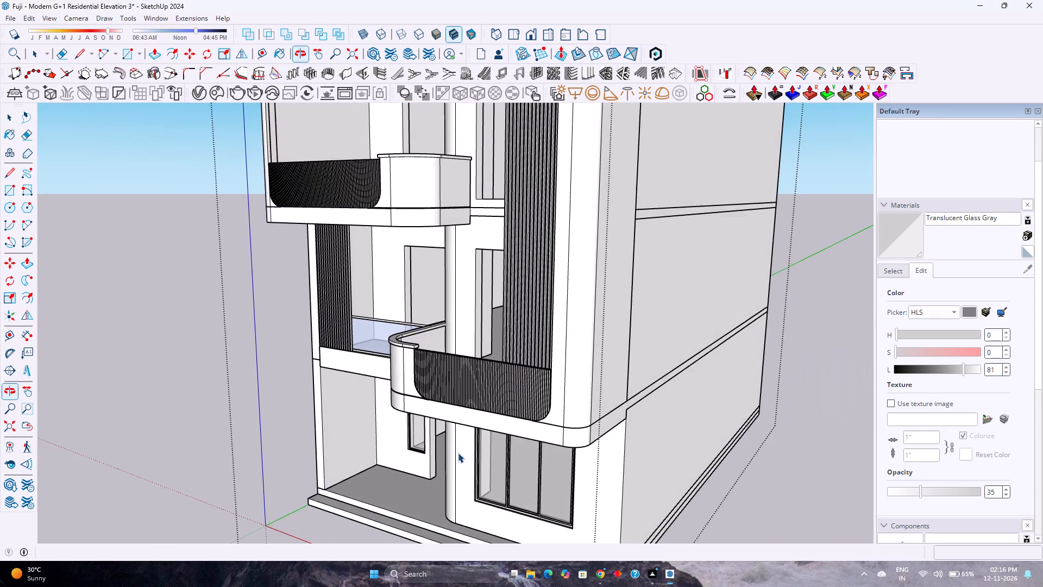
pyautogui.scroll(-4, 458, 453)
pyautogui.keyDown('shift'); pyautogui.moveTo(448, 427); pyautogui.dragTo(445, 521, button='middle'); pyautogui.keyUp('shift')
pyautogui.moveTo(426, 511); pyautogui.dragTo(457, 465, button='middle')
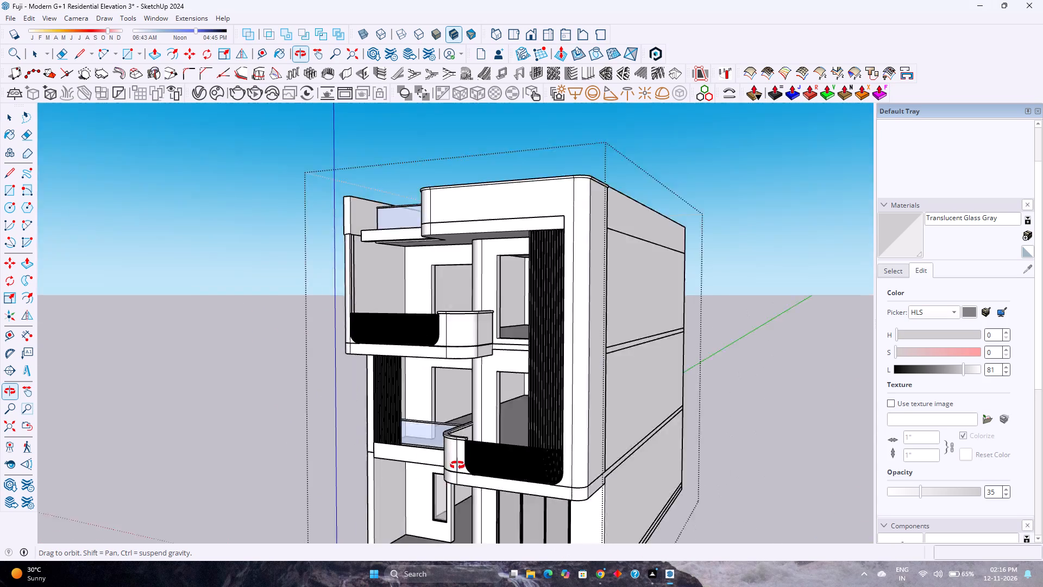
pyautogui.moveTo(457, 465); pyautogui.dragTo(509, 417, button='middle')
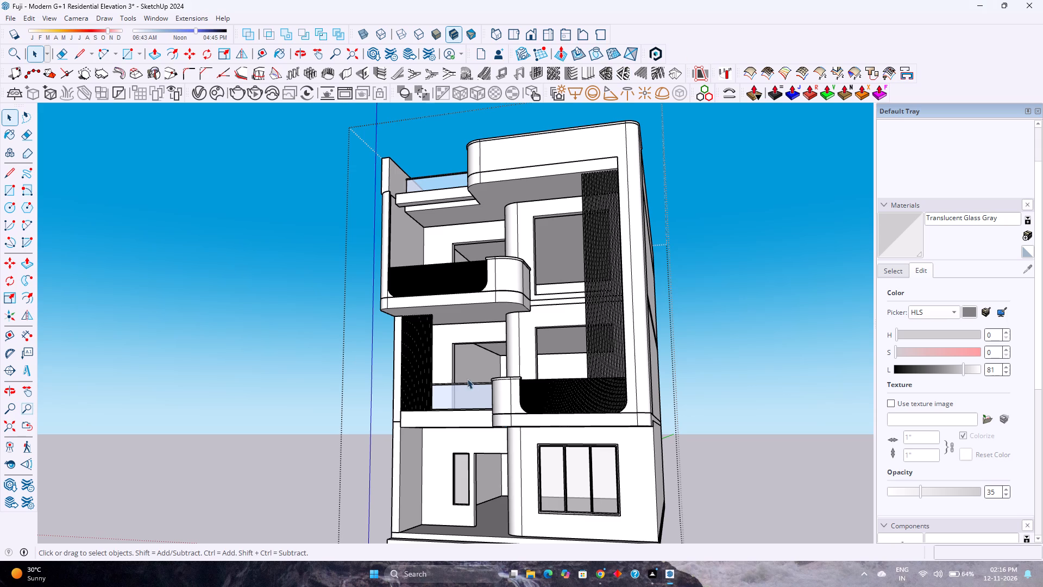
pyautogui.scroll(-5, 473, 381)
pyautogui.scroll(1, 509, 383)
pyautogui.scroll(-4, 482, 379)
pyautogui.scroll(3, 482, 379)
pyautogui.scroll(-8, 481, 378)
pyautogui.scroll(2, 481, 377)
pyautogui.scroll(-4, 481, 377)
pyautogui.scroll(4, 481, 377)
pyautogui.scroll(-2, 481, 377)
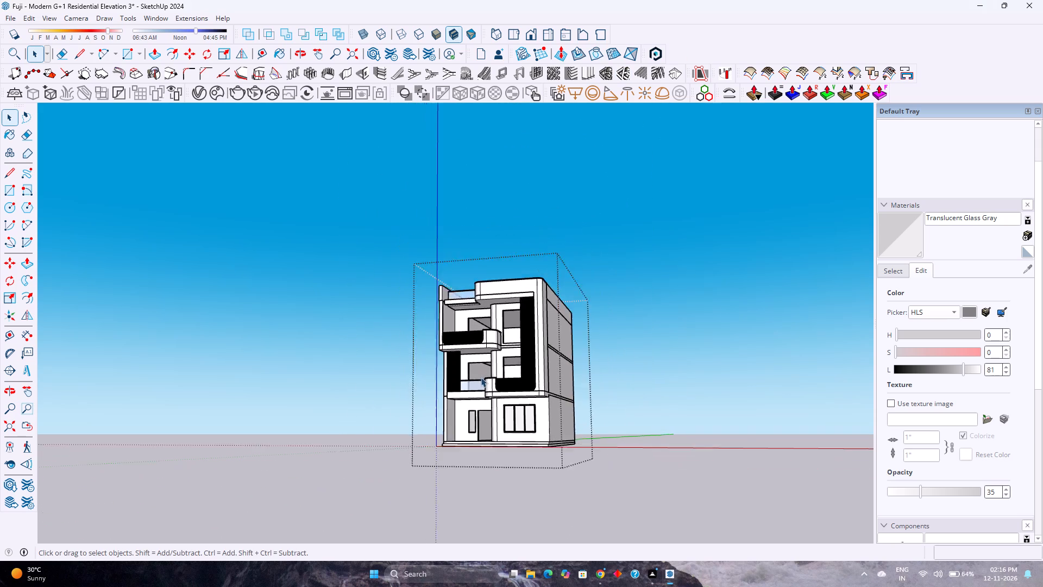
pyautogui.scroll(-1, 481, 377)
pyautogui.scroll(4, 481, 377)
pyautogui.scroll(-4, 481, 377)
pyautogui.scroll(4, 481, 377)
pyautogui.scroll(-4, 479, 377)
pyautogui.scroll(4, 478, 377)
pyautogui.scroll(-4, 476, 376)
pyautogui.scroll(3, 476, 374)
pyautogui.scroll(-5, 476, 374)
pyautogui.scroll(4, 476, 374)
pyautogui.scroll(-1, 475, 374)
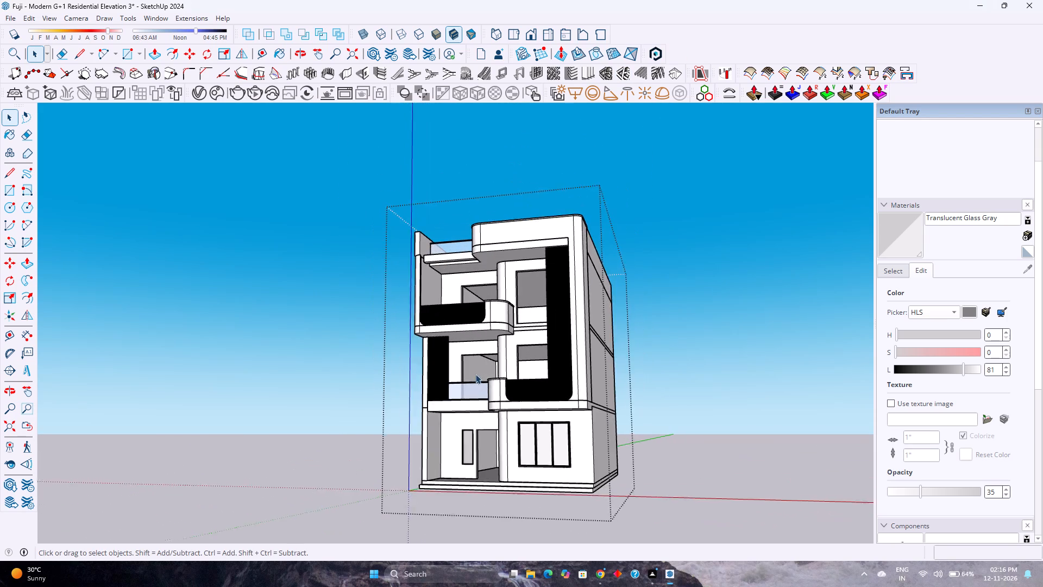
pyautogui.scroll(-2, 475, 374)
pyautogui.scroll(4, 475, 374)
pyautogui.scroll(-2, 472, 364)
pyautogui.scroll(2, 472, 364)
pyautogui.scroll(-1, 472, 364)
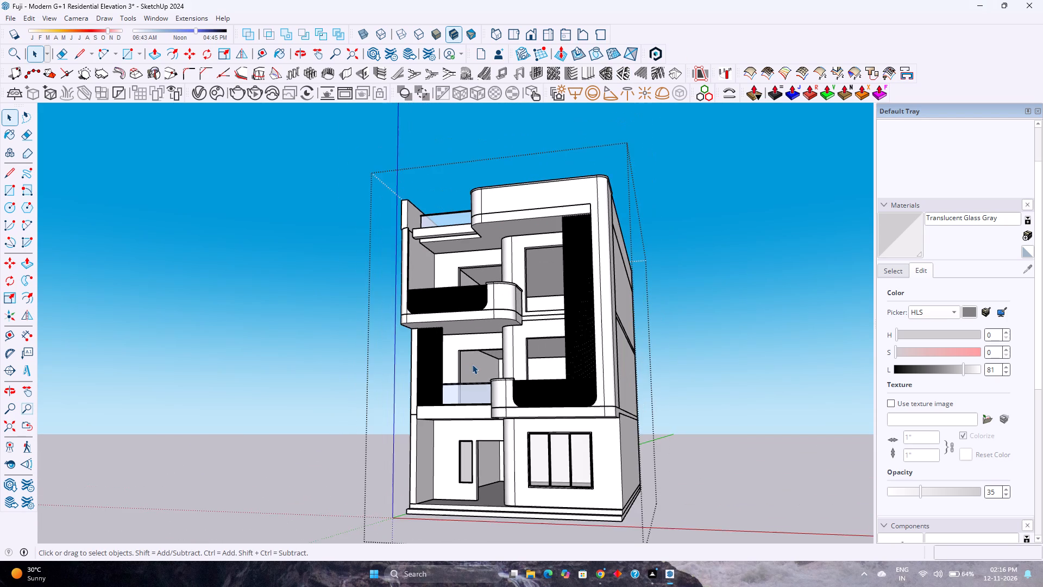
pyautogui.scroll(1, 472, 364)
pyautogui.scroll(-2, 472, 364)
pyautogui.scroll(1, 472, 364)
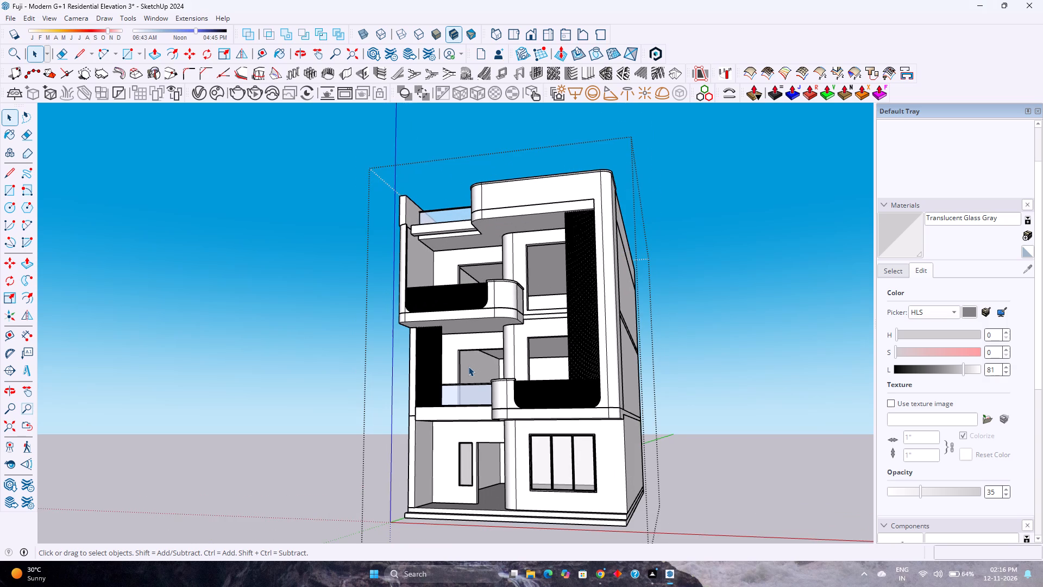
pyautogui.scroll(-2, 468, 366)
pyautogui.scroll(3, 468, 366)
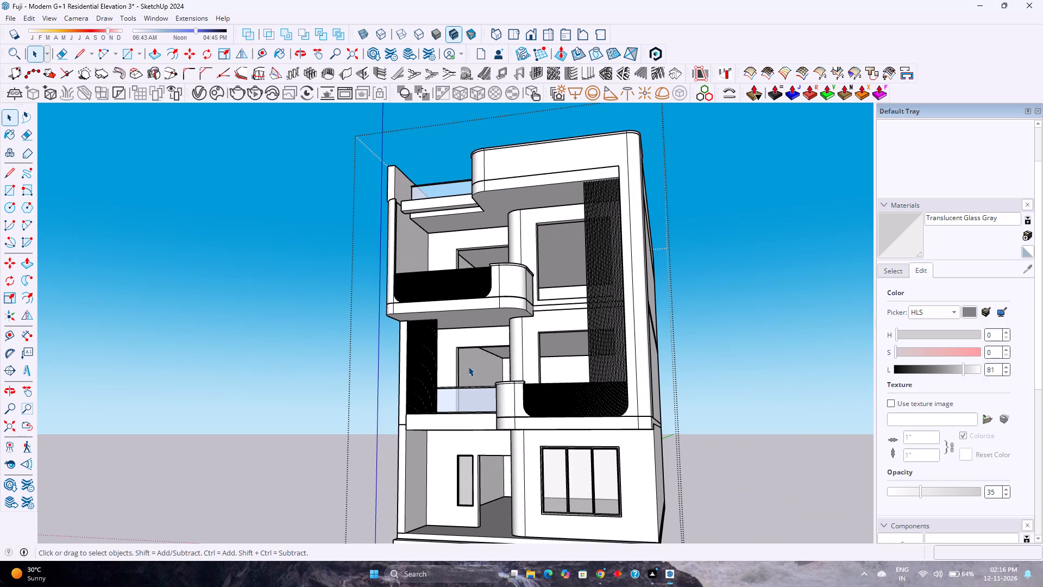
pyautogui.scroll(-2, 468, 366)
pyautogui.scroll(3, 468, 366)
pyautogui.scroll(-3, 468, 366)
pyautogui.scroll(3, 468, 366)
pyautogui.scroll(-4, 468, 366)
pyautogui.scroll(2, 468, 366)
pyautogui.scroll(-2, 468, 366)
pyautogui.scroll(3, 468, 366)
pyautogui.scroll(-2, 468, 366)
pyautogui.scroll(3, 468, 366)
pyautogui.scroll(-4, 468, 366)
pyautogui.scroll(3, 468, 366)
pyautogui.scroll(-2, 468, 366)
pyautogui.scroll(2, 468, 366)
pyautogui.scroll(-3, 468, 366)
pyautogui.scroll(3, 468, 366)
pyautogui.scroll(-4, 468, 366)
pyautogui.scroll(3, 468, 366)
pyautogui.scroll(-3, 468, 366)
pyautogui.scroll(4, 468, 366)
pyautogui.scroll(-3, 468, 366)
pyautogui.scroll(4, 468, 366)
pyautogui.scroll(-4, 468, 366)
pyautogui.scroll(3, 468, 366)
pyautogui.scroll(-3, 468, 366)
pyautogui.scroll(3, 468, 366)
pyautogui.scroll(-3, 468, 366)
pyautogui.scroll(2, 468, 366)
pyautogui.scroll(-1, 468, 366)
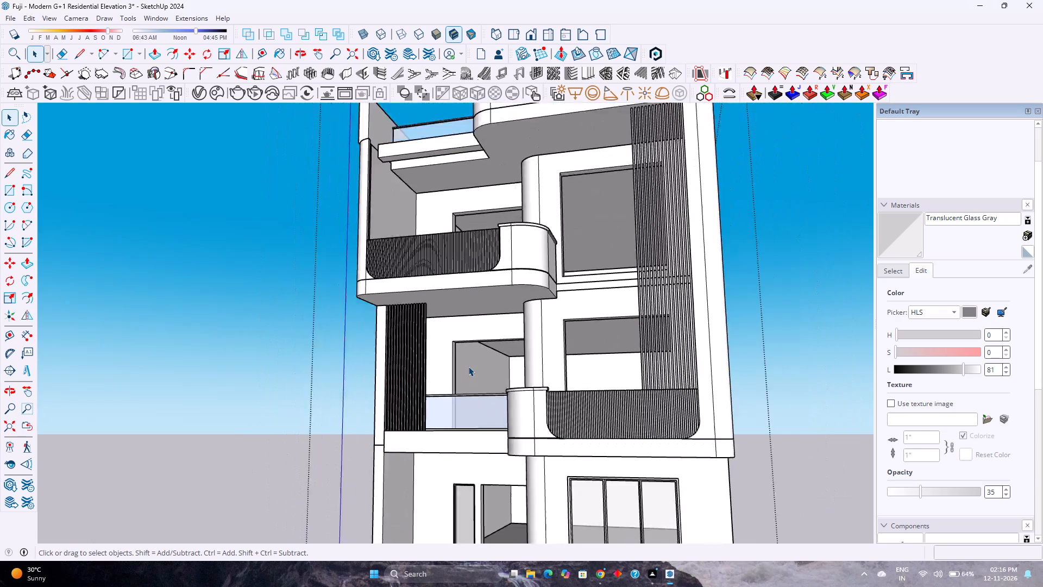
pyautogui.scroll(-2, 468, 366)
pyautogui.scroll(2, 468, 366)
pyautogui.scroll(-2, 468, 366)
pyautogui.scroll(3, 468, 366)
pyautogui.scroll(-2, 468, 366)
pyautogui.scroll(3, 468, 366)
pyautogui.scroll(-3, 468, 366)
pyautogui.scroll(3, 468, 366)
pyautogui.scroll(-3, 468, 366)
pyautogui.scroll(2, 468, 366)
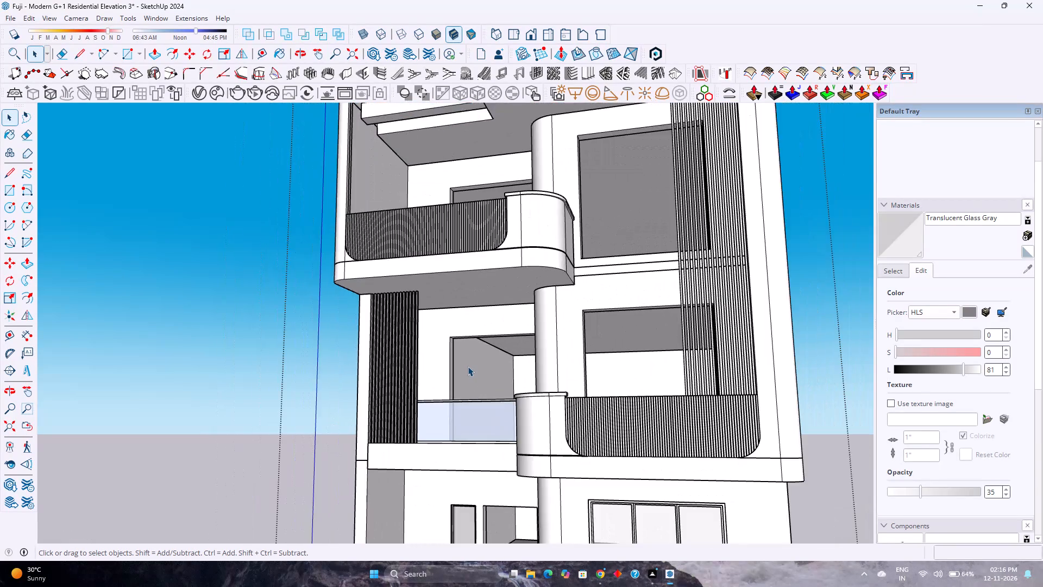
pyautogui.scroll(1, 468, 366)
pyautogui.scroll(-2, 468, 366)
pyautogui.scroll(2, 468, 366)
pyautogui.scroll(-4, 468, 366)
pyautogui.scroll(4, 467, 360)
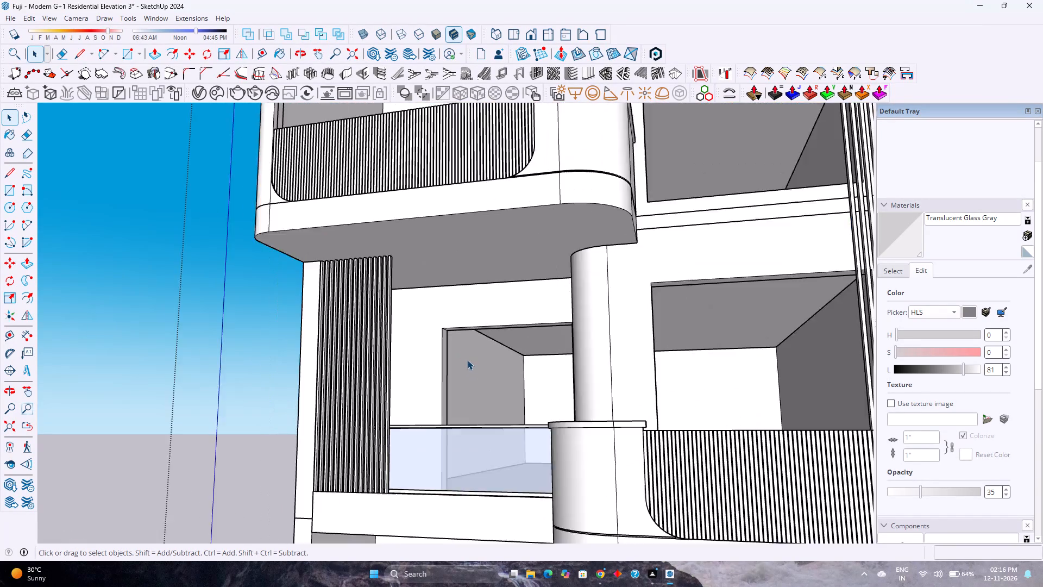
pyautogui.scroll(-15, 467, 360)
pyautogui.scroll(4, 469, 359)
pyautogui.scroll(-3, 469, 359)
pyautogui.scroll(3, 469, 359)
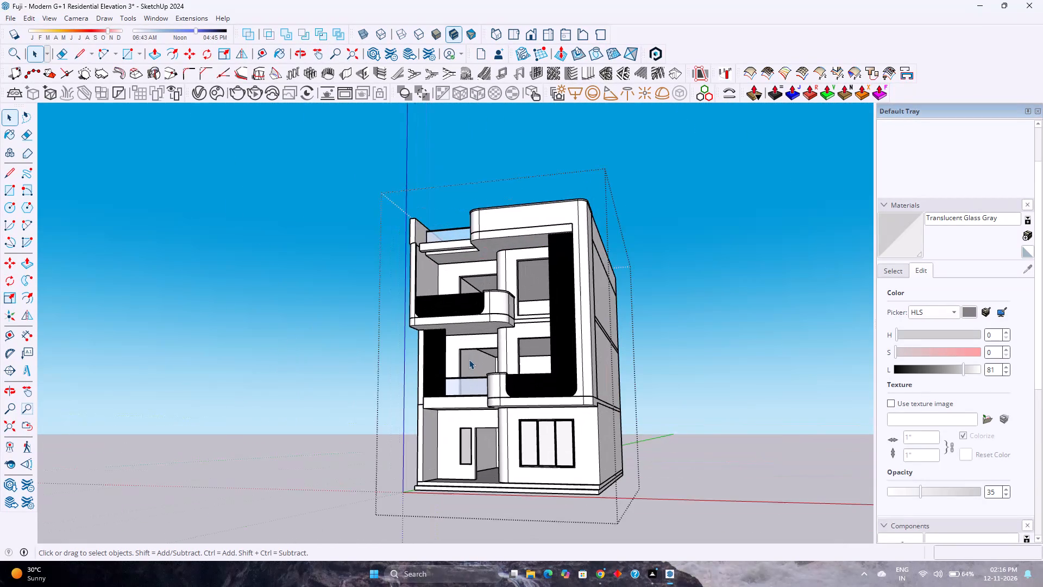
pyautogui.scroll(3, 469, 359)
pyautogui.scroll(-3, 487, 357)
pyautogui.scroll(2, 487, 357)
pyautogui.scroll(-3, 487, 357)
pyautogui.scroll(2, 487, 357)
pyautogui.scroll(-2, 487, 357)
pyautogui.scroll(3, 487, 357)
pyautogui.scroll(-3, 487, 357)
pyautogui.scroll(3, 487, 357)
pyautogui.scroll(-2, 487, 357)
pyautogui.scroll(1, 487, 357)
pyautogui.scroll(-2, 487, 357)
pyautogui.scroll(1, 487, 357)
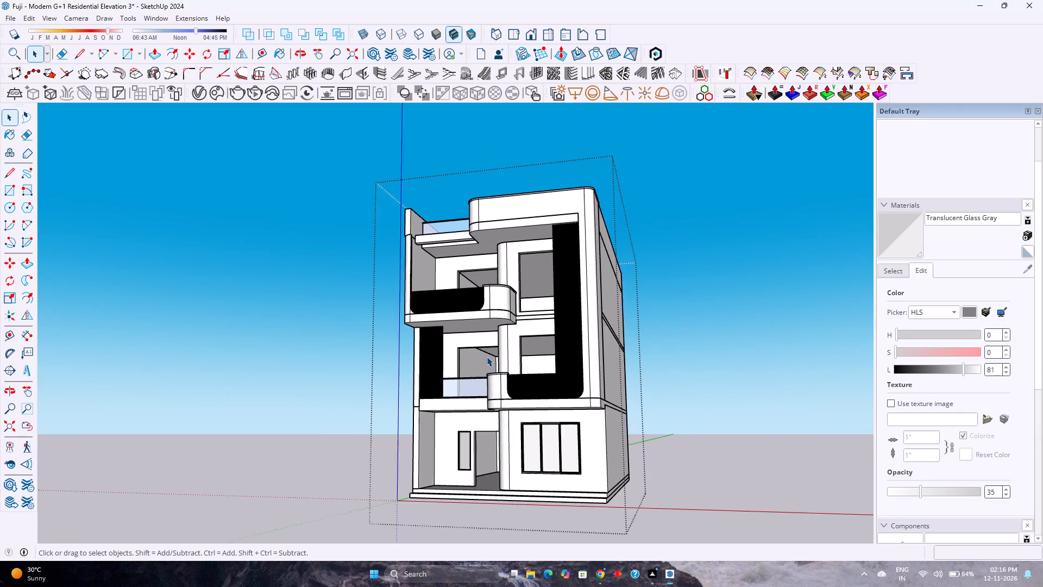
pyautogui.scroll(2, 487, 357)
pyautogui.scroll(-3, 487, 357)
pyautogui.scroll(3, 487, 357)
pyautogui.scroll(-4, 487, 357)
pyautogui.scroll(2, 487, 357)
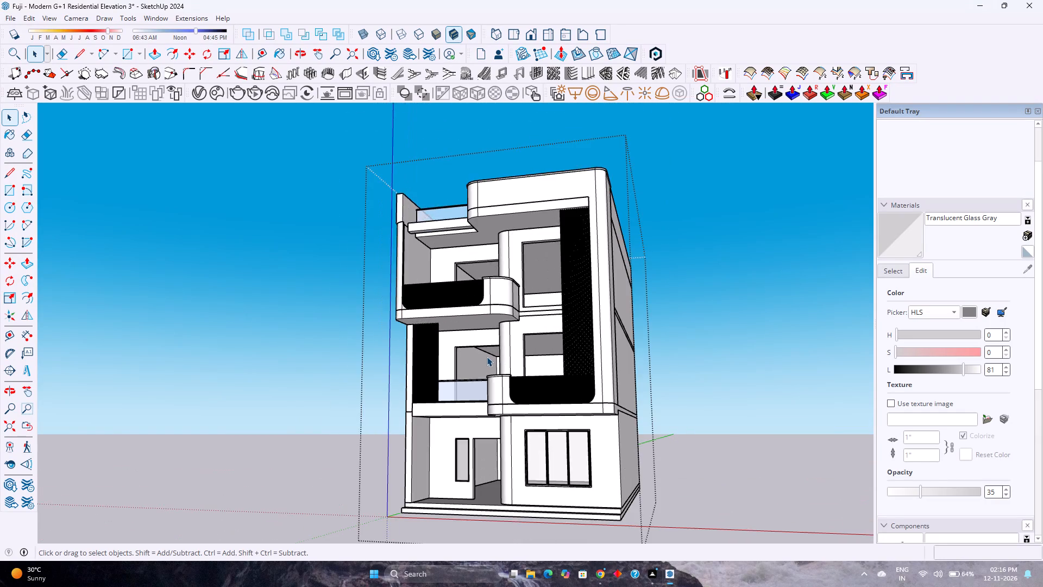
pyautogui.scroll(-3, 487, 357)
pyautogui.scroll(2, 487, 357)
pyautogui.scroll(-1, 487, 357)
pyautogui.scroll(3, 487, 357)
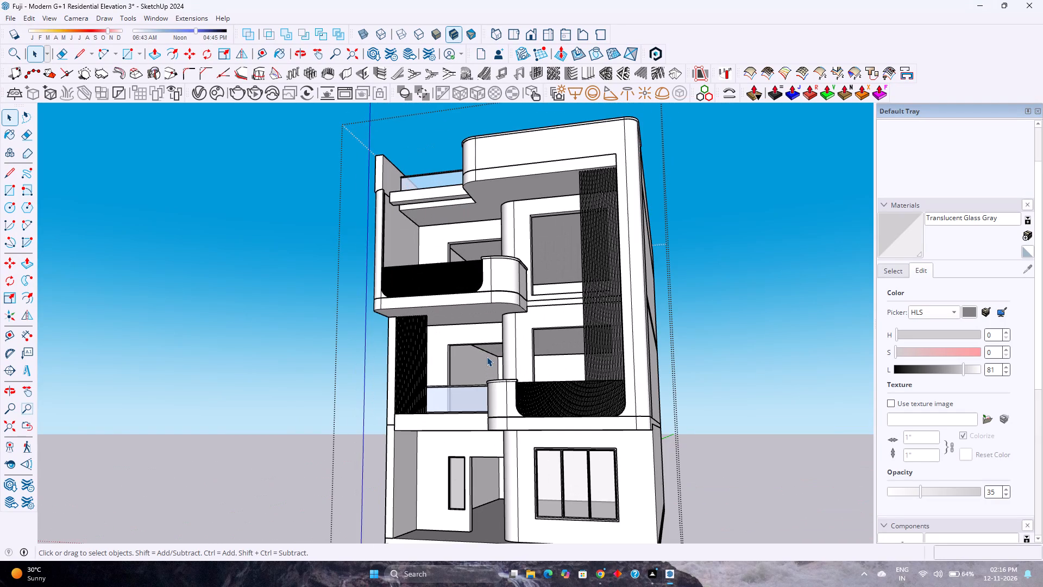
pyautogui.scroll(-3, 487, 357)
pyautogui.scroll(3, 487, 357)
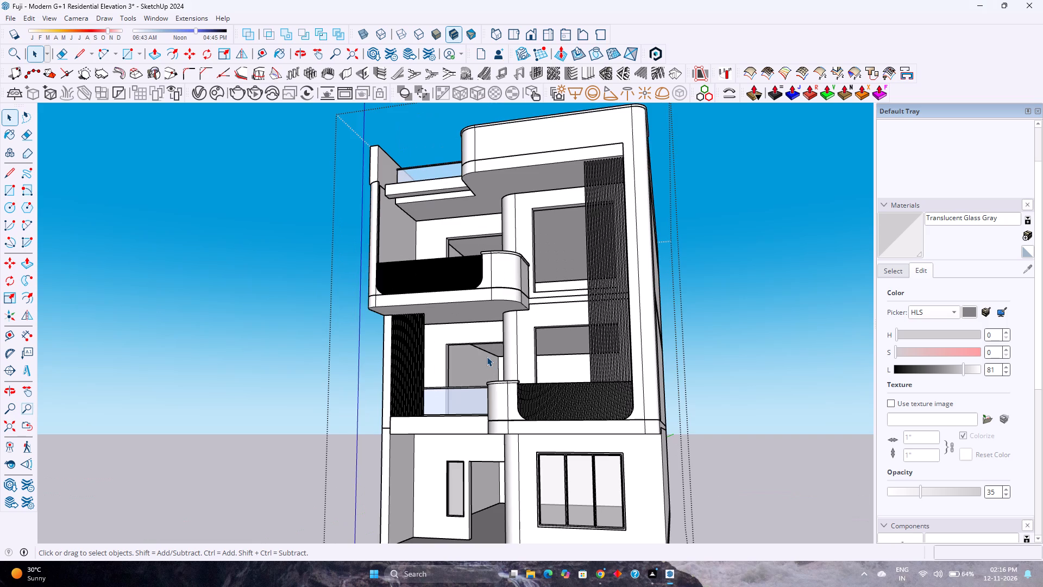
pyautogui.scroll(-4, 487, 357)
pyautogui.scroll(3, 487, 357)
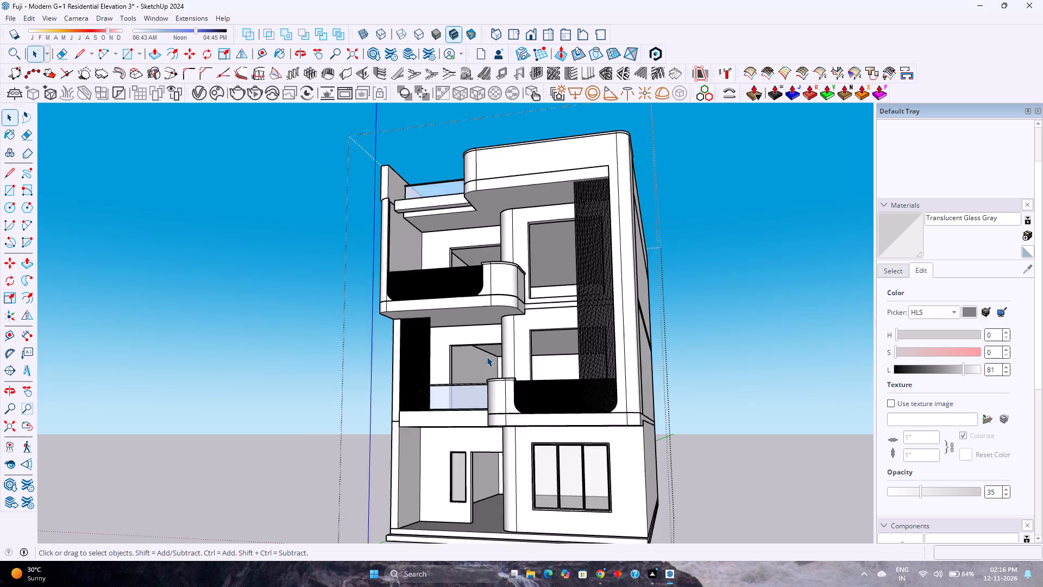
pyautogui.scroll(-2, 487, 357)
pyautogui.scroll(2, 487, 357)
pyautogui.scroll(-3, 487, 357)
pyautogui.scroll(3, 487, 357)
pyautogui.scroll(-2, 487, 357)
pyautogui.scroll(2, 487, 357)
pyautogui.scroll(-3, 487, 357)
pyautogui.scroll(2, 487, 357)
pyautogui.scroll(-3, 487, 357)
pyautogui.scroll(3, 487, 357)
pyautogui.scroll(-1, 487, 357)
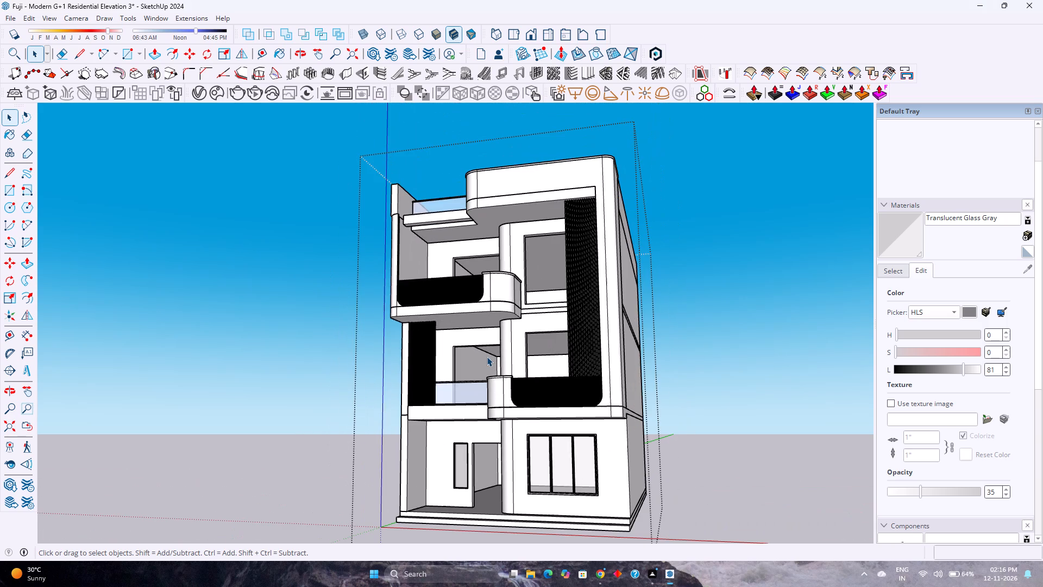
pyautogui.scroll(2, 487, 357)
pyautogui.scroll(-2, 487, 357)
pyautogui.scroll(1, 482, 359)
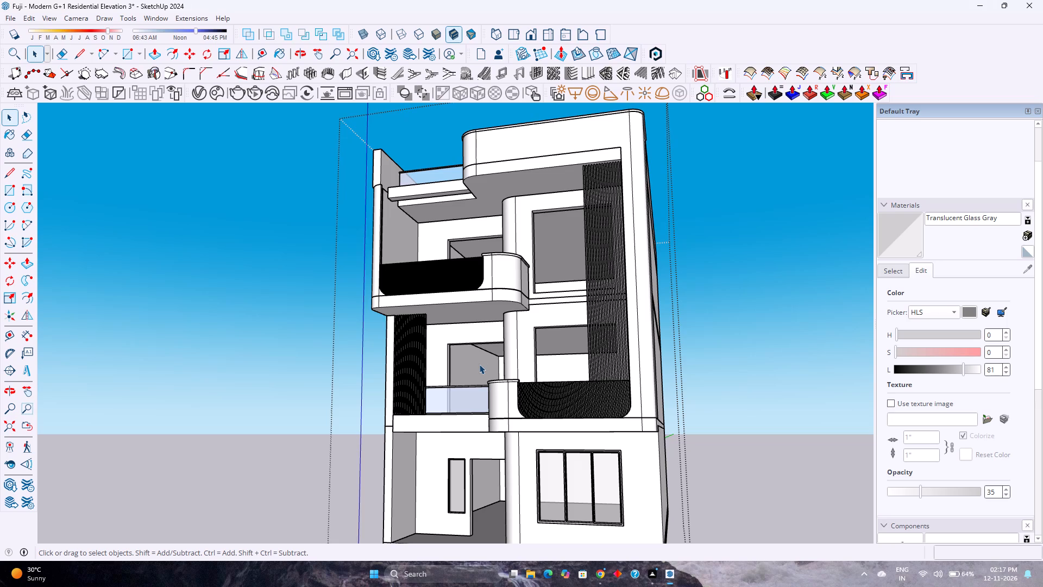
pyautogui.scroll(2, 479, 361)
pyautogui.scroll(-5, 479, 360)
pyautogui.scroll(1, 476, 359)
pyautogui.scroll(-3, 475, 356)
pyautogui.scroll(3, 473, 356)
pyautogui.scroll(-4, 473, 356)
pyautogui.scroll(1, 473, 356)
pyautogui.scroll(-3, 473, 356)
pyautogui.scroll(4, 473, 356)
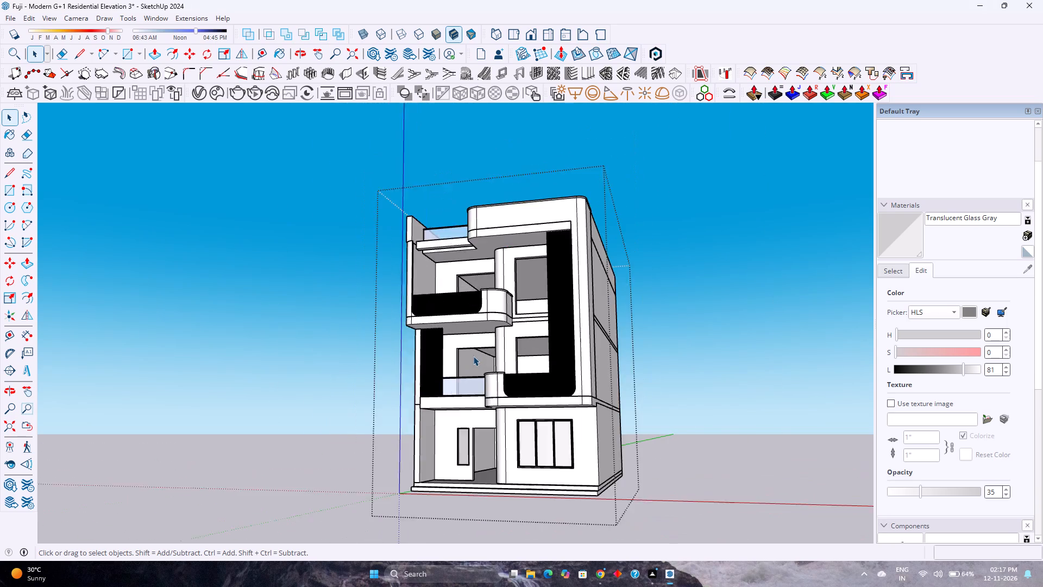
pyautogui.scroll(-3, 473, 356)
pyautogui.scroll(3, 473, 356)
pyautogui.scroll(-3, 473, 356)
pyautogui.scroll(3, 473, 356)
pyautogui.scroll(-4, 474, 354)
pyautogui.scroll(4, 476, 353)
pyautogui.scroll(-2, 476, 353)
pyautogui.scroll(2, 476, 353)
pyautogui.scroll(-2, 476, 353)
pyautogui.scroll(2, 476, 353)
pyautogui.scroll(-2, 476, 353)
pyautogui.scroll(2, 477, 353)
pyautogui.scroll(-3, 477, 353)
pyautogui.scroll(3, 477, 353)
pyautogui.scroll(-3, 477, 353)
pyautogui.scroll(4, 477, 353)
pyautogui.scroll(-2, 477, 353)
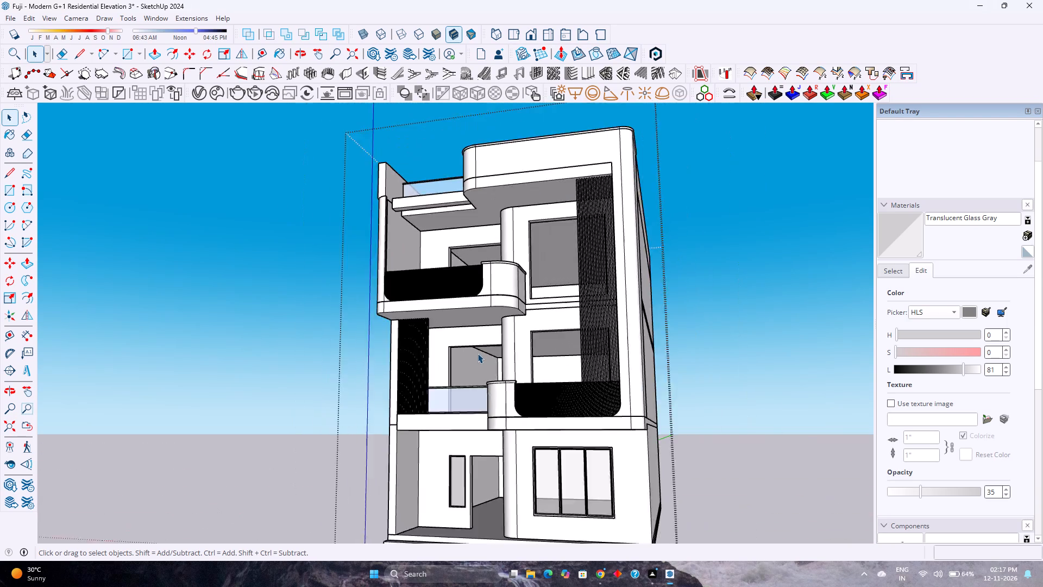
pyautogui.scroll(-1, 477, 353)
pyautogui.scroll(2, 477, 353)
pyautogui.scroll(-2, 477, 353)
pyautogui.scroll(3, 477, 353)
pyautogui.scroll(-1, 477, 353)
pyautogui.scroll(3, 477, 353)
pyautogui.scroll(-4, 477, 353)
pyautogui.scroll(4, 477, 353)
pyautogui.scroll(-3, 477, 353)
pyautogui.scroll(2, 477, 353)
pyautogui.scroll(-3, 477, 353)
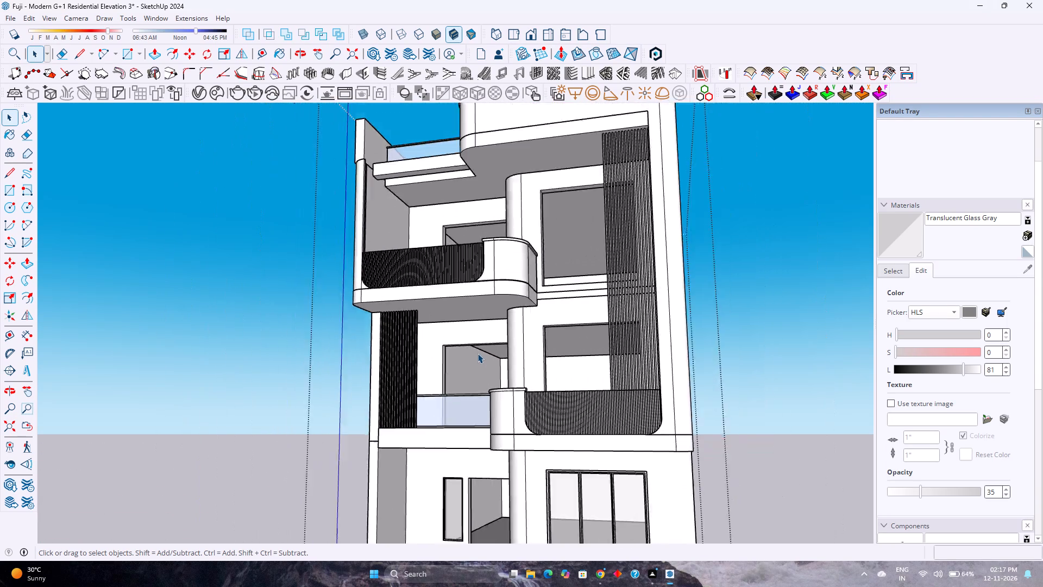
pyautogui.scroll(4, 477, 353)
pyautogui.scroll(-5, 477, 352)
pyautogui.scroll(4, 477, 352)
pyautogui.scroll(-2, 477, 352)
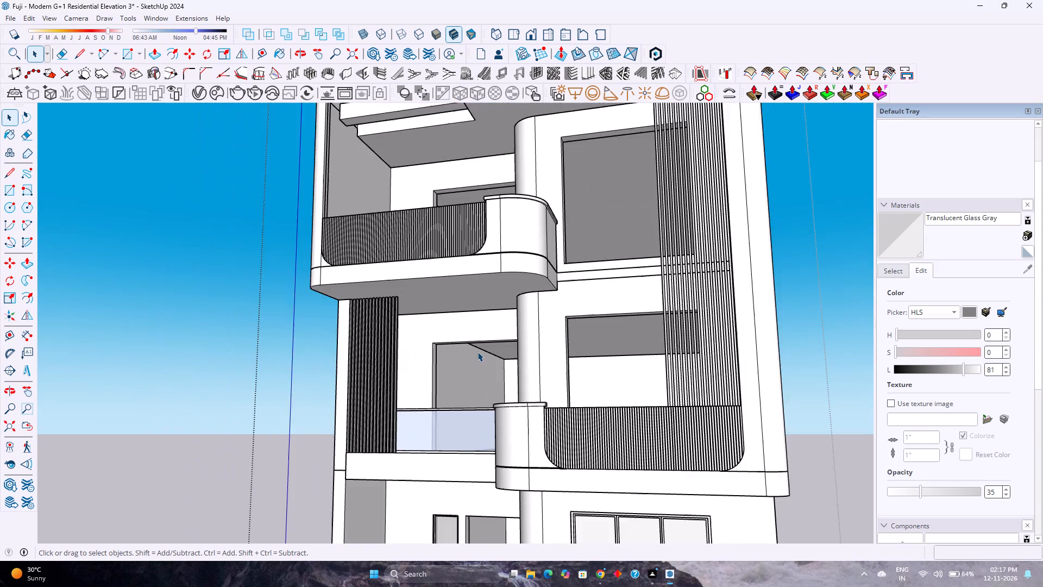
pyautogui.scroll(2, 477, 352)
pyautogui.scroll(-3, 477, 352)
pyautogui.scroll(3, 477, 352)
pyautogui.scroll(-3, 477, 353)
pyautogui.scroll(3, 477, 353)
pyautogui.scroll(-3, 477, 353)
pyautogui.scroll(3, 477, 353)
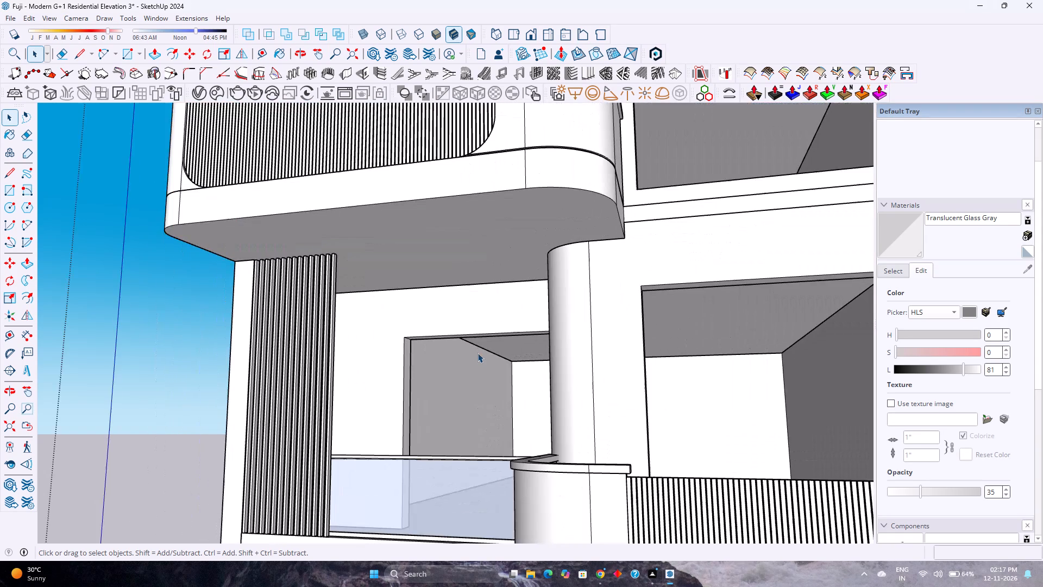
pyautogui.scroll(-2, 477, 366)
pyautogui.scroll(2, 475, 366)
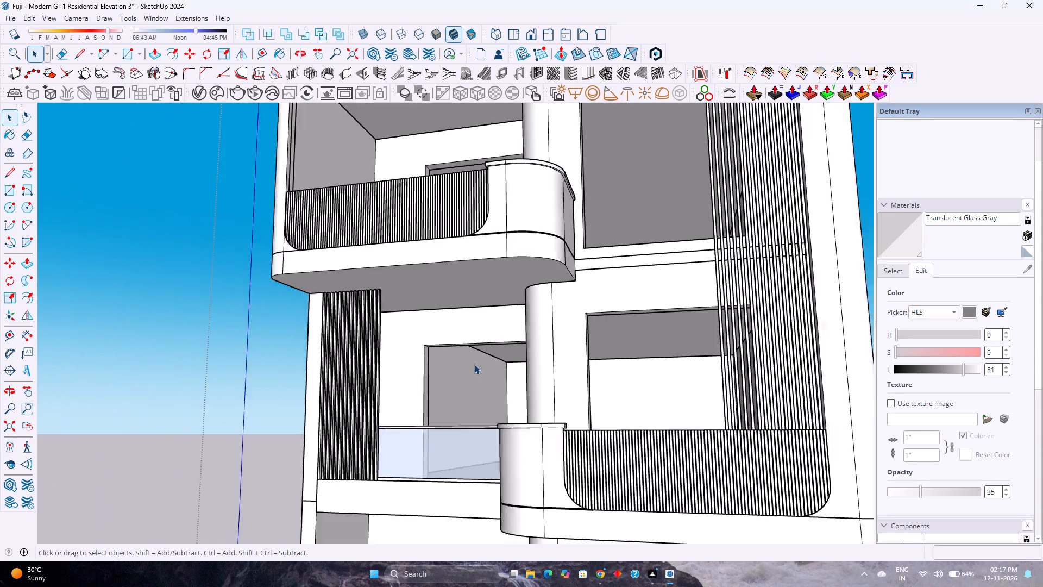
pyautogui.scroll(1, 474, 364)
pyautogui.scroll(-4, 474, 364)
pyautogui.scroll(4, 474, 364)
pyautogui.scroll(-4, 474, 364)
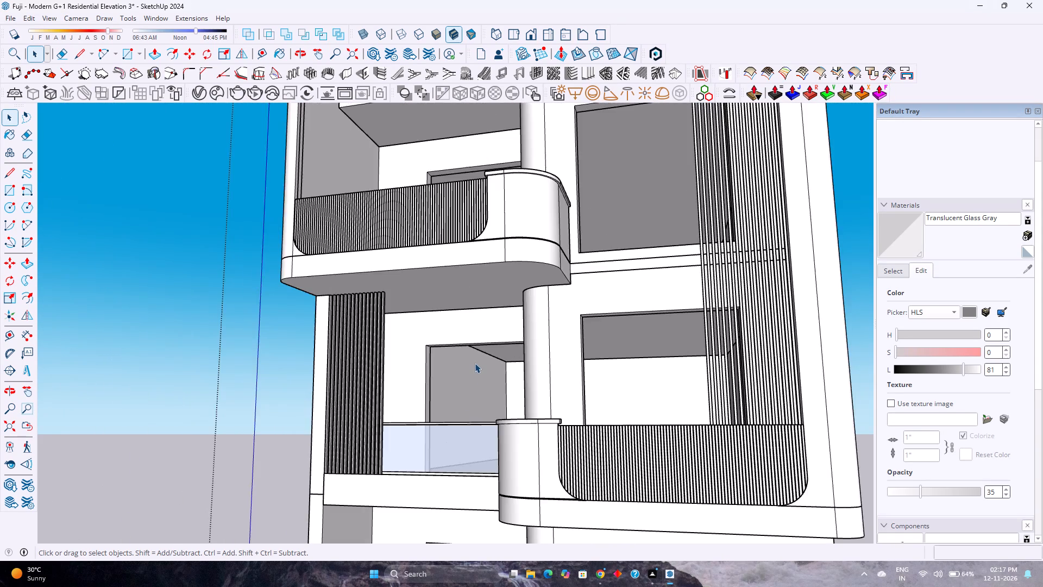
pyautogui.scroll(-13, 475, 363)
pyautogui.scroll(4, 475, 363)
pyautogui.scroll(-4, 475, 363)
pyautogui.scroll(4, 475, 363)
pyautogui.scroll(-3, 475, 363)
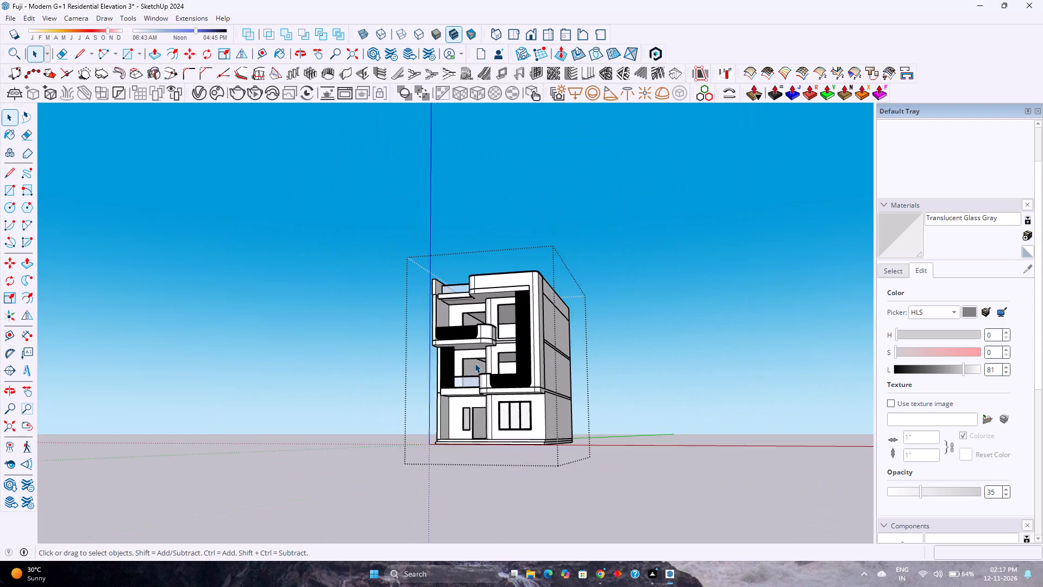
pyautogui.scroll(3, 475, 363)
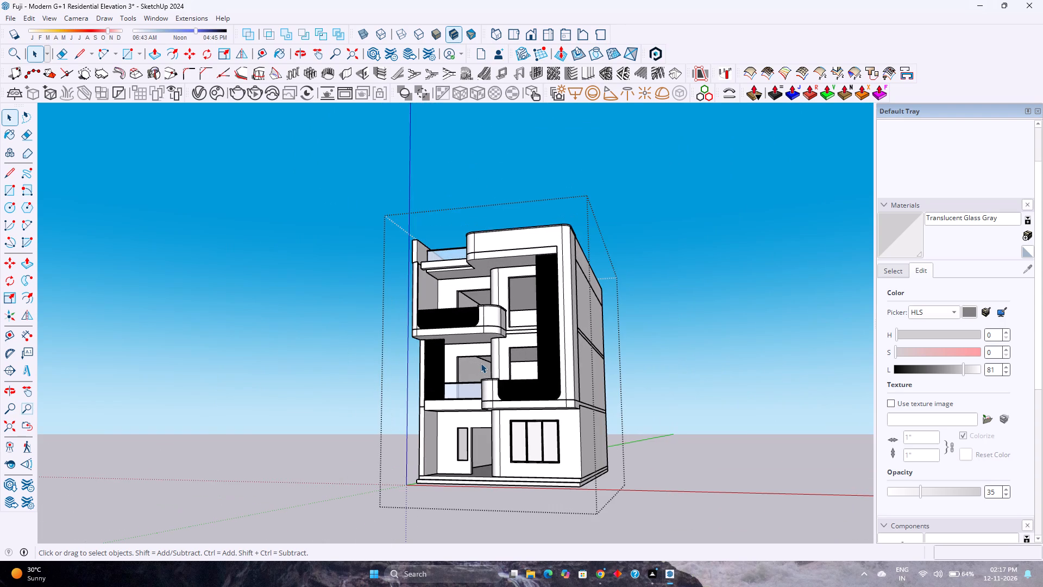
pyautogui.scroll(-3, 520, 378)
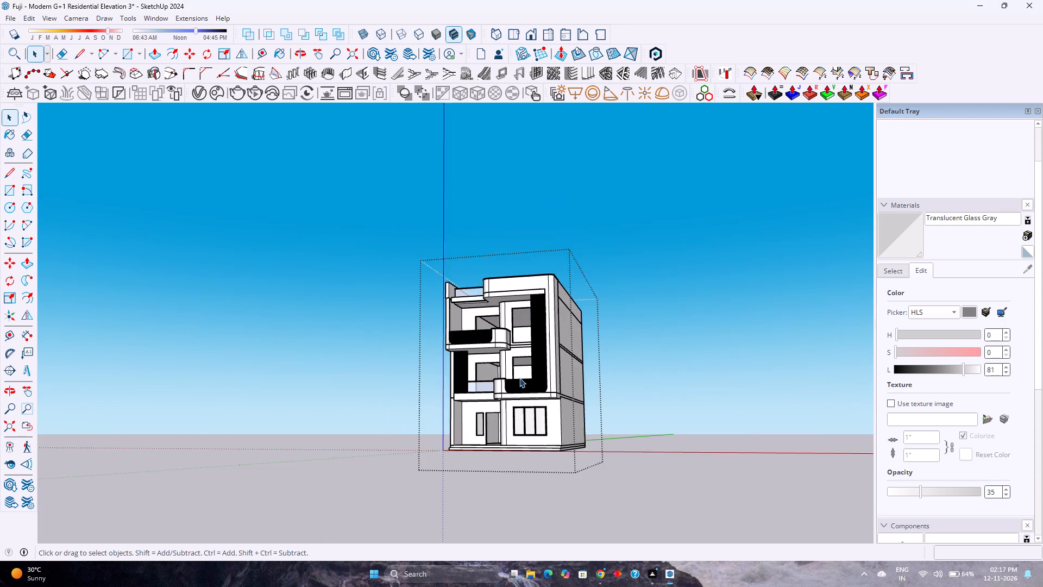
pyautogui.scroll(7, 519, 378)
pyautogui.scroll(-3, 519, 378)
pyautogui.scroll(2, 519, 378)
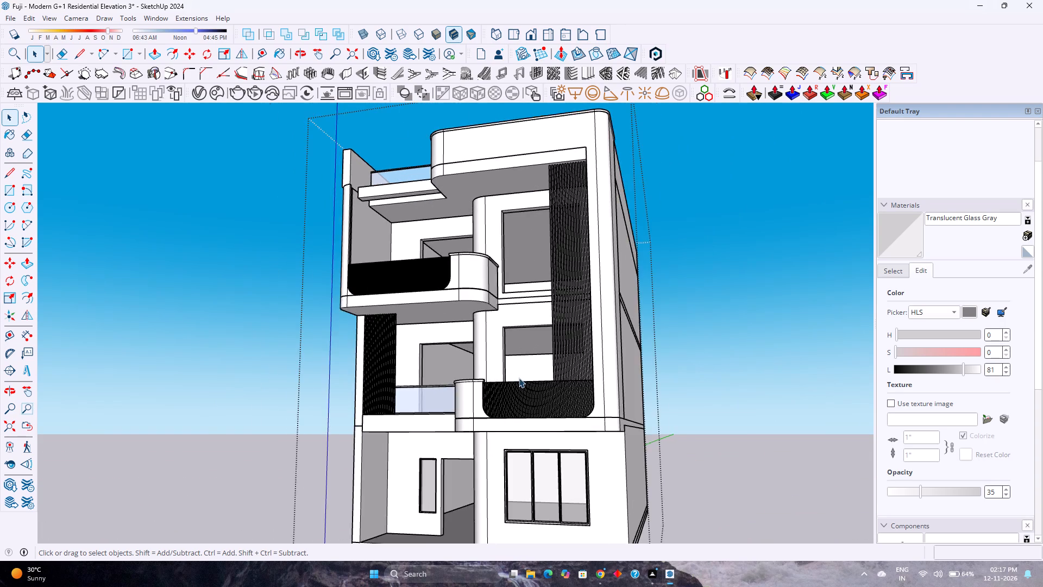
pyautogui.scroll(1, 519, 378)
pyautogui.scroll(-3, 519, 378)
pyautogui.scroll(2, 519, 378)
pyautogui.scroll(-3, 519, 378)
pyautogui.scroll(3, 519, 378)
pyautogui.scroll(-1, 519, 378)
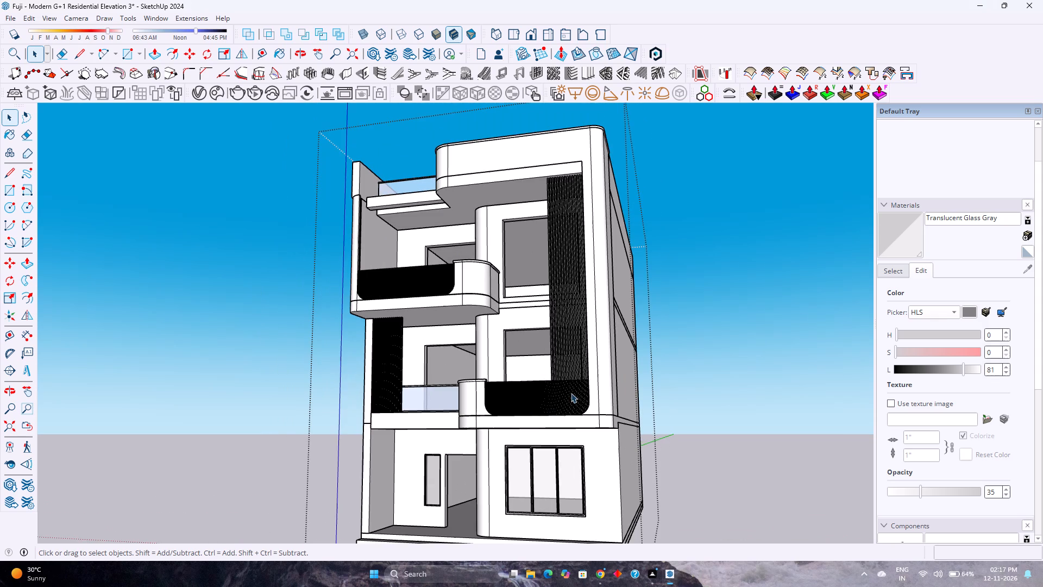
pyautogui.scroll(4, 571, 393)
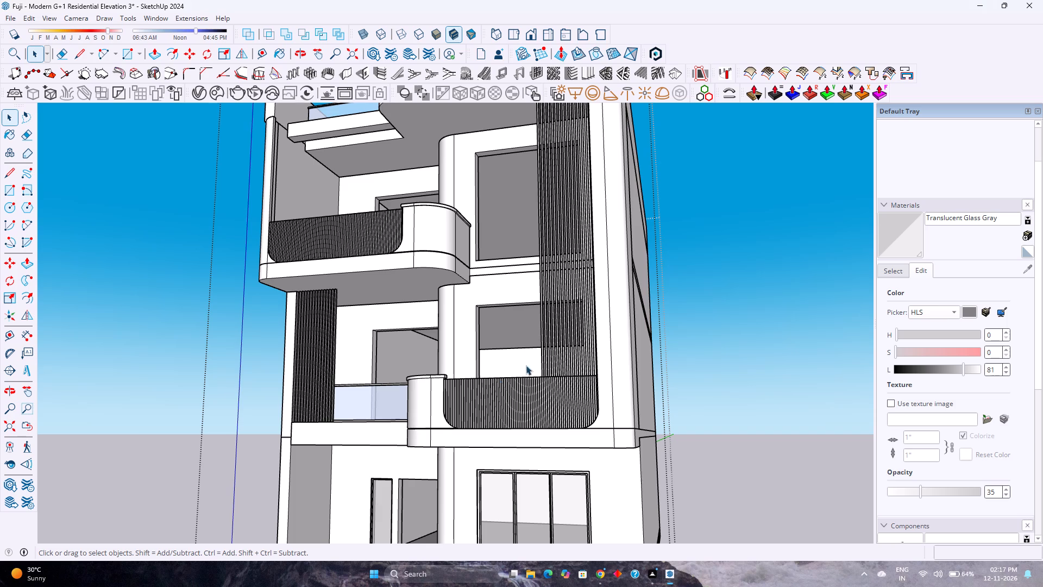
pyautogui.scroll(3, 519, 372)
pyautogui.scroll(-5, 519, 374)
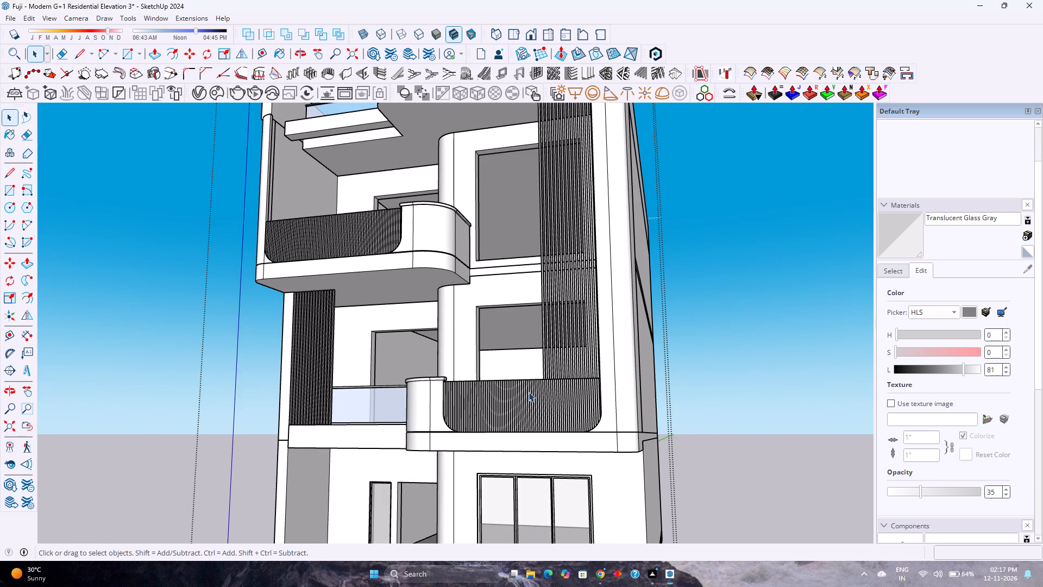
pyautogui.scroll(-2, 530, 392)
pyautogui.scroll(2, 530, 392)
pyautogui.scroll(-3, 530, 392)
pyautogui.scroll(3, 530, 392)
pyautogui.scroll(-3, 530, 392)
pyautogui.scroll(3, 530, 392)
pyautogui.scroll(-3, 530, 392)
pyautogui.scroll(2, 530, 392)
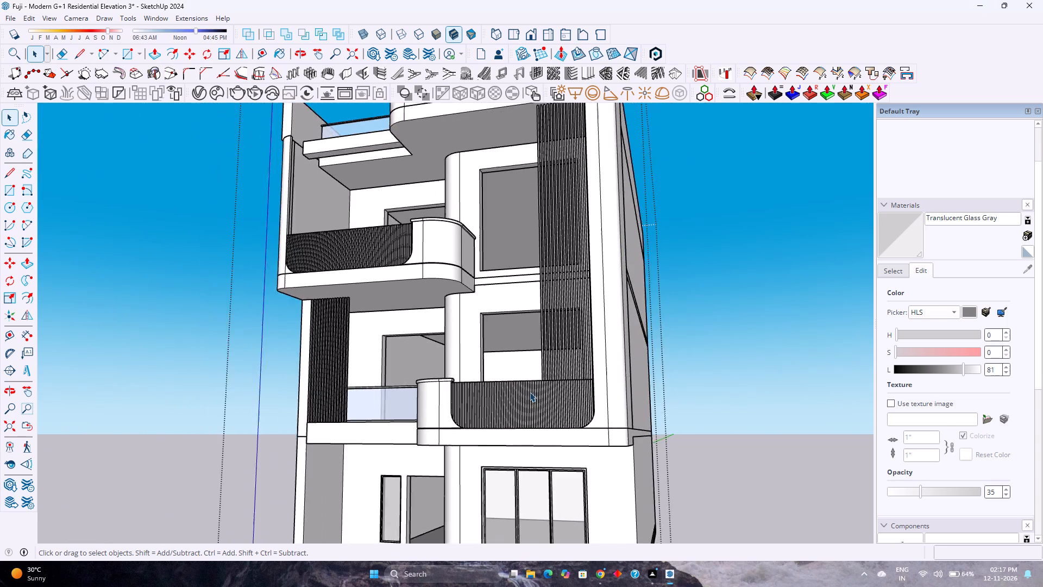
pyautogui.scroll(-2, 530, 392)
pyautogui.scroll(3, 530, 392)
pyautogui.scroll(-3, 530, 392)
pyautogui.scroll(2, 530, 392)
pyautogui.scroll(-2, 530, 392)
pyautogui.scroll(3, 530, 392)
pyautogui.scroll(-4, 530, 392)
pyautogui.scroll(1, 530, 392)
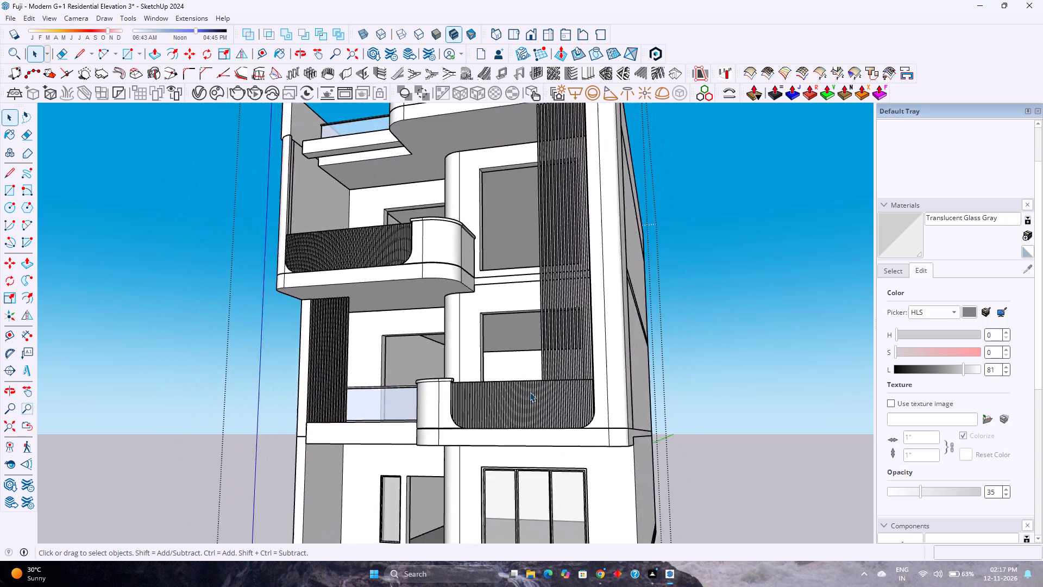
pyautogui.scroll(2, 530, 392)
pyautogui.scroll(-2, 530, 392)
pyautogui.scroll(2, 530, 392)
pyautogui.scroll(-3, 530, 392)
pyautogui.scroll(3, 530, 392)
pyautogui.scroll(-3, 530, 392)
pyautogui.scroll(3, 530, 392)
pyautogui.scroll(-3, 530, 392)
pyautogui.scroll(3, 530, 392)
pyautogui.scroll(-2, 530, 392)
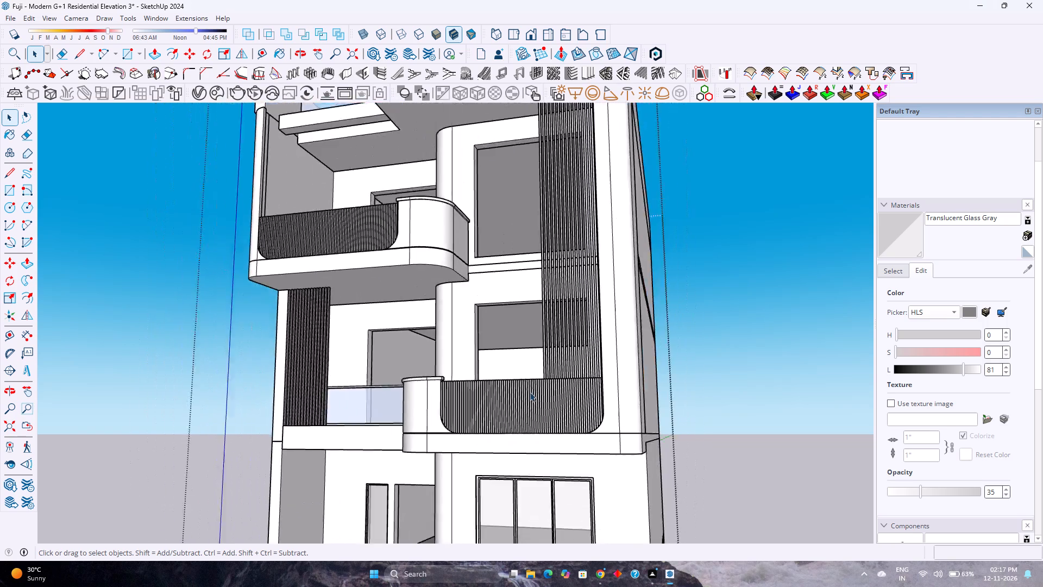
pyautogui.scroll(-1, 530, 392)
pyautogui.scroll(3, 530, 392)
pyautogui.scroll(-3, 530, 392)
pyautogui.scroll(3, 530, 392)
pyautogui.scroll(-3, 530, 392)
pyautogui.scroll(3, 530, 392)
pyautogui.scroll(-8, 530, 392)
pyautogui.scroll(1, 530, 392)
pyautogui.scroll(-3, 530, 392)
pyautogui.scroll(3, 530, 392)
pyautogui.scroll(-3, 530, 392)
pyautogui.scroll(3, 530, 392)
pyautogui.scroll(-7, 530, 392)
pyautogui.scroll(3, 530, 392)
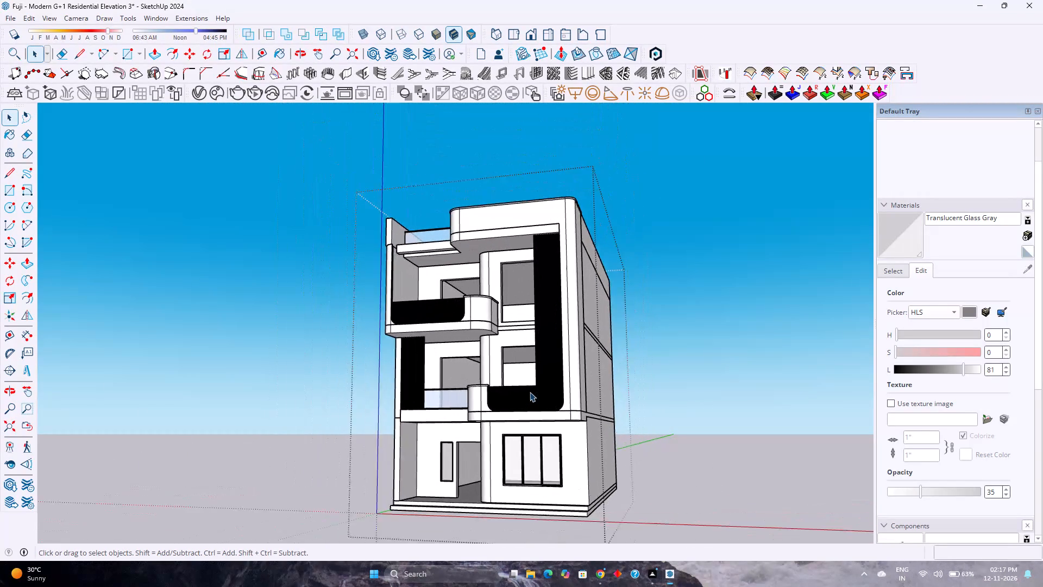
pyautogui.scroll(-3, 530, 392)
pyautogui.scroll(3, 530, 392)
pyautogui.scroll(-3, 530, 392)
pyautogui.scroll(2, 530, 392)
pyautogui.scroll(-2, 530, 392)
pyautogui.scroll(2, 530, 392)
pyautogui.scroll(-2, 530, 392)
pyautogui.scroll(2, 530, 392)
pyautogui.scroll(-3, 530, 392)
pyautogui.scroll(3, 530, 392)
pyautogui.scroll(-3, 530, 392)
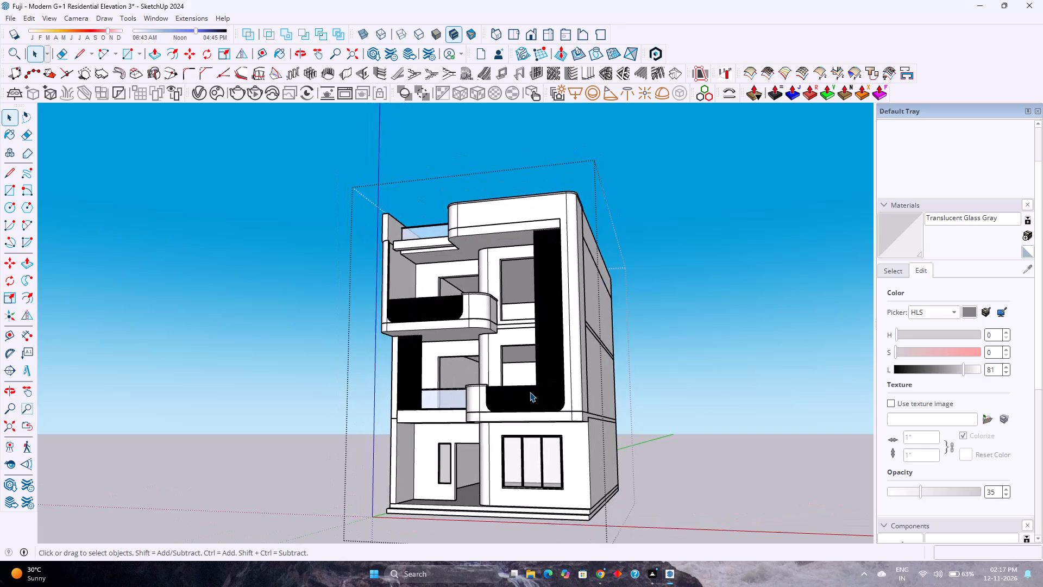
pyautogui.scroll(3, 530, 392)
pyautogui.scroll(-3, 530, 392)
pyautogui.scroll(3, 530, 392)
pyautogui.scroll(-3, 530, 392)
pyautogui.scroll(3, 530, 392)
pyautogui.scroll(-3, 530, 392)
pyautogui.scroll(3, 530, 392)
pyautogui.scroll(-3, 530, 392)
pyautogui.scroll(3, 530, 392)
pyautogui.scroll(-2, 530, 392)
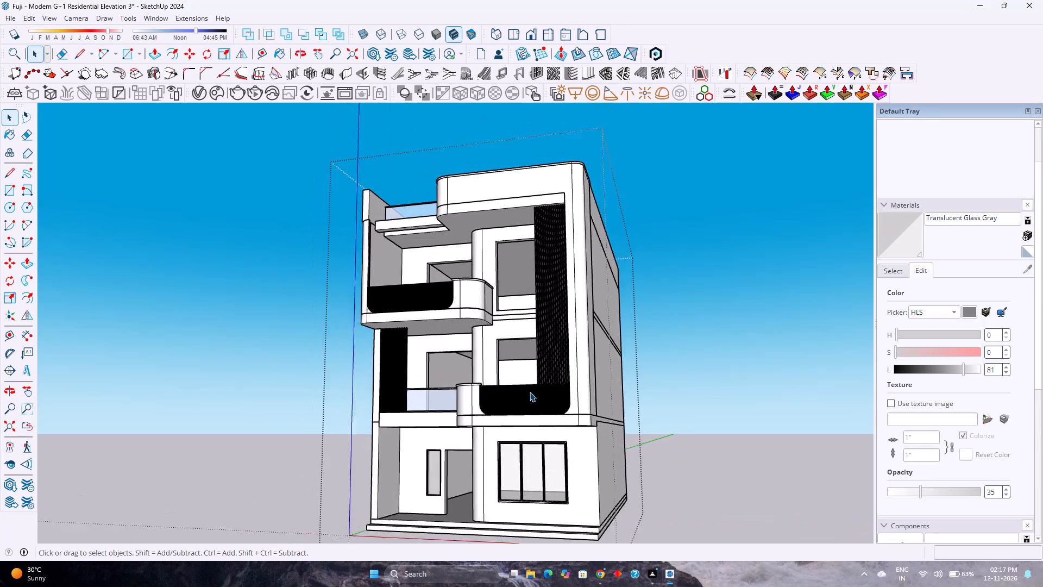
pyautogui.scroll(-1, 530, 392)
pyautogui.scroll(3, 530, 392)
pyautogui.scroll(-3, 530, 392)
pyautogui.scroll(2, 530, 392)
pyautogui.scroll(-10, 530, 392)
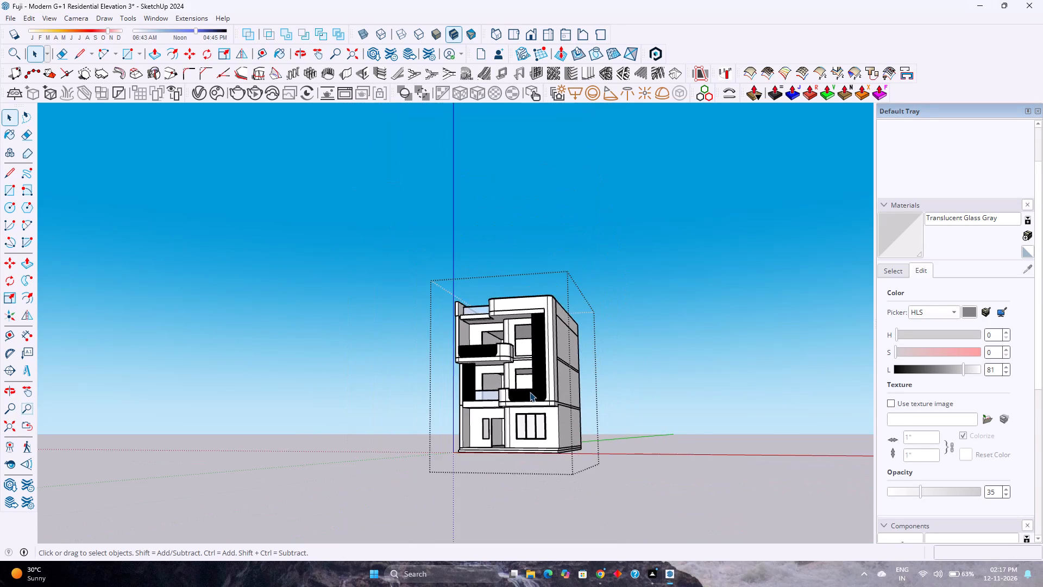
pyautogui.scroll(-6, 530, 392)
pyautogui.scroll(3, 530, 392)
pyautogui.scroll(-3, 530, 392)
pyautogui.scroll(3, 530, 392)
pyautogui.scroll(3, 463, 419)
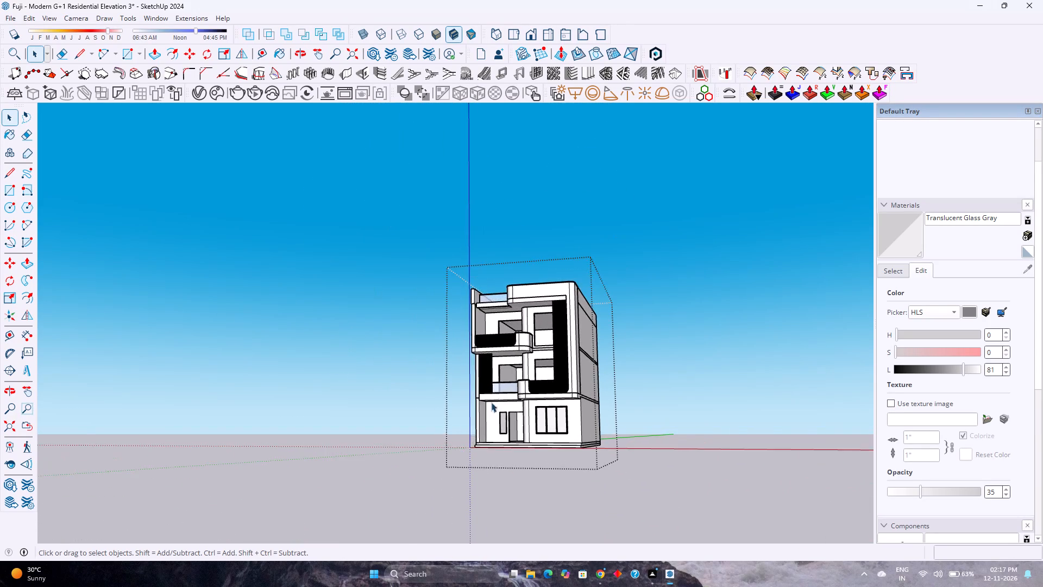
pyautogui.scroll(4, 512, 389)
# Switch to the standard Front view, fit the whole model on screen, and examine the facade around the upper-floor openings.
pyautogui.click(530, 33)
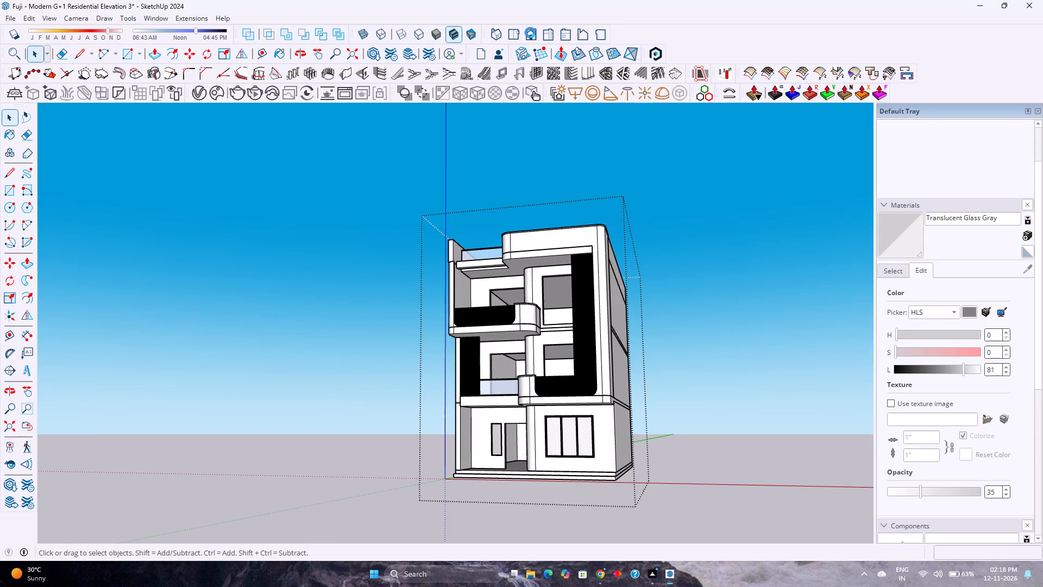
pyautogui.click(536, 34)
pyautogui.click(15, 422)
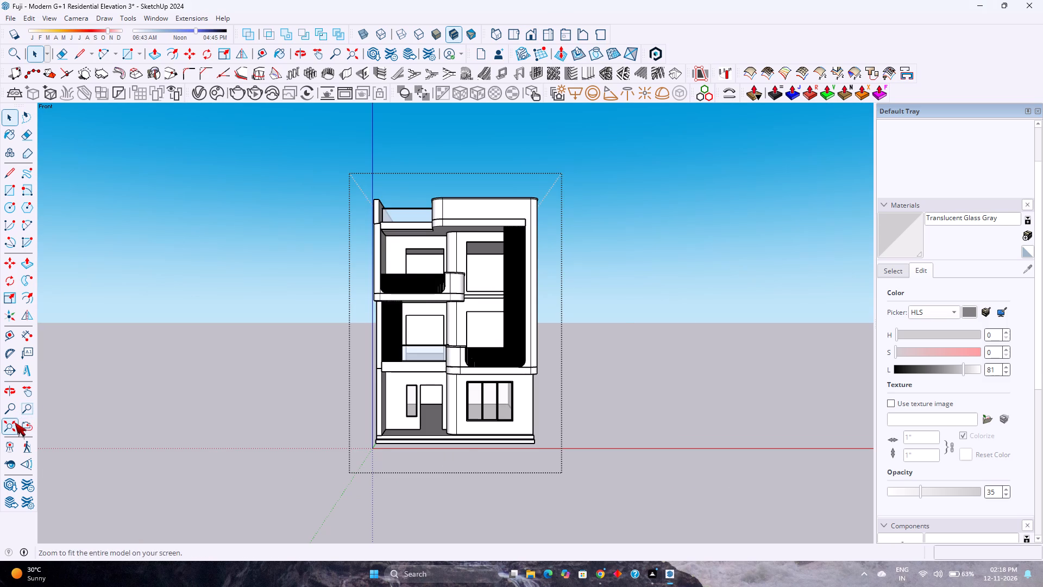
pyautogui.scroll(-1, 410, 393)
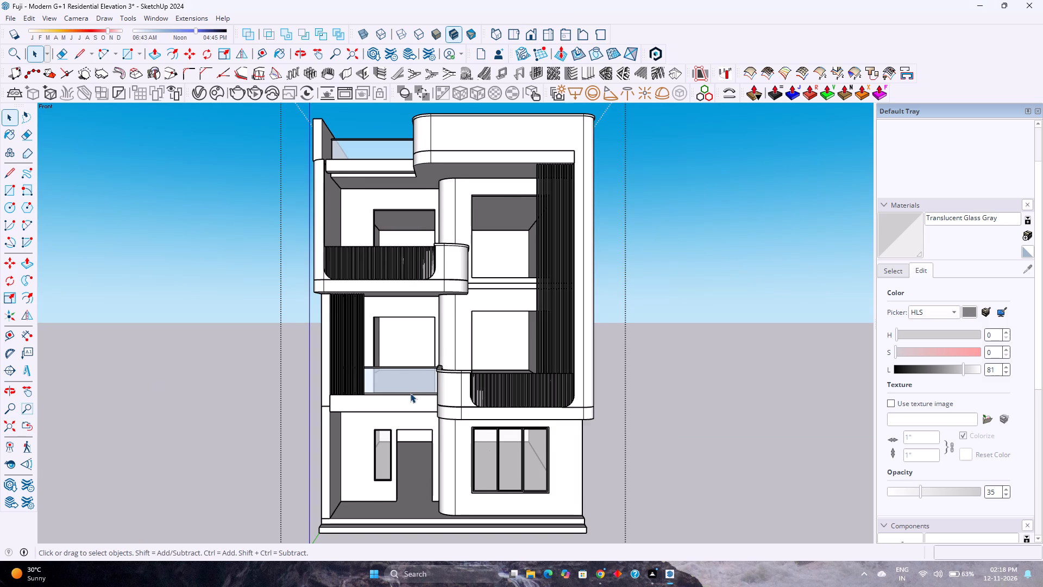
pyautogui.moveTo(433, 399); pyautogui.dragTo(433, 377, button='middle')
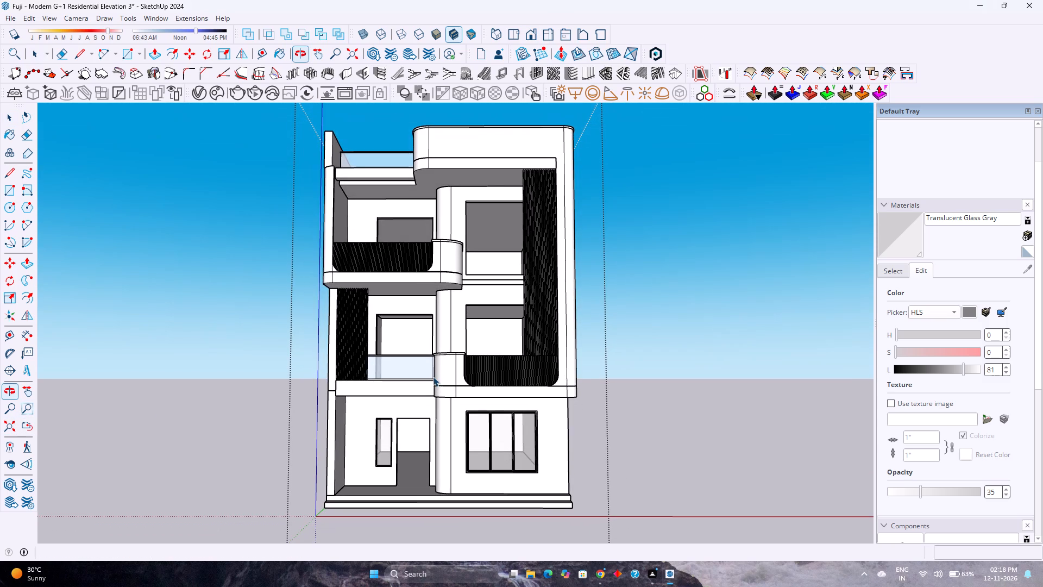
pyautogui.scroll(2, 441, 373)
pyautogui.scroll(-2, 441, 373)
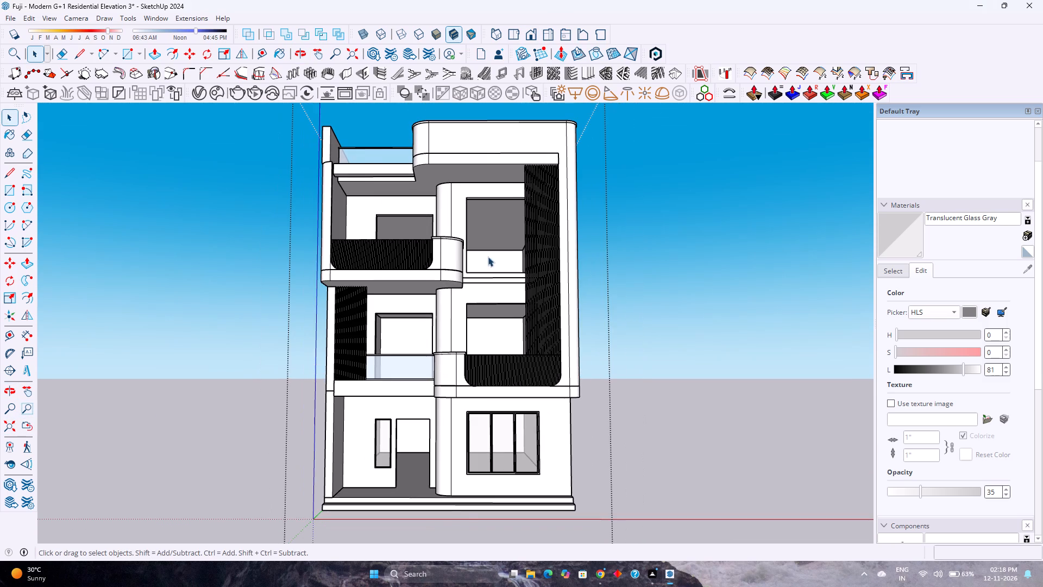
pyautogui.scroll(1, 472, 257)
pyautogui.scroll(-1, 472, 257)
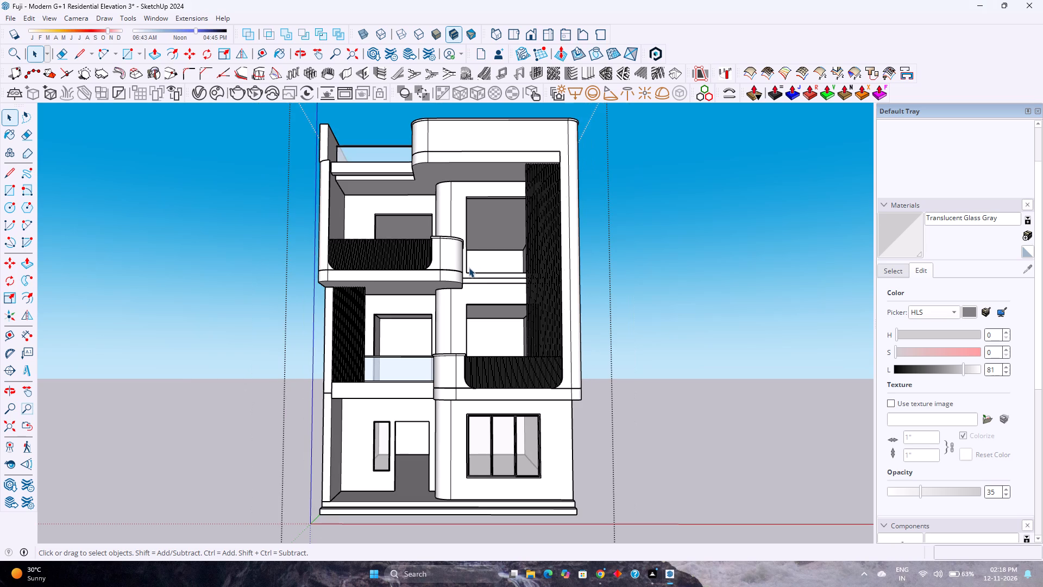
pyautogui.scroll(1, 463, 281)
pyautogui.rightClick(463, 281)
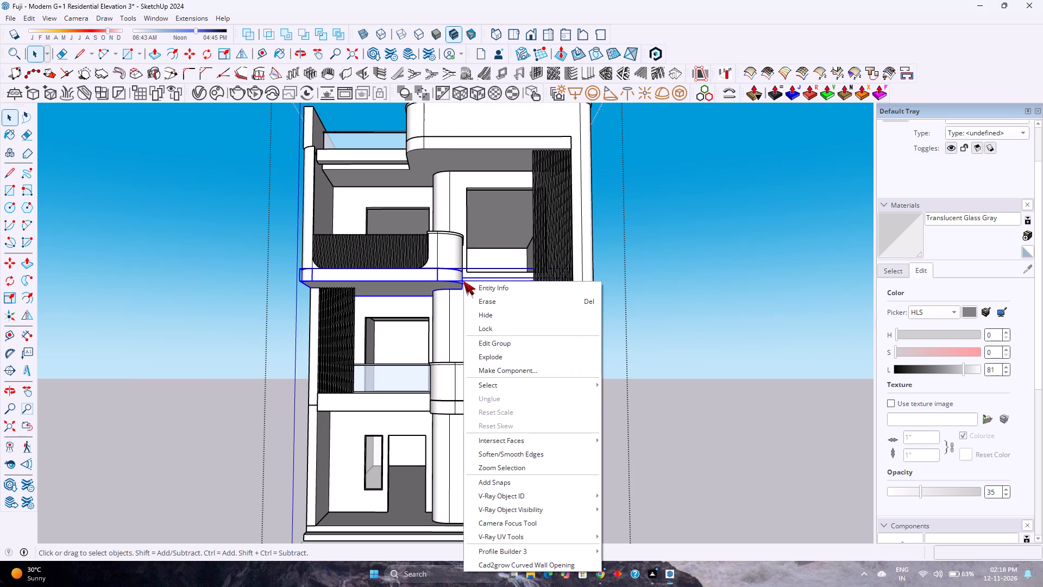
pyautogui.click(657, 249)
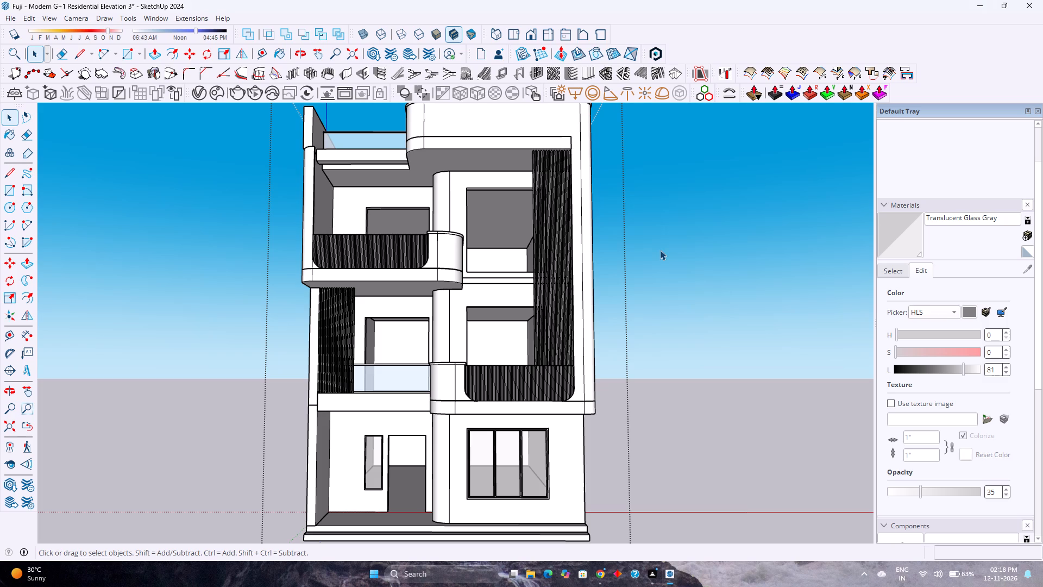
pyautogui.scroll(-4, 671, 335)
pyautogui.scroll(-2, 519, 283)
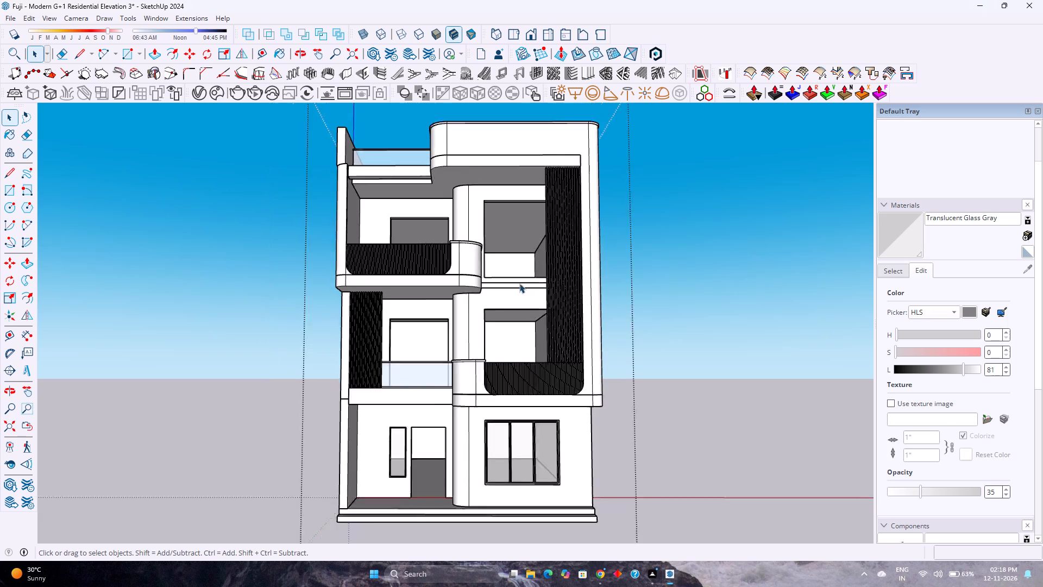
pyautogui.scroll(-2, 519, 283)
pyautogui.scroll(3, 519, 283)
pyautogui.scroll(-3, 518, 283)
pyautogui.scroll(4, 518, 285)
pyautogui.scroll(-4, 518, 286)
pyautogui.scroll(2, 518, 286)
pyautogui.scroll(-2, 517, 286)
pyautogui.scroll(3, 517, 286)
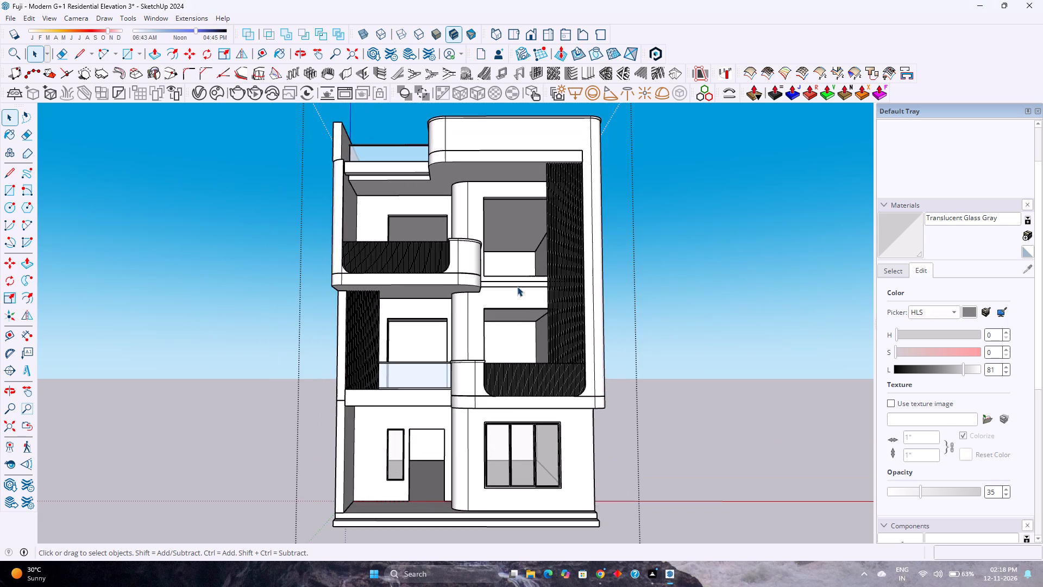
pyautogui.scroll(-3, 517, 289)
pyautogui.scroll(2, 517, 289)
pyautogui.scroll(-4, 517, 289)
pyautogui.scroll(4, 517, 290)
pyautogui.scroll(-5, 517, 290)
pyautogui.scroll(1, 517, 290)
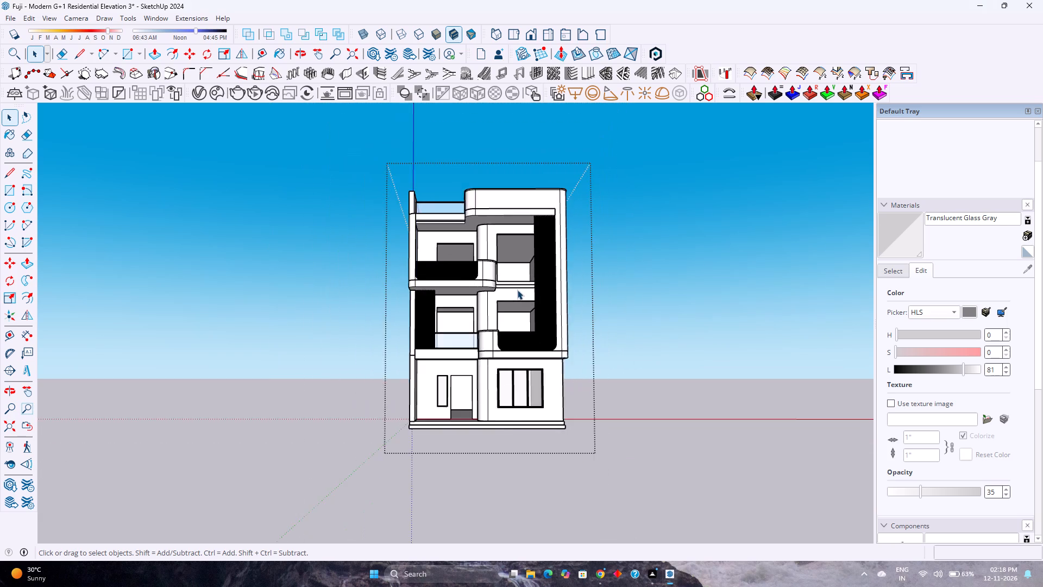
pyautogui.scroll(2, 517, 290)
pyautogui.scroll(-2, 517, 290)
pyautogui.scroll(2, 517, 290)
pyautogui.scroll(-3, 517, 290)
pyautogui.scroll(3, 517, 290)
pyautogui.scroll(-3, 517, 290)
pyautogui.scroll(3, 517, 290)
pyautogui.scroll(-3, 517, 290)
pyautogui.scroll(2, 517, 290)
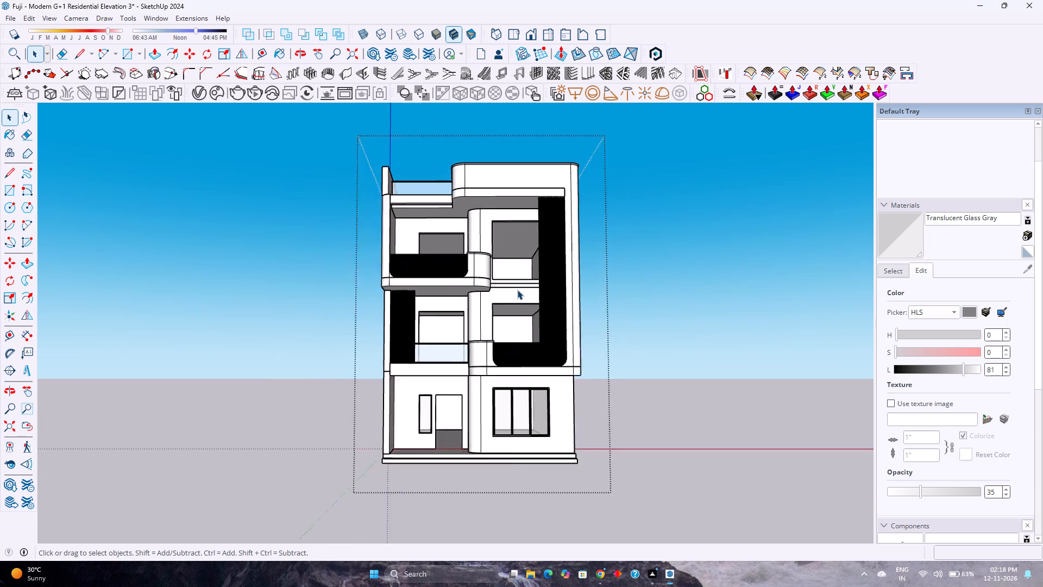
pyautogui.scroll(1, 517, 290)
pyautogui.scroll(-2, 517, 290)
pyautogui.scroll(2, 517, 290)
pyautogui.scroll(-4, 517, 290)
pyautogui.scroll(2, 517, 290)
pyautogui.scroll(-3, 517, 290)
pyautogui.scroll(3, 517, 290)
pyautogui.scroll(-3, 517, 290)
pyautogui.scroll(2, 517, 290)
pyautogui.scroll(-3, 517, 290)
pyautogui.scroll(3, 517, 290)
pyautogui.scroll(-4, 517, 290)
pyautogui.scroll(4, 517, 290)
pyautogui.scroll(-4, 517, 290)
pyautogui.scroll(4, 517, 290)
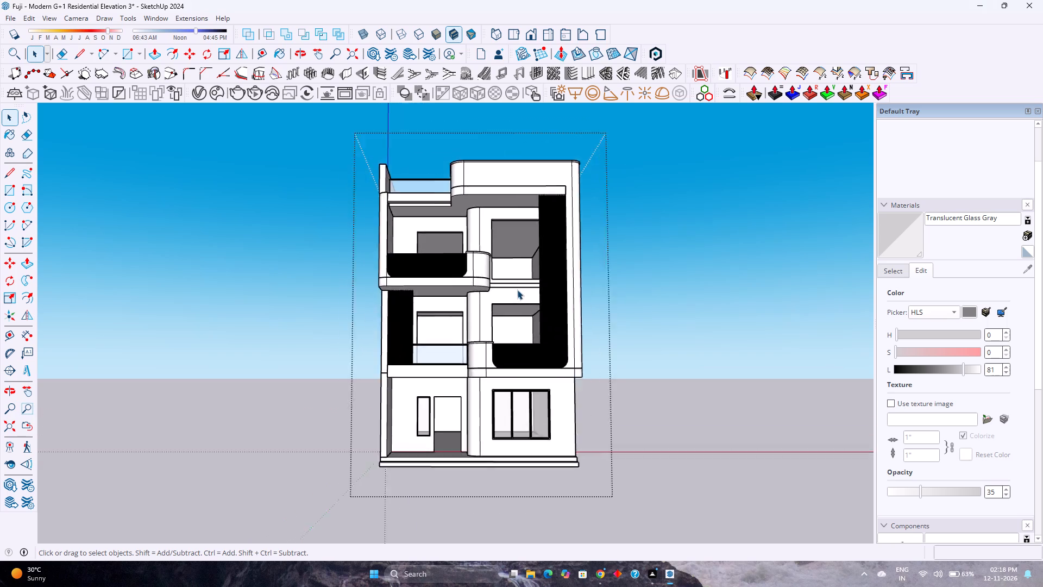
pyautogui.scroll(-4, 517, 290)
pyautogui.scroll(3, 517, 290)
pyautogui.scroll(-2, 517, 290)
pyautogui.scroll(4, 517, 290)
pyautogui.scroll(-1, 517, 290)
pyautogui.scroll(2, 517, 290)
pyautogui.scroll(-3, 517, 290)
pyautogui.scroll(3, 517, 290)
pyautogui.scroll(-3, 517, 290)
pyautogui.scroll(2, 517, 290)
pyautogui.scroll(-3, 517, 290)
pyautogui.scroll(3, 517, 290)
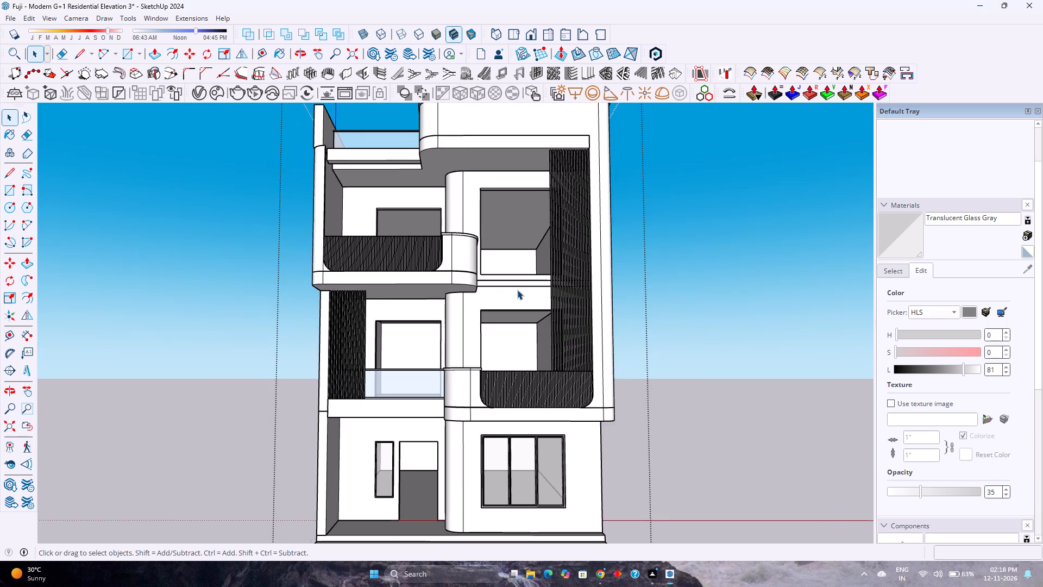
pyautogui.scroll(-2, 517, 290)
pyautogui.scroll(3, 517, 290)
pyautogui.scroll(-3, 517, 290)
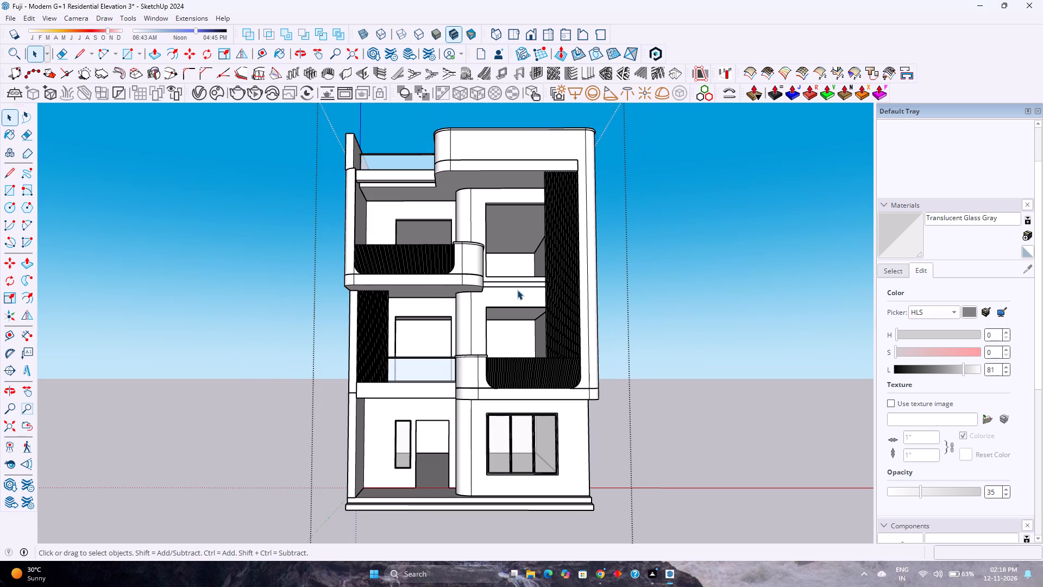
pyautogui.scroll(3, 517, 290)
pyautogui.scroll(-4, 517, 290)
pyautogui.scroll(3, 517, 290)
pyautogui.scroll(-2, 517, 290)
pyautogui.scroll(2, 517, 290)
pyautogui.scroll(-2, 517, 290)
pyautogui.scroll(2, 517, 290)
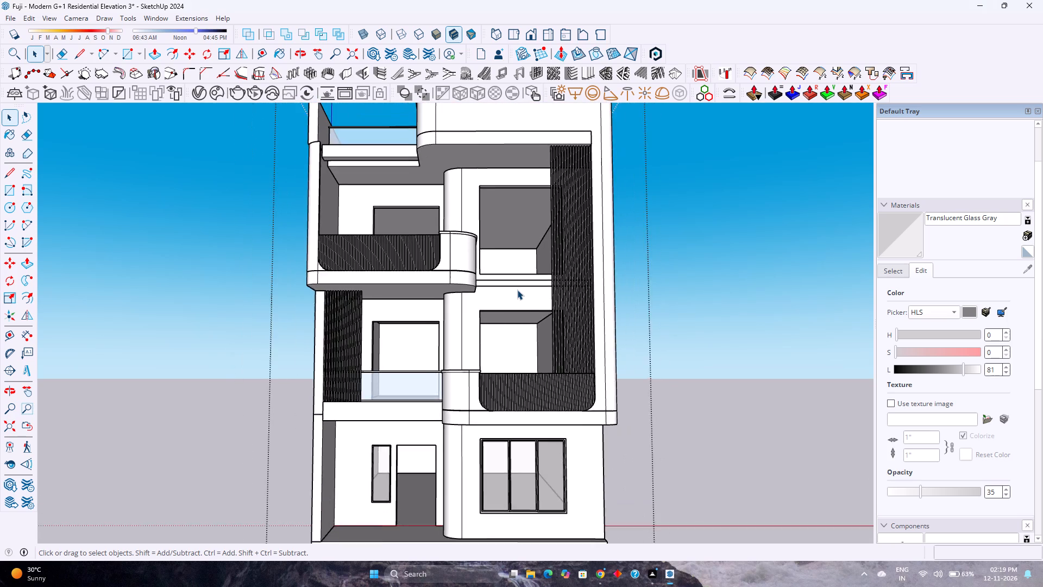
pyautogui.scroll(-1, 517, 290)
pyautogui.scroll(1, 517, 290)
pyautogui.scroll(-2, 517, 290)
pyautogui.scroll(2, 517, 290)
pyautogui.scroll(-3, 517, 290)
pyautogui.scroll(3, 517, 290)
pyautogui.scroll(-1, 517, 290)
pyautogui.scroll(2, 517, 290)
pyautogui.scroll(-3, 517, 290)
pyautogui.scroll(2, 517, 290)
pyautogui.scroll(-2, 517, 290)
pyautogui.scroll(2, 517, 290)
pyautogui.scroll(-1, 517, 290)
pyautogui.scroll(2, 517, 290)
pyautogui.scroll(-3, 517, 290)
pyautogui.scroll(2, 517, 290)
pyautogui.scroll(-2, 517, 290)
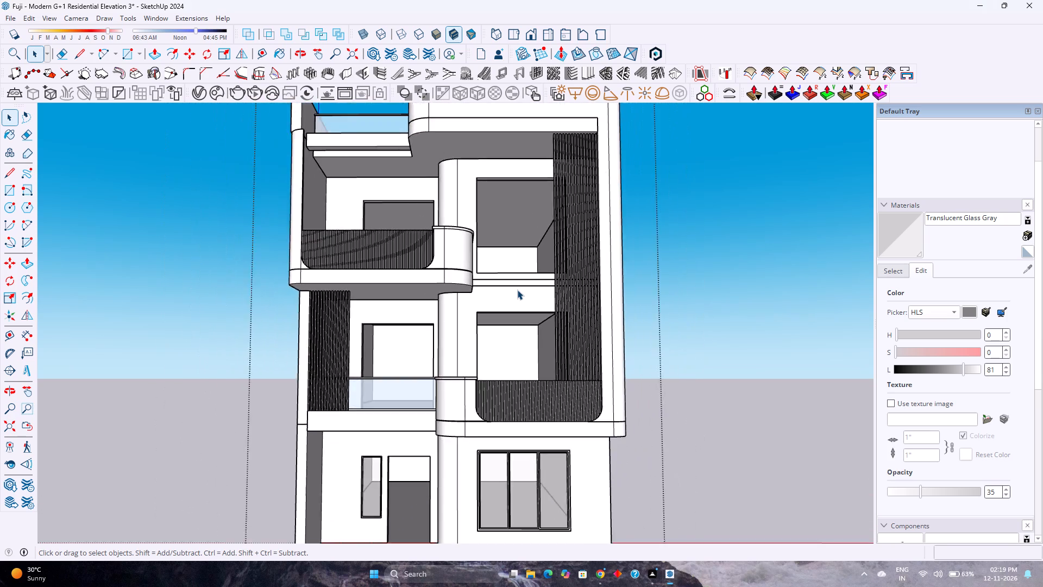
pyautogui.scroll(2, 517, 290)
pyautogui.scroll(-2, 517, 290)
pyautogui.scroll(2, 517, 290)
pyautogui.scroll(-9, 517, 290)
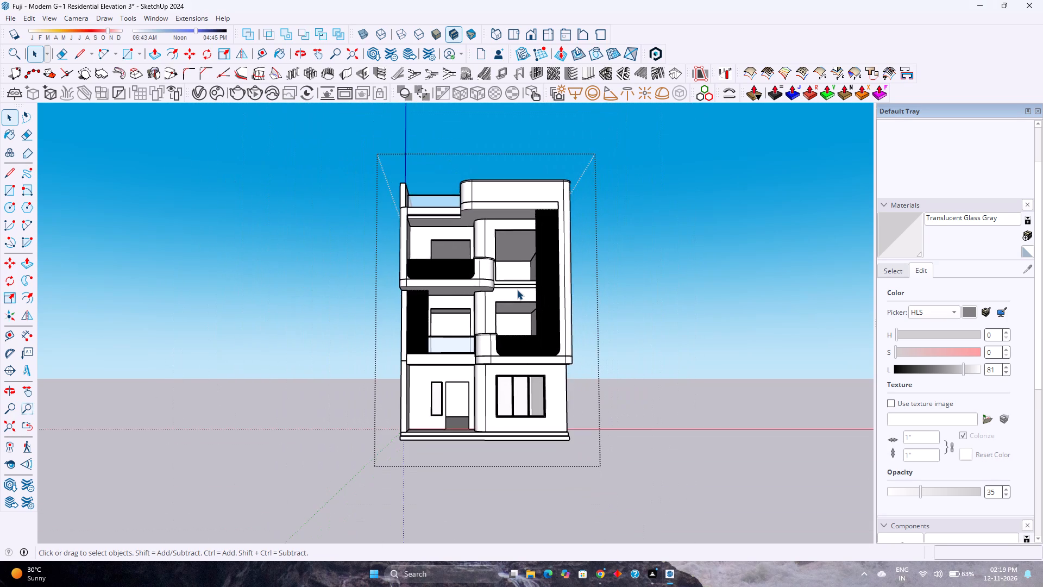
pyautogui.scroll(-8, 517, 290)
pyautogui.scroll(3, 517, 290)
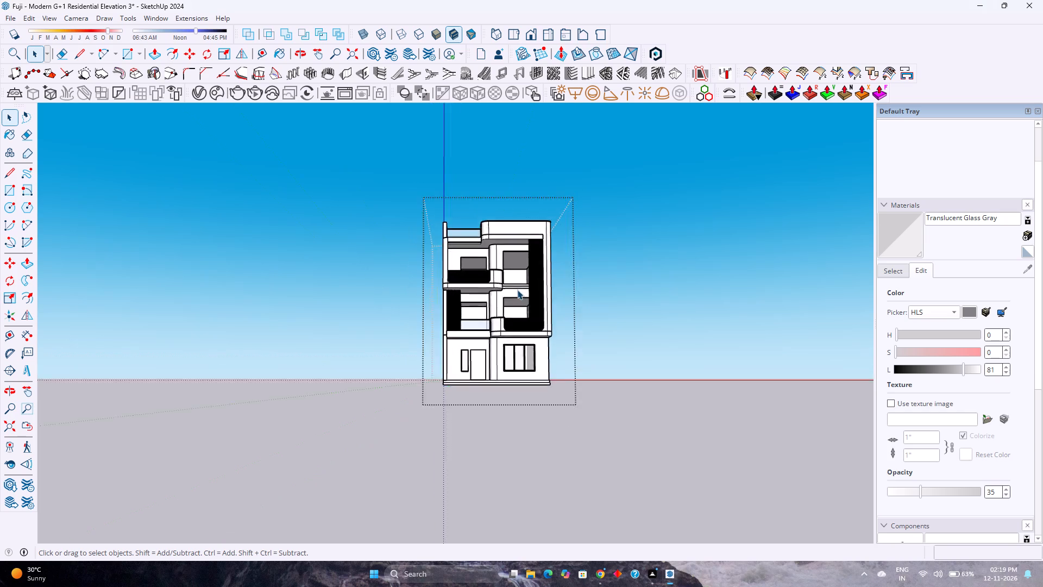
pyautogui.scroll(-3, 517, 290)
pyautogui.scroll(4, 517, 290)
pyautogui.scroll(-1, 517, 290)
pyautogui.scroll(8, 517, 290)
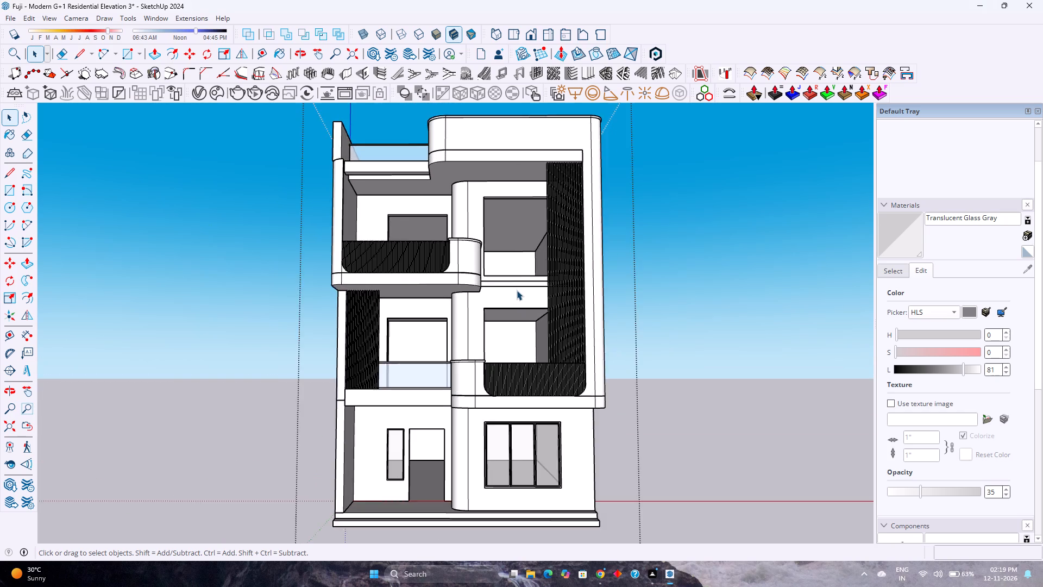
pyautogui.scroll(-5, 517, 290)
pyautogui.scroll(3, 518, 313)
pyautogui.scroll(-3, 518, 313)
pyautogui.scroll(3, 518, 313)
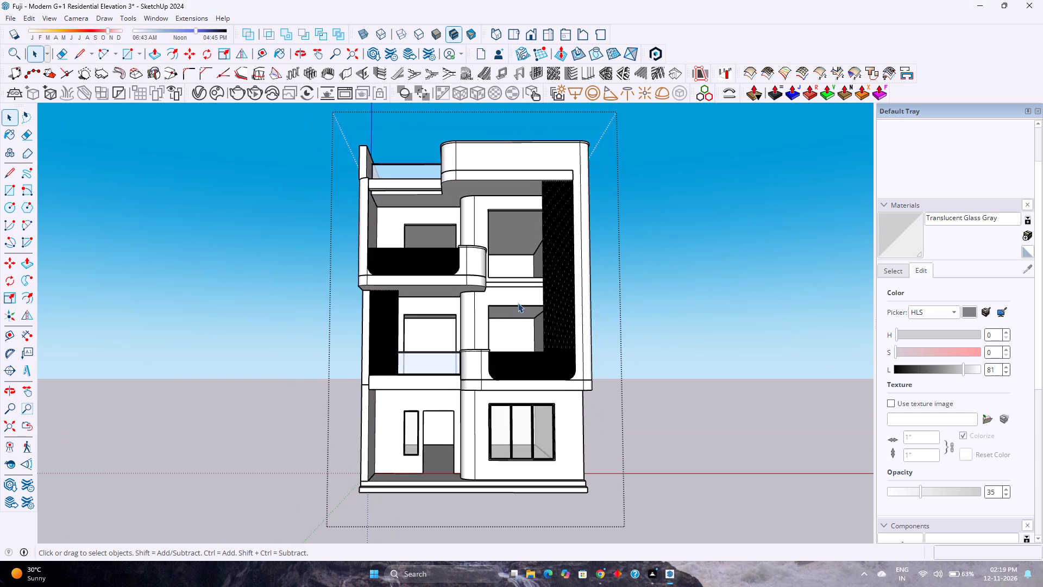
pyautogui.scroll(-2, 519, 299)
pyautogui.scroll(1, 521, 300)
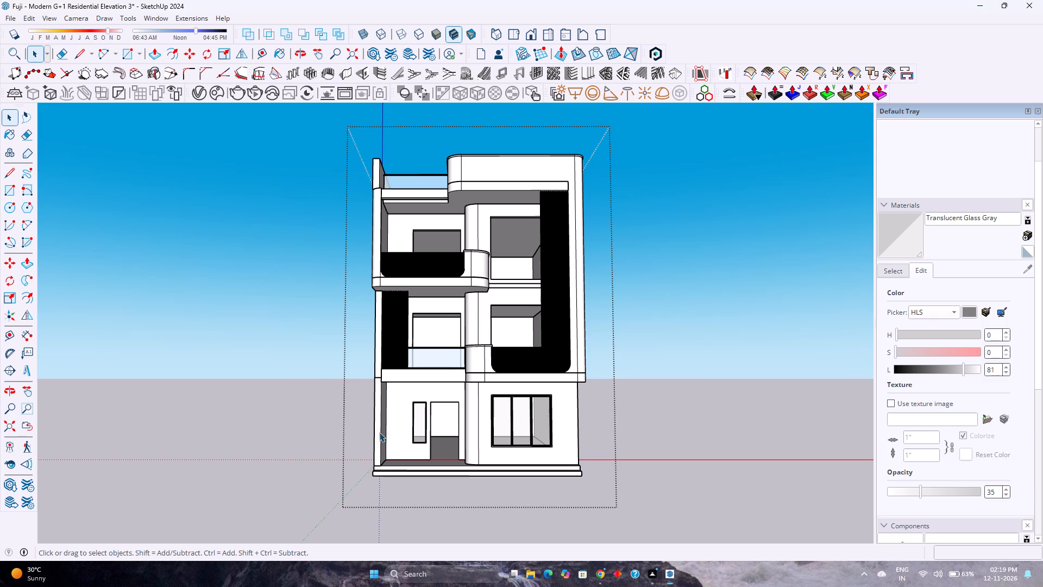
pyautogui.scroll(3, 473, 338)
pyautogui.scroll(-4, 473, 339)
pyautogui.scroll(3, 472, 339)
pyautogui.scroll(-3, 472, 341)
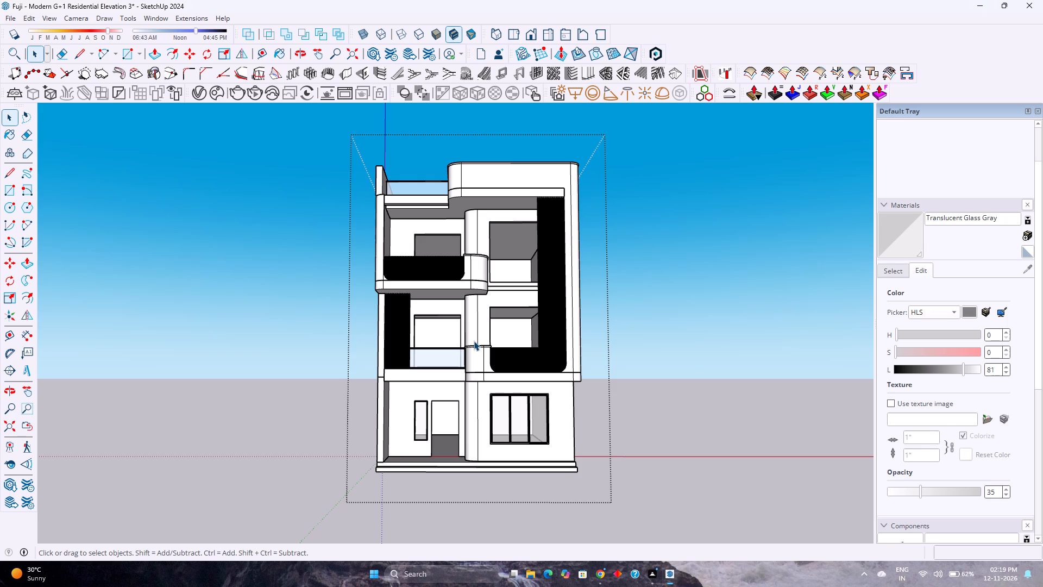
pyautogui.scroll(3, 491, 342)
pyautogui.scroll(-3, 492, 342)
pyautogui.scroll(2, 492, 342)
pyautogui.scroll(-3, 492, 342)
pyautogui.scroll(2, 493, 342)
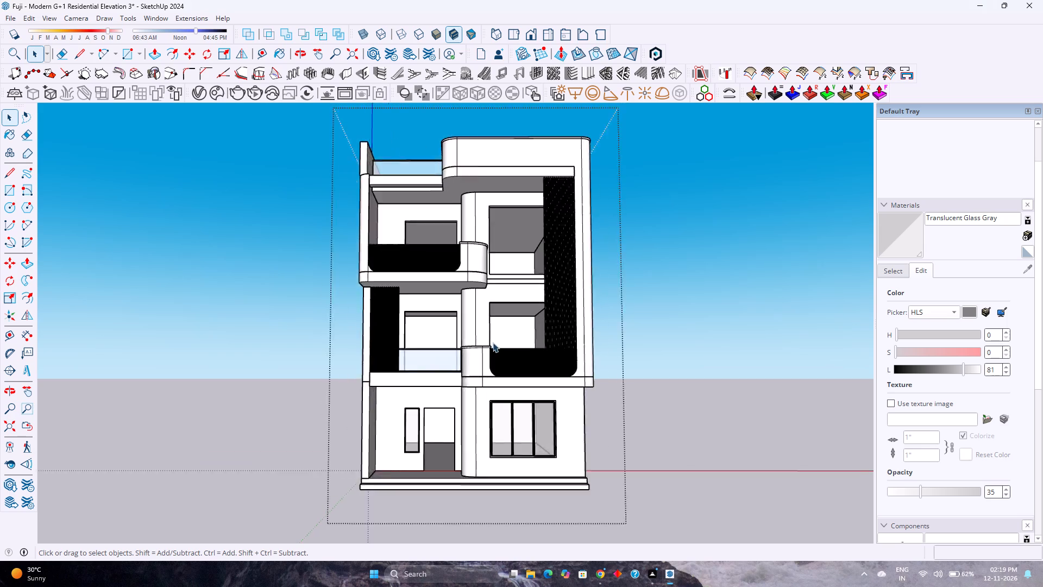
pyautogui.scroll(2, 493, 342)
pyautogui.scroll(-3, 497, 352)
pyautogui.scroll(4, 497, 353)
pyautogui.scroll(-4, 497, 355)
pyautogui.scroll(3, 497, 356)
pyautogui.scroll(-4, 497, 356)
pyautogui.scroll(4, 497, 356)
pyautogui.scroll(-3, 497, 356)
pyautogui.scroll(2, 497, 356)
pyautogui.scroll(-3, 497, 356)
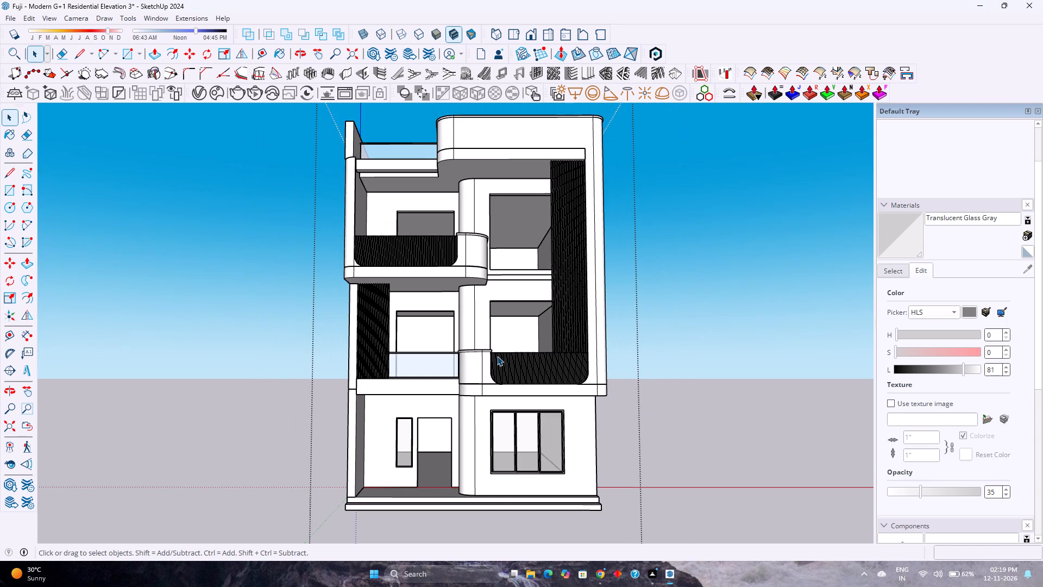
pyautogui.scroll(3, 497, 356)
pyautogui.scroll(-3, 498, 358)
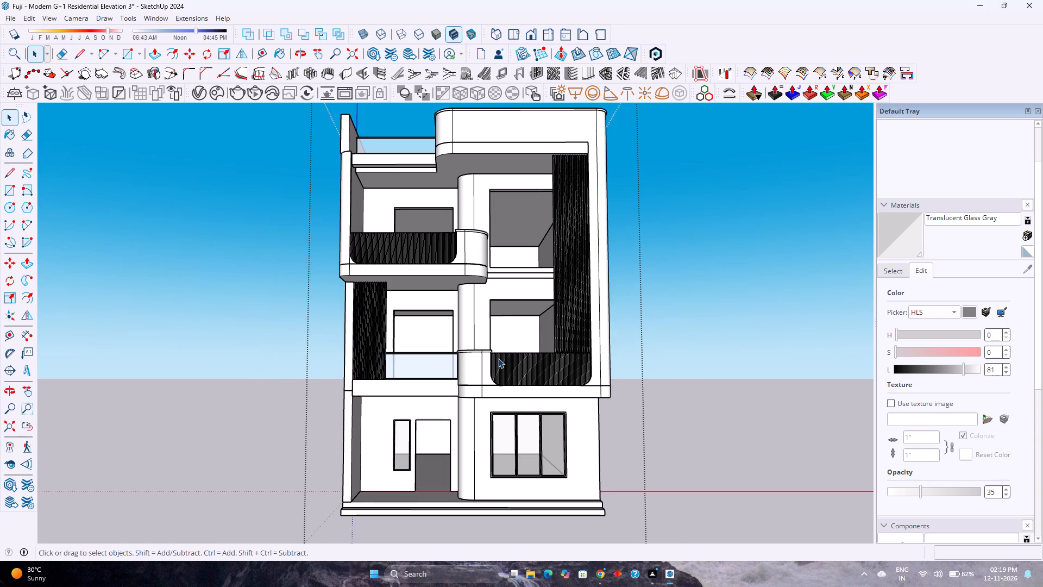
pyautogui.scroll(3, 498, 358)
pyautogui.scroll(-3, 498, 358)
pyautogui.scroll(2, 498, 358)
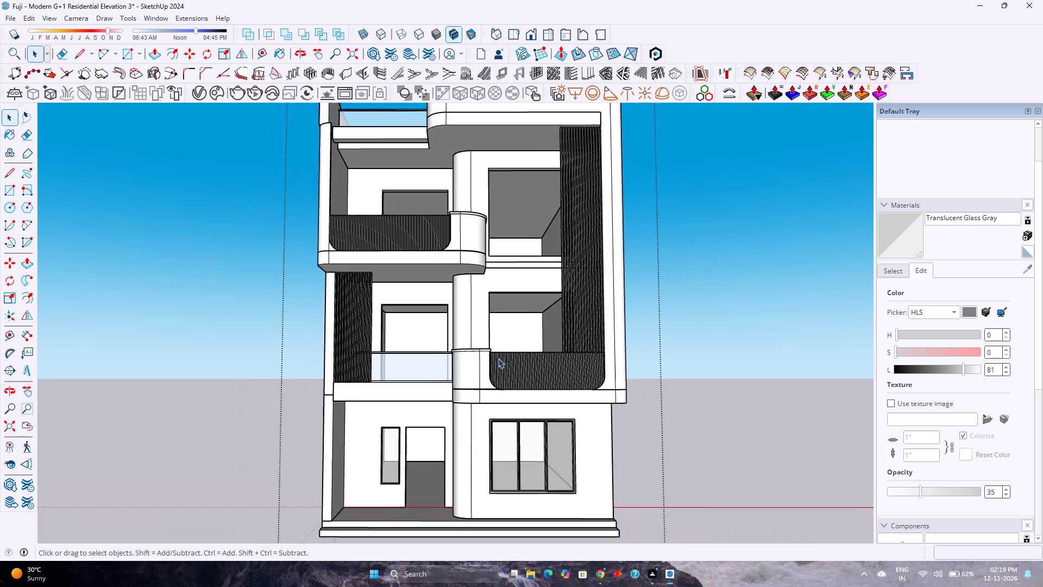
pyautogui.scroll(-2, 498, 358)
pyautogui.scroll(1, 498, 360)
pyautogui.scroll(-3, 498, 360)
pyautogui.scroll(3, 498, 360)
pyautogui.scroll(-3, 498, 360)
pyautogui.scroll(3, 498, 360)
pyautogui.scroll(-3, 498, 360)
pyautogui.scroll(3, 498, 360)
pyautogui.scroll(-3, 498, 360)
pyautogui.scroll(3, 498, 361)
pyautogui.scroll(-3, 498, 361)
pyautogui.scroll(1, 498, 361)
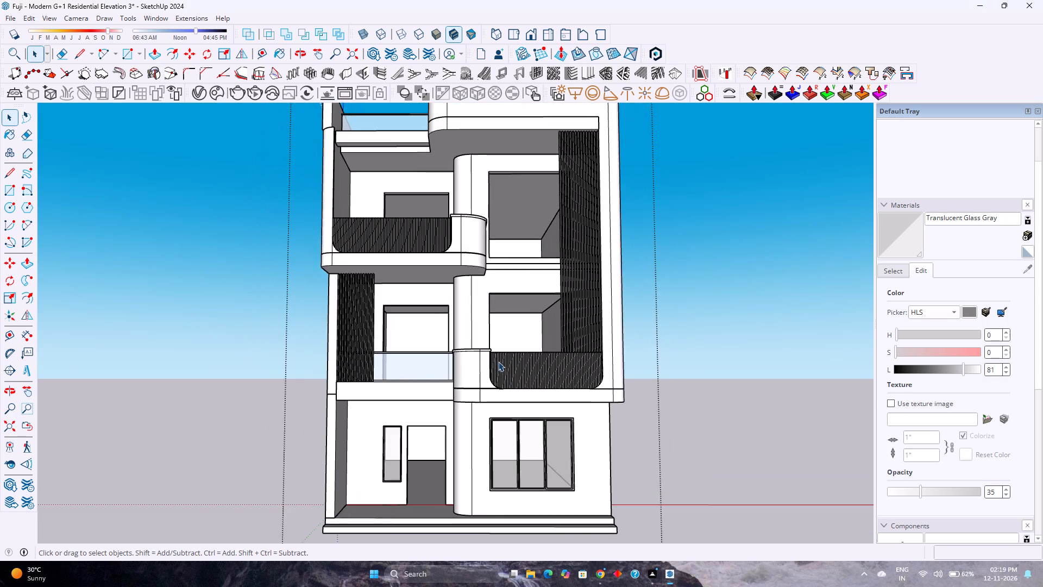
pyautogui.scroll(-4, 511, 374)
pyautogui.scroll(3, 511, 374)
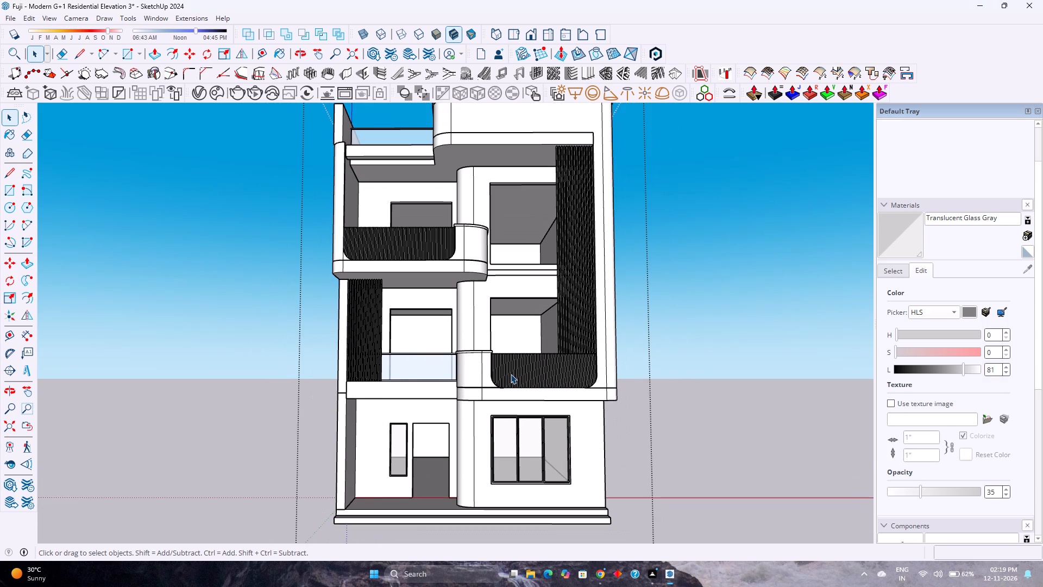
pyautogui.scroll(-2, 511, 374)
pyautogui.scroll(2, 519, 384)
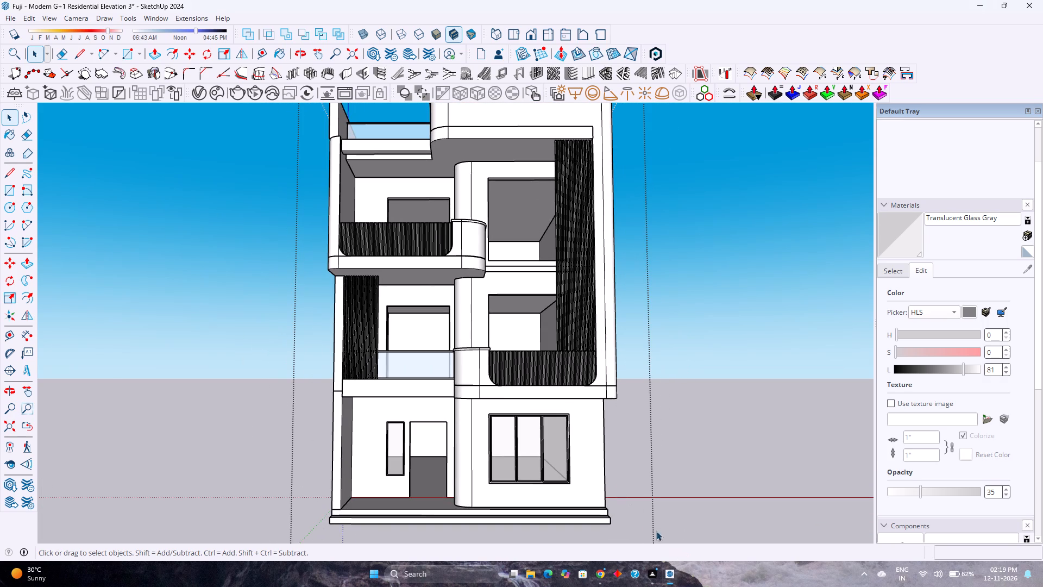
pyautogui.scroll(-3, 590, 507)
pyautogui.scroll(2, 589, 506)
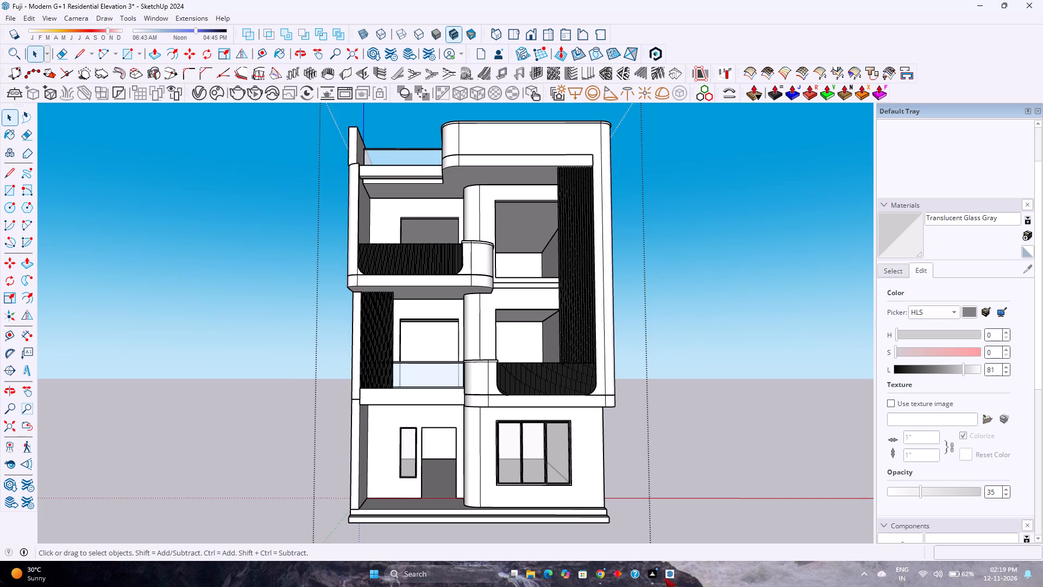
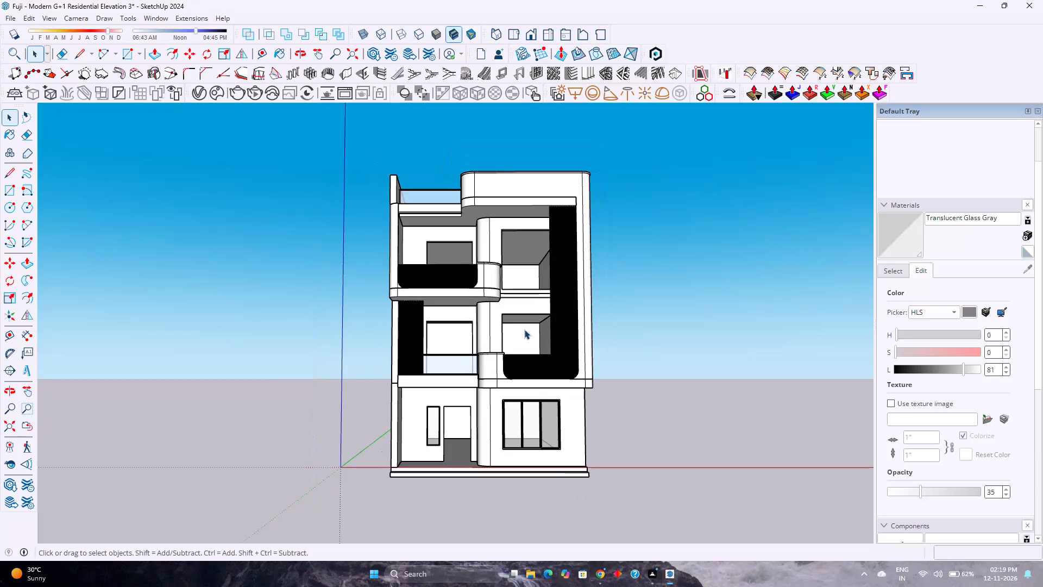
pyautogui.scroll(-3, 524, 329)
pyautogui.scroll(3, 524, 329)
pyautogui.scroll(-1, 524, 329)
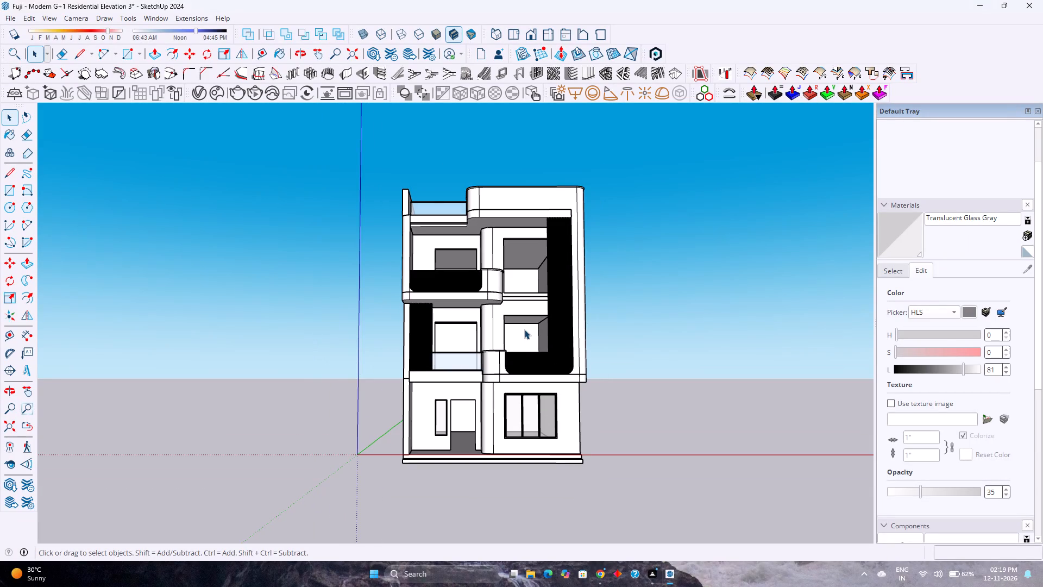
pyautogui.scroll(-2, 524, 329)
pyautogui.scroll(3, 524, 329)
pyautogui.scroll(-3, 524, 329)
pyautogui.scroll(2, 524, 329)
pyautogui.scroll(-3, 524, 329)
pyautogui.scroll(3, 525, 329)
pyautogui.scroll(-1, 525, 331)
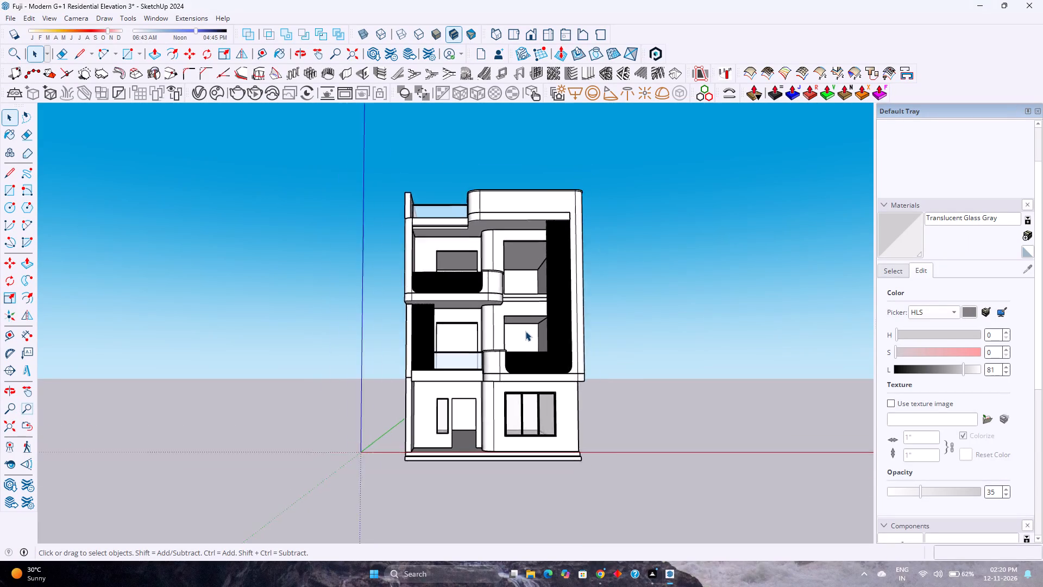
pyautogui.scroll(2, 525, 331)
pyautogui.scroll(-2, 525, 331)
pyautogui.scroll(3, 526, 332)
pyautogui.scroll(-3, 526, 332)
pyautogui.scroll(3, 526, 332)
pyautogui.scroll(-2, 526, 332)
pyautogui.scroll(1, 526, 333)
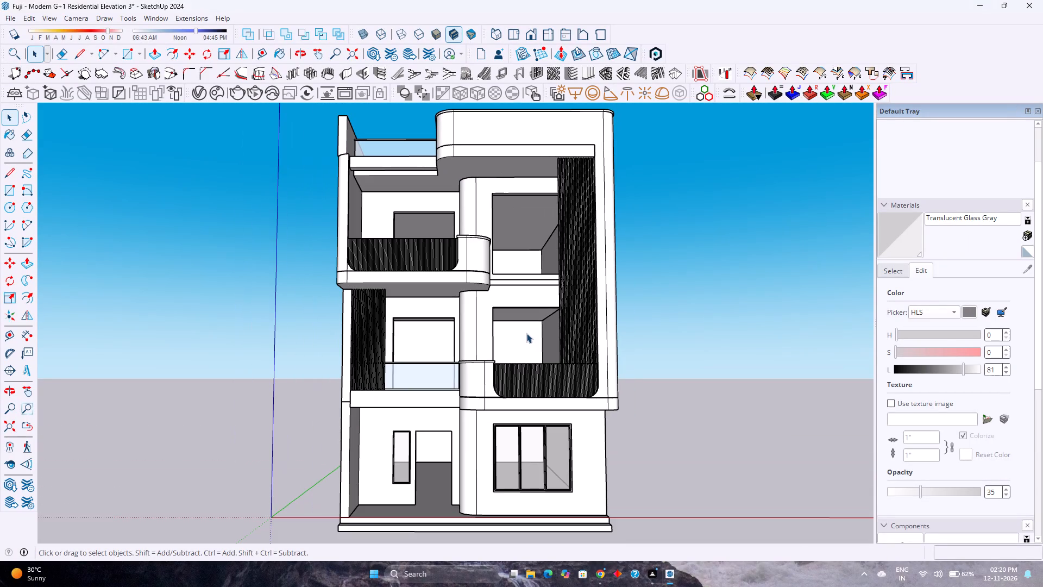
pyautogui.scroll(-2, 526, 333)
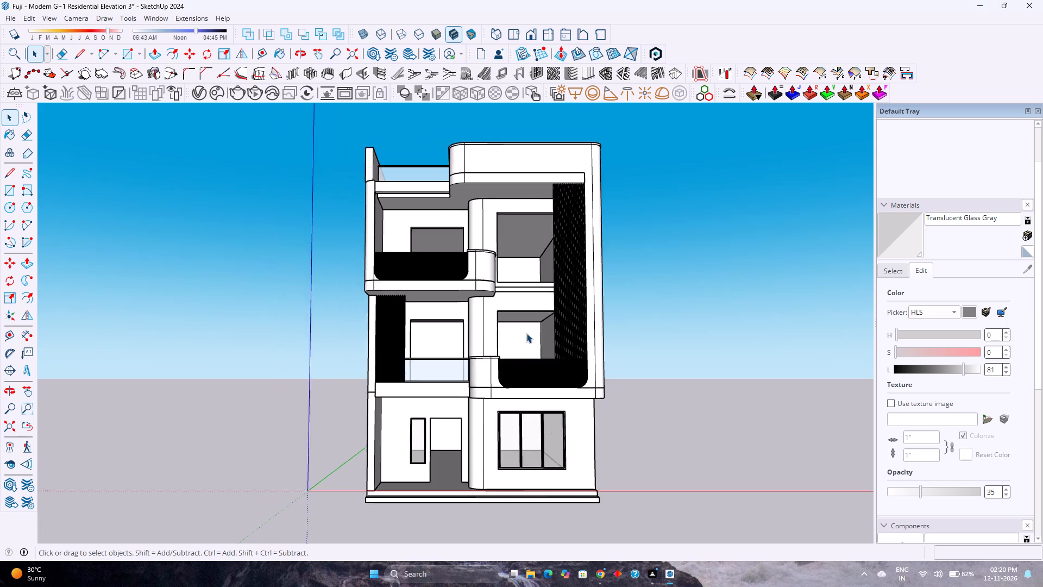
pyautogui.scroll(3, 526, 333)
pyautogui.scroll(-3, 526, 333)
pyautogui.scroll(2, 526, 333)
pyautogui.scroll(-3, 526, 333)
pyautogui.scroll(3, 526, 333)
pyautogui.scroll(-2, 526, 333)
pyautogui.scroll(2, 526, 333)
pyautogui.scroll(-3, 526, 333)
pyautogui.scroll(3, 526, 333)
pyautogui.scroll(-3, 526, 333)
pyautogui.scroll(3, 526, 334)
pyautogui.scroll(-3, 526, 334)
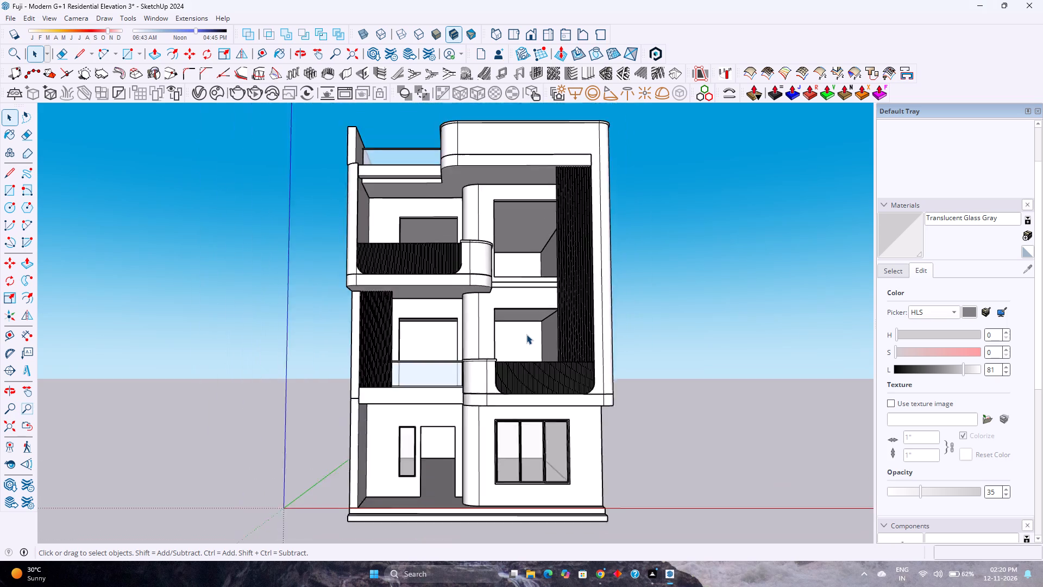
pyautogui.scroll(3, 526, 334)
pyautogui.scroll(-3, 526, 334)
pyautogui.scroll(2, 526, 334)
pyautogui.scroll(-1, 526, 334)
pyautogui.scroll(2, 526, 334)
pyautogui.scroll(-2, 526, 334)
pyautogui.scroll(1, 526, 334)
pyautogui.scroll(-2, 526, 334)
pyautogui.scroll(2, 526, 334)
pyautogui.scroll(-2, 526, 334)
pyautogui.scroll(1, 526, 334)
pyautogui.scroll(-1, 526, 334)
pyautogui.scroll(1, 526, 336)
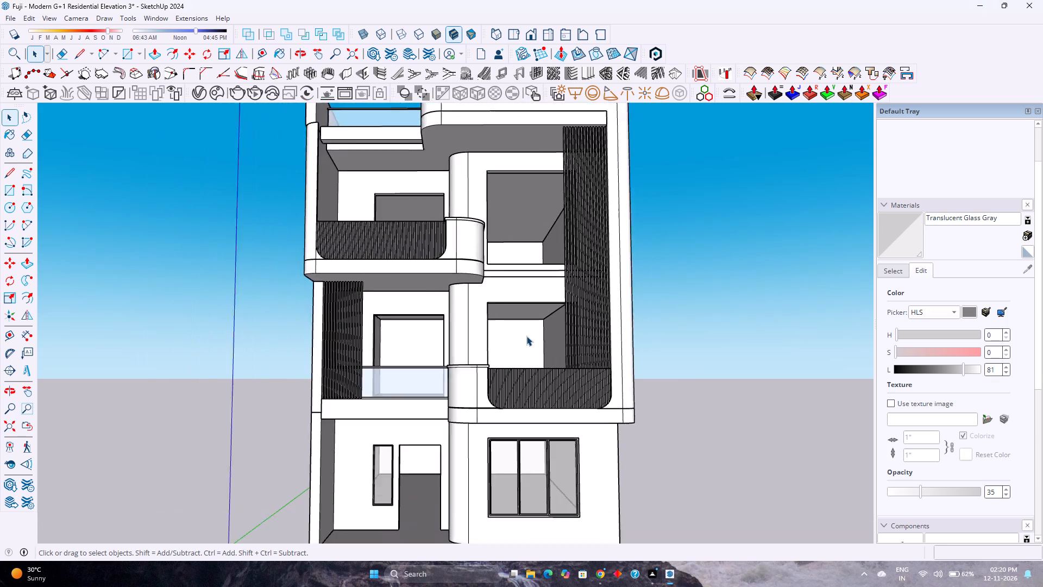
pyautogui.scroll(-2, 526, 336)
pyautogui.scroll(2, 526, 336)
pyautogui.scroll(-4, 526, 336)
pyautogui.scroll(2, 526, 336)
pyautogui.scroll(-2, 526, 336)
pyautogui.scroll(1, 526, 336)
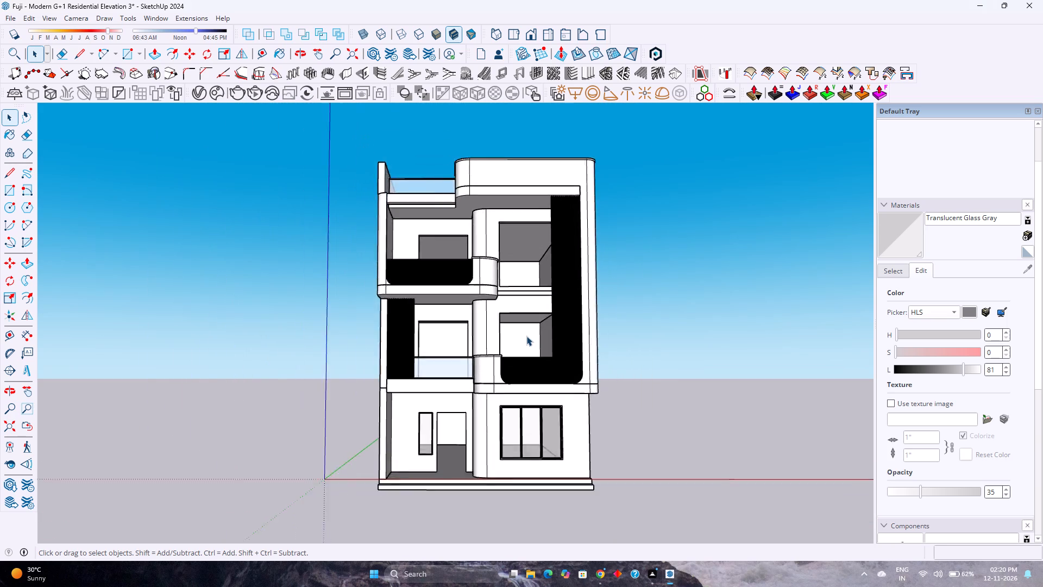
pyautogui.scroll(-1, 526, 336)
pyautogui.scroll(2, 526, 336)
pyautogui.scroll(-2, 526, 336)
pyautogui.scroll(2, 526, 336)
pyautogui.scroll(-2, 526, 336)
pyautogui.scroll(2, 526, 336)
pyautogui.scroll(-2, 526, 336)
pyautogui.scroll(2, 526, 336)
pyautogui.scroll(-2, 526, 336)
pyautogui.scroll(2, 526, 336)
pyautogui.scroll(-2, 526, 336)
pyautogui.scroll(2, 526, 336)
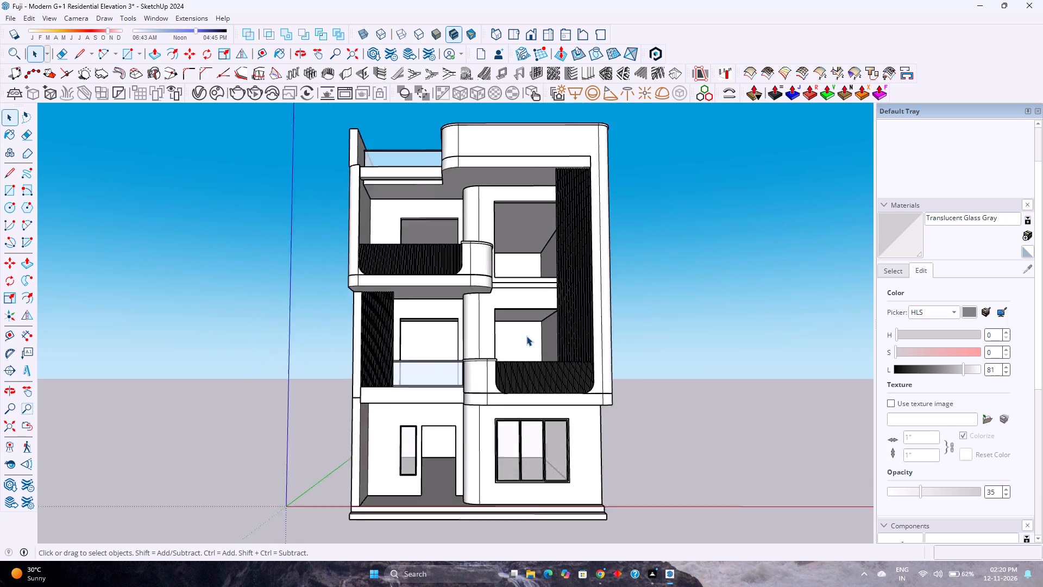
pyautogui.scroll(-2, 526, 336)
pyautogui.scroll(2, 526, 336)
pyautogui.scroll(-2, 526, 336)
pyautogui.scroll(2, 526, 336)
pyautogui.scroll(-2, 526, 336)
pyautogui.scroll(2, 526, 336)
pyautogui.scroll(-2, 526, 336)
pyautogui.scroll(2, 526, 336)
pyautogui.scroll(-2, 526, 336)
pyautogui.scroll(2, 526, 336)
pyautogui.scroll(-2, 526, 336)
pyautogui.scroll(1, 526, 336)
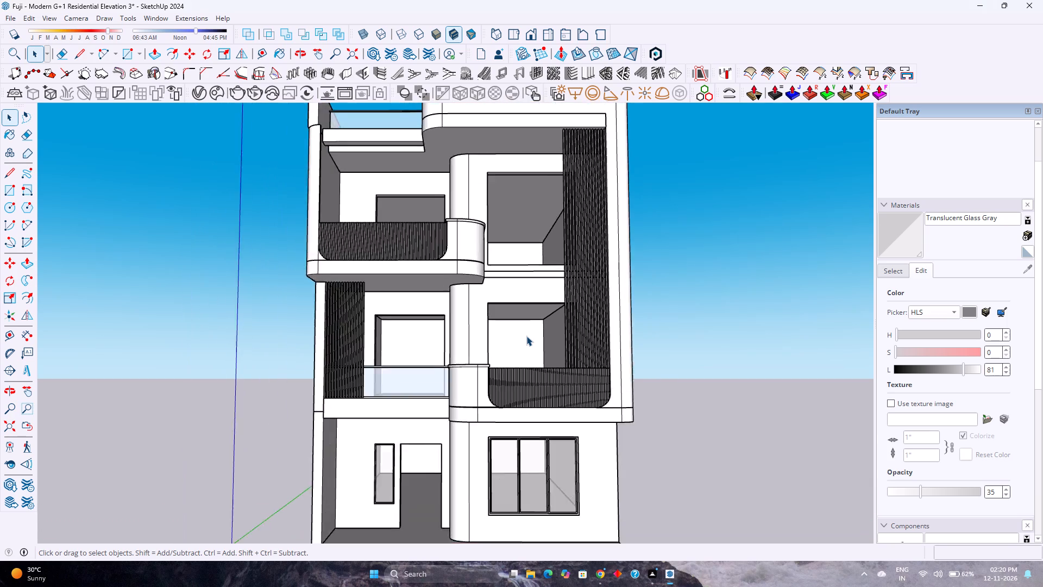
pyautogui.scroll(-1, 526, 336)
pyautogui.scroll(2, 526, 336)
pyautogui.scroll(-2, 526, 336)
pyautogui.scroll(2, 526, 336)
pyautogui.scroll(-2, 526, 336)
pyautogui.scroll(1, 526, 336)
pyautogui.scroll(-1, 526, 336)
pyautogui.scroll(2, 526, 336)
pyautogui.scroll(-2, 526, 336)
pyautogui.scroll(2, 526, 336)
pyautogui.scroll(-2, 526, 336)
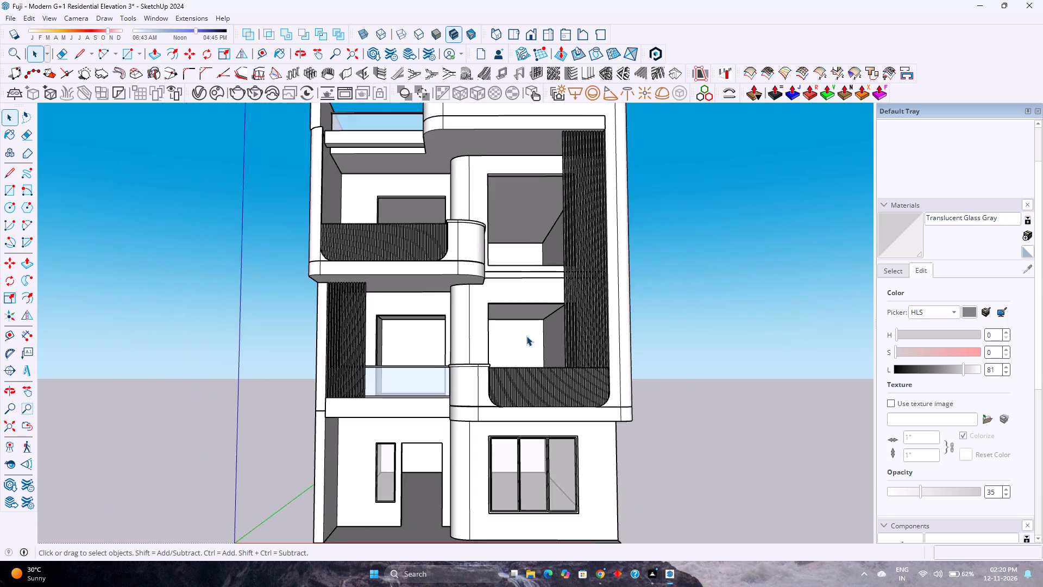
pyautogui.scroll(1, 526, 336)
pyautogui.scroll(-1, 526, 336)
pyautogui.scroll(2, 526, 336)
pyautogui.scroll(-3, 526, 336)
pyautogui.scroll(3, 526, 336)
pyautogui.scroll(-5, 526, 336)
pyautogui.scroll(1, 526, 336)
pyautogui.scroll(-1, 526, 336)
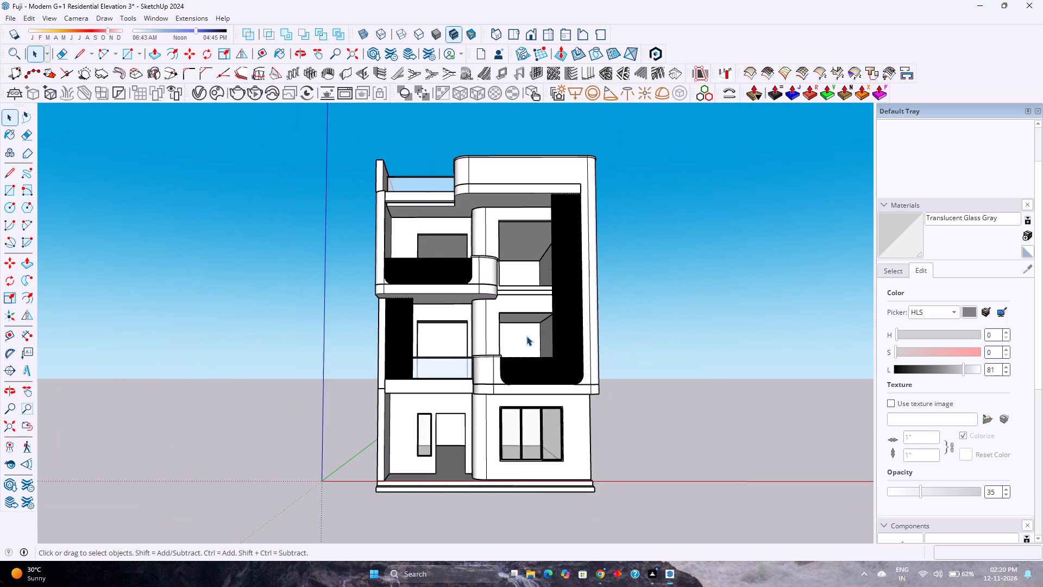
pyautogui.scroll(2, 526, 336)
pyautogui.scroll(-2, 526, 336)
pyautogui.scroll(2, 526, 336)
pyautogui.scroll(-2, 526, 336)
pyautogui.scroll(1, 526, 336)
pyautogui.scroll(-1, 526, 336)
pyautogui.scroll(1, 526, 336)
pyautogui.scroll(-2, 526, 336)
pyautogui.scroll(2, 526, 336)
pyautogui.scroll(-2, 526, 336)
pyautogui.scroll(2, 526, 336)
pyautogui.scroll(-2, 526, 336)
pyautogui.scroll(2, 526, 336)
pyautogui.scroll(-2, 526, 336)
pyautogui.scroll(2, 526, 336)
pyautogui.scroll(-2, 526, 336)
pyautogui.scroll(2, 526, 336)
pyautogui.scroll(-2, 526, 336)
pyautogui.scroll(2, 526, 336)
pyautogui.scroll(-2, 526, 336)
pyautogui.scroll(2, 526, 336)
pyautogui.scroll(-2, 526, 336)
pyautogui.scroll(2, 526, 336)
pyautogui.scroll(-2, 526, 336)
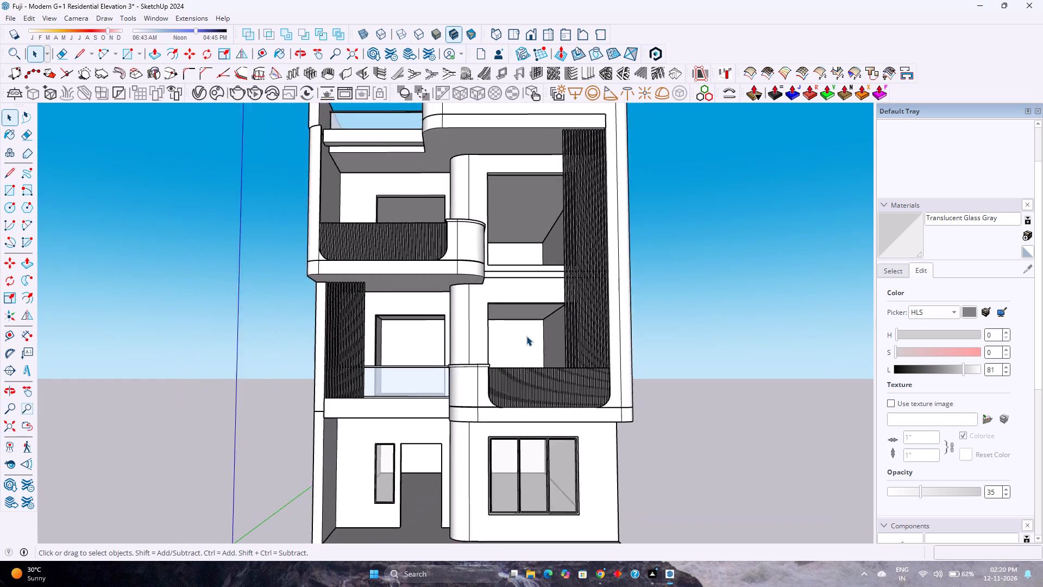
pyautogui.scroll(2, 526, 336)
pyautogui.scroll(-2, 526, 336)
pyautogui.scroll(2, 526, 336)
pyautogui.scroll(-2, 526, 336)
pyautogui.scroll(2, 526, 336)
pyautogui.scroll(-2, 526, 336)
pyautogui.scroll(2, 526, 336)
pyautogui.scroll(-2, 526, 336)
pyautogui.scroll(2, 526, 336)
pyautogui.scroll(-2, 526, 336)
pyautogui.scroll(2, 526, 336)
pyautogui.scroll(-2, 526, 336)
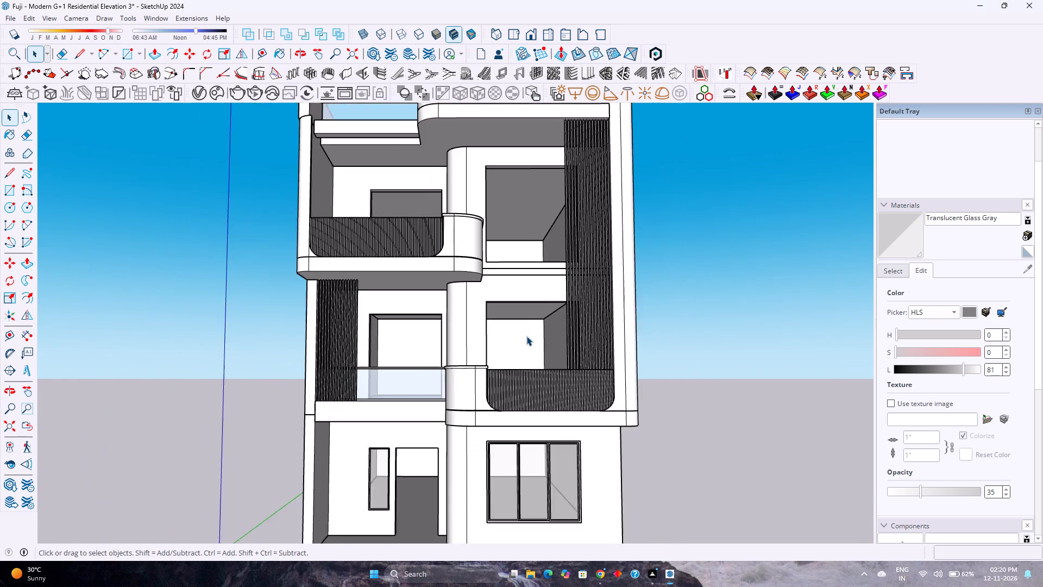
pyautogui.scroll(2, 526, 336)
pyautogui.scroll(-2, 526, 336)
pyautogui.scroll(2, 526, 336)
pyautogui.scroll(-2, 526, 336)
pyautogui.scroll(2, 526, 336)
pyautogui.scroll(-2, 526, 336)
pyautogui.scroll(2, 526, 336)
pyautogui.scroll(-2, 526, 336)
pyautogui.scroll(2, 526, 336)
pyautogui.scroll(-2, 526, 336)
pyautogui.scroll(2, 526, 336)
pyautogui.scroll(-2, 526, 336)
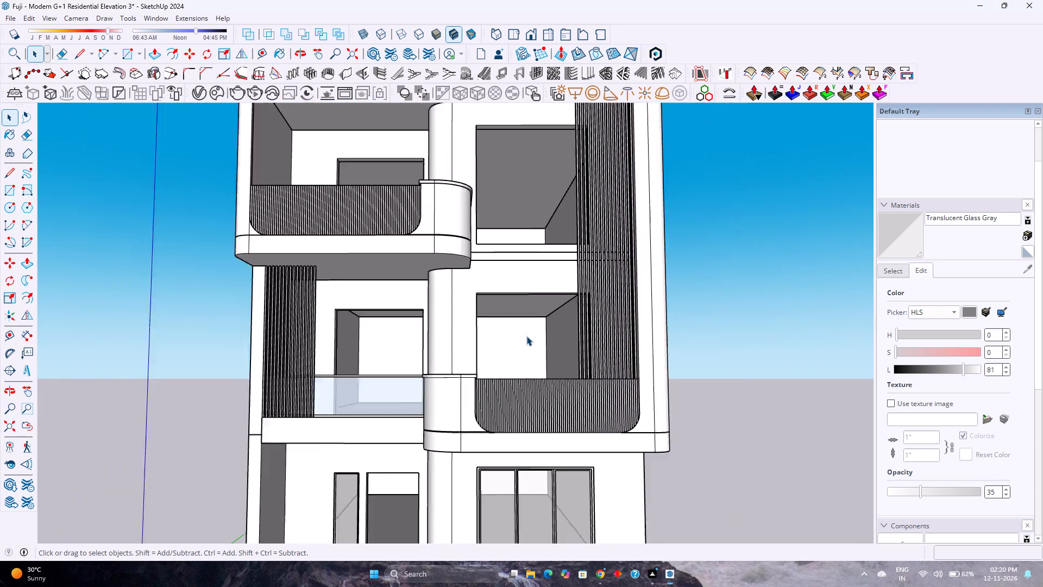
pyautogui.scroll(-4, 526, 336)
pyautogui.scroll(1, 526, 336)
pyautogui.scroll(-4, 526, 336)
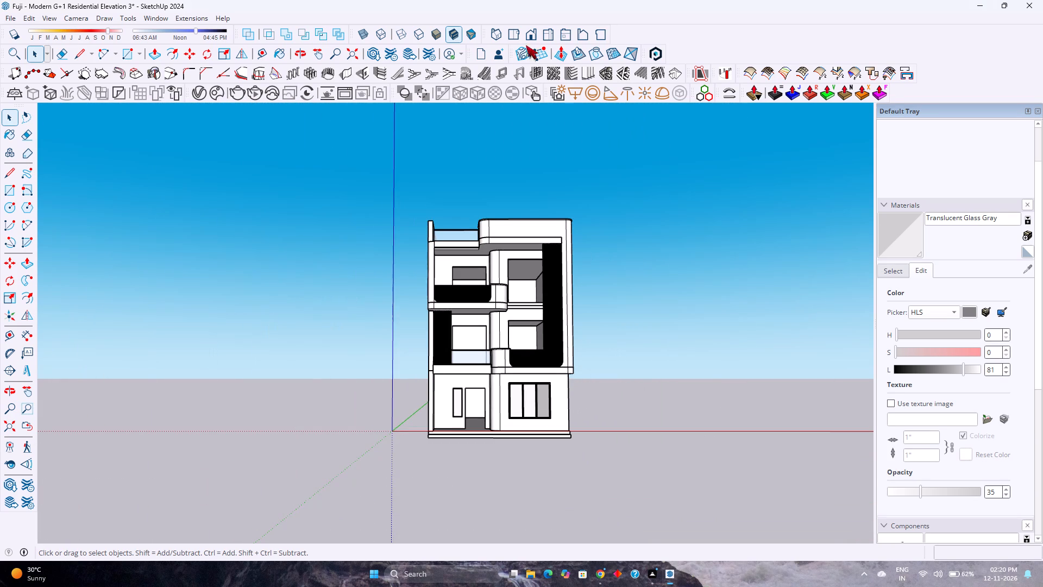
# Show the house in the standard front view and fit the whole model to the view.
pyautogui.click(533, 33)
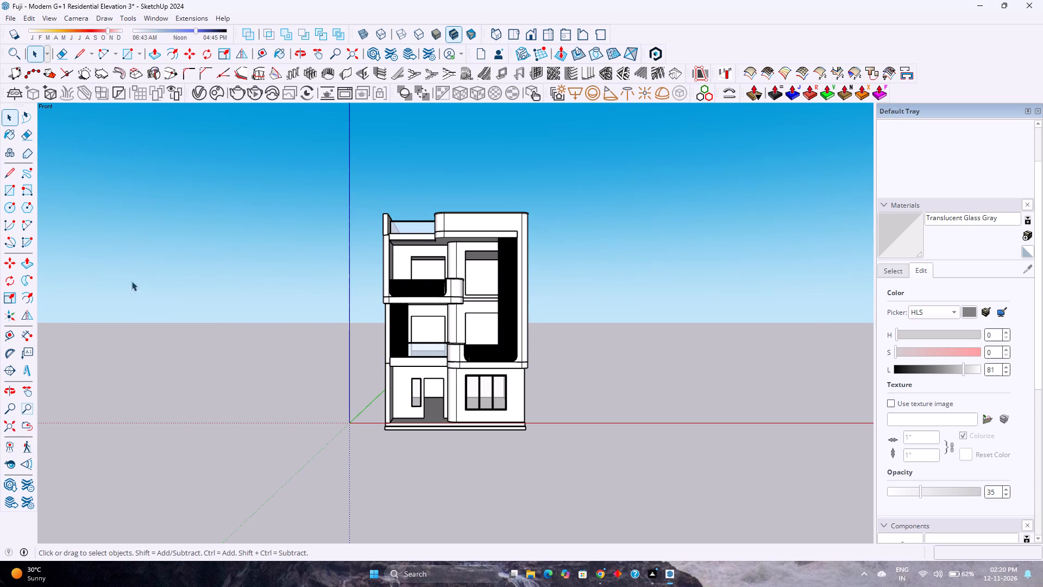
pyautogui.click(8, 427)
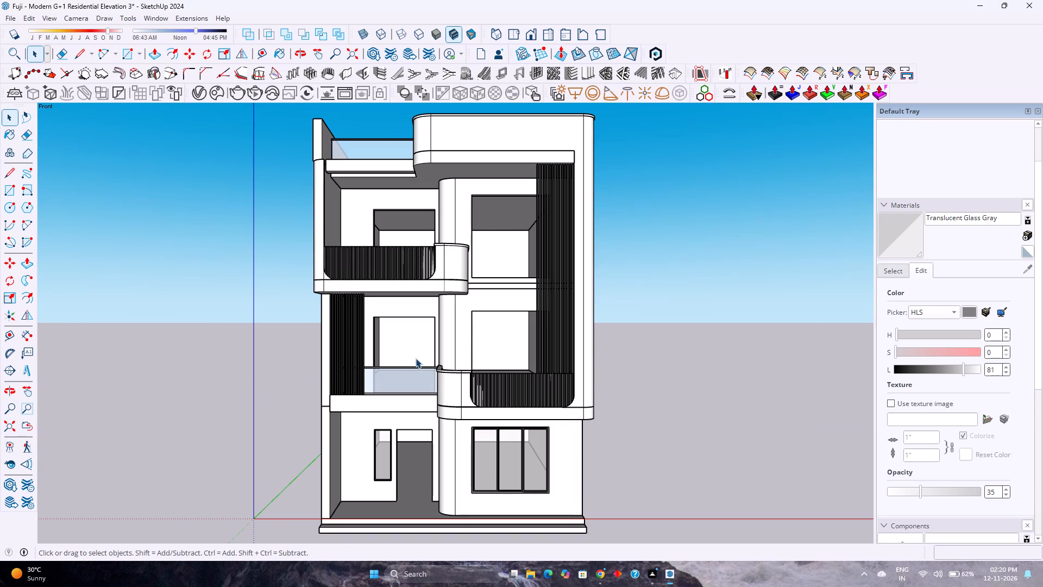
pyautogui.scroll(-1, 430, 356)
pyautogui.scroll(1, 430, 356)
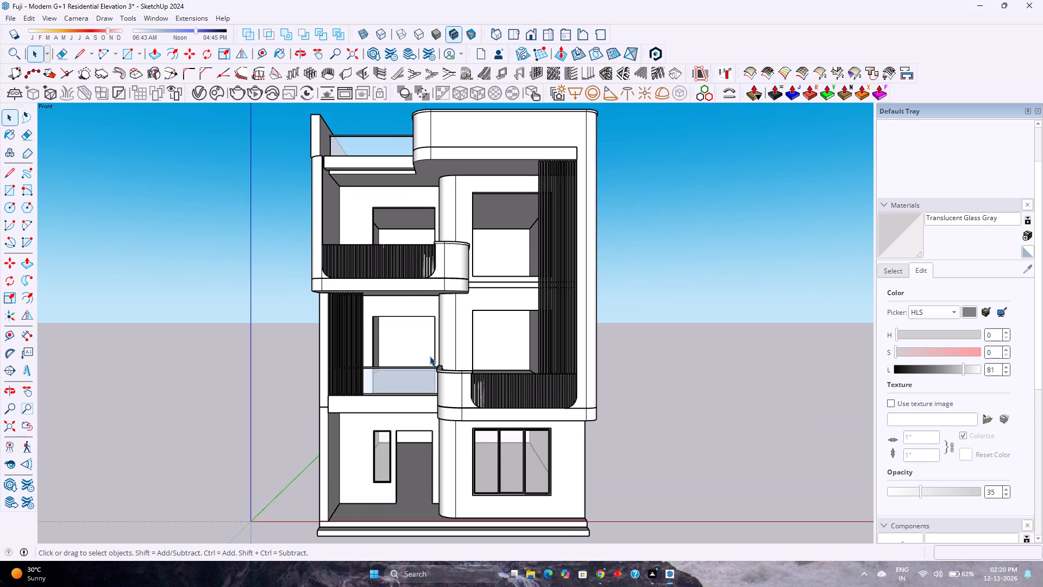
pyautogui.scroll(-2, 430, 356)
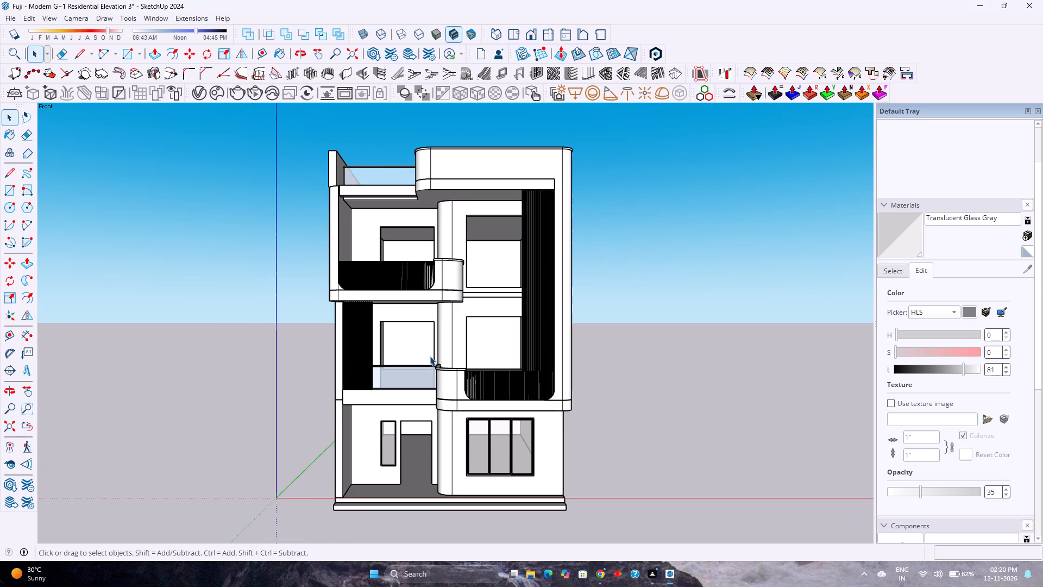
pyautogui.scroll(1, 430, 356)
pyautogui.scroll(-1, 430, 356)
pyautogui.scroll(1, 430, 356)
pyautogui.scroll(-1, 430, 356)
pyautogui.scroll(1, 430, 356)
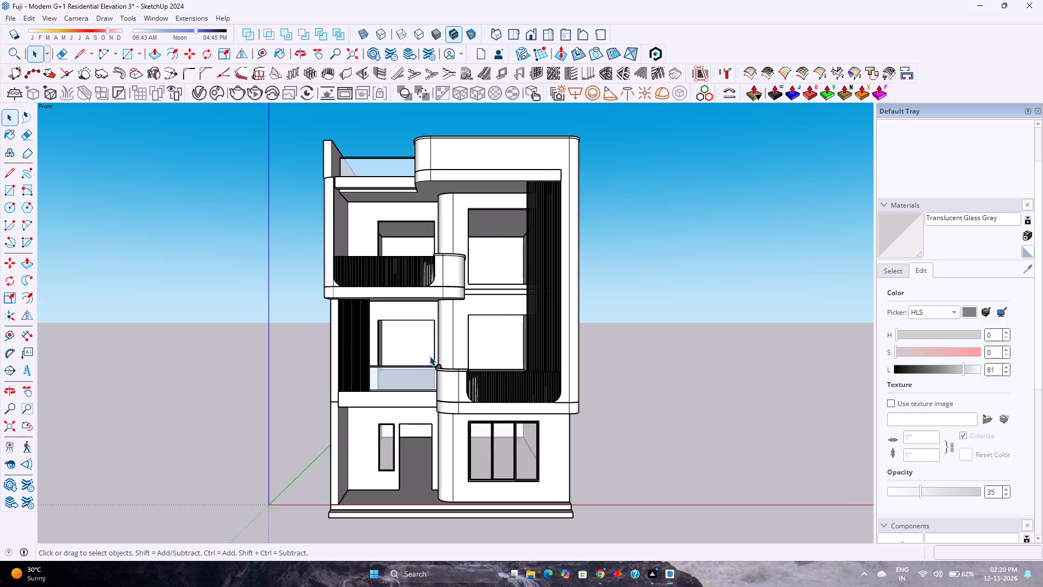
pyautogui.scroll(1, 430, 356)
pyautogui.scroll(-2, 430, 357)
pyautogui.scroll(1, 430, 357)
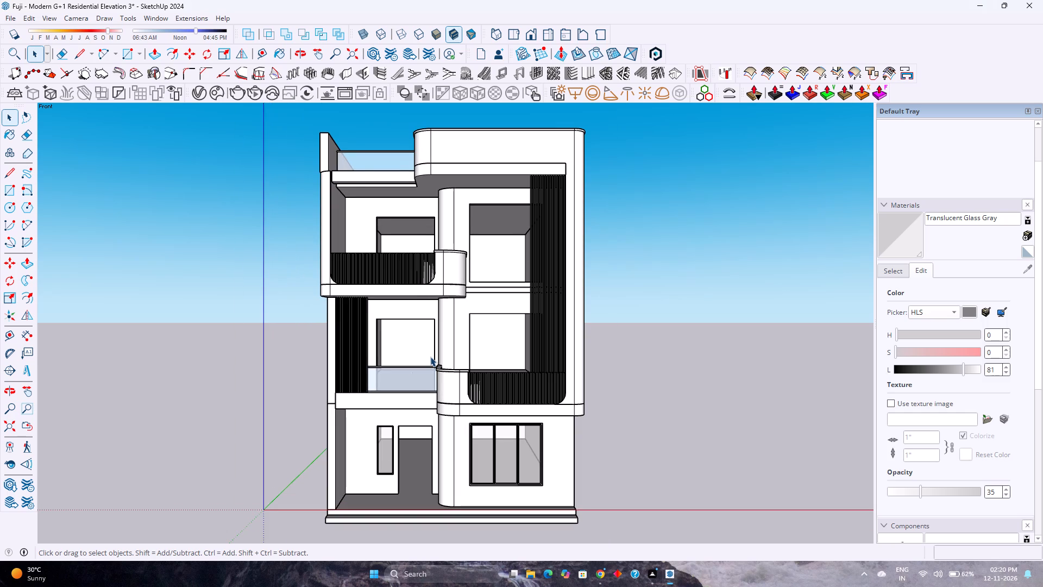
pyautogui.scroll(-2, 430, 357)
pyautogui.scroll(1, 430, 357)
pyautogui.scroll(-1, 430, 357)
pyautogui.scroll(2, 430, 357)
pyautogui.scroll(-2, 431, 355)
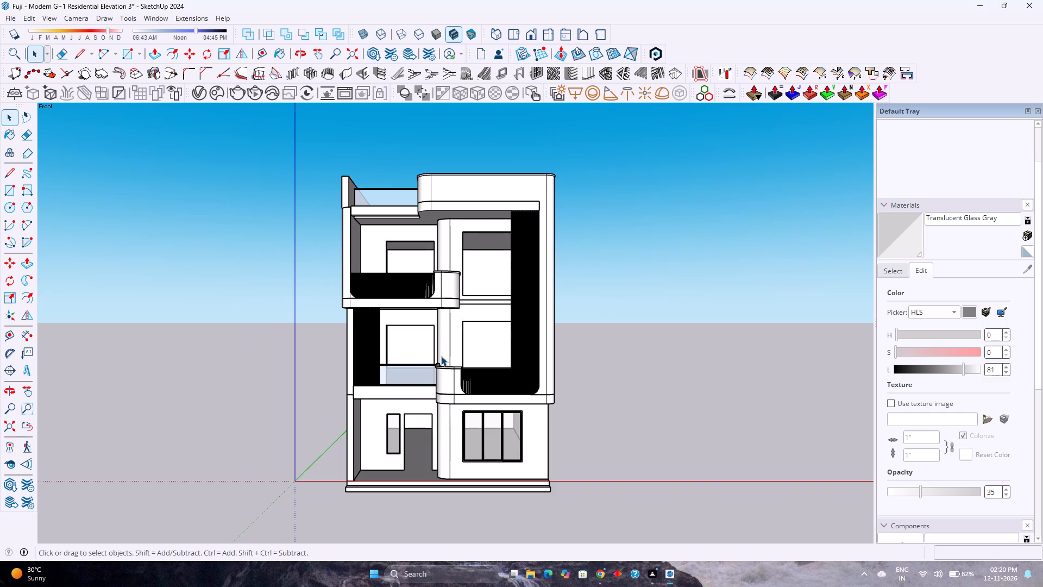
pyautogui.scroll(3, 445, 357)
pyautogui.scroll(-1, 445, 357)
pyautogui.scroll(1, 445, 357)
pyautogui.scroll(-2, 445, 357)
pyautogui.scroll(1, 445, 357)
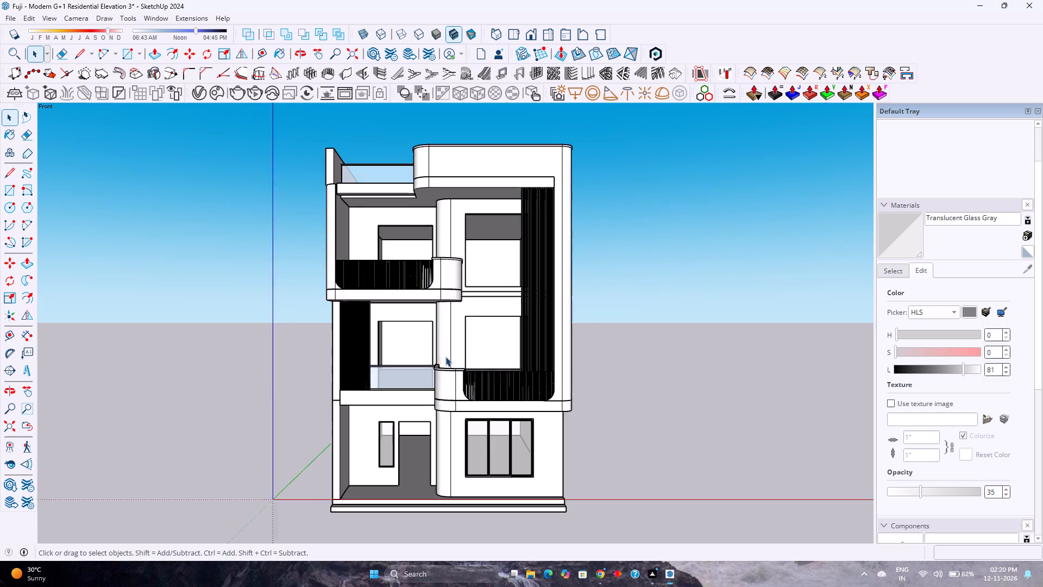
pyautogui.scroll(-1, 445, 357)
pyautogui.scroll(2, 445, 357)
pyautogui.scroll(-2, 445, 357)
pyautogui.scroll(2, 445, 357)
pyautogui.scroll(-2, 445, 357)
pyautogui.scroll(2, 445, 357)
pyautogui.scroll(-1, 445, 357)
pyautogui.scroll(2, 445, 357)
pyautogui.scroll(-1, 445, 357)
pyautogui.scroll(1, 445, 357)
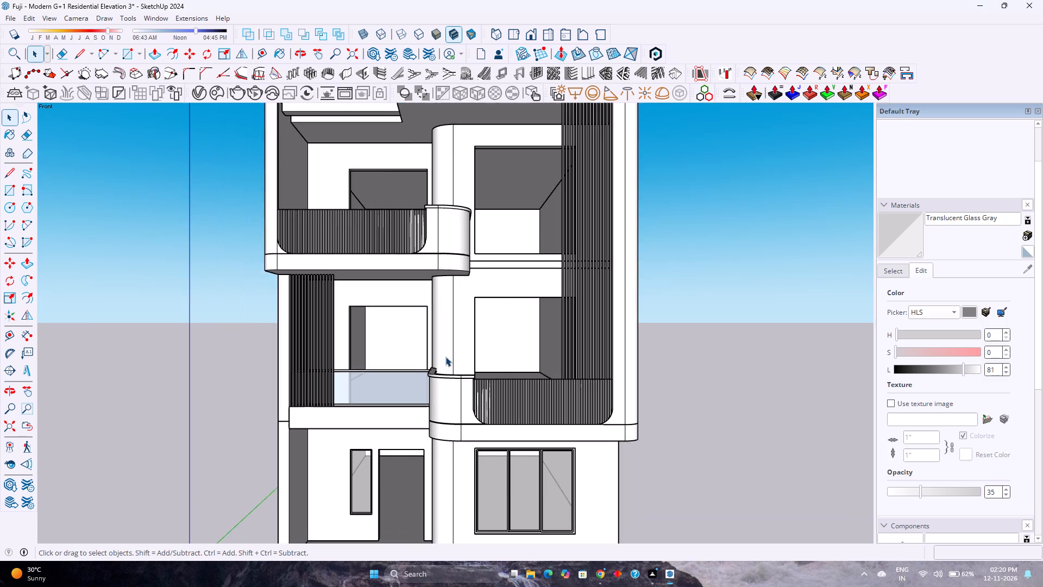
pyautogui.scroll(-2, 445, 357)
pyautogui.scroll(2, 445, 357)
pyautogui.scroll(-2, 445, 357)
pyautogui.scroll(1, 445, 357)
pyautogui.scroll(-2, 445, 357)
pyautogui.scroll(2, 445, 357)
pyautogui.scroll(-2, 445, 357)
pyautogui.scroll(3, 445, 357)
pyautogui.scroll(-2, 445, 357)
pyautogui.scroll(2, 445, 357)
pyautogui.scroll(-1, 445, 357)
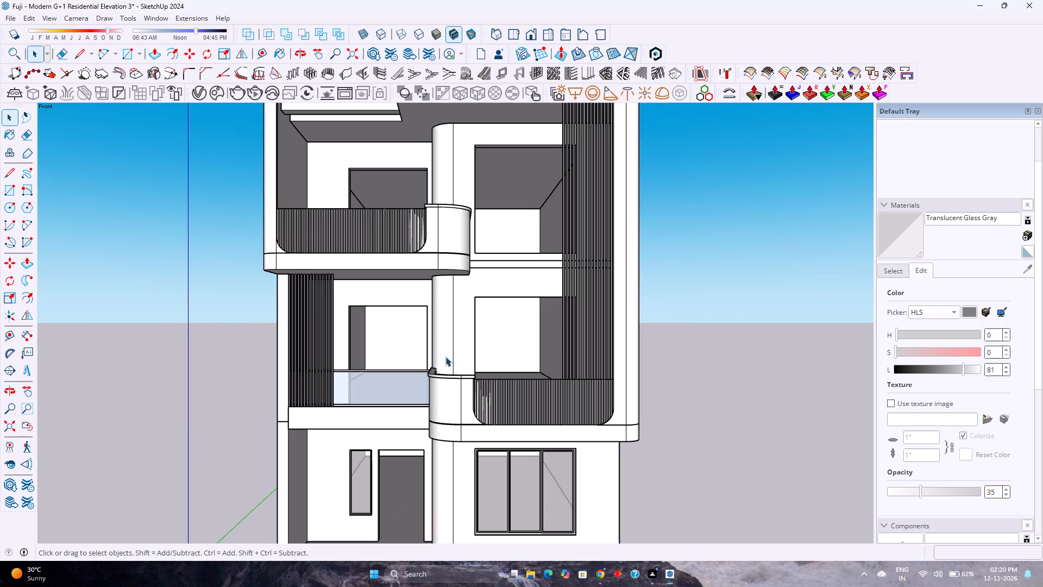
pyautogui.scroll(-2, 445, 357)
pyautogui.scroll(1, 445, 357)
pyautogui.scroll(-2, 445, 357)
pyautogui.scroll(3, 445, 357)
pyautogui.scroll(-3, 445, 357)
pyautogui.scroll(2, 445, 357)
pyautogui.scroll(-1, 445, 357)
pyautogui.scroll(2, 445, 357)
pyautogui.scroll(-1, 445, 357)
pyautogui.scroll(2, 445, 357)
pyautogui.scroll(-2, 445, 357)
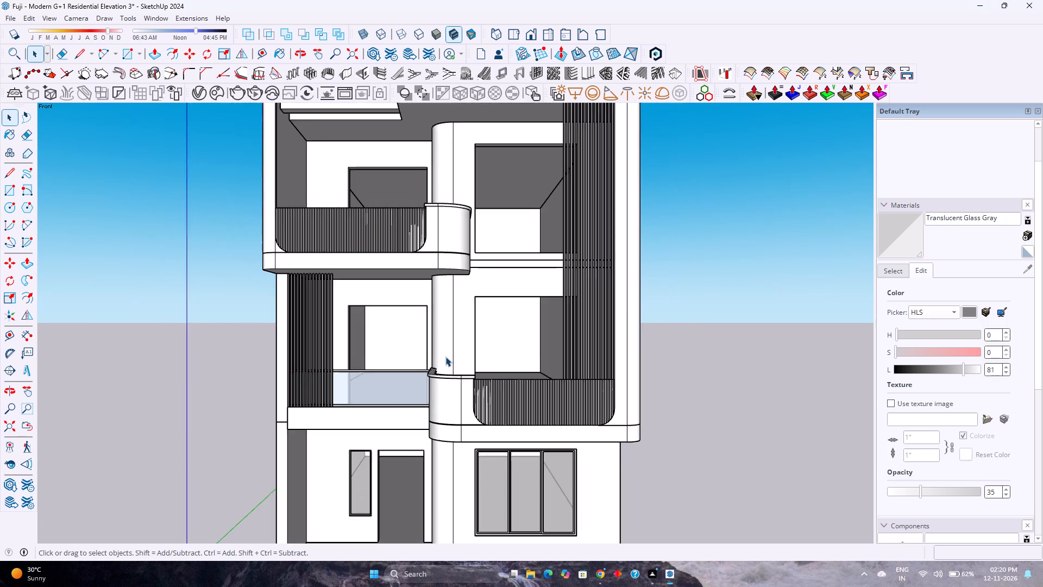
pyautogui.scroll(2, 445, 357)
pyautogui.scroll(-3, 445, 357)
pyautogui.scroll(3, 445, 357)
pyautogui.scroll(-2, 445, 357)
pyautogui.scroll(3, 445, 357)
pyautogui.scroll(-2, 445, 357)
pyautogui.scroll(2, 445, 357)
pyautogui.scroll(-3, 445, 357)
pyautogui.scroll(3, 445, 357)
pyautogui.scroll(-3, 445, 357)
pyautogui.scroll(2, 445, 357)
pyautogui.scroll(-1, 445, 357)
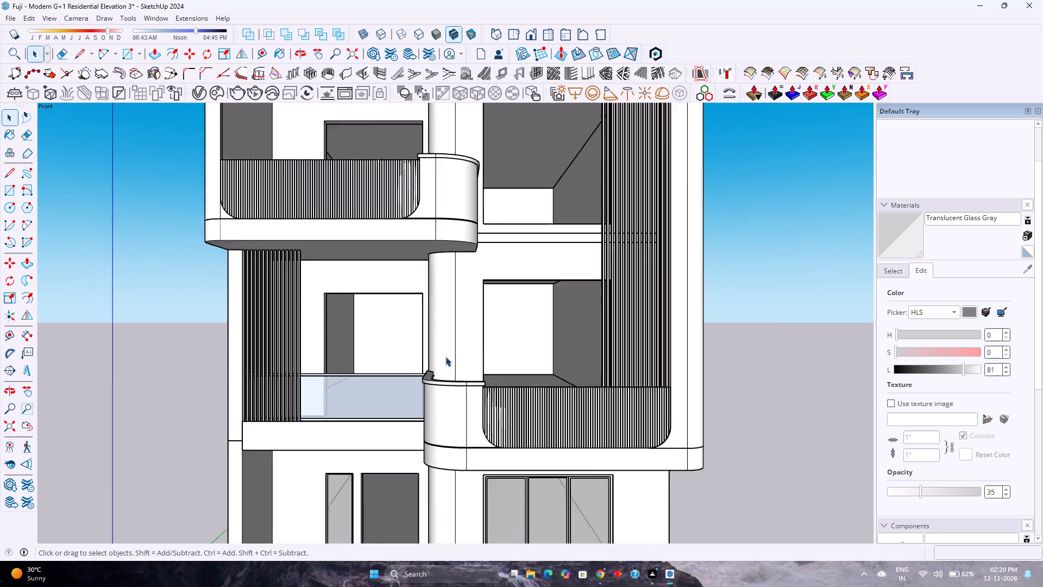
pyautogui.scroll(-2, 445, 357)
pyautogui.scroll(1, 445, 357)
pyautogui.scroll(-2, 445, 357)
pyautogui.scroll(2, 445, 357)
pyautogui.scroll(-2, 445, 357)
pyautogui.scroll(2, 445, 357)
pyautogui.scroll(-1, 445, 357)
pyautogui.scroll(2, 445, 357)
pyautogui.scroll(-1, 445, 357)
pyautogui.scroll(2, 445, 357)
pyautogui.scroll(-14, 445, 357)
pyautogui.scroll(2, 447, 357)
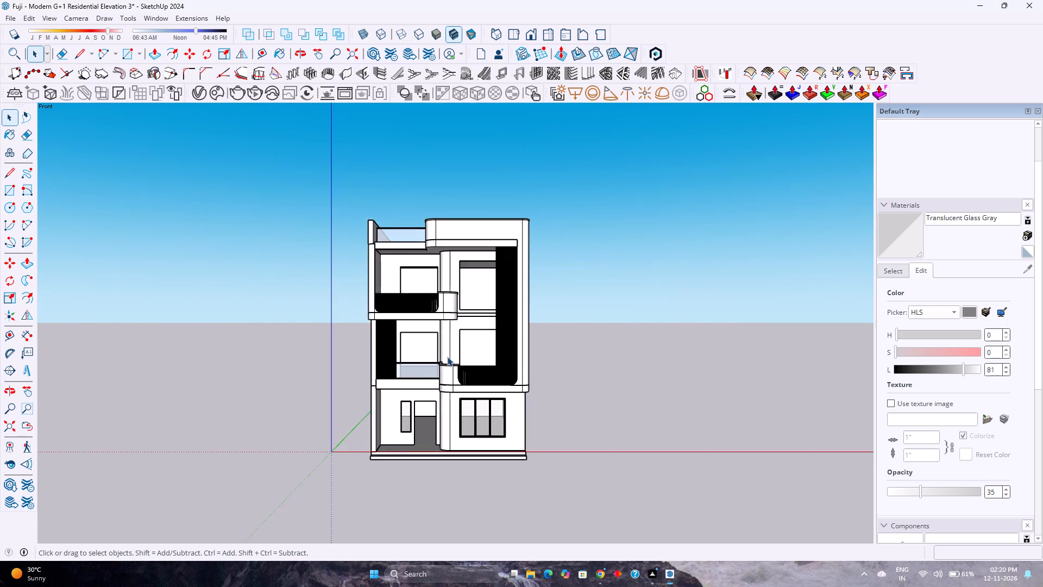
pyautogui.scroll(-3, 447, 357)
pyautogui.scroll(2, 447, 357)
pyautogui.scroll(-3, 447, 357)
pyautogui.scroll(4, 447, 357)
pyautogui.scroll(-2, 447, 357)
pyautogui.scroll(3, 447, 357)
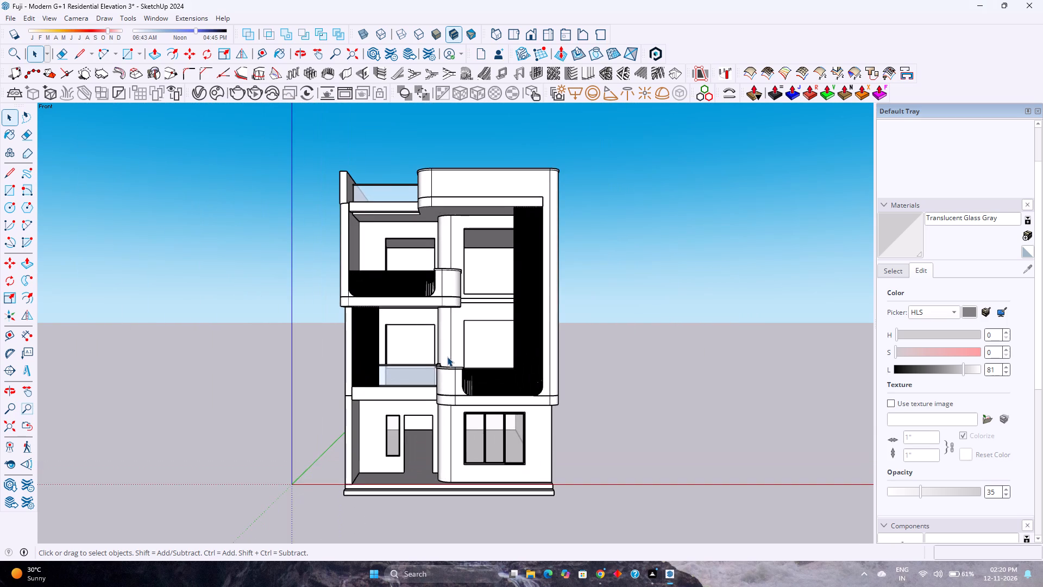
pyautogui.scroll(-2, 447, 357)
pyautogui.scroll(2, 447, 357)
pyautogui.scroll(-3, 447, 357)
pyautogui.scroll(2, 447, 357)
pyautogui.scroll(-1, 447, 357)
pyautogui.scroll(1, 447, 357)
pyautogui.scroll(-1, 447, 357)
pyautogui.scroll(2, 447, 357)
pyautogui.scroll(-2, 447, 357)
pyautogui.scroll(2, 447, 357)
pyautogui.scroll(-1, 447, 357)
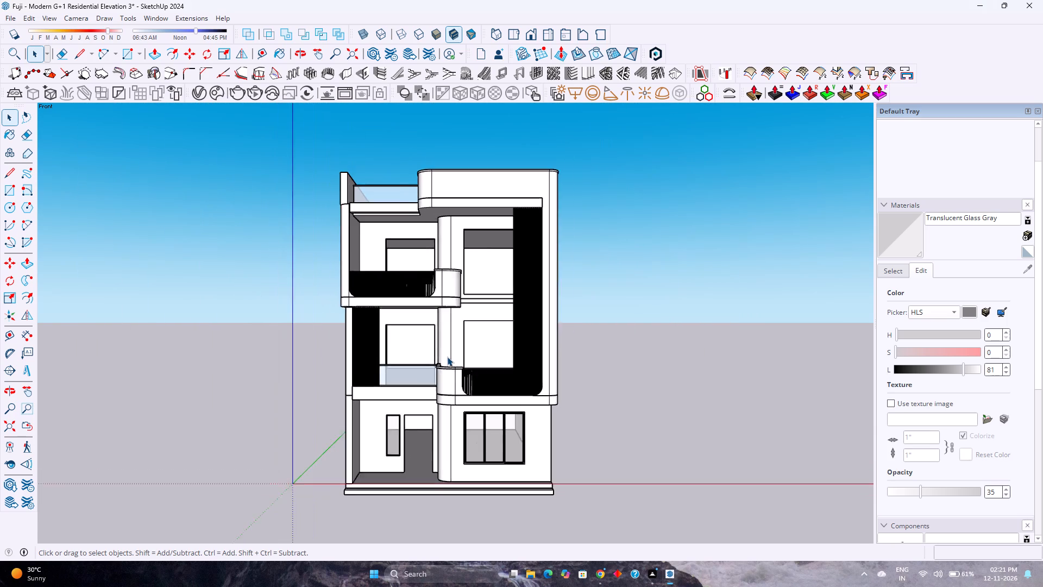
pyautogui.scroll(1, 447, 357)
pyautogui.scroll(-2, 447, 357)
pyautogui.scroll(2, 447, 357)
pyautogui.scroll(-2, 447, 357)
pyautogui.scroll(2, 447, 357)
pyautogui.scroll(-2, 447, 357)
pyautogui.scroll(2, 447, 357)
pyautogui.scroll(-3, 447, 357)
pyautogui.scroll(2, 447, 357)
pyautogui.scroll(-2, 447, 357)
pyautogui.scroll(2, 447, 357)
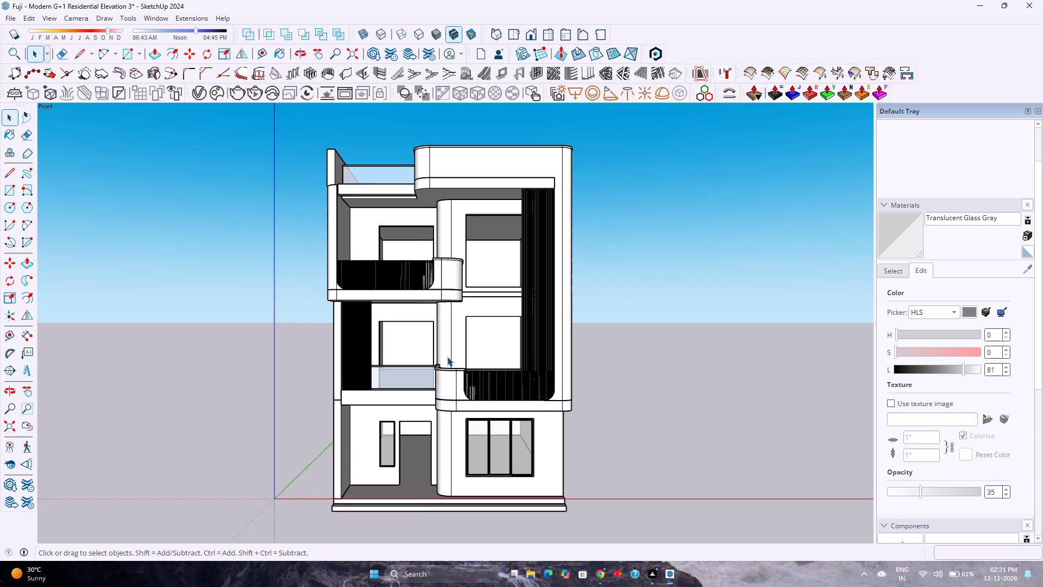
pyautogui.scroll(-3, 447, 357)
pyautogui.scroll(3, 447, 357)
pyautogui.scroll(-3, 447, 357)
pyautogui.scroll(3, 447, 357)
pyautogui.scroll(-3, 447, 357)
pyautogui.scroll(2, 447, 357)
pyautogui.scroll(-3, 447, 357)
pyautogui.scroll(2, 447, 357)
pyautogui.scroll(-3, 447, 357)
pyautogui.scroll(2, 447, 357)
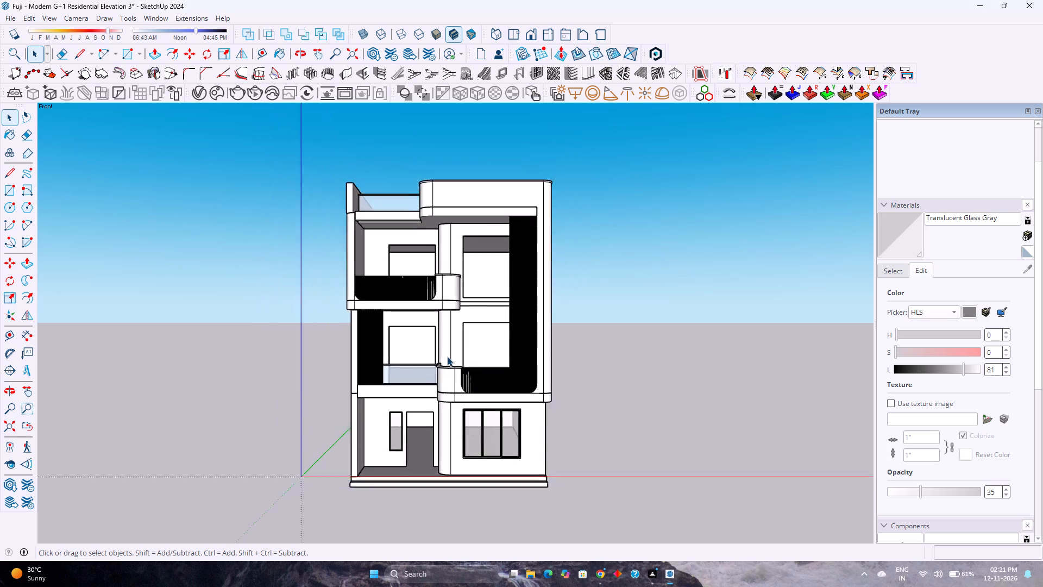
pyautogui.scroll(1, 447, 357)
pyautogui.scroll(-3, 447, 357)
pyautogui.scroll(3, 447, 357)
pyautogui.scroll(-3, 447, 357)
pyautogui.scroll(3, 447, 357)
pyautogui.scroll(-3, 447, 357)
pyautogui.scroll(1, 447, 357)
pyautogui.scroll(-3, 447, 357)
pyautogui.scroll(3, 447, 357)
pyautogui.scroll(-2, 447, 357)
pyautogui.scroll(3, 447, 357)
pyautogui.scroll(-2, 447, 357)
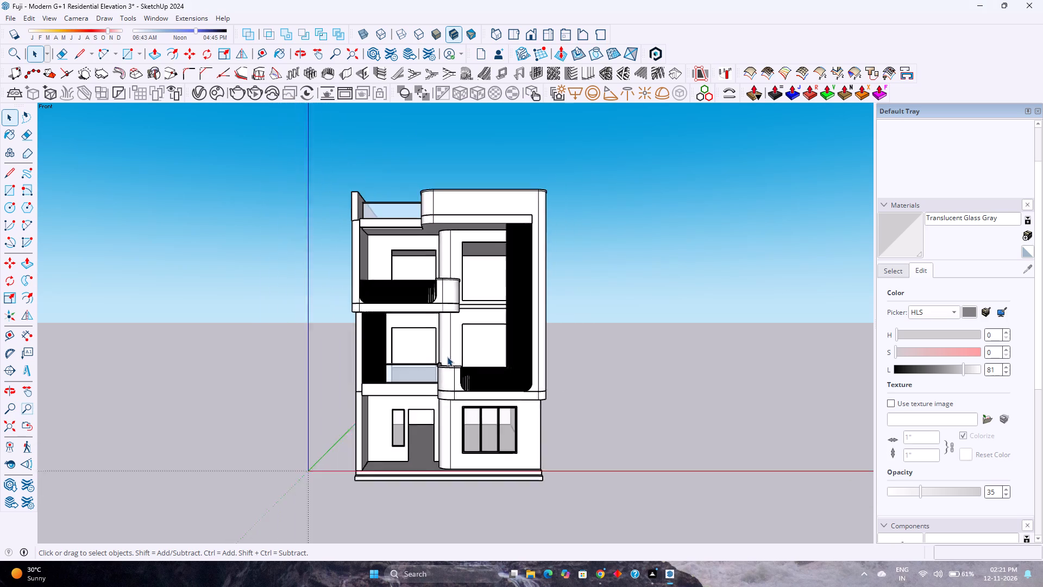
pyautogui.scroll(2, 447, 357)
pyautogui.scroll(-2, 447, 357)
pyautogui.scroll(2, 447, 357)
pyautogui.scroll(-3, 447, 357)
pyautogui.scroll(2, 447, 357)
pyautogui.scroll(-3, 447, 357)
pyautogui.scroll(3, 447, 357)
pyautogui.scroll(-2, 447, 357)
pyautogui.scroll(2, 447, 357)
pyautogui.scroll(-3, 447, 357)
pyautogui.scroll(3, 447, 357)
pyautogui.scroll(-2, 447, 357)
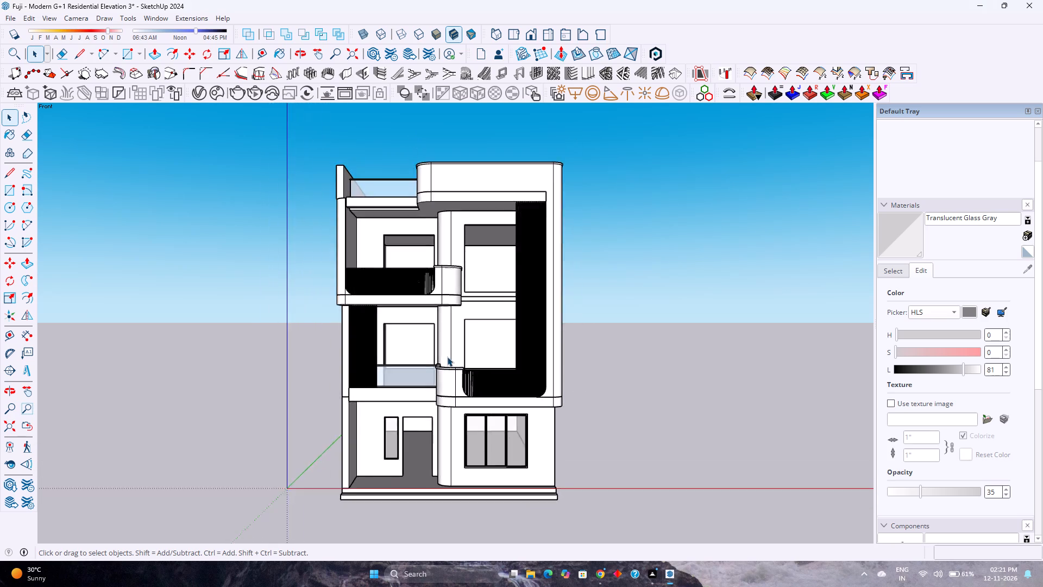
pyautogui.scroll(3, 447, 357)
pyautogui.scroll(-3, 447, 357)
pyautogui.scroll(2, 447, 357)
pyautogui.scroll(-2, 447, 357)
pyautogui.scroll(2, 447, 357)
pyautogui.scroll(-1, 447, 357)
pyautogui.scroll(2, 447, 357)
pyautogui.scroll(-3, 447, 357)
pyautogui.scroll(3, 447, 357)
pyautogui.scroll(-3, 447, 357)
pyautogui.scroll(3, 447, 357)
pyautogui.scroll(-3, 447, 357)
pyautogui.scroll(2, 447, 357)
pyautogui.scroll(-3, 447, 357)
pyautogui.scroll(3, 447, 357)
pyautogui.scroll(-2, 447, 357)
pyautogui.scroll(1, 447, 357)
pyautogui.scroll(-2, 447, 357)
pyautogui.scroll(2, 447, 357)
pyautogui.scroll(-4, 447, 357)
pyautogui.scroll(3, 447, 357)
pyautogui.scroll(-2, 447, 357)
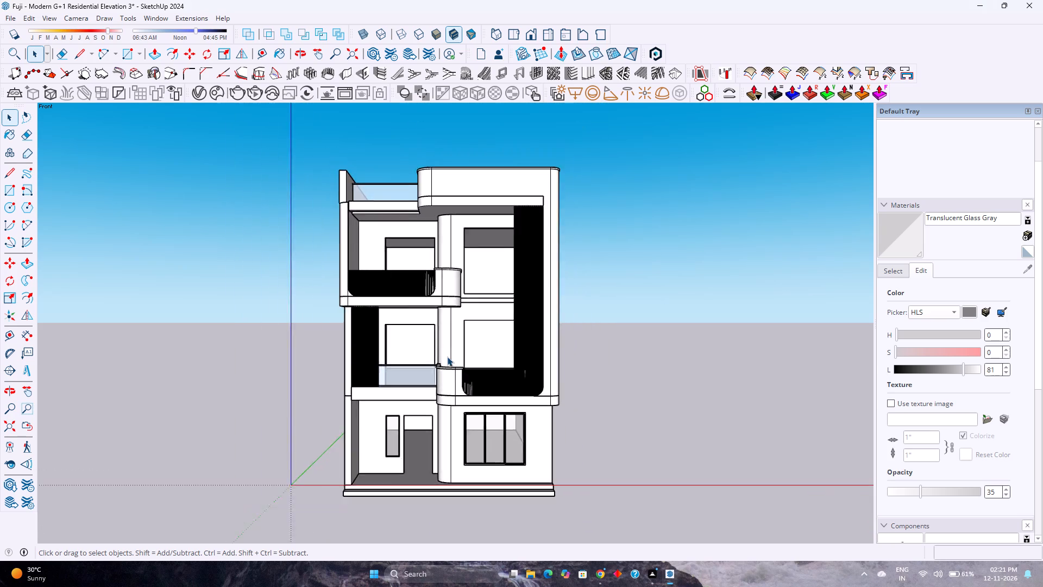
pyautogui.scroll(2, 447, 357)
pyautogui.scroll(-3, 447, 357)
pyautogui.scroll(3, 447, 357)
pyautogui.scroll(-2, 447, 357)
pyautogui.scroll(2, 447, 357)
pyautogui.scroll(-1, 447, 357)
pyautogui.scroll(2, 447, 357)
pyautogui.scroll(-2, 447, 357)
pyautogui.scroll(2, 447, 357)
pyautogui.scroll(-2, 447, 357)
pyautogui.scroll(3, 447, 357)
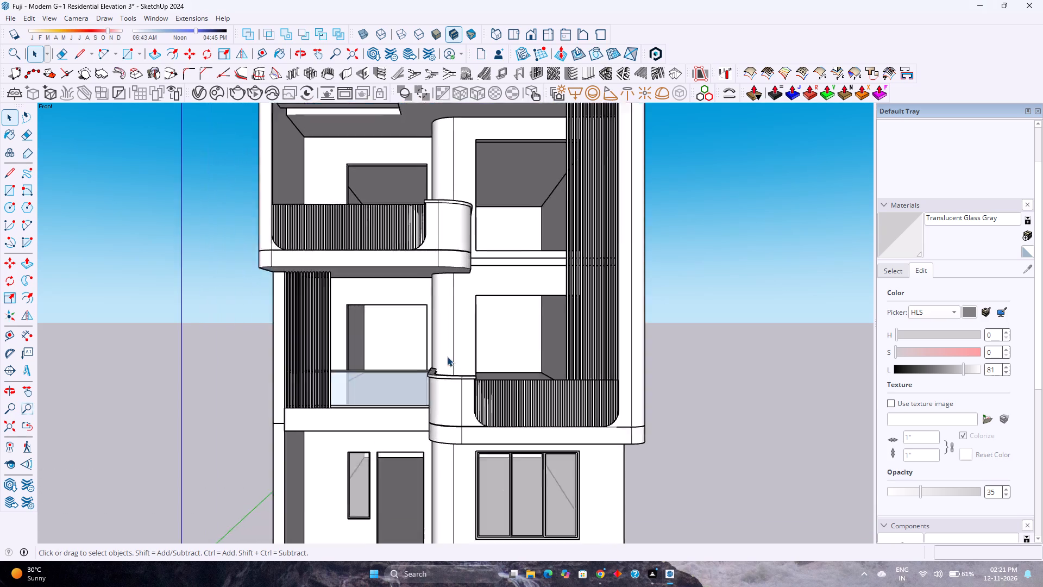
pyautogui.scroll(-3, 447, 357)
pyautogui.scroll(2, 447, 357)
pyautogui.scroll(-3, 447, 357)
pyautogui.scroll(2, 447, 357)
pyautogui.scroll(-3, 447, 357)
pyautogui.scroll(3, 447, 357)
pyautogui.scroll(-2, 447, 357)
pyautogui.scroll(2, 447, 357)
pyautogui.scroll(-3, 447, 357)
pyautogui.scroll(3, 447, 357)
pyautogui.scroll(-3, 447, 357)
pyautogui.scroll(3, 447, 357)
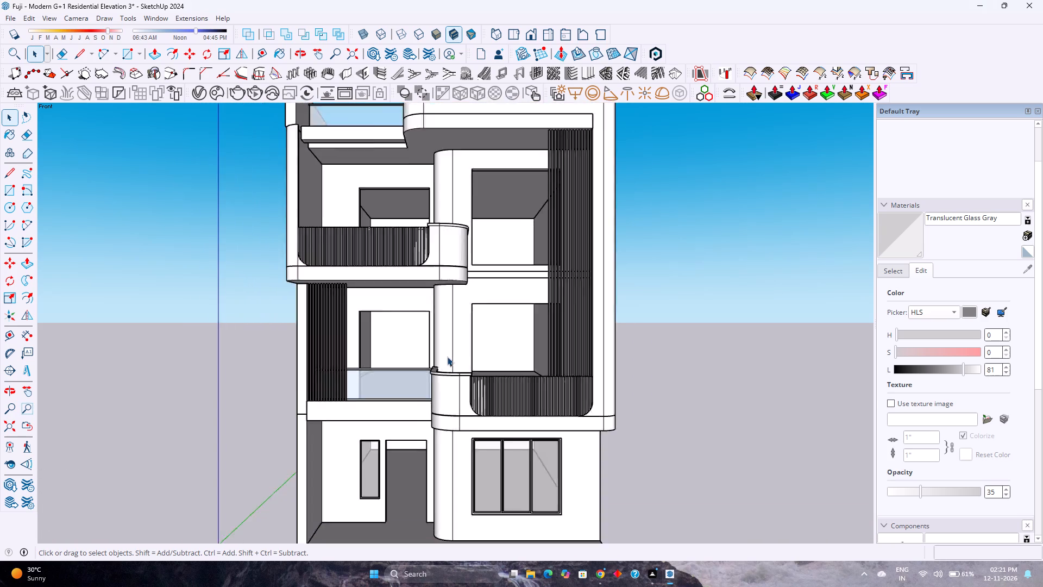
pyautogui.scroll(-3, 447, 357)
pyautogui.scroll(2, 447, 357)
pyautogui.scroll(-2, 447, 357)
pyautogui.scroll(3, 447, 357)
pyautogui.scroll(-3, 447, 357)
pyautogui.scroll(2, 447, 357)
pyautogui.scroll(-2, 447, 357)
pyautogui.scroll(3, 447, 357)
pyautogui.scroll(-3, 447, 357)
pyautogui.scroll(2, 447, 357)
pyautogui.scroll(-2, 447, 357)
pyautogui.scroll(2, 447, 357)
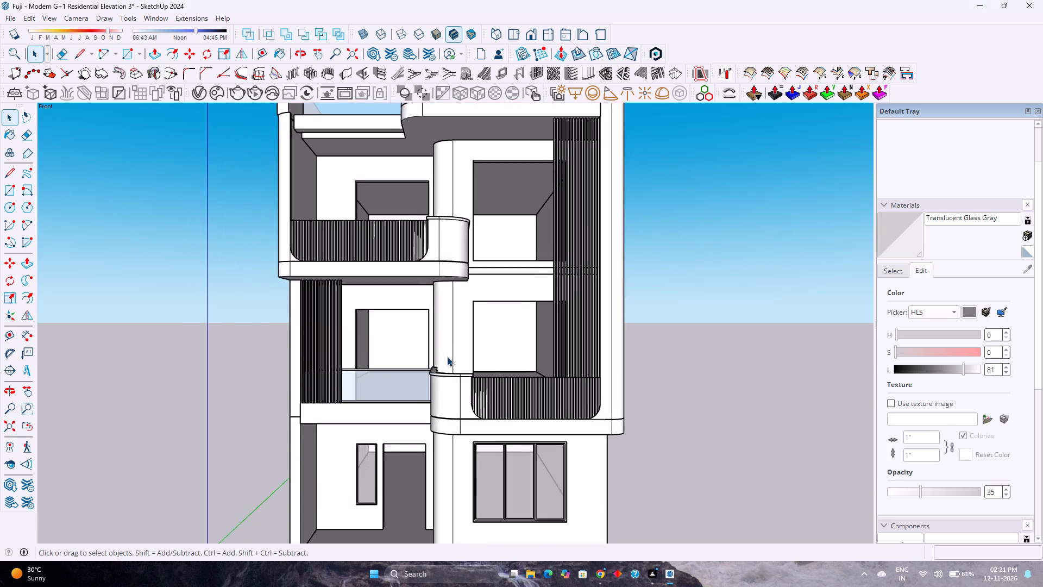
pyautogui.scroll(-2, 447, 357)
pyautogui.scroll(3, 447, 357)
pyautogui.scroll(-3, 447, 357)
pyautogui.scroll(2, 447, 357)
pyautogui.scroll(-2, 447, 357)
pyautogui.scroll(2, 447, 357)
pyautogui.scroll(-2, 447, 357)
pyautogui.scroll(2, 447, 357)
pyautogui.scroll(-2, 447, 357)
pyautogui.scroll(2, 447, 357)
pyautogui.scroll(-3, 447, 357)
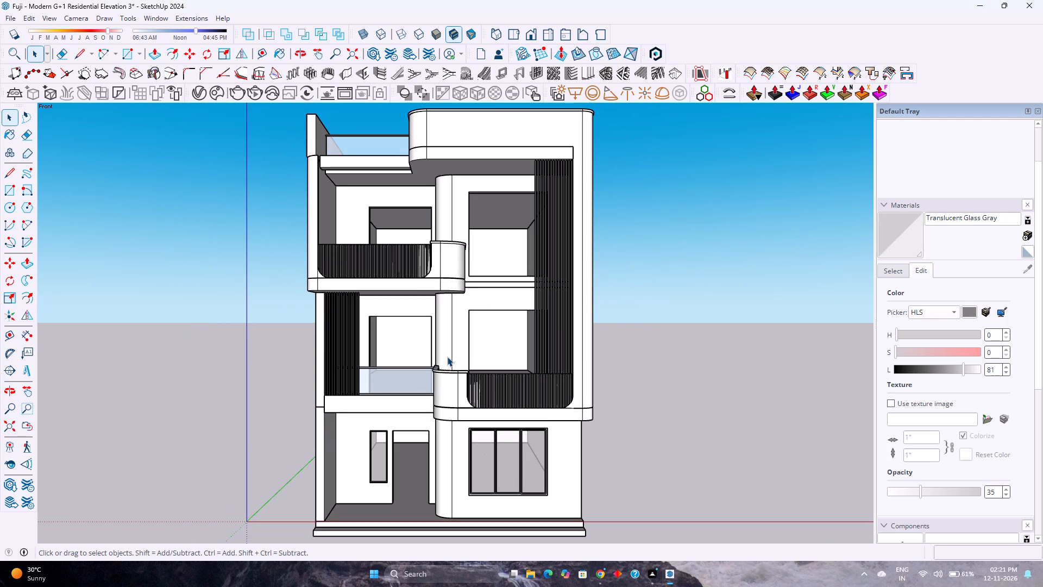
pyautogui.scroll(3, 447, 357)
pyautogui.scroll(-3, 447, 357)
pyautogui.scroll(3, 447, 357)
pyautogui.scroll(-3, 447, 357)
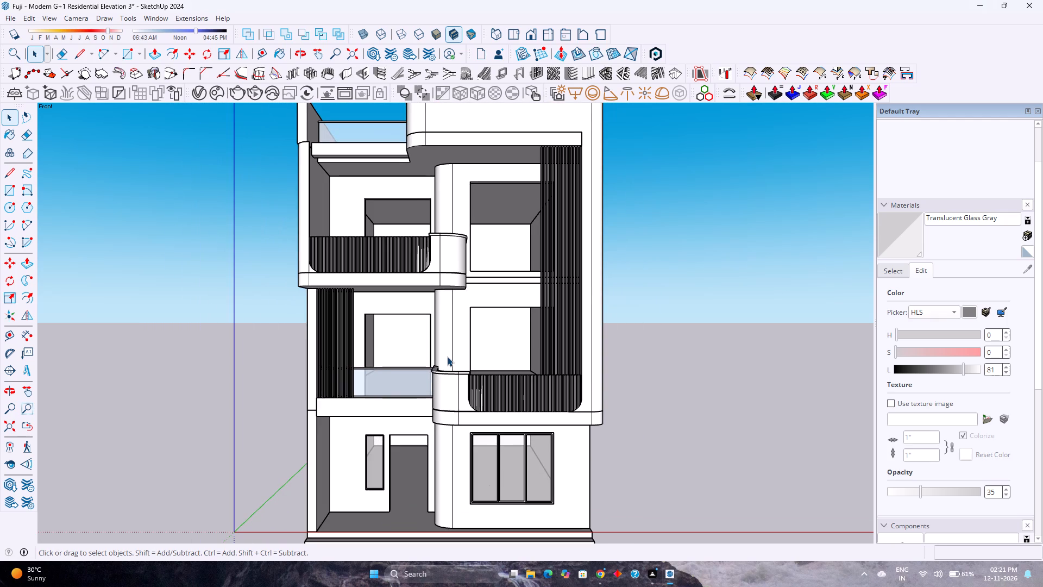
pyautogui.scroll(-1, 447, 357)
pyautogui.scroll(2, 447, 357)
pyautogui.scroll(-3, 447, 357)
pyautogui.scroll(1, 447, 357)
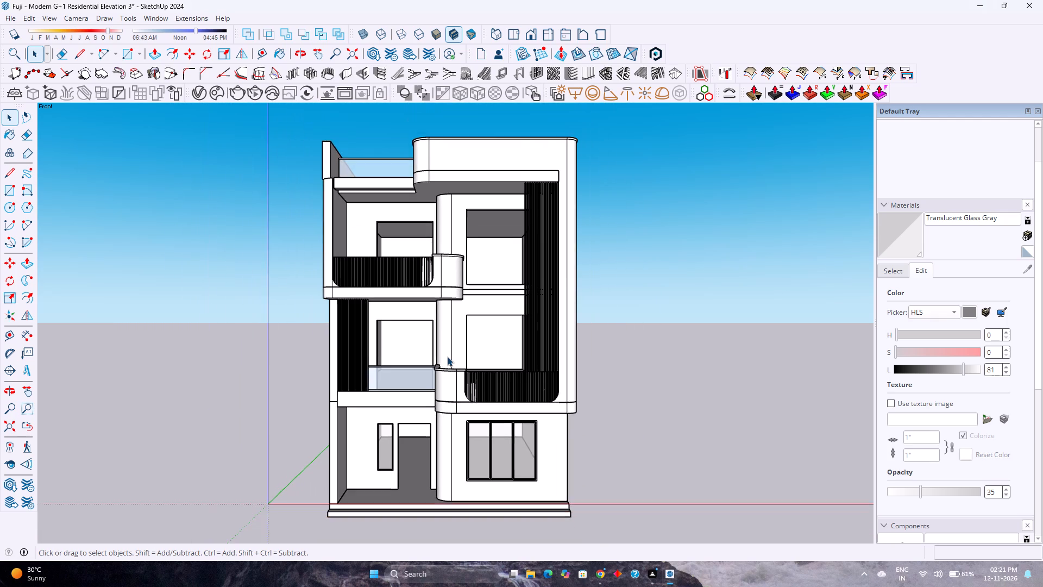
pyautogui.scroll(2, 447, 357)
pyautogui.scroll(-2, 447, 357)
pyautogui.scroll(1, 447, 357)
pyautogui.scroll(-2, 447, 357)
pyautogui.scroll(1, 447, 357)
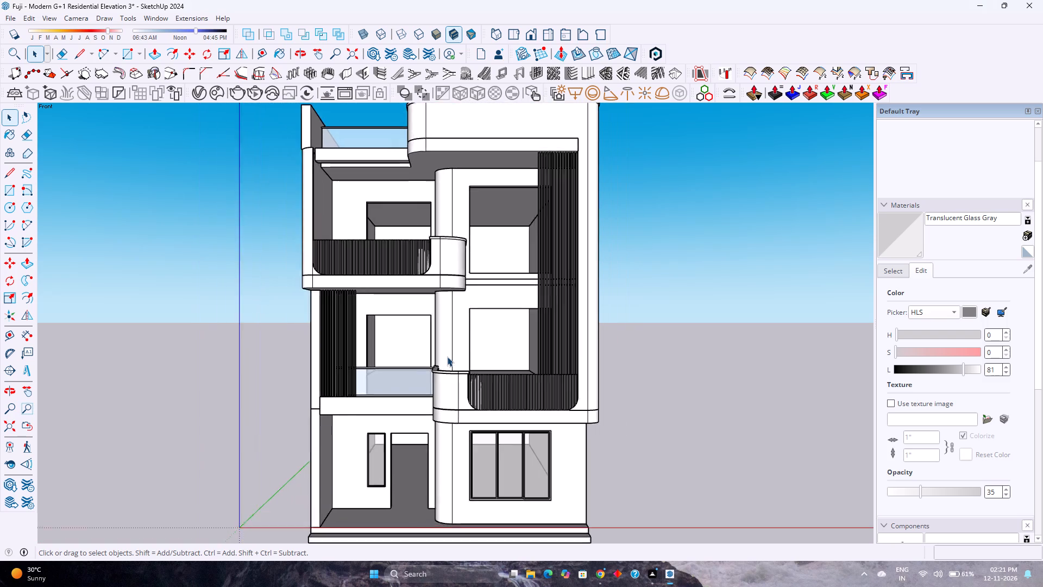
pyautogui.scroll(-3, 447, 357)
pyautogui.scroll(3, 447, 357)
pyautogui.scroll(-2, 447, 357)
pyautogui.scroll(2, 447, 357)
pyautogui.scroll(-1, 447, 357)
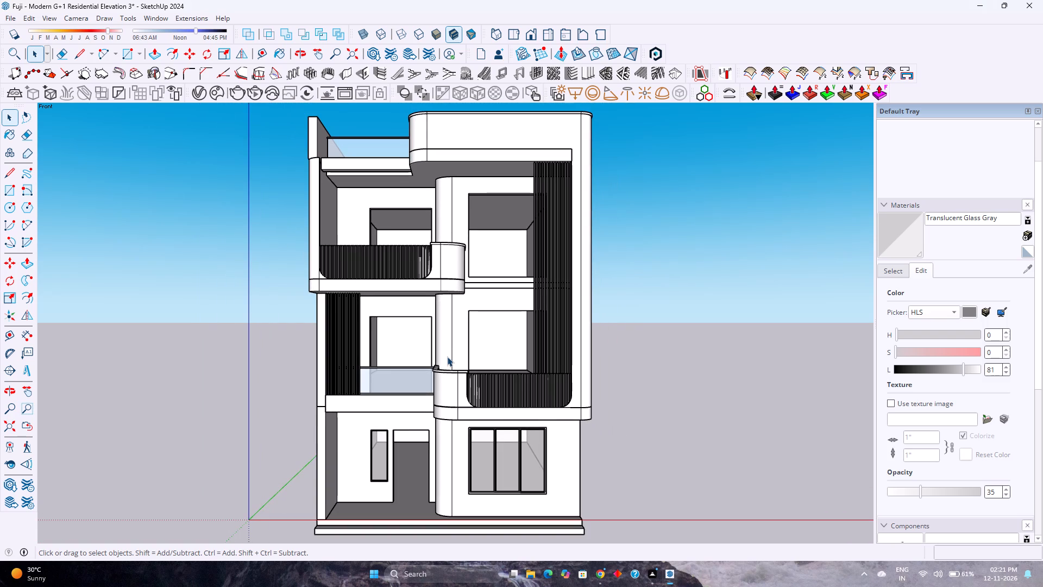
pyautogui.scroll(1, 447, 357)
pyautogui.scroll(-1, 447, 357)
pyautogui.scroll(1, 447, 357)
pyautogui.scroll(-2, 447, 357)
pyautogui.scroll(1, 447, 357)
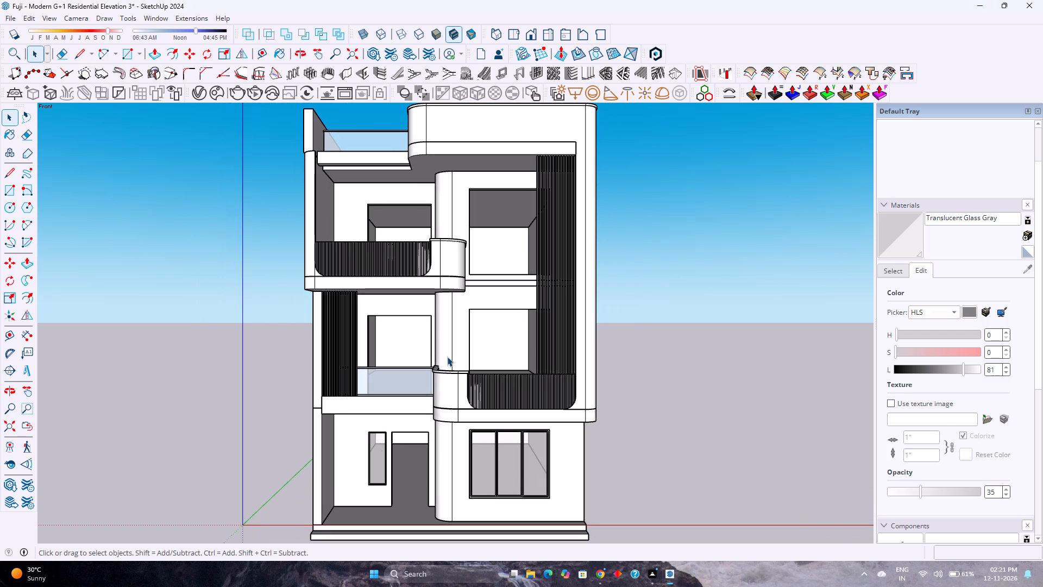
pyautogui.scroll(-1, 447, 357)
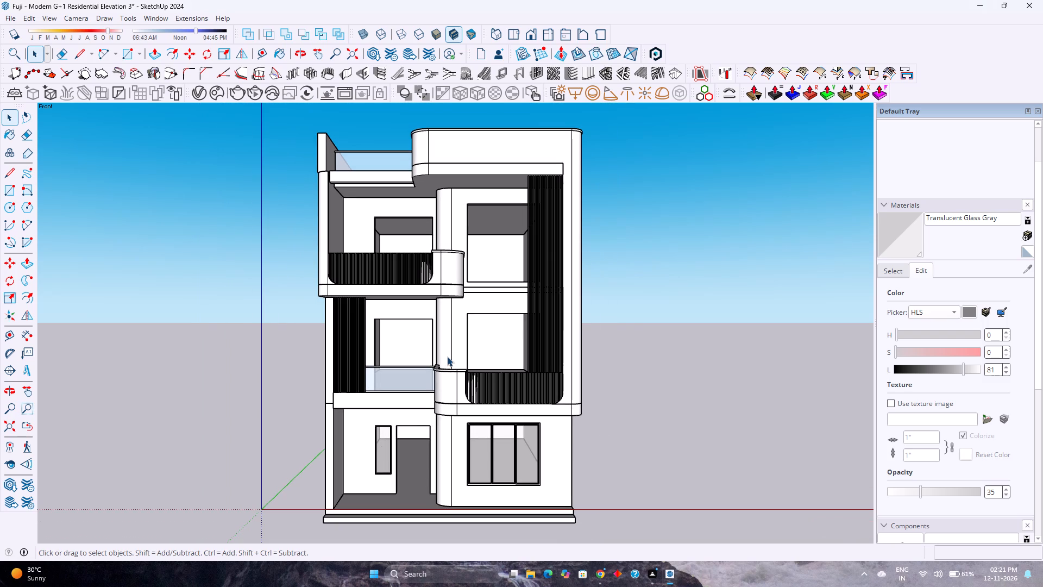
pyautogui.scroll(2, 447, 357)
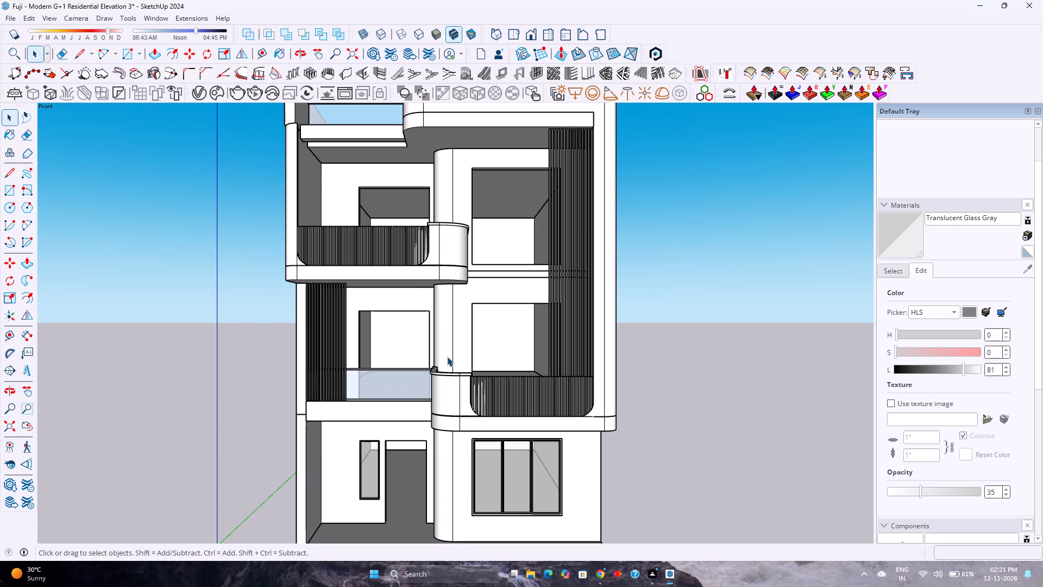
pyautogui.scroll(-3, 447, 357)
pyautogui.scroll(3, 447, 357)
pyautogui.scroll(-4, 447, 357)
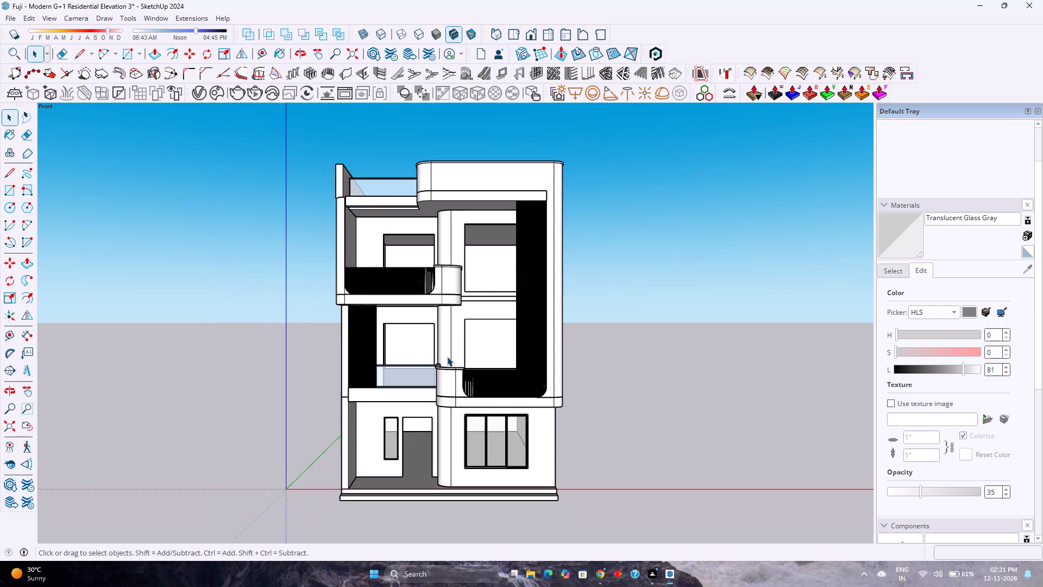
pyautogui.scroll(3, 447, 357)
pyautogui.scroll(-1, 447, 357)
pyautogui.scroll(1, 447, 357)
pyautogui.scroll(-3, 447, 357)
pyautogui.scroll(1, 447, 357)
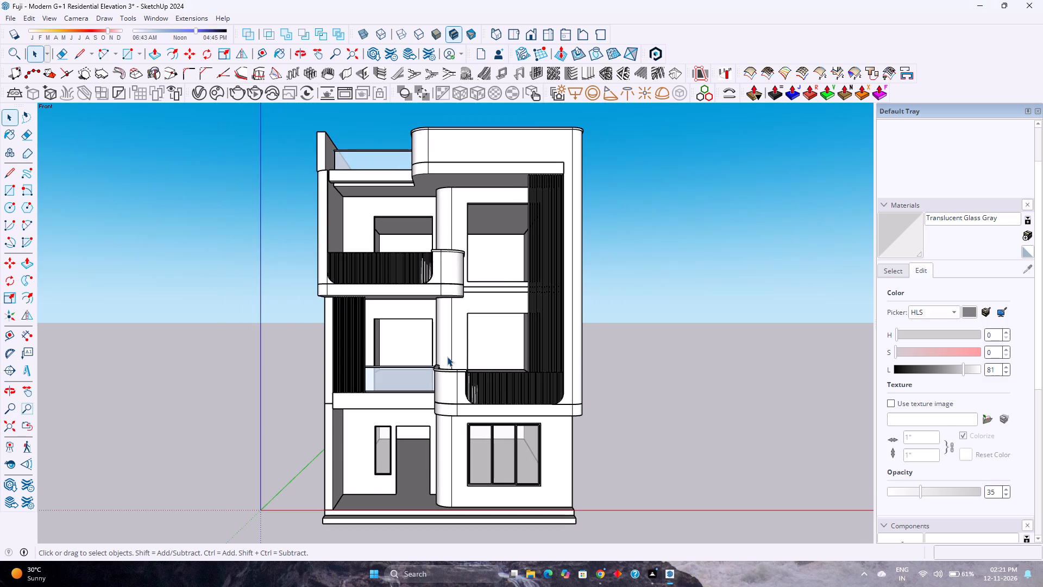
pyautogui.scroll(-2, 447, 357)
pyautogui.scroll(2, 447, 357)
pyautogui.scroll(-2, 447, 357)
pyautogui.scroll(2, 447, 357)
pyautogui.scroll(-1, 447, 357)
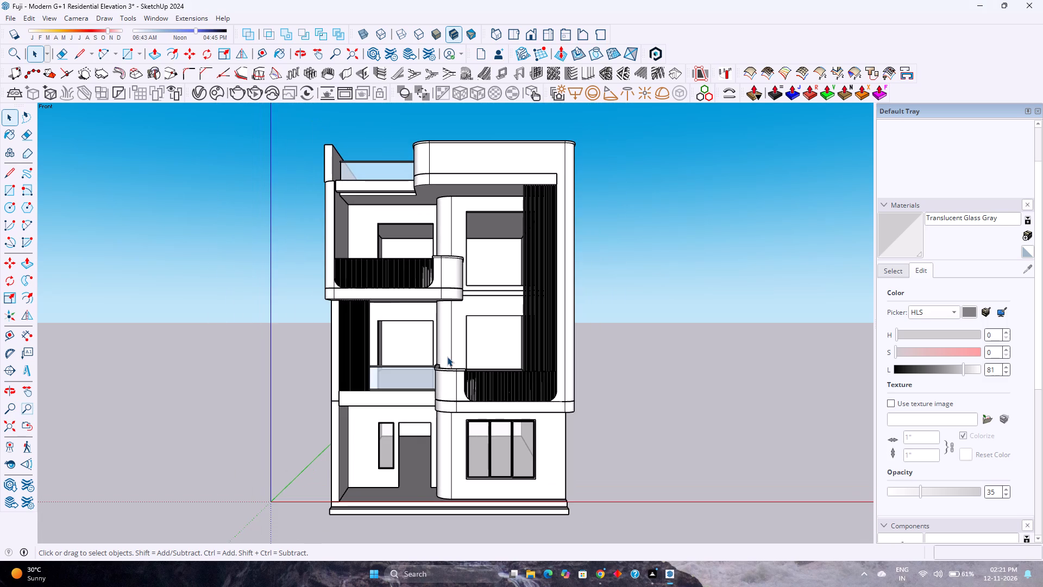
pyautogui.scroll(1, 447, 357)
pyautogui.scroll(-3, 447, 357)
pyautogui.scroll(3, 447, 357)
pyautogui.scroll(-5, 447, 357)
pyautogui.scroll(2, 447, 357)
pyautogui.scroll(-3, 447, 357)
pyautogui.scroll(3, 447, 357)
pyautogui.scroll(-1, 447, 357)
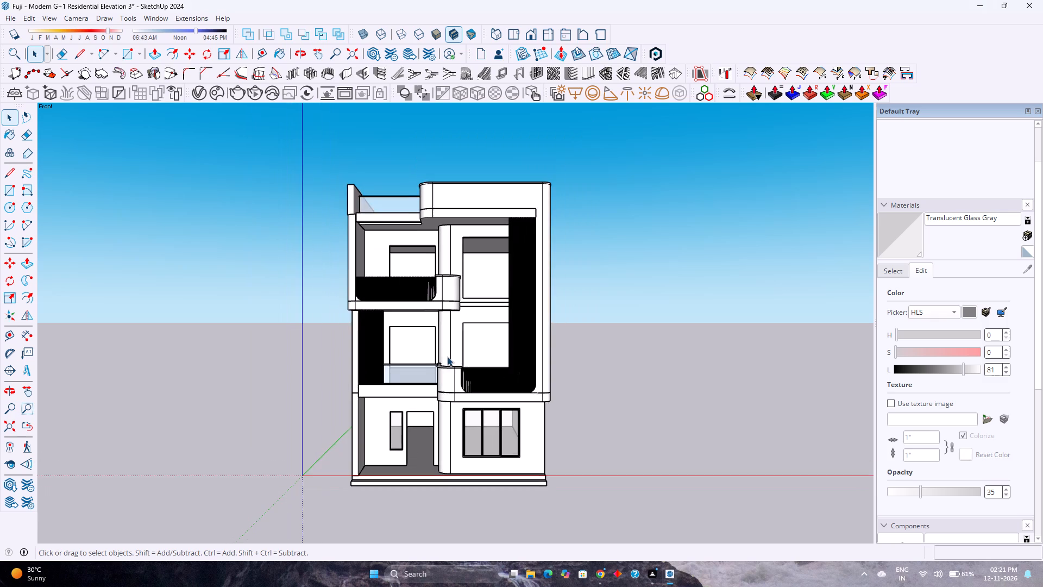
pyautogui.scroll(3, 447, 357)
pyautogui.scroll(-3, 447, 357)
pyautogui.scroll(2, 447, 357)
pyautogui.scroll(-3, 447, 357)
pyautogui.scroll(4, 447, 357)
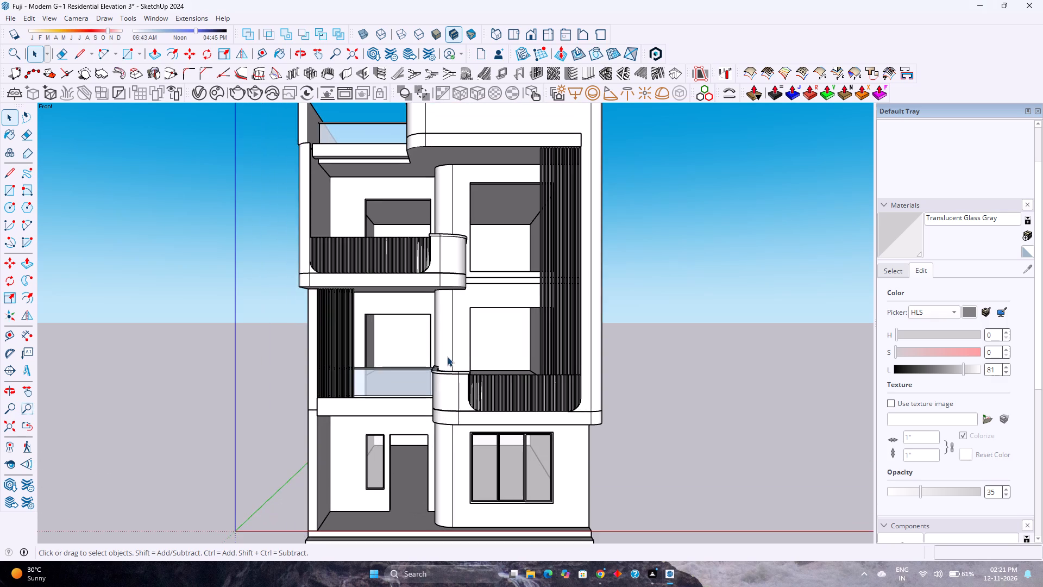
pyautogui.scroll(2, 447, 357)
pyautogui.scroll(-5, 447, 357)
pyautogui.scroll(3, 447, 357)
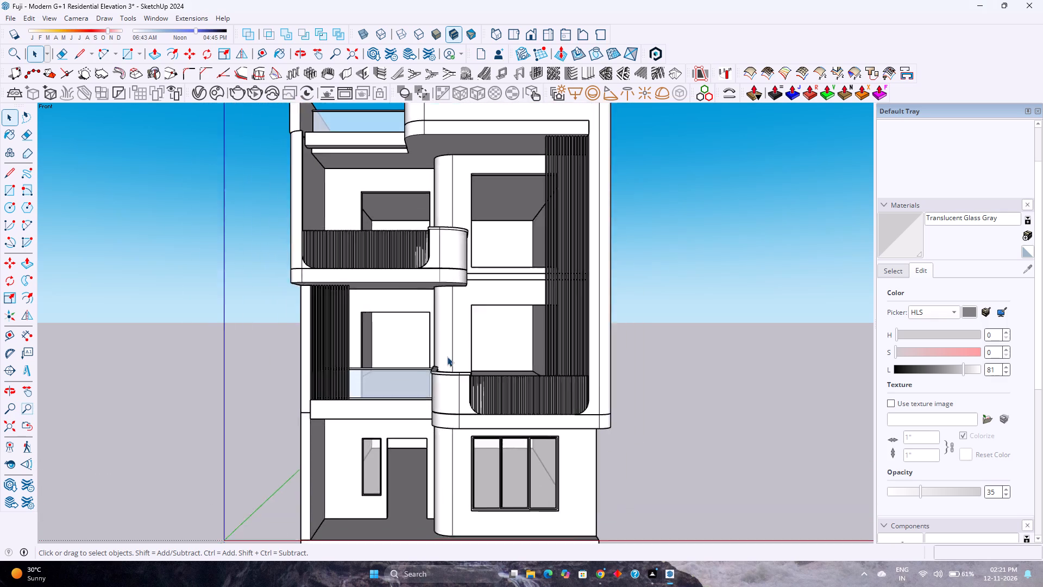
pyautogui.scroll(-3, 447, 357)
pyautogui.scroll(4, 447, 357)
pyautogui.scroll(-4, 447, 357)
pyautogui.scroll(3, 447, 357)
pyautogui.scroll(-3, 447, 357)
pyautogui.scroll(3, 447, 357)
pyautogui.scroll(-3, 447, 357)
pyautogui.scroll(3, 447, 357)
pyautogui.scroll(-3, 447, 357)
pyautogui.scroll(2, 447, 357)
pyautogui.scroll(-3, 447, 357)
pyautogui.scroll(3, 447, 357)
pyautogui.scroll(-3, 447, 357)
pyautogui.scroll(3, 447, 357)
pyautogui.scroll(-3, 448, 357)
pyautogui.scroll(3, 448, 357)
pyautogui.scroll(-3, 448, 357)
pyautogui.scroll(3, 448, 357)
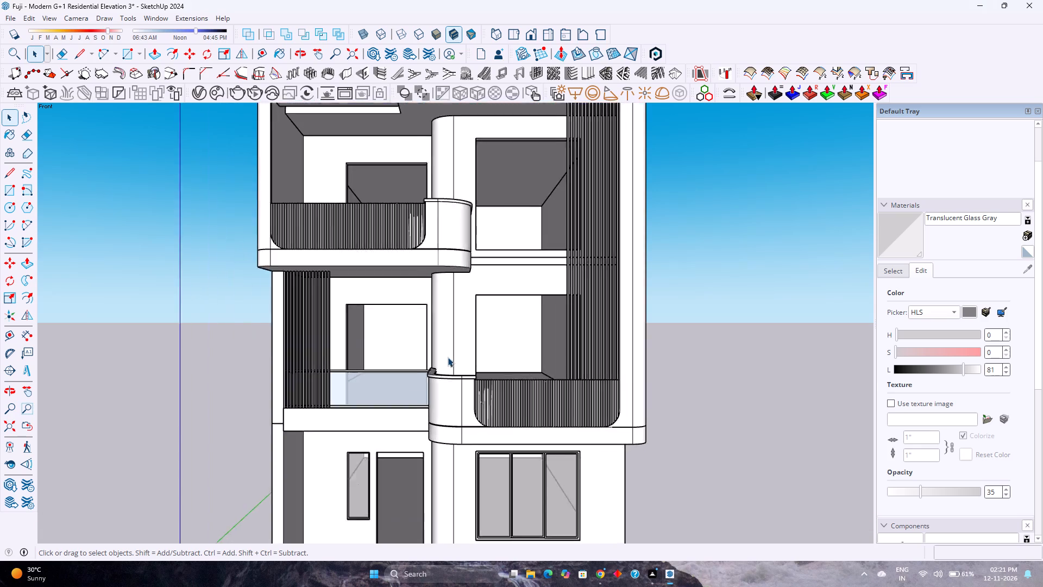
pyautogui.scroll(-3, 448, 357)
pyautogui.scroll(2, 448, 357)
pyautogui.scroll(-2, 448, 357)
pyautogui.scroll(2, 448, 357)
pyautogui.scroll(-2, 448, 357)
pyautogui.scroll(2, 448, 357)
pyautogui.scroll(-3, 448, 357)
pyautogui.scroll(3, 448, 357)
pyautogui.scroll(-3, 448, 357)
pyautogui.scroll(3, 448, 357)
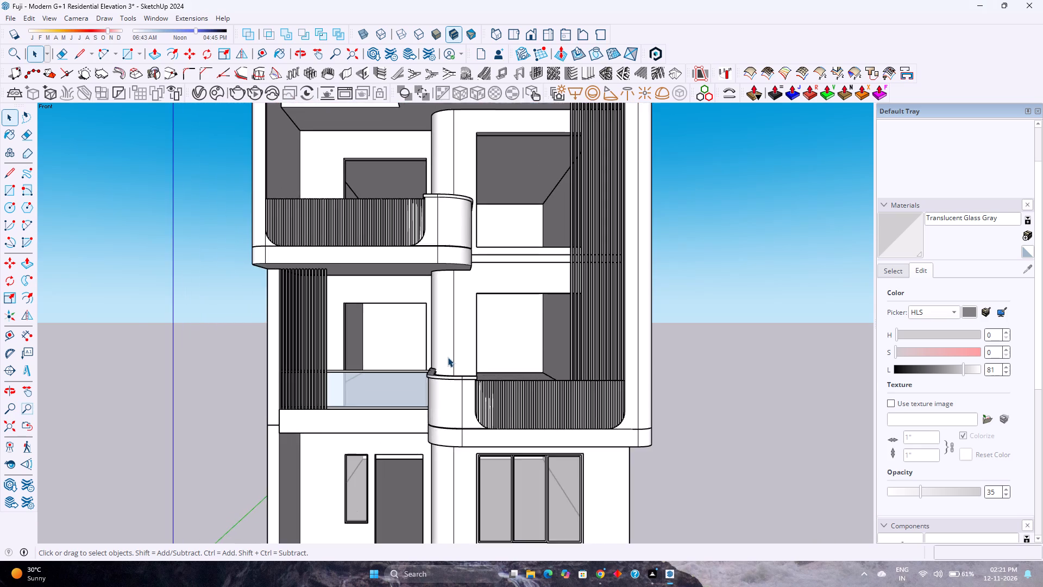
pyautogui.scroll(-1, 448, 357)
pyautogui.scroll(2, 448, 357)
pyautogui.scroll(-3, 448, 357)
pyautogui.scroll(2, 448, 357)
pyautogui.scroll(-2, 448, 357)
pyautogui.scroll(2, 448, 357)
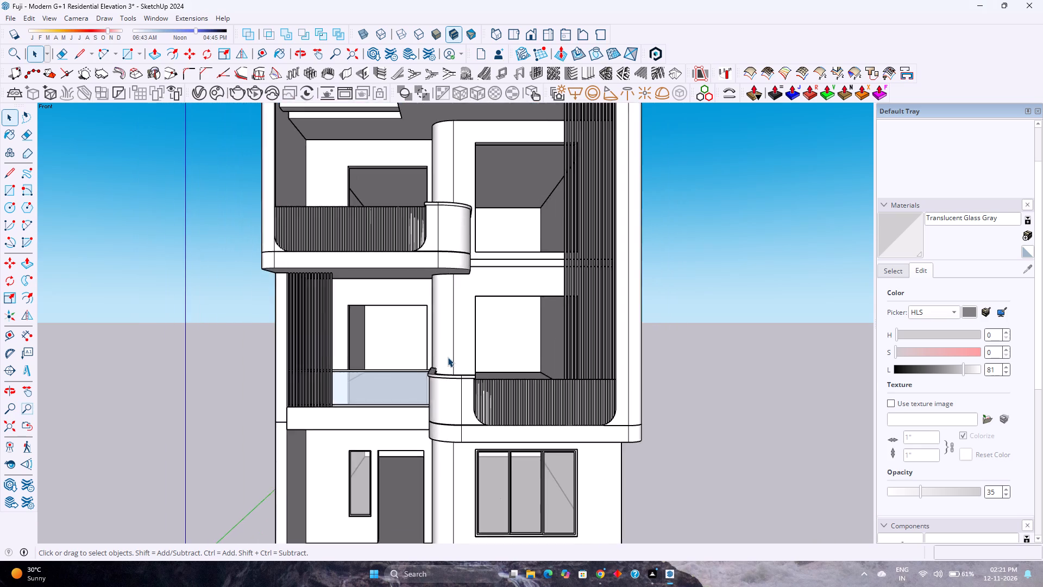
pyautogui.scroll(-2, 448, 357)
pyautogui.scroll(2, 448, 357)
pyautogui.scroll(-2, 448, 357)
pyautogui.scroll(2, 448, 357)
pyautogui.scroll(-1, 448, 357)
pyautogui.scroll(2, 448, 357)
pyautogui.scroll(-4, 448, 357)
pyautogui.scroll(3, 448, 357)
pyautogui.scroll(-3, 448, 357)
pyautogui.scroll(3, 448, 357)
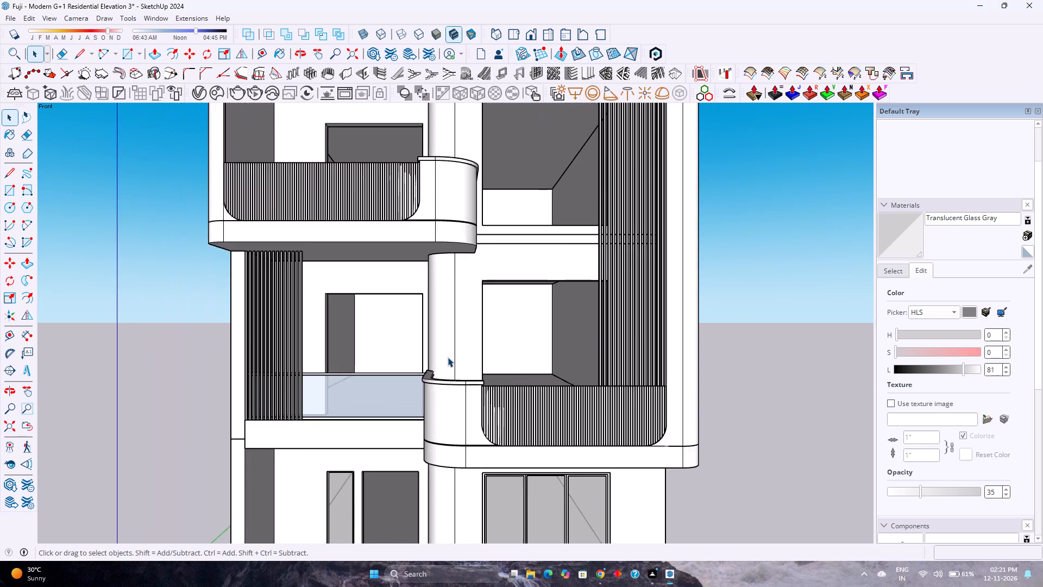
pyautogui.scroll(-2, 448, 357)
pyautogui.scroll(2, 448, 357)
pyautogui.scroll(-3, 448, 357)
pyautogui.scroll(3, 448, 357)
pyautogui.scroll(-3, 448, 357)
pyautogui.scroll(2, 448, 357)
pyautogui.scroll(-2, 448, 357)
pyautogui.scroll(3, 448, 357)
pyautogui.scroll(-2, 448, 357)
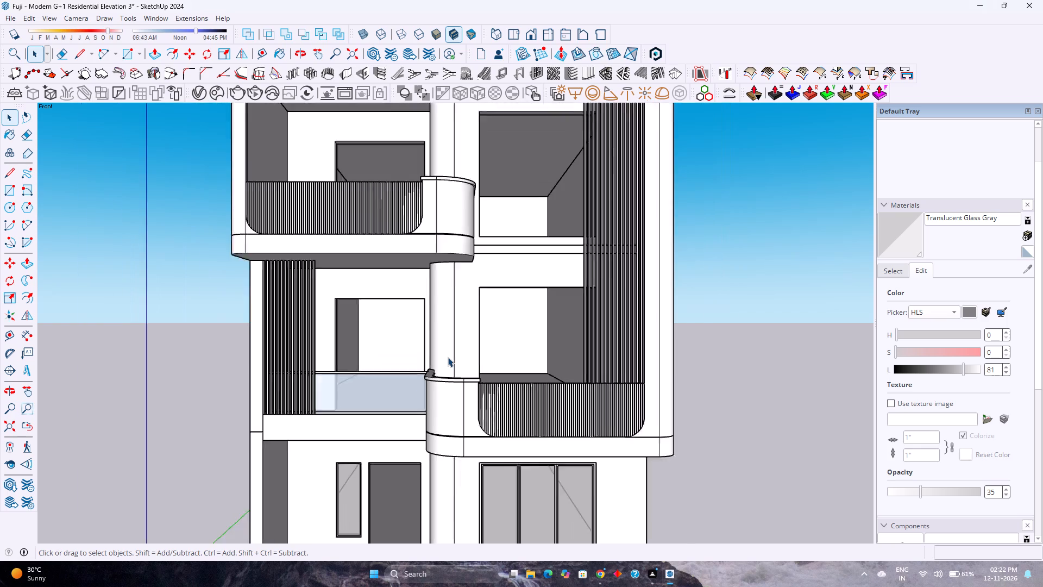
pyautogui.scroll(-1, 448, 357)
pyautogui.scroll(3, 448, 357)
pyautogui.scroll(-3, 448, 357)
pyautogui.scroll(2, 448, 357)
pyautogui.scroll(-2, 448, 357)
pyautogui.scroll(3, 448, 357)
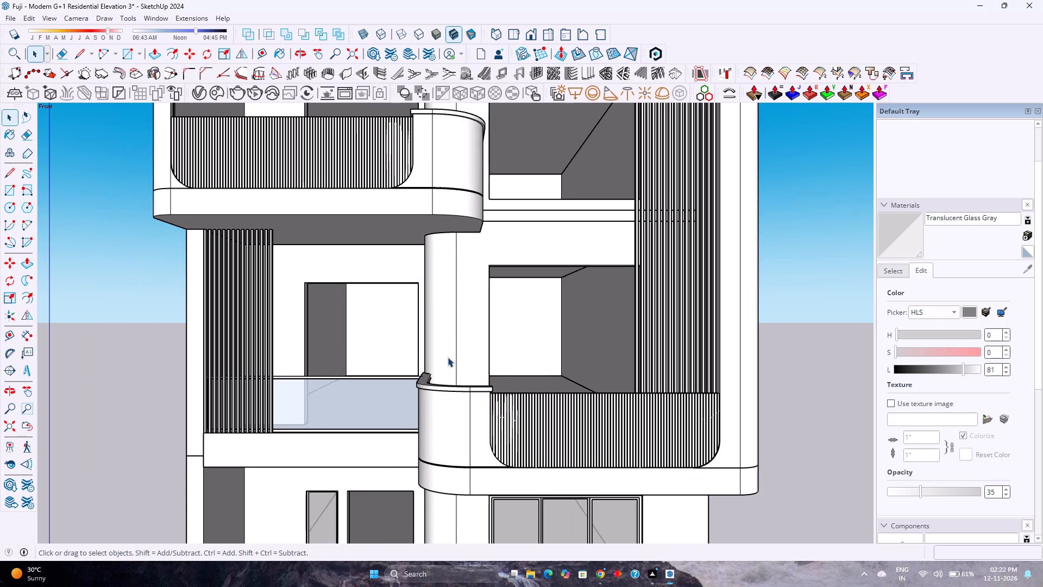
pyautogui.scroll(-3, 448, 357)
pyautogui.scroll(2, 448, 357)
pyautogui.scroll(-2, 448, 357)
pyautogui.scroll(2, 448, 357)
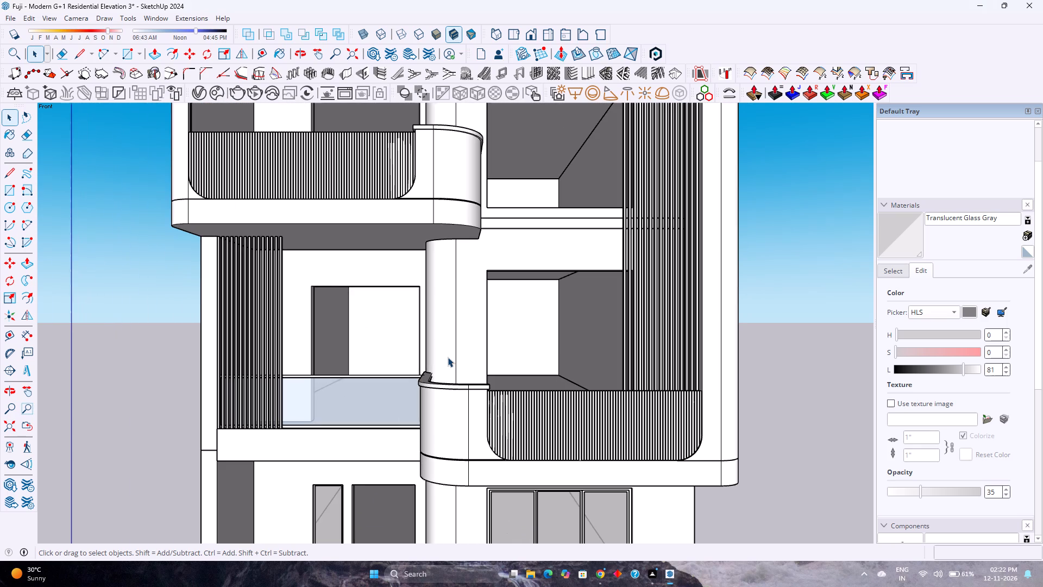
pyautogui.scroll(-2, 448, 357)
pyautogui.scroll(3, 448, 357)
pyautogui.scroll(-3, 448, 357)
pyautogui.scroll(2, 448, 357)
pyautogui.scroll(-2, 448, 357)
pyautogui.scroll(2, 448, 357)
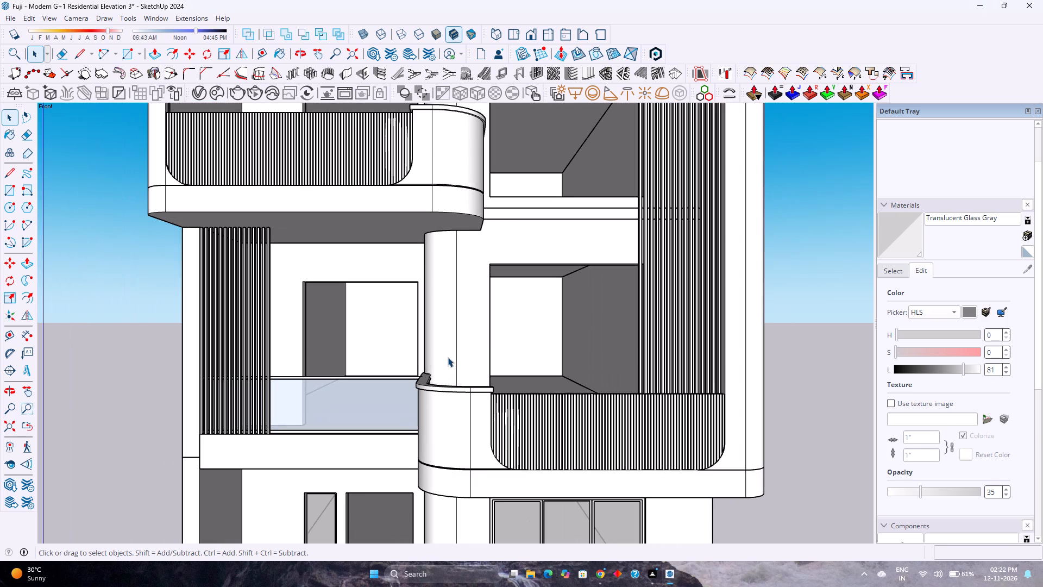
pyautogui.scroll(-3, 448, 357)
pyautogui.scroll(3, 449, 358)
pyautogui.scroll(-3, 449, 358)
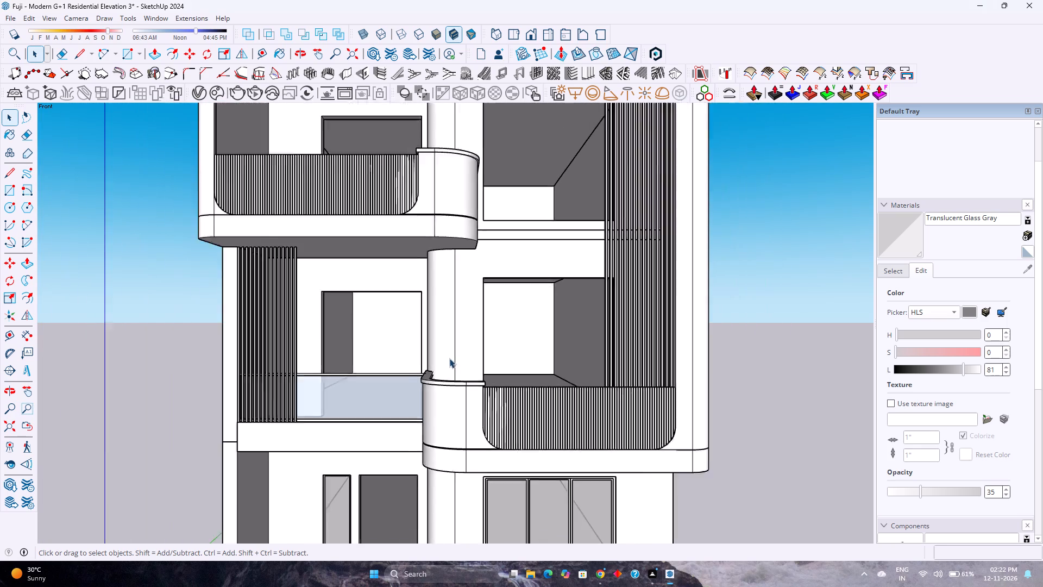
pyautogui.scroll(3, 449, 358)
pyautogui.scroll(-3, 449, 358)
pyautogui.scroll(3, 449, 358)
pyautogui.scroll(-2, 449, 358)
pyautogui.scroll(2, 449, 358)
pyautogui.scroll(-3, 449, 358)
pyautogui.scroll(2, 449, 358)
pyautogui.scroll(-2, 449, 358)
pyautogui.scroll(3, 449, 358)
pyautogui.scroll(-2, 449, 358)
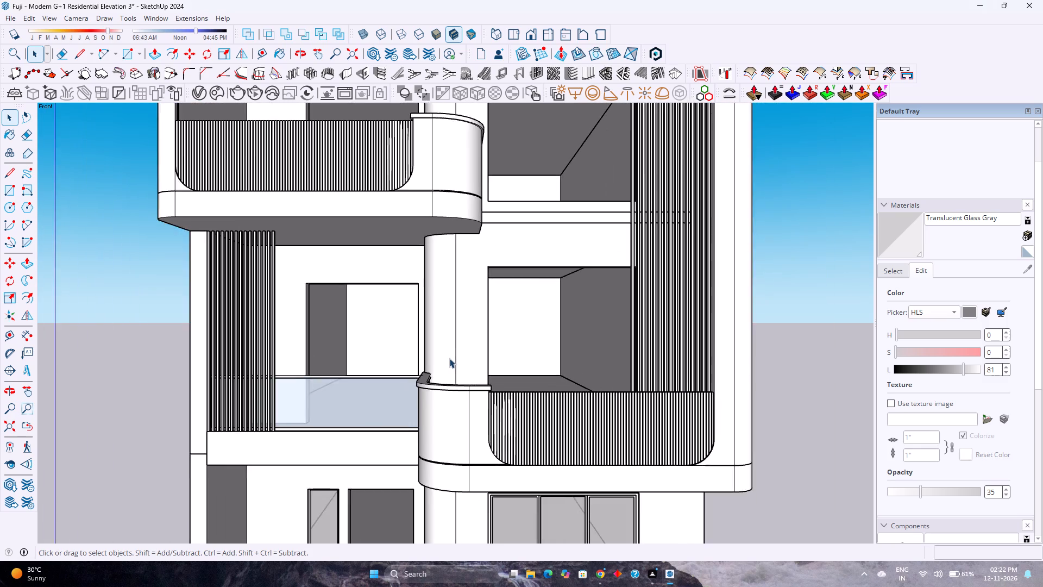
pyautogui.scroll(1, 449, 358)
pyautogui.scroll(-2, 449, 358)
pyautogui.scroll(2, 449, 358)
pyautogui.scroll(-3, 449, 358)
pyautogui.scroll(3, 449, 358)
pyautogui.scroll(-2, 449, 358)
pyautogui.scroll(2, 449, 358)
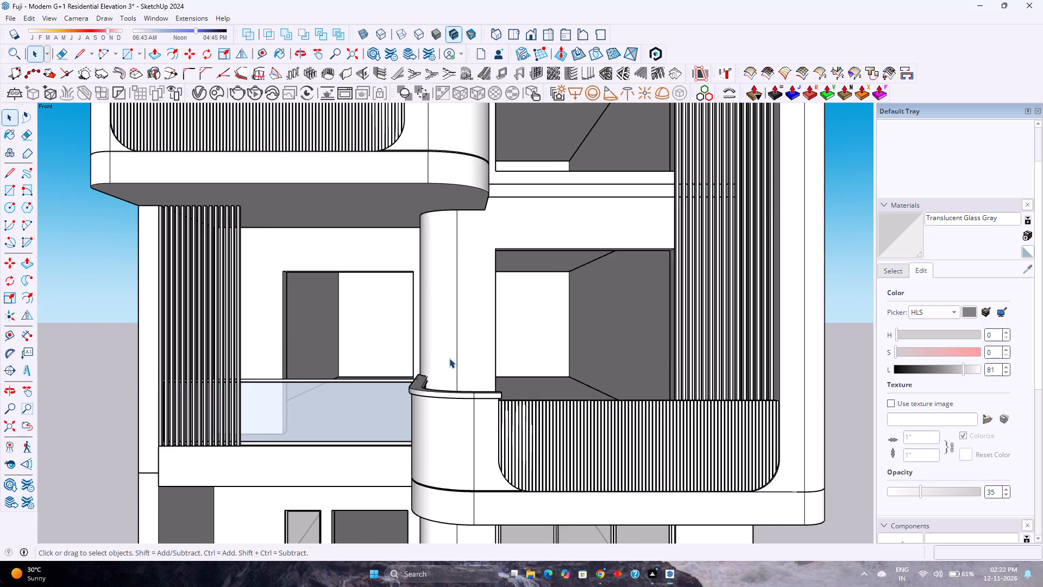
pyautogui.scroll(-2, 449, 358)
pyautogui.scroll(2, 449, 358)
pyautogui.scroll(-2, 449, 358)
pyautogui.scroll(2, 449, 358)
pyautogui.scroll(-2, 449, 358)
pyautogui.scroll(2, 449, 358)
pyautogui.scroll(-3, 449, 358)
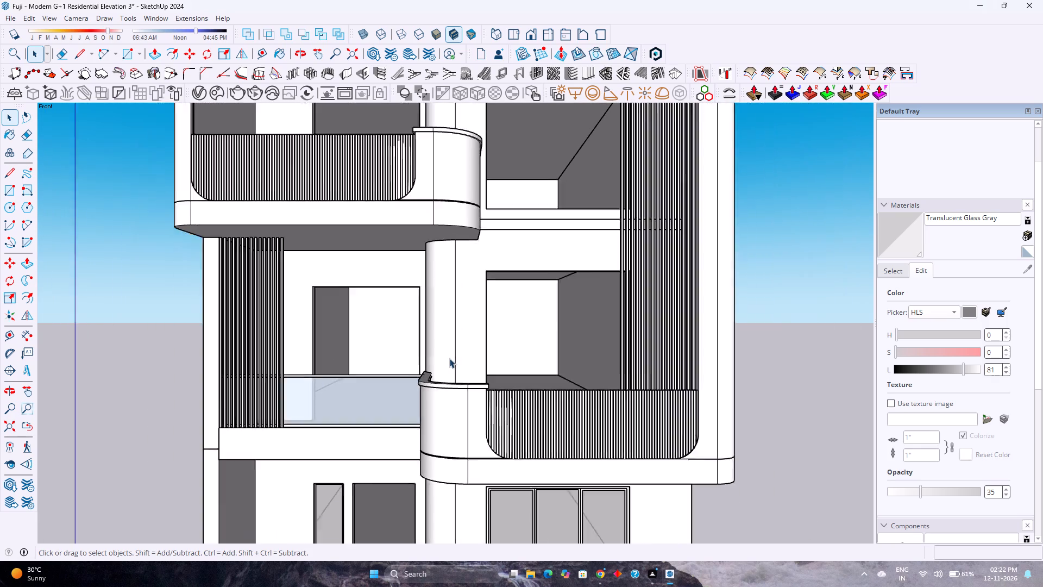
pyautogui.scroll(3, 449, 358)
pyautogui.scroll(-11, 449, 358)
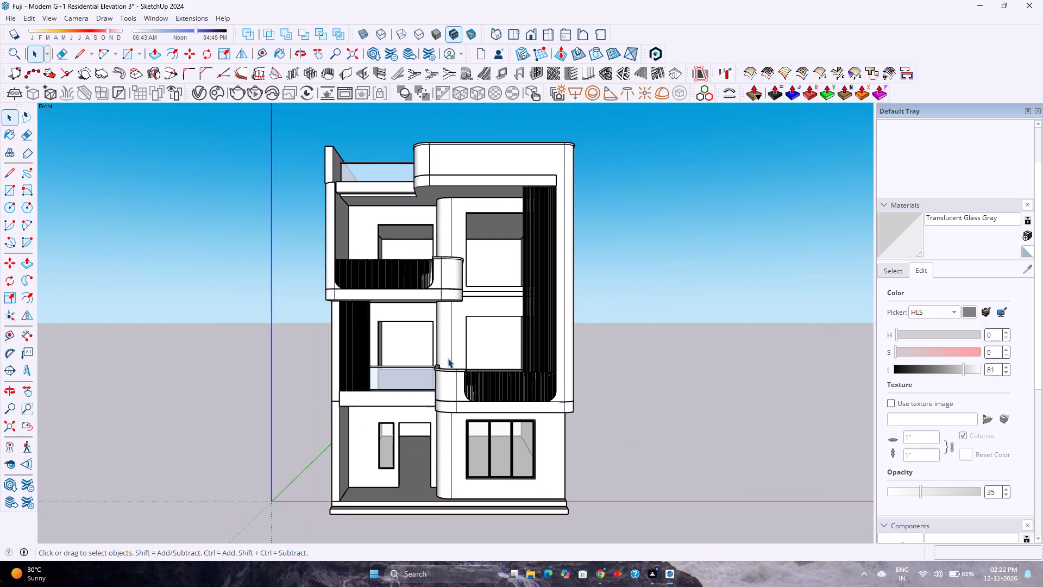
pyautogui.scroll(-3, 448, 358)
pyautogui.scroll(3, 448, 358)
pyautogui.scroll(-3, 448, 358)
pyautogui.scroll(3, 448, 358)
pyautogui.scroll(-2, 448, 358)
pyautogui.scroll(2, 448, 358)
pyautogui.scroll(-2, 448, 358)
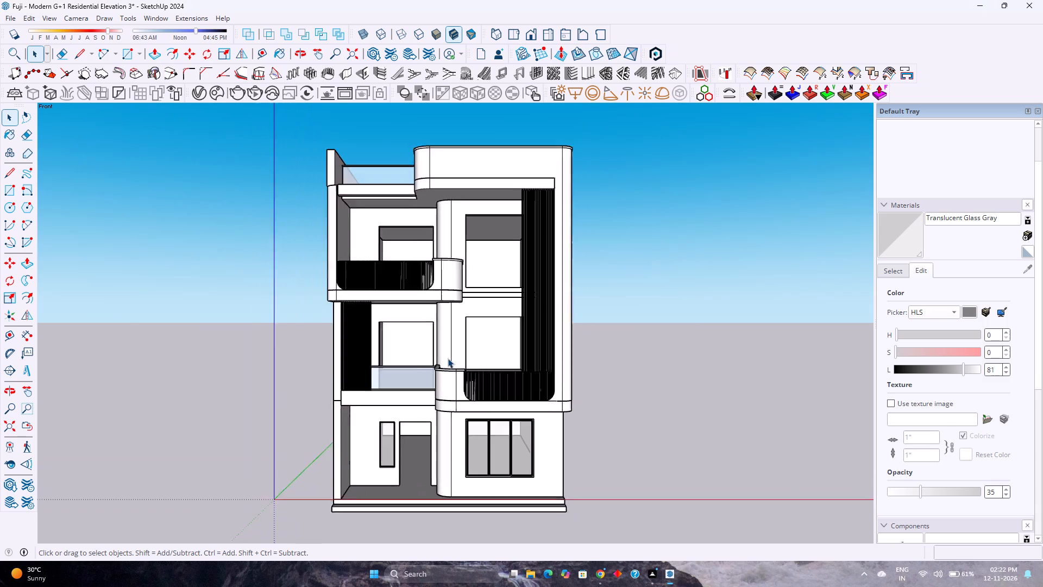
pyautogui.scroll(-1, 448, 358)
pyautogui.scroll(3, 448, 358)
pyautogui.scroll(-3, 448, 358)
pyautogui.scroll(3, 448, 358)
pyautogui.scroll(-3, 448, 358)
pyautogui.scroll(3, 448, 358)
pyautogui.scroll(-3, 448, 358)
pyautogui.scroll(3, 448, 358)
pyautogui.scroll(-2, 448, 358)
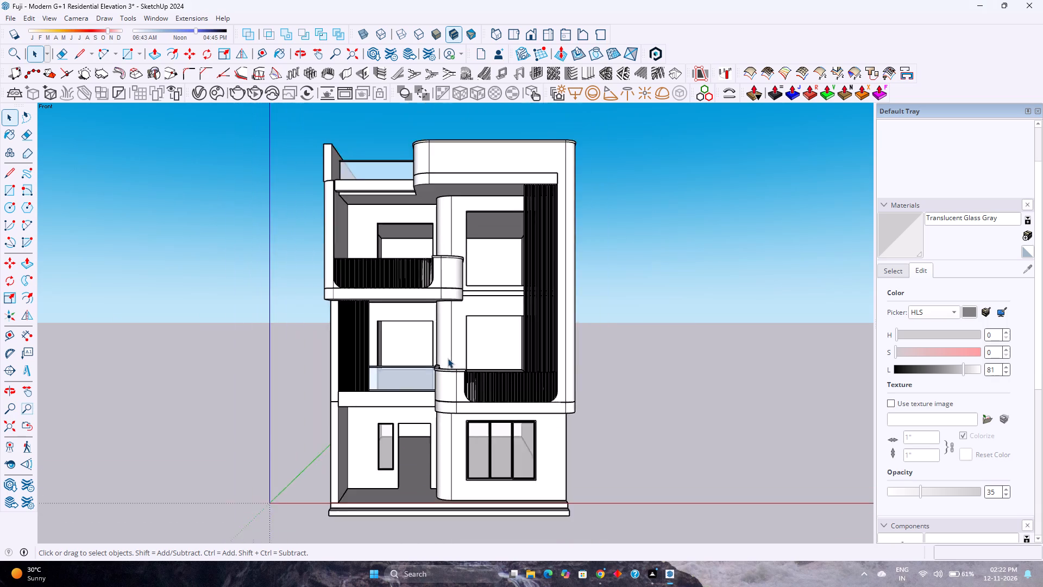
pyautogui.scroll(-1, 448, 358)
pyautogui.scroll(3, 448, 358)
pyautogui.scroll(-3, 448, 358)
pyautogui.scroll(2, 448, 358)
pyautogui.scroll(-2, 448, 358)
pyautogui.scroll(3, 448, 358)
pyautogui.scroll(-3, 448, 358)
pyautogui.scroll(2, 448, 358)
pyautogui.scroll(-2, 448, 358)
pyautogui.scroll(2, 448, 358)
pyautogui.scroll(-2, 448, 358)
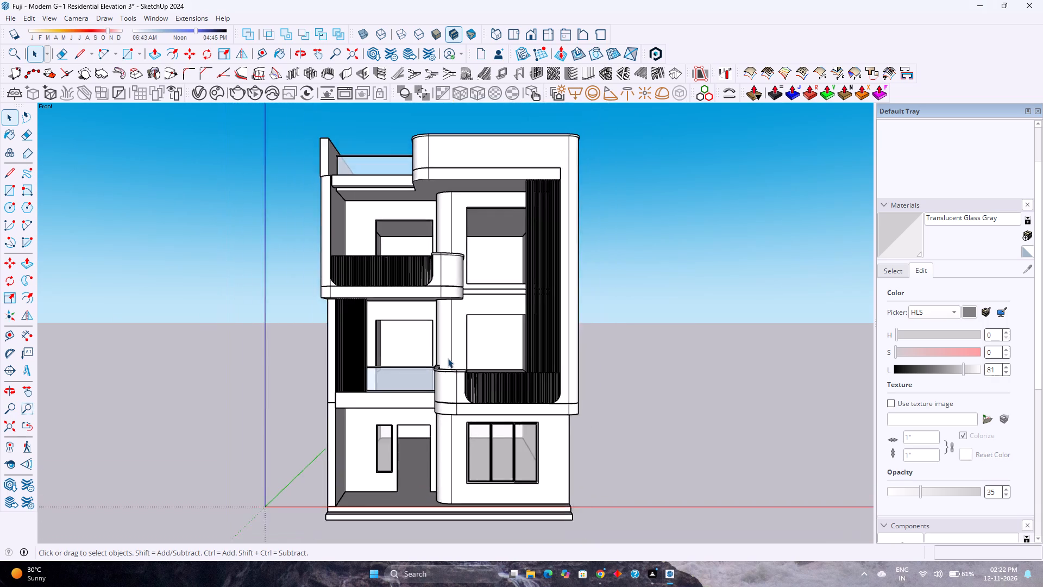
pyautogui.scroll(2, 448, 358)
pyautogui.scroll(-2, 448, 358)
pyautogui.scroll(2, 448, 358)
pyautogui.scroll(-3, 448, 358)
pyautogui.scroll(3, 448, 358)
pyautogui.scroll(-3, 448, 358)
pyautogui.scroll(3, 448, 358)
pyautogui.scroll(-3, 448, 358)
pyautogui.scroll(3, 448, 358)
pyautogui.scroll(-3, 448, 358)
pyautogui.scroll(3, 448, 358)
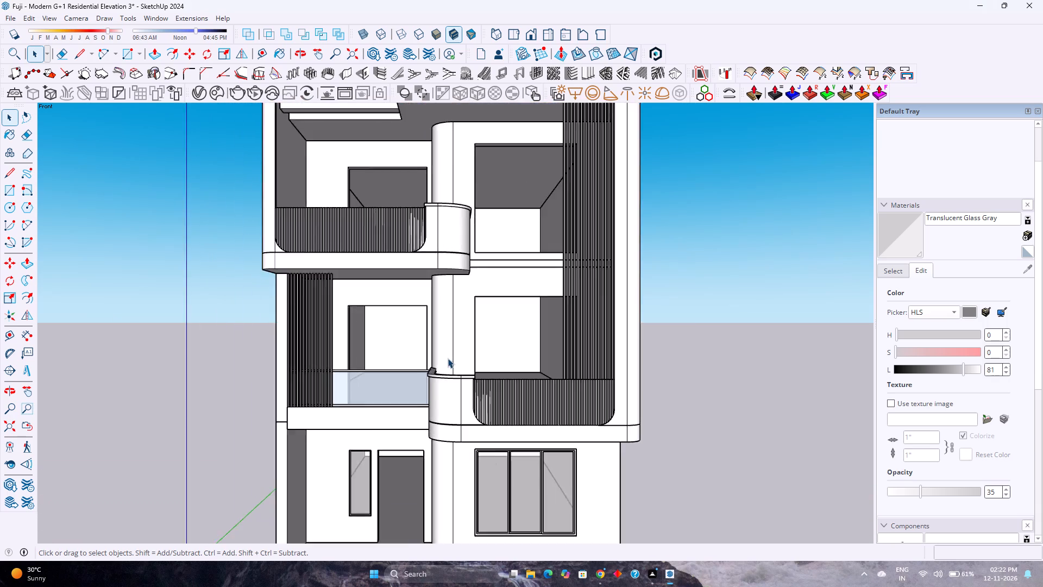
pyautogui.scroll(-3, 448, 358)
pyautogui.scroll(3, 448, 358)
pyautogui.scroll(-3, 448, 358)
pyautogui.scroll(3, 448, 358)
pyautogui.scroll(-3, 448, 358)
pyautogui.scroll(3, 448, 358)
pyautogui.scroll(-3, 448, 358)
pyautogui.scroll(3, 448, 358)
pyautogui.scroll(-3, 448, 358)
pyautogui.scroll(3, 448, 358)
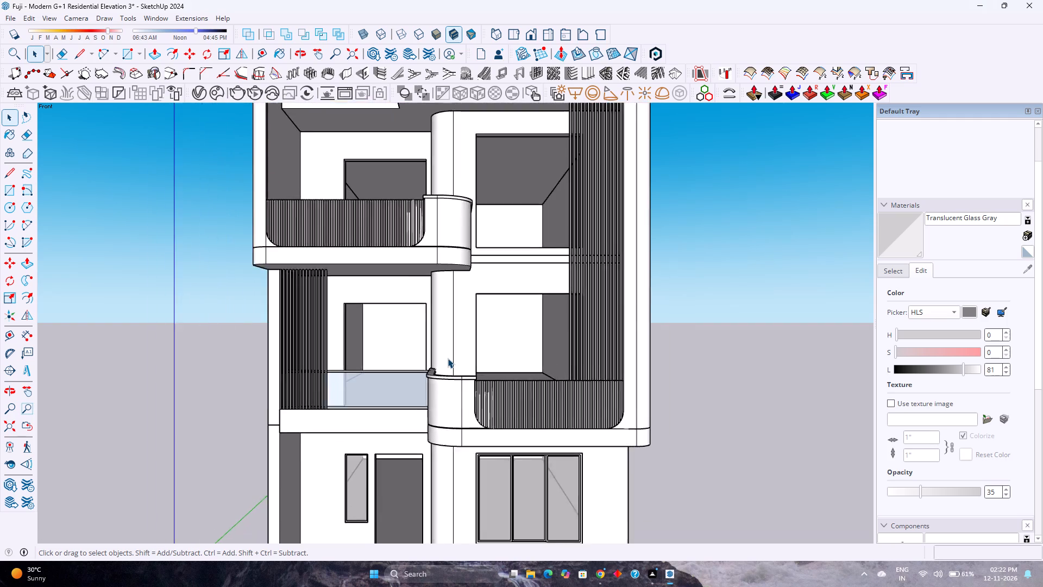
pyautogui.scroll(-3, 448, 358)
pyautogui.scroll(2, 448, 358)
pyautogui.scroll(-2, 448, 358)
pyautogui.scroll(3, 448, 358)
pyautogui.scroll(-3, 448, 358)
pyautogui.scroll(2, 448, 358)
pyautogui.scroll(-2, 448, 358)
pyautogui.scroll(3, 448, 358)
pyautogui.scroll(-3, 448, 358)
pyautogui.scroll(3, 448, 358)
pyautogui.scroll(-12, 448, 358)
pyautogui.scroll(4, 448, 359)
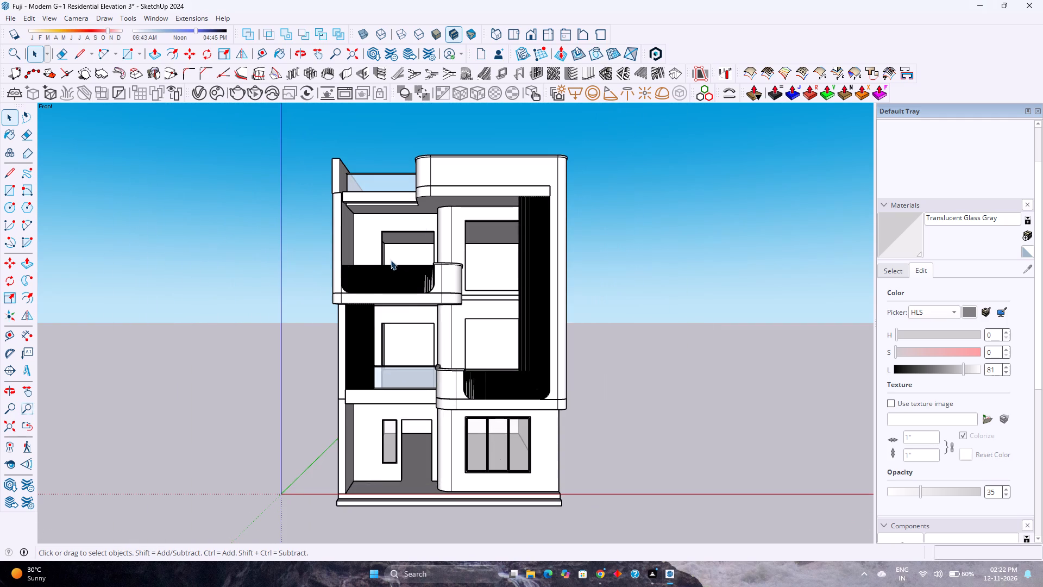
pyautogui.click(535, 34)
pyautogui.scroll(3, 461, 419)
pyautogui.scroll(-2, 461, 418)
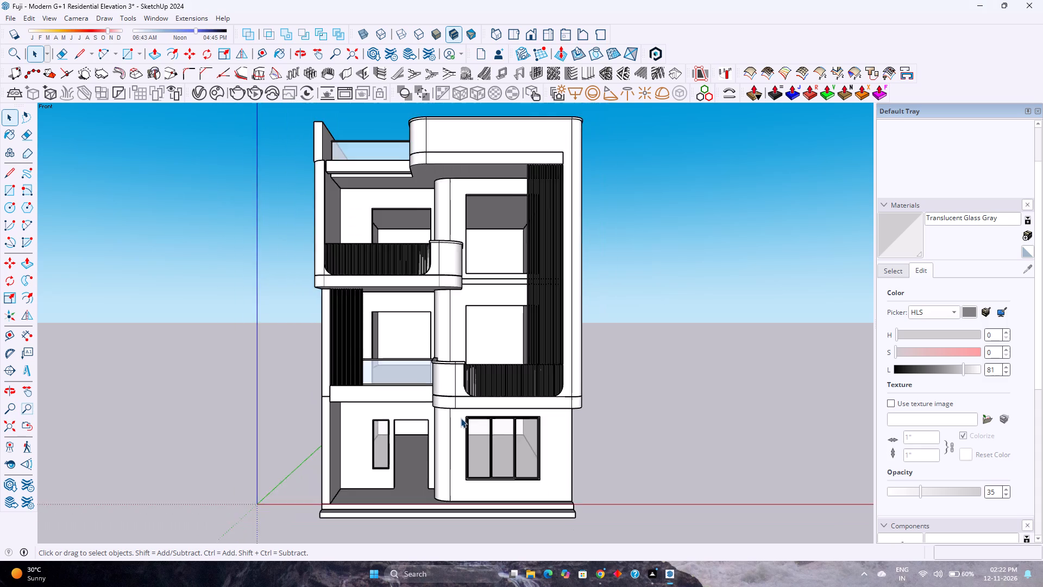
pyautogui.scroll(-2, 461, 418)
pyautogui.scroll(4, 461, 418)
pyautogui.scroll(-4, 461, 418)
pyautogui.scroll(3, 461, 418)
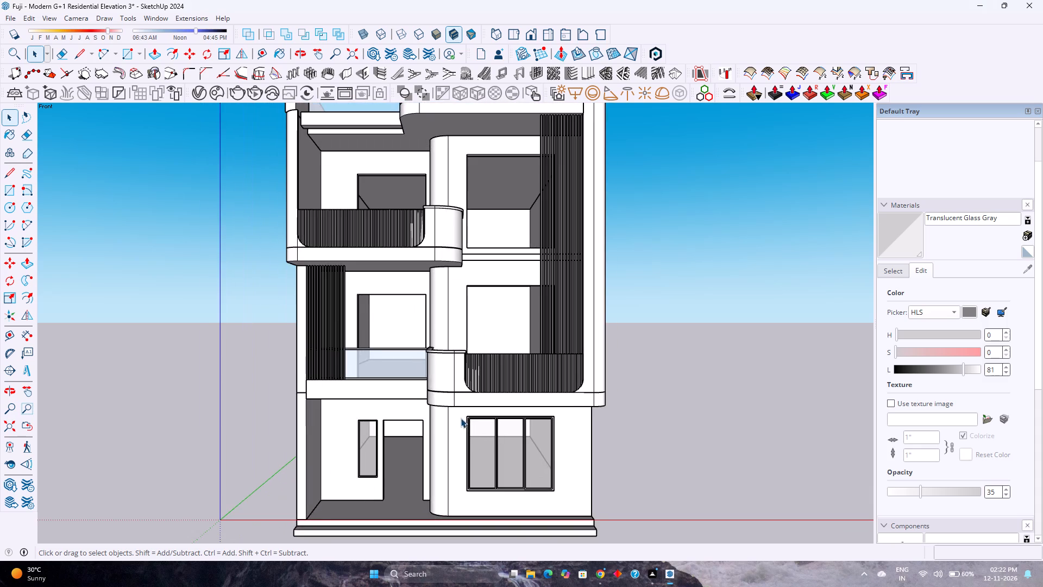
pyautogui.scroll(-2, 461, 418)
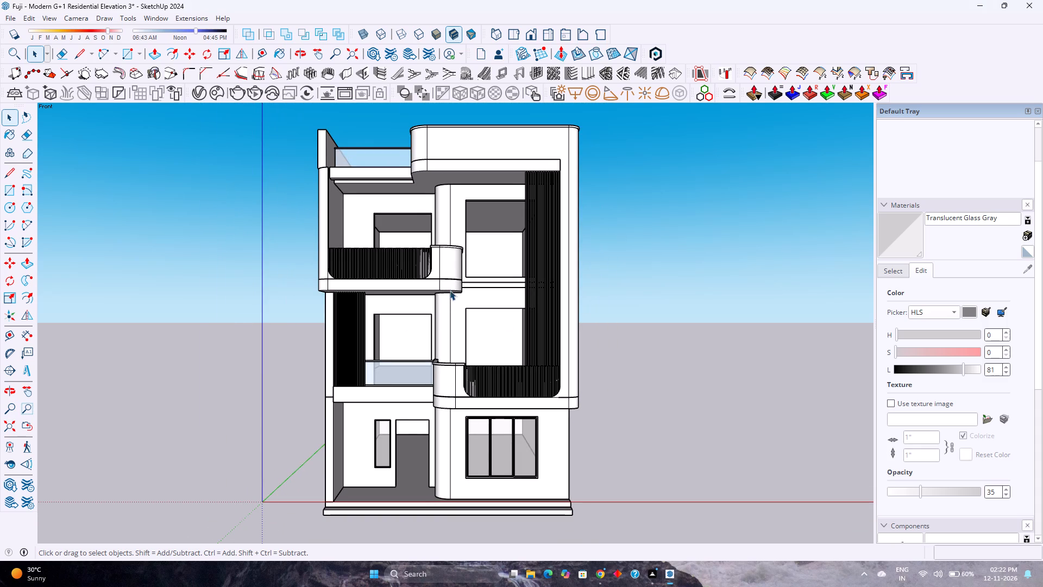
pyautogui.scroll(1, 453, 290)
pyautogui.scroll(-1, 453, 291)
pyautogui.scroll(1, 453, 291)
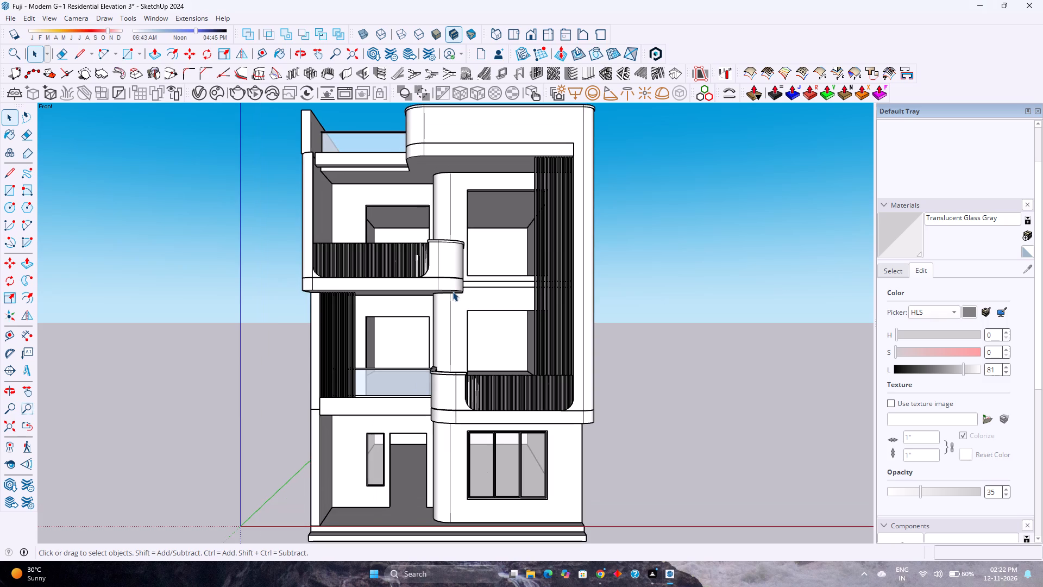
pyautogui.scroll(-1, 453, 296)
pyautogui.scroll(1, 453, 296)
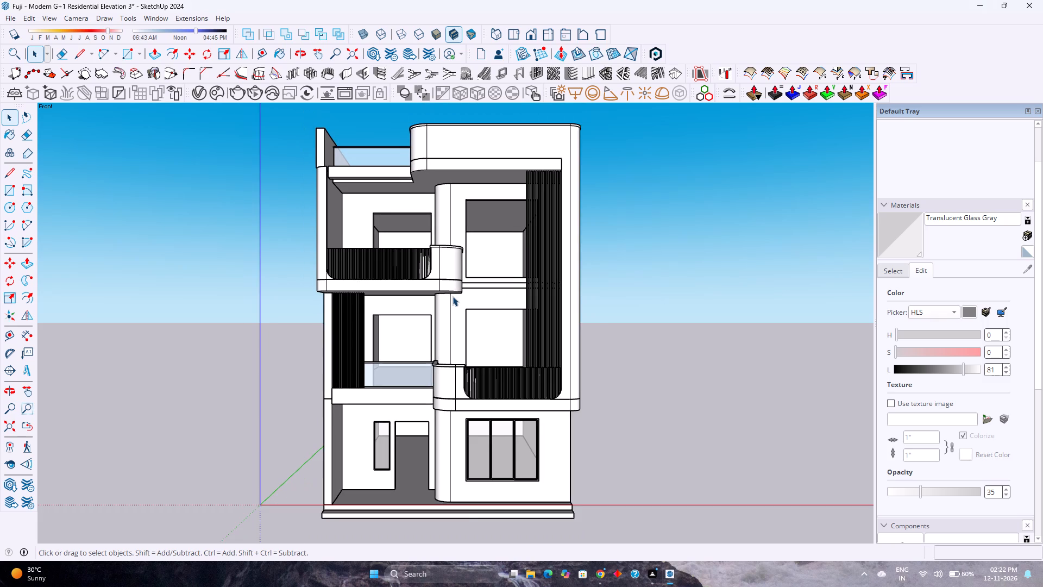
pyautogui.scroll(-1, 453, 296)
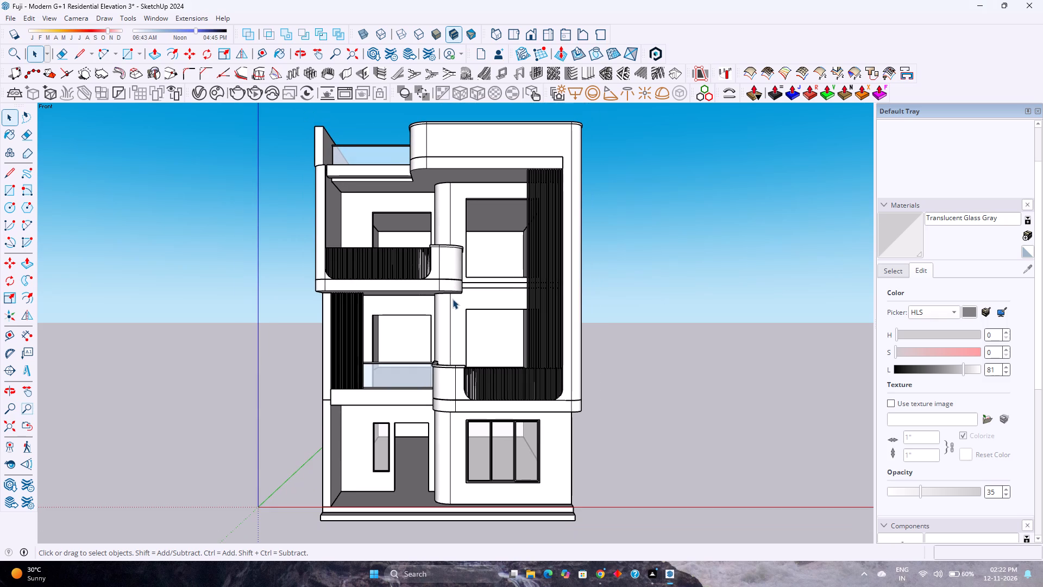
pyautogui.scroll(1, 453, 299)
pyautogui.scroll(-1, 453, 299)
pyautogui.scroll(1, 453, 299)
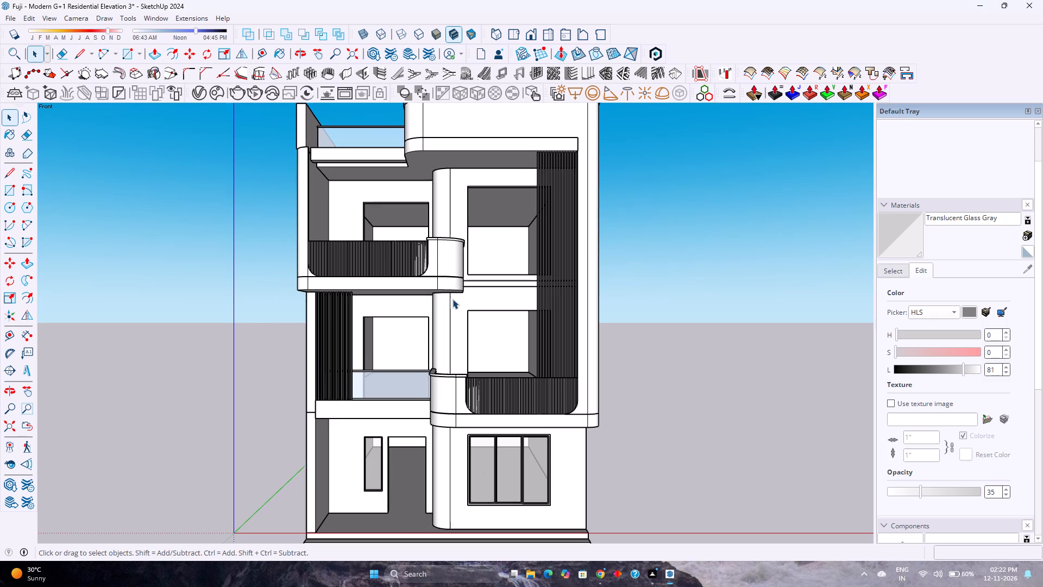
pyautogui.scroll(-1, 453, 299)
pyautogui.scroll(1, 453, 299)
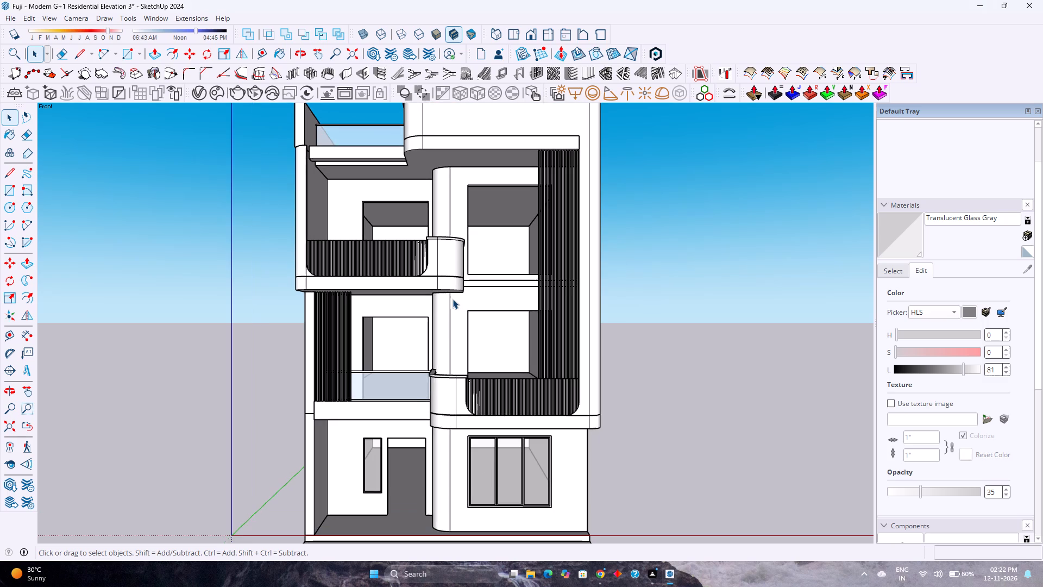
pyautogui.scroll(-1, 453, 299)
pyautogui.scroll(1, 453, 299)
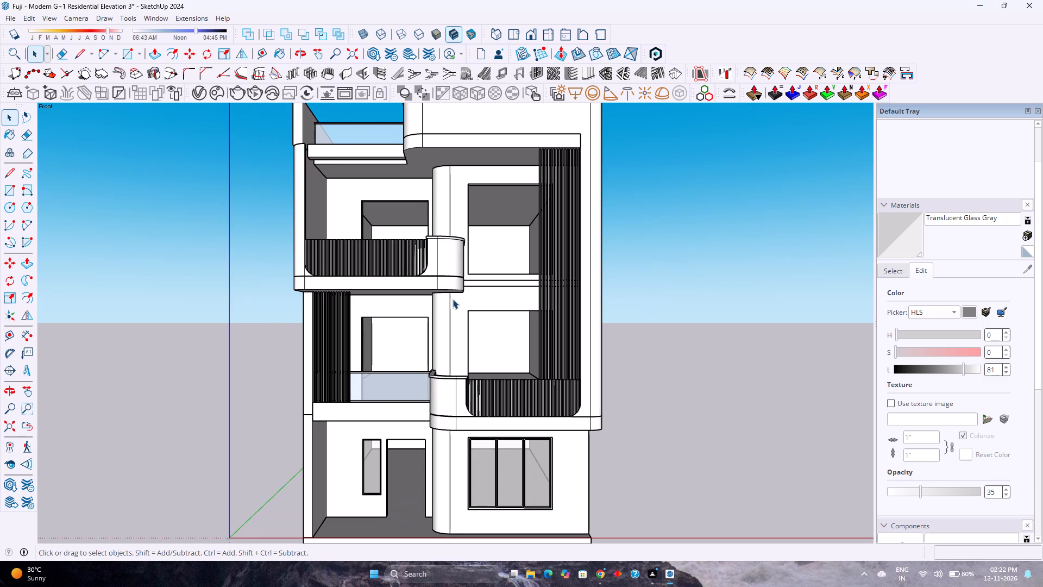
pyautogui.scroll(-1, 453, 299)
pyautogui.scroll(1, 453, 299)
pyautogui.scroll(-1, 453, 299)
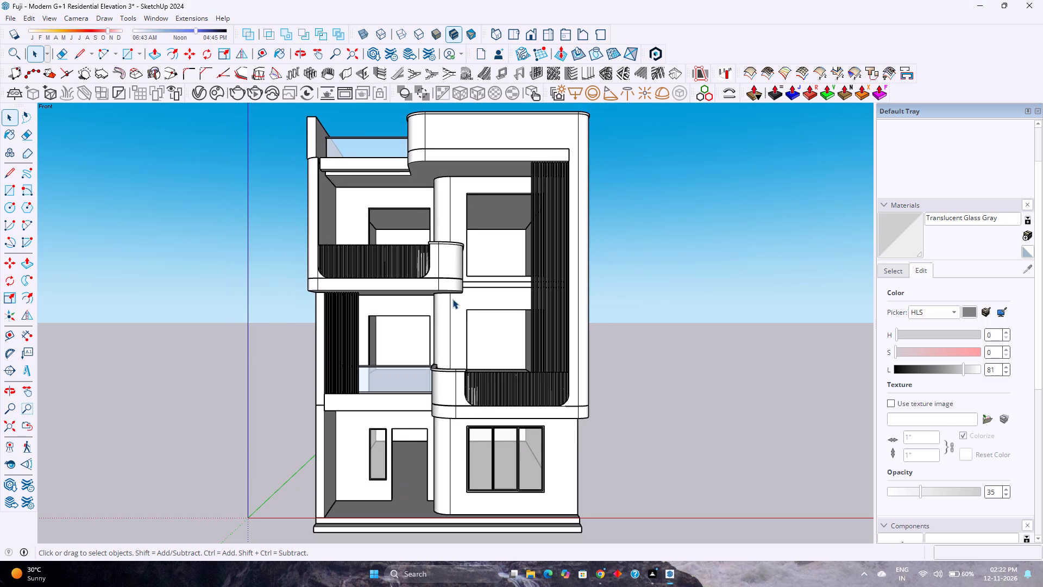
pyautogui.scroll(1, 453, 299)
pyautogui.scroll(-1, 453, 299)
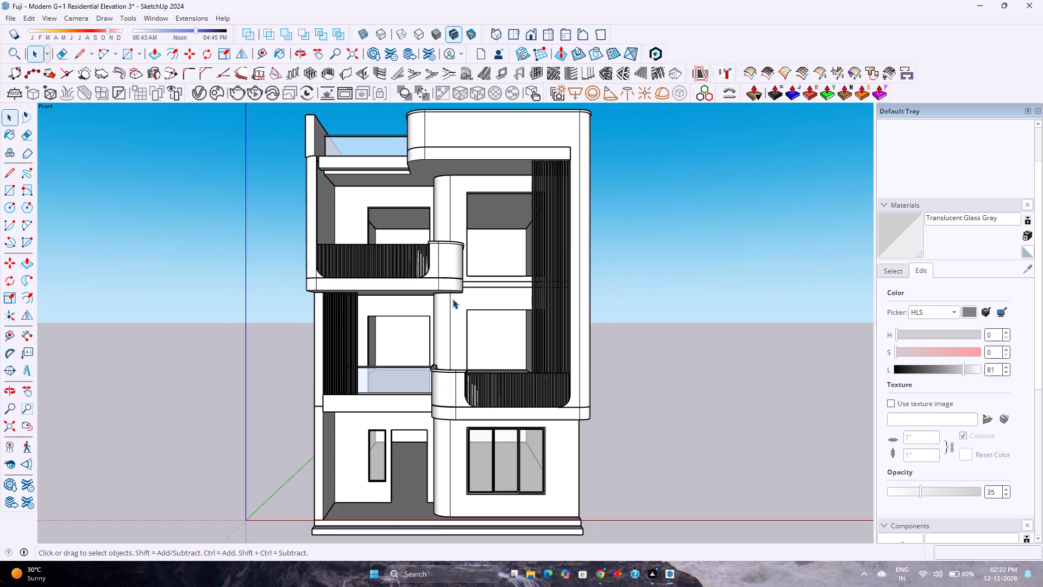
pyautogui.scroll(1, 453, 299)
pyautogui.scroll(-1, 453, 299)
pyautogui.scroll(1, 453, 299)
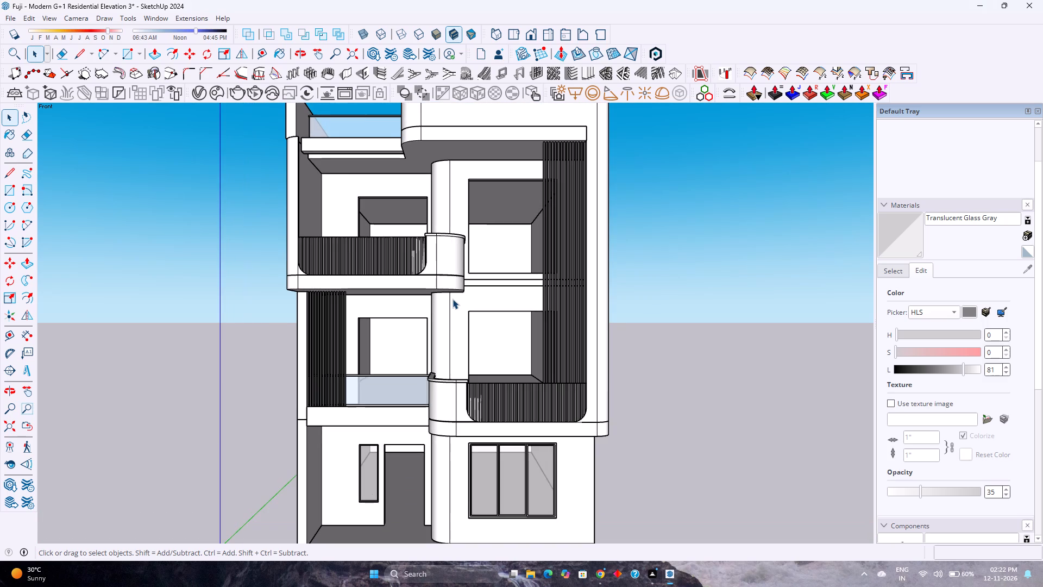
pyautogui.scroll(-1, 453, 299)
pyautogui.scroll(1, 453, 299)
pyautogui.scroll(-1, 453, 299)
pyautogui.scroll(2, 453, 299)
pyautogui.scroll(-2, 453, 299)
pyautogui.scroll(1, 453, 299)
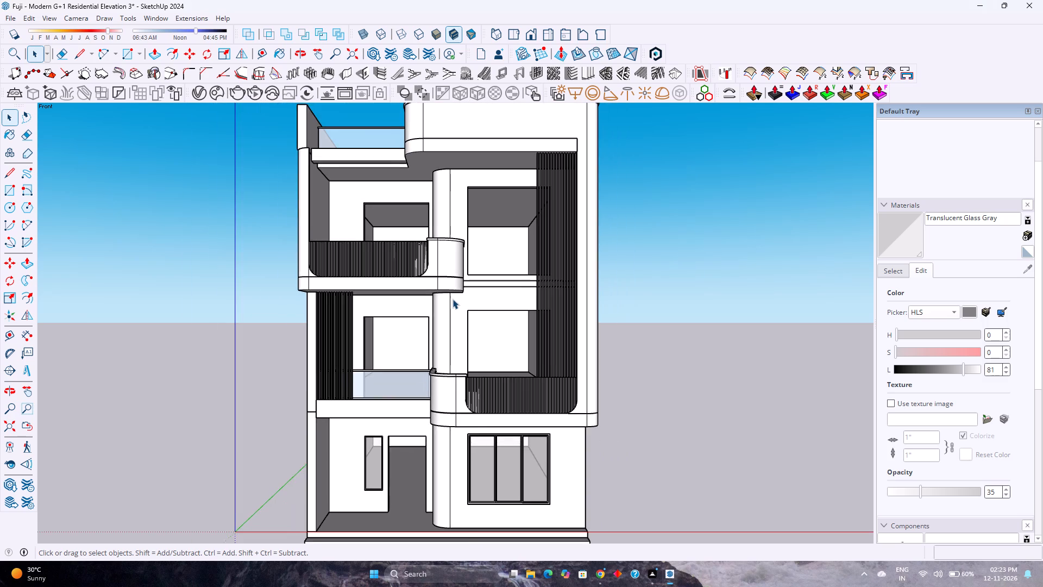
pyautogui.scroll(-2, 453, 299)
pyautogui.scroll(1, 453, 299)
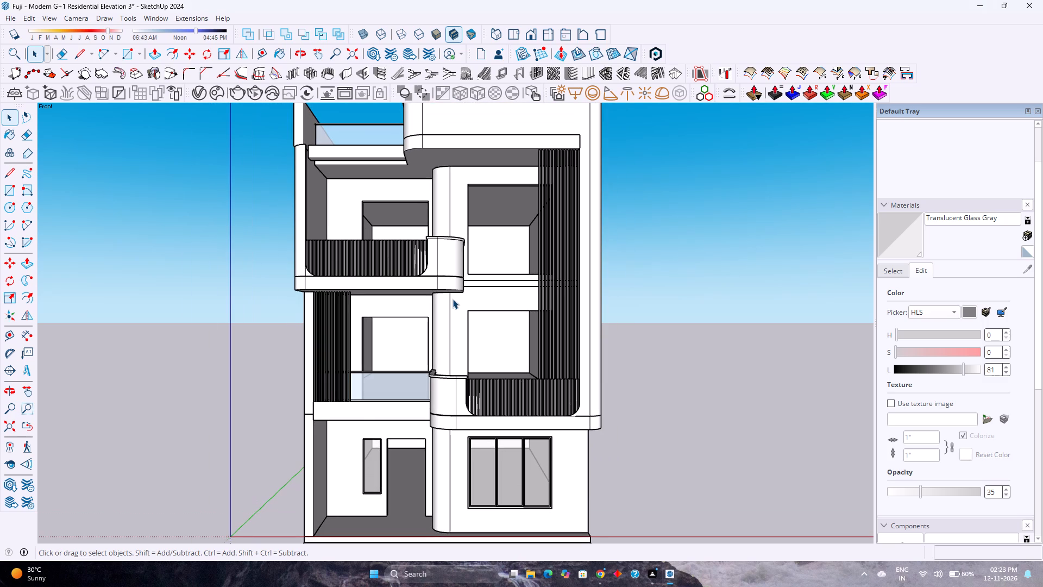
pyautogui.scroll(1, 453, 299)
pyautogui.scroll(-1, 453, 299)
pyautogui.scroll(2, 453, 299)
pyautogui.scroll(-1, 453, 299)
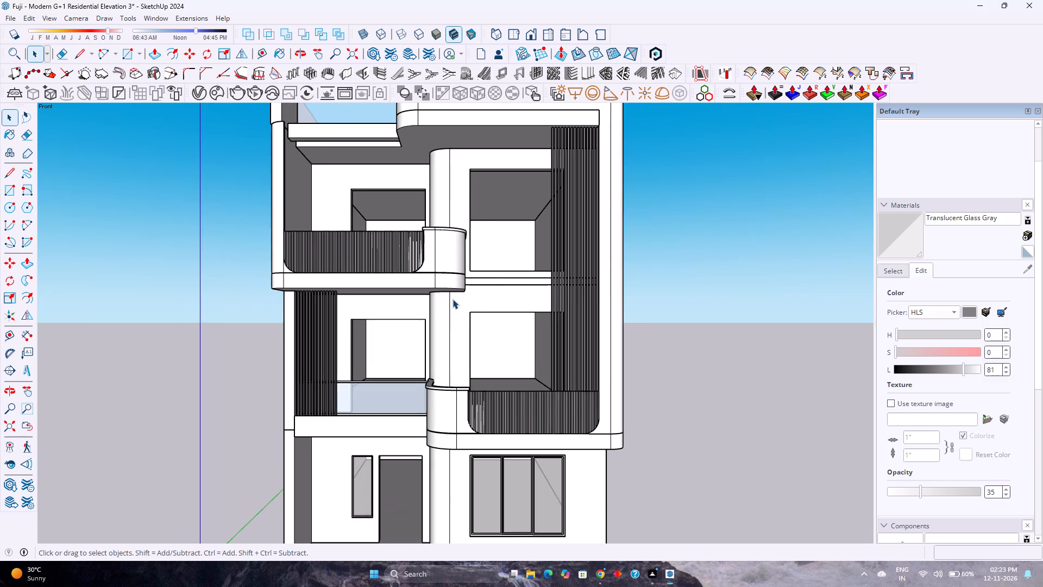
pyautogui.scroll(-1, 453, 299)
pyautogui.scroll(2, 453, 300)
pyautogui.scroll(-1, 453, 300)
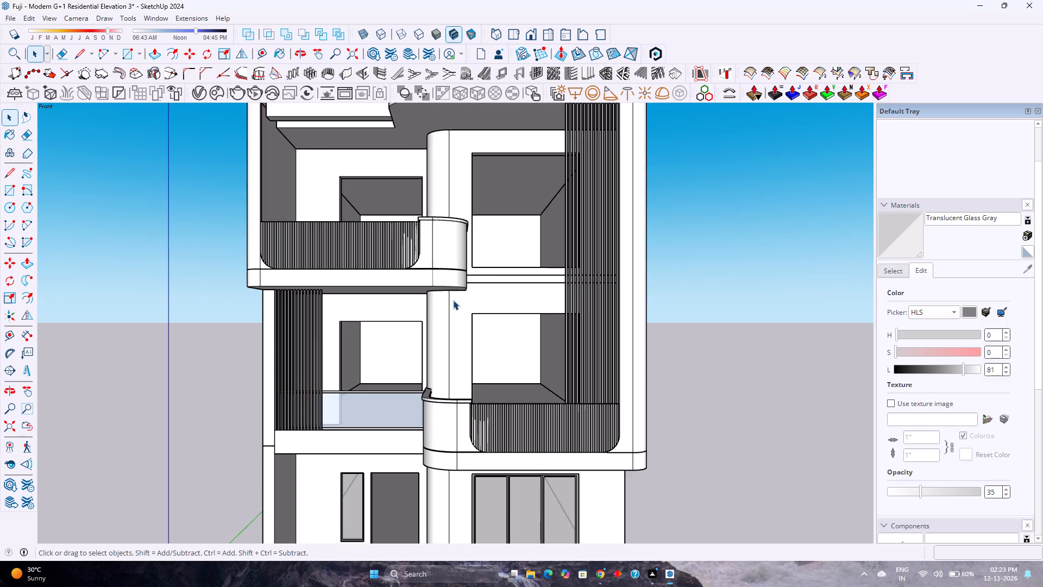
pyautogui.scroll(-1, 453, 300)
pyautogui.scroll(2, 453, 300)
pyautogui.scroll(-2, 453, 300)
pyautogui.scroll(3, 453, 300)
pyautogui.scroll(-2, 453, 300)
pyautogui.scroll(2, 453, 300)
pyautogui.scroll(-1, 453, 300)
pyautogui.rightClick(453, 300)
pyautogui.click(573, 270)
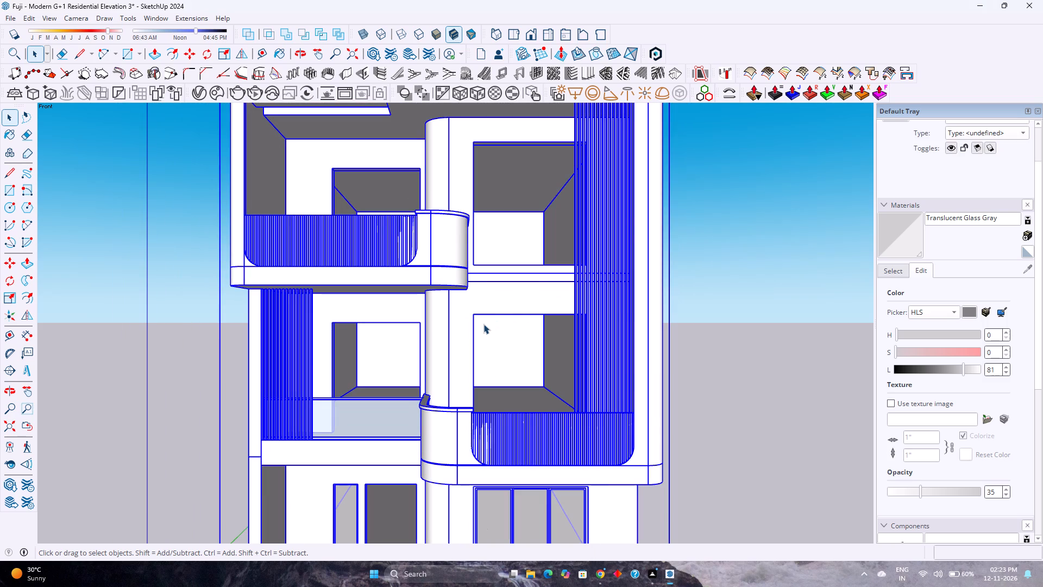
# Open the house group for editing and pick out the floor slab under the upper curved balcony for inspection.
pyautogui.doubleClick(456, 280)
pyautogui.scroll(2, 456, 280)
pyautogui.click(457, 279)
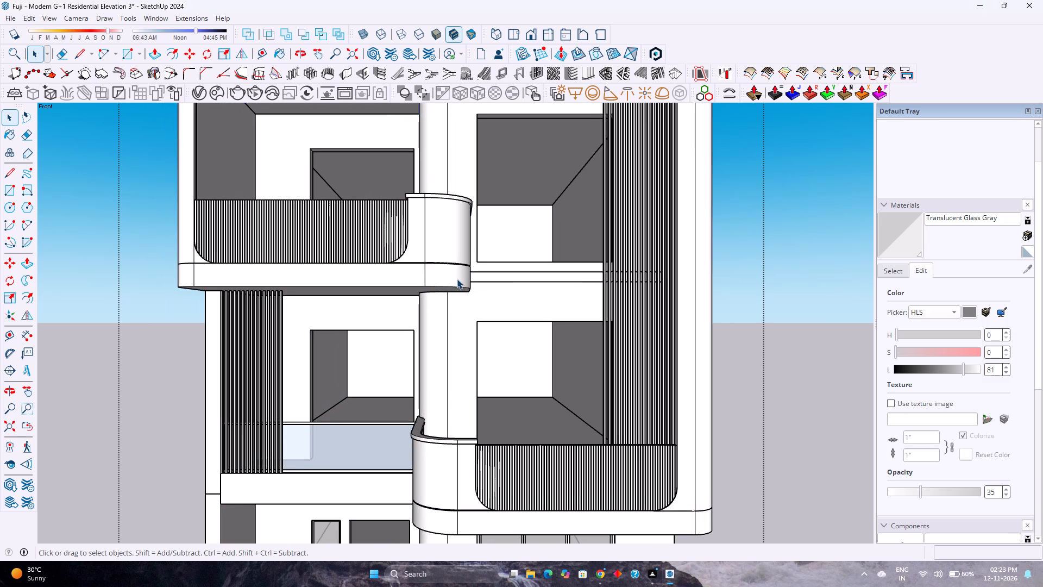
pyautogui.click(457, 279)
pyautogui.click(457, 279)
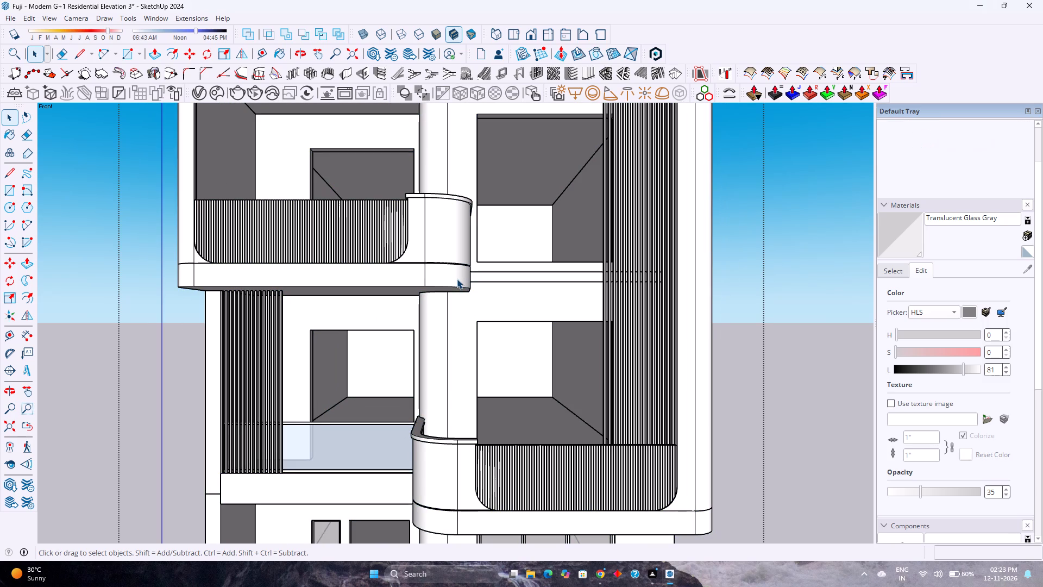
pyautogui.click(457, 279)
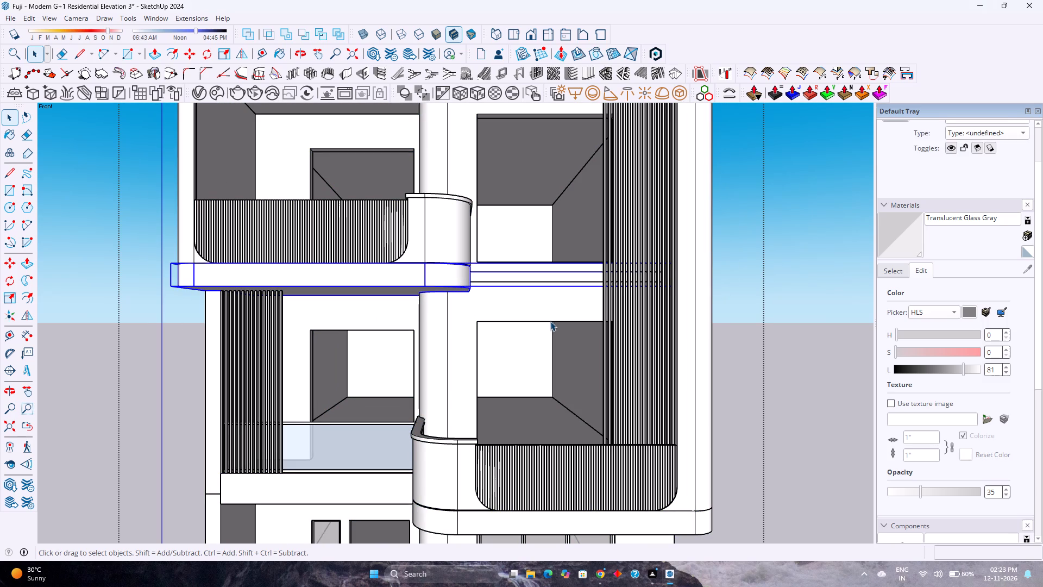
pyautogui.scroll(-6, 418, 333)
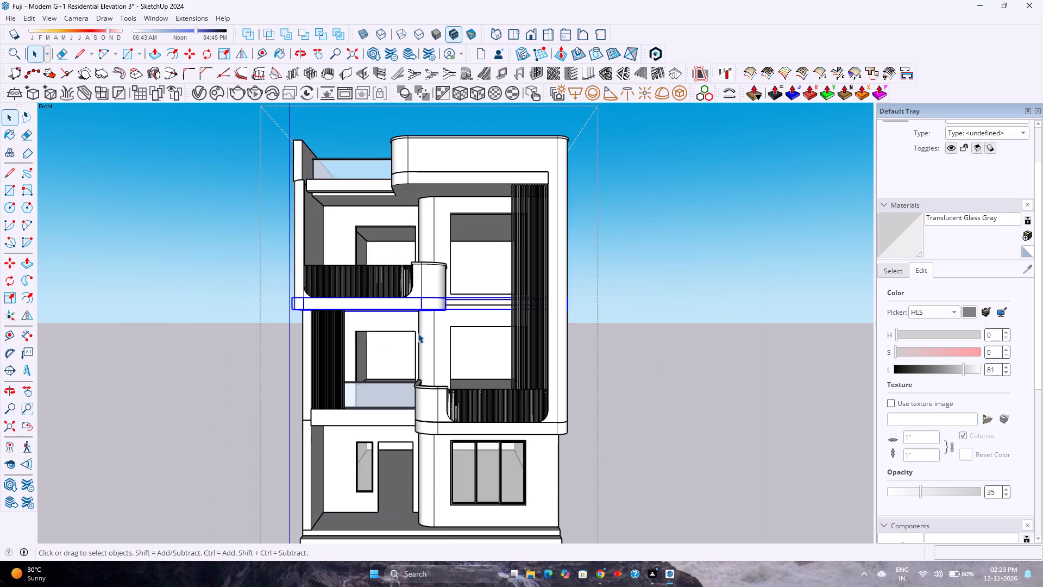
pyautogui.scroll(3, 418, 333)
pyautogui.scroll(-3, 418, 333)
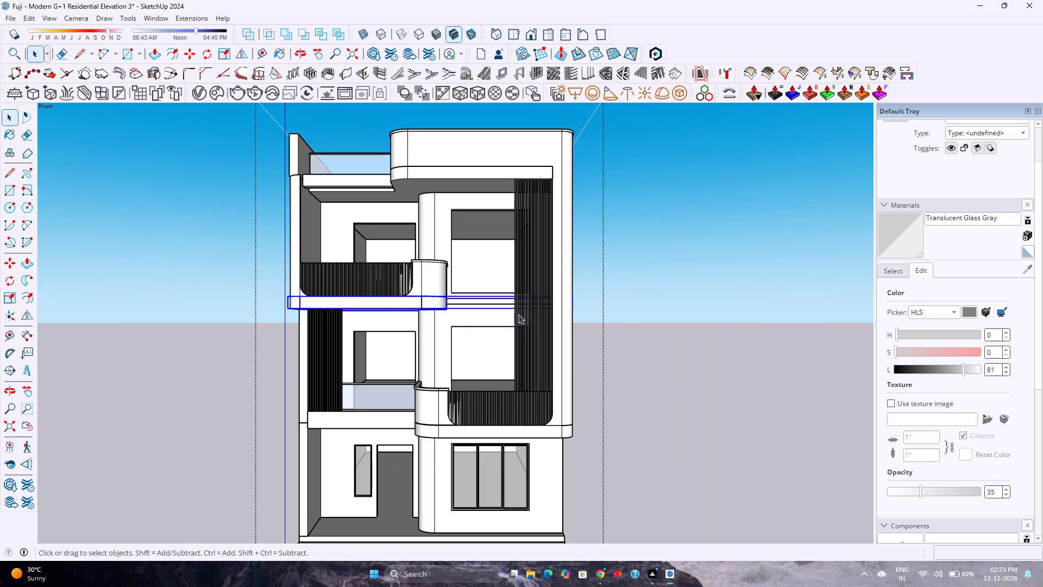
pyautogui.click(675, 277)
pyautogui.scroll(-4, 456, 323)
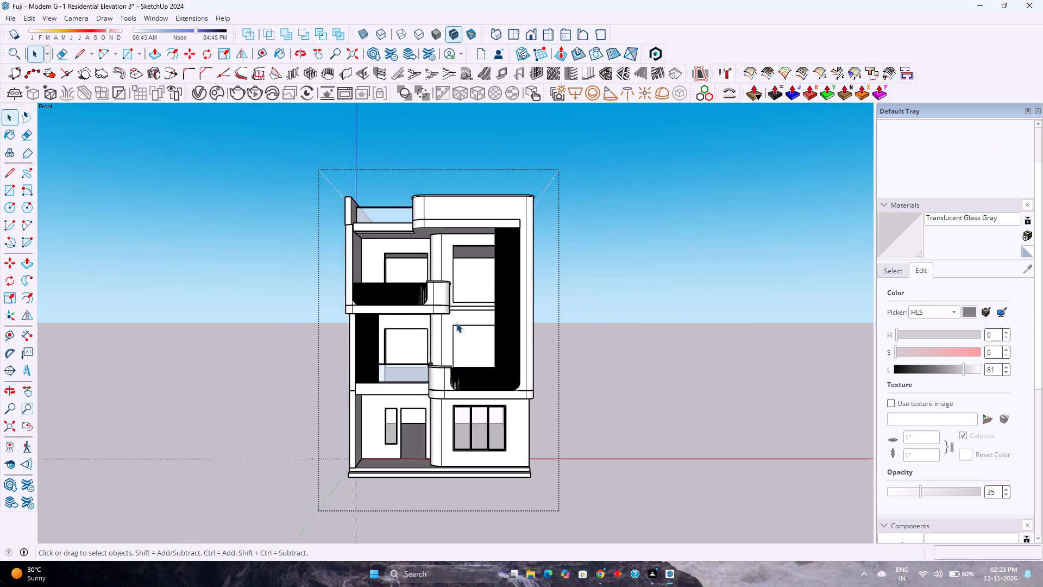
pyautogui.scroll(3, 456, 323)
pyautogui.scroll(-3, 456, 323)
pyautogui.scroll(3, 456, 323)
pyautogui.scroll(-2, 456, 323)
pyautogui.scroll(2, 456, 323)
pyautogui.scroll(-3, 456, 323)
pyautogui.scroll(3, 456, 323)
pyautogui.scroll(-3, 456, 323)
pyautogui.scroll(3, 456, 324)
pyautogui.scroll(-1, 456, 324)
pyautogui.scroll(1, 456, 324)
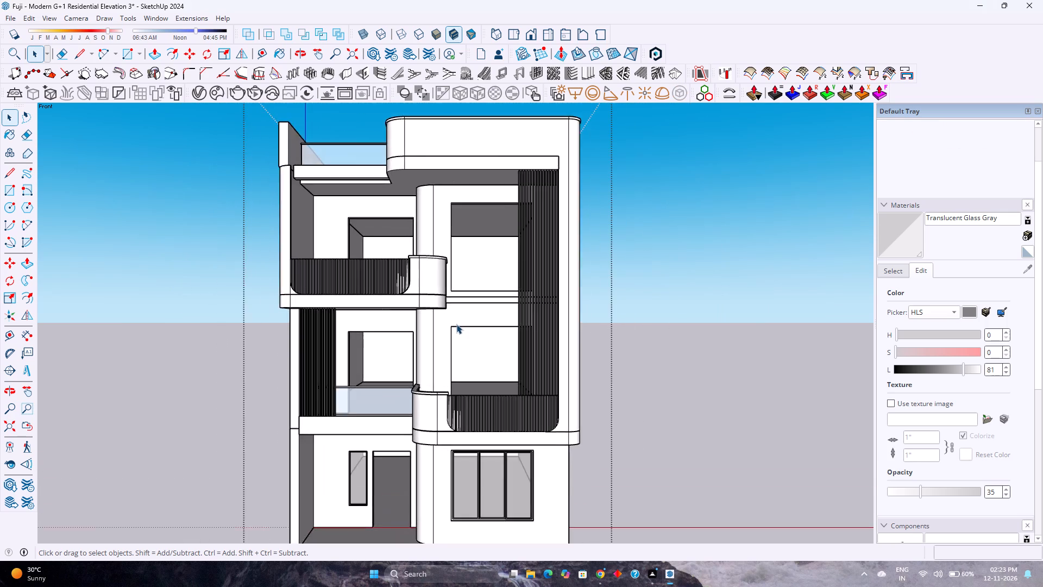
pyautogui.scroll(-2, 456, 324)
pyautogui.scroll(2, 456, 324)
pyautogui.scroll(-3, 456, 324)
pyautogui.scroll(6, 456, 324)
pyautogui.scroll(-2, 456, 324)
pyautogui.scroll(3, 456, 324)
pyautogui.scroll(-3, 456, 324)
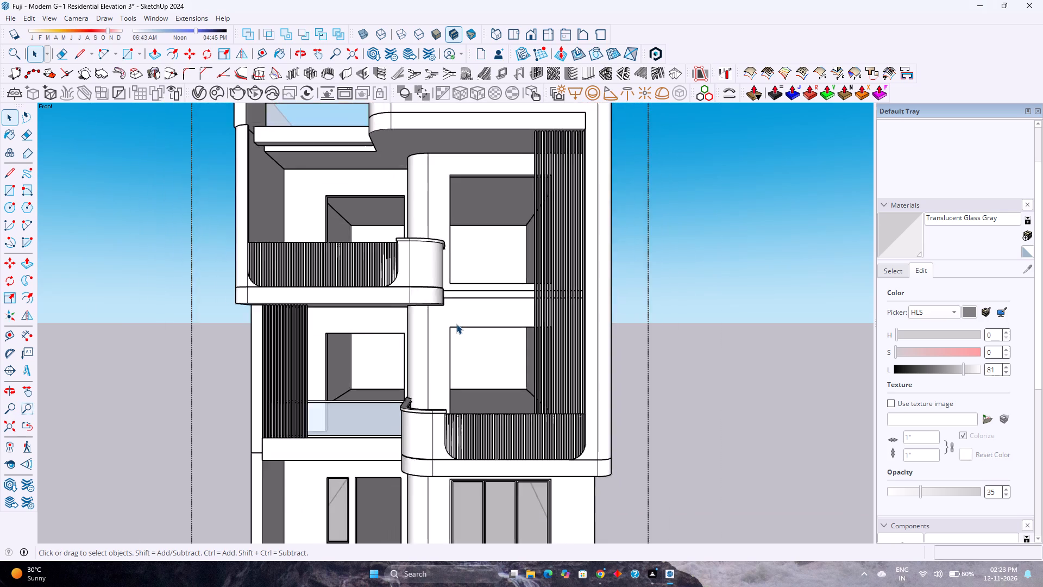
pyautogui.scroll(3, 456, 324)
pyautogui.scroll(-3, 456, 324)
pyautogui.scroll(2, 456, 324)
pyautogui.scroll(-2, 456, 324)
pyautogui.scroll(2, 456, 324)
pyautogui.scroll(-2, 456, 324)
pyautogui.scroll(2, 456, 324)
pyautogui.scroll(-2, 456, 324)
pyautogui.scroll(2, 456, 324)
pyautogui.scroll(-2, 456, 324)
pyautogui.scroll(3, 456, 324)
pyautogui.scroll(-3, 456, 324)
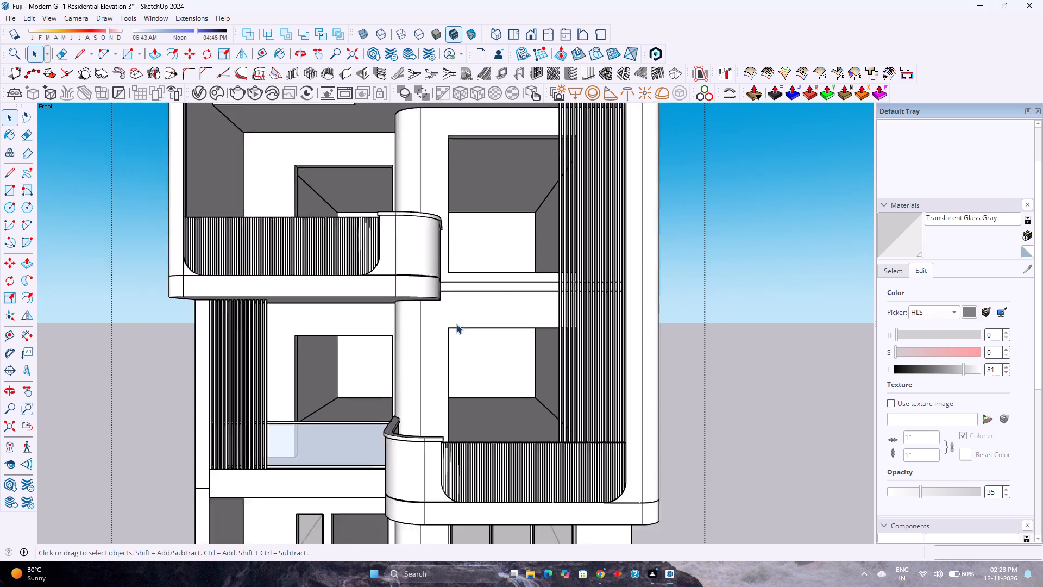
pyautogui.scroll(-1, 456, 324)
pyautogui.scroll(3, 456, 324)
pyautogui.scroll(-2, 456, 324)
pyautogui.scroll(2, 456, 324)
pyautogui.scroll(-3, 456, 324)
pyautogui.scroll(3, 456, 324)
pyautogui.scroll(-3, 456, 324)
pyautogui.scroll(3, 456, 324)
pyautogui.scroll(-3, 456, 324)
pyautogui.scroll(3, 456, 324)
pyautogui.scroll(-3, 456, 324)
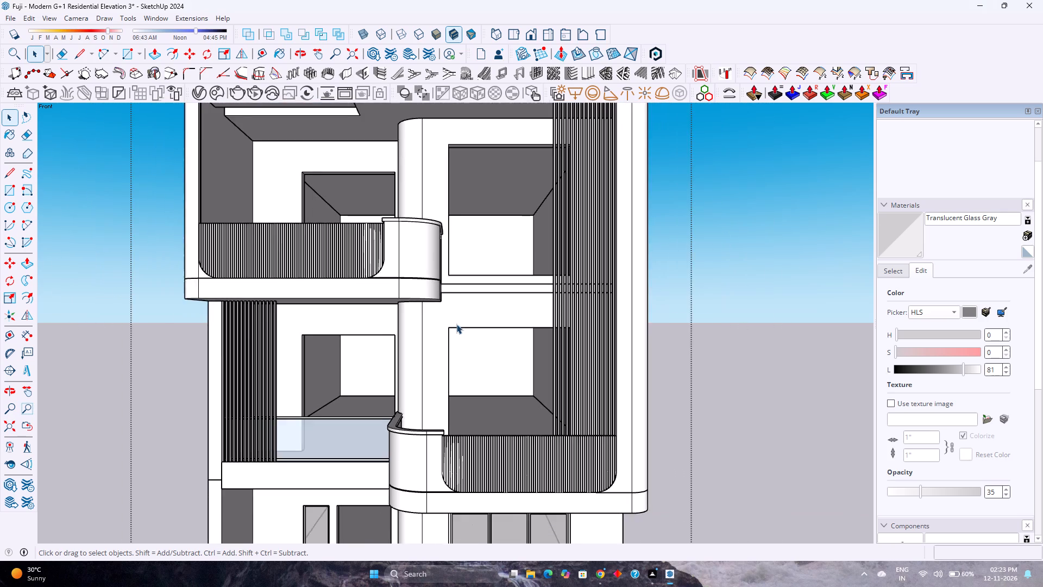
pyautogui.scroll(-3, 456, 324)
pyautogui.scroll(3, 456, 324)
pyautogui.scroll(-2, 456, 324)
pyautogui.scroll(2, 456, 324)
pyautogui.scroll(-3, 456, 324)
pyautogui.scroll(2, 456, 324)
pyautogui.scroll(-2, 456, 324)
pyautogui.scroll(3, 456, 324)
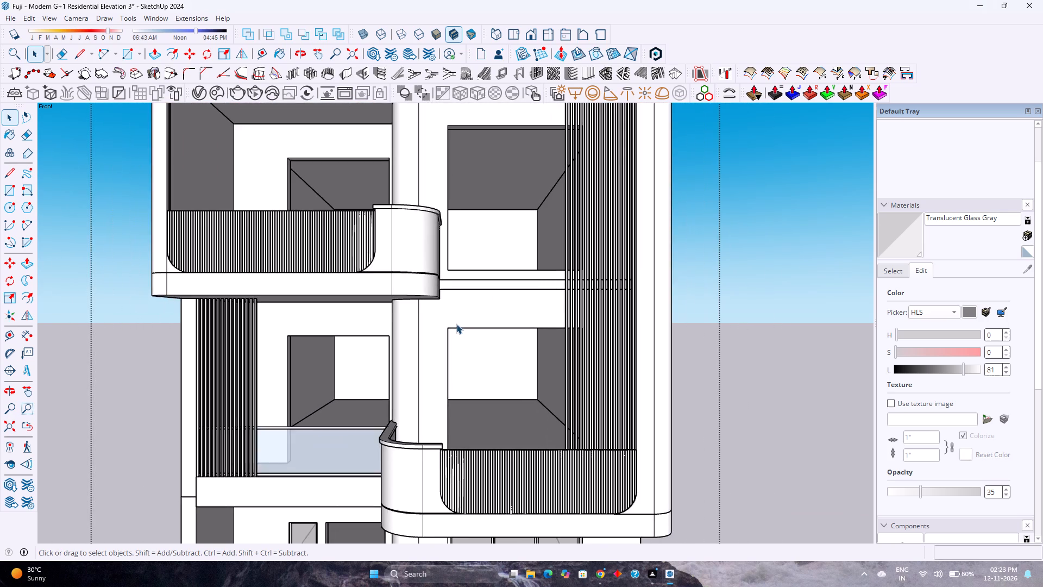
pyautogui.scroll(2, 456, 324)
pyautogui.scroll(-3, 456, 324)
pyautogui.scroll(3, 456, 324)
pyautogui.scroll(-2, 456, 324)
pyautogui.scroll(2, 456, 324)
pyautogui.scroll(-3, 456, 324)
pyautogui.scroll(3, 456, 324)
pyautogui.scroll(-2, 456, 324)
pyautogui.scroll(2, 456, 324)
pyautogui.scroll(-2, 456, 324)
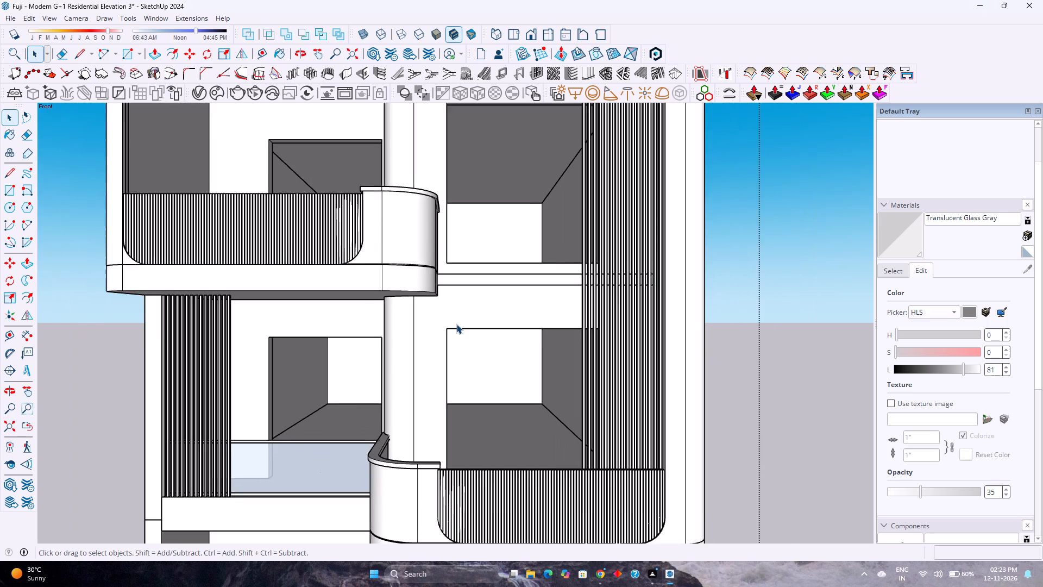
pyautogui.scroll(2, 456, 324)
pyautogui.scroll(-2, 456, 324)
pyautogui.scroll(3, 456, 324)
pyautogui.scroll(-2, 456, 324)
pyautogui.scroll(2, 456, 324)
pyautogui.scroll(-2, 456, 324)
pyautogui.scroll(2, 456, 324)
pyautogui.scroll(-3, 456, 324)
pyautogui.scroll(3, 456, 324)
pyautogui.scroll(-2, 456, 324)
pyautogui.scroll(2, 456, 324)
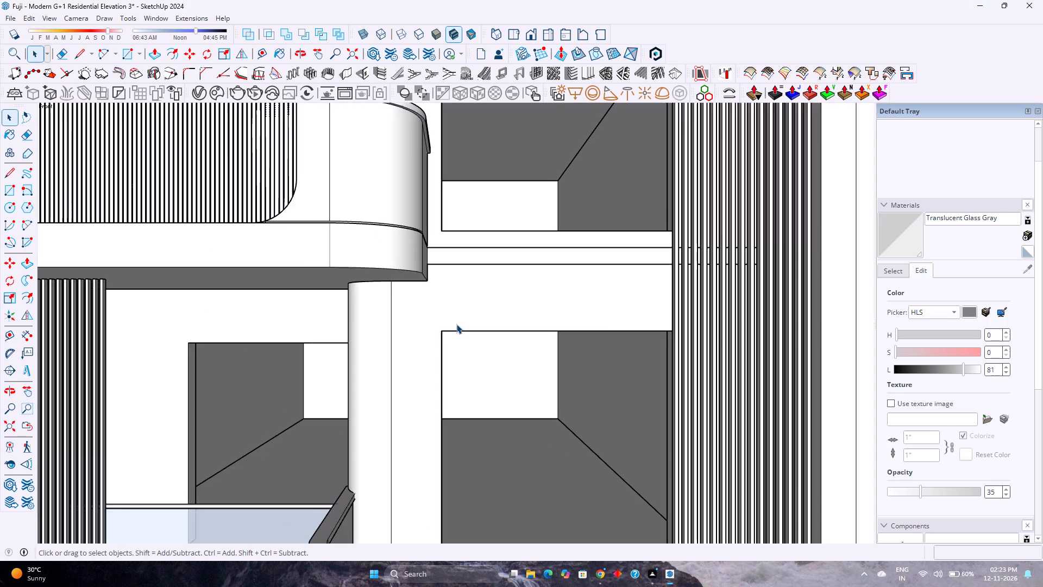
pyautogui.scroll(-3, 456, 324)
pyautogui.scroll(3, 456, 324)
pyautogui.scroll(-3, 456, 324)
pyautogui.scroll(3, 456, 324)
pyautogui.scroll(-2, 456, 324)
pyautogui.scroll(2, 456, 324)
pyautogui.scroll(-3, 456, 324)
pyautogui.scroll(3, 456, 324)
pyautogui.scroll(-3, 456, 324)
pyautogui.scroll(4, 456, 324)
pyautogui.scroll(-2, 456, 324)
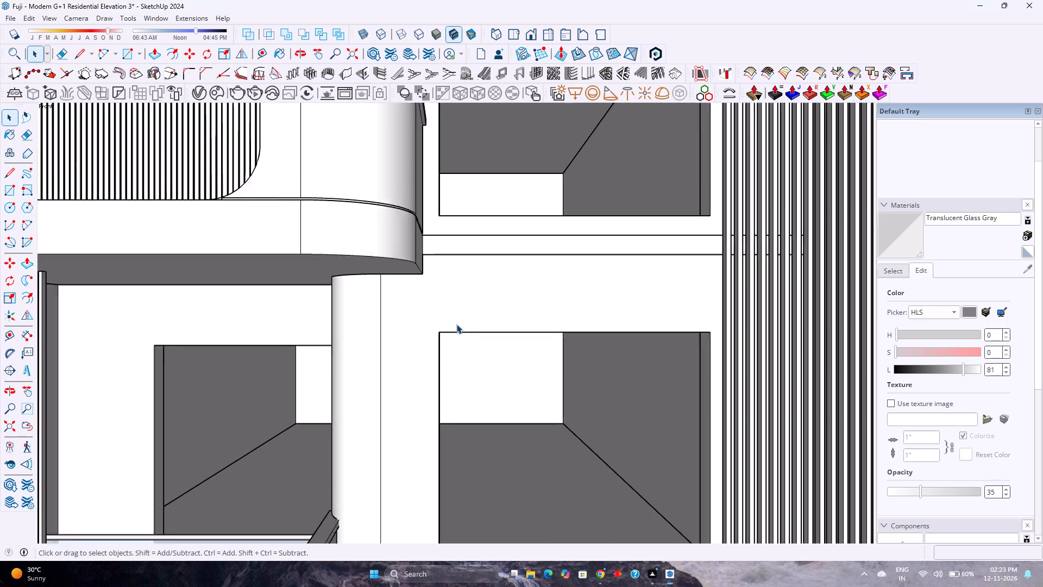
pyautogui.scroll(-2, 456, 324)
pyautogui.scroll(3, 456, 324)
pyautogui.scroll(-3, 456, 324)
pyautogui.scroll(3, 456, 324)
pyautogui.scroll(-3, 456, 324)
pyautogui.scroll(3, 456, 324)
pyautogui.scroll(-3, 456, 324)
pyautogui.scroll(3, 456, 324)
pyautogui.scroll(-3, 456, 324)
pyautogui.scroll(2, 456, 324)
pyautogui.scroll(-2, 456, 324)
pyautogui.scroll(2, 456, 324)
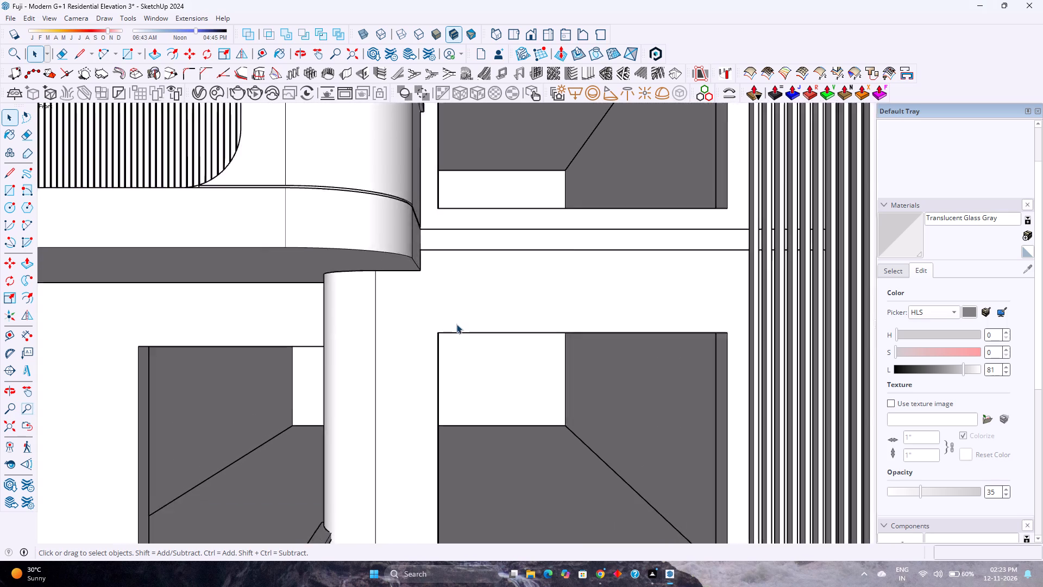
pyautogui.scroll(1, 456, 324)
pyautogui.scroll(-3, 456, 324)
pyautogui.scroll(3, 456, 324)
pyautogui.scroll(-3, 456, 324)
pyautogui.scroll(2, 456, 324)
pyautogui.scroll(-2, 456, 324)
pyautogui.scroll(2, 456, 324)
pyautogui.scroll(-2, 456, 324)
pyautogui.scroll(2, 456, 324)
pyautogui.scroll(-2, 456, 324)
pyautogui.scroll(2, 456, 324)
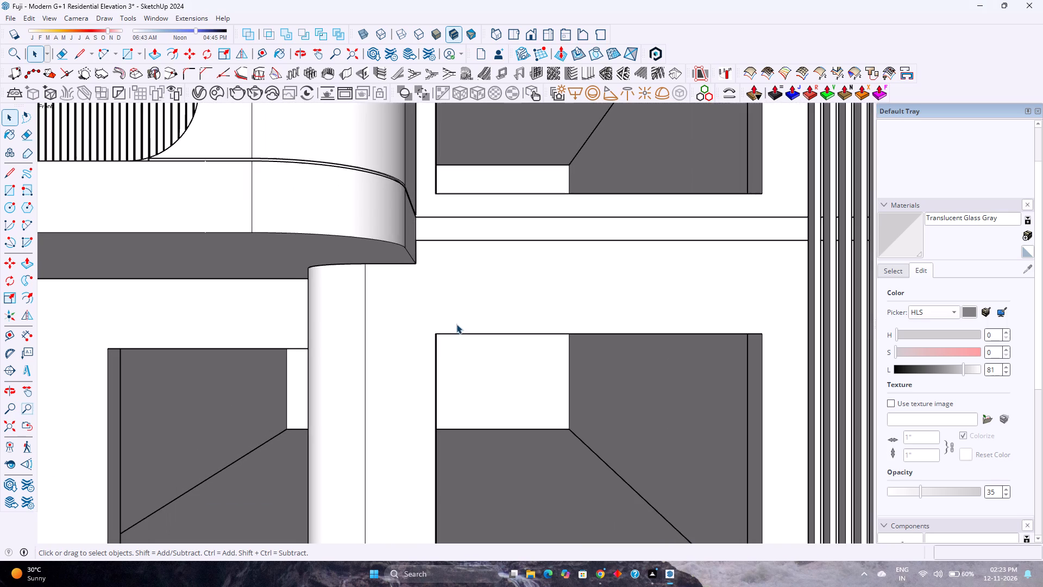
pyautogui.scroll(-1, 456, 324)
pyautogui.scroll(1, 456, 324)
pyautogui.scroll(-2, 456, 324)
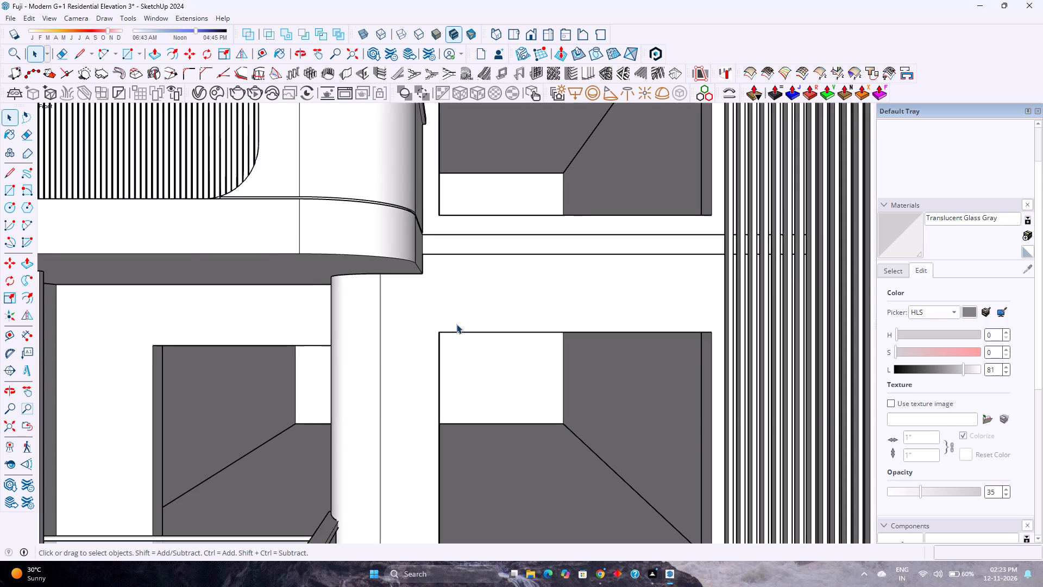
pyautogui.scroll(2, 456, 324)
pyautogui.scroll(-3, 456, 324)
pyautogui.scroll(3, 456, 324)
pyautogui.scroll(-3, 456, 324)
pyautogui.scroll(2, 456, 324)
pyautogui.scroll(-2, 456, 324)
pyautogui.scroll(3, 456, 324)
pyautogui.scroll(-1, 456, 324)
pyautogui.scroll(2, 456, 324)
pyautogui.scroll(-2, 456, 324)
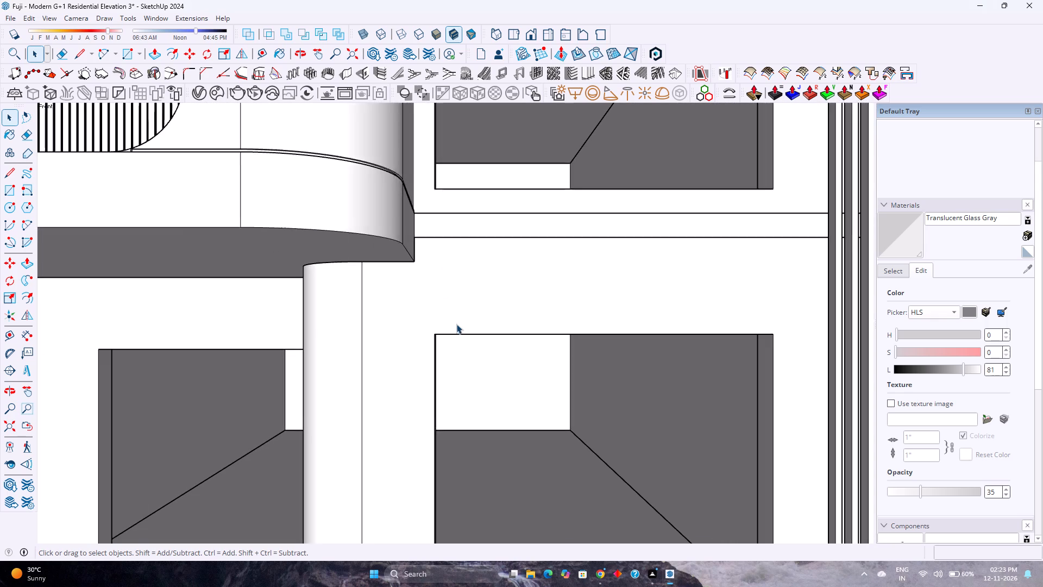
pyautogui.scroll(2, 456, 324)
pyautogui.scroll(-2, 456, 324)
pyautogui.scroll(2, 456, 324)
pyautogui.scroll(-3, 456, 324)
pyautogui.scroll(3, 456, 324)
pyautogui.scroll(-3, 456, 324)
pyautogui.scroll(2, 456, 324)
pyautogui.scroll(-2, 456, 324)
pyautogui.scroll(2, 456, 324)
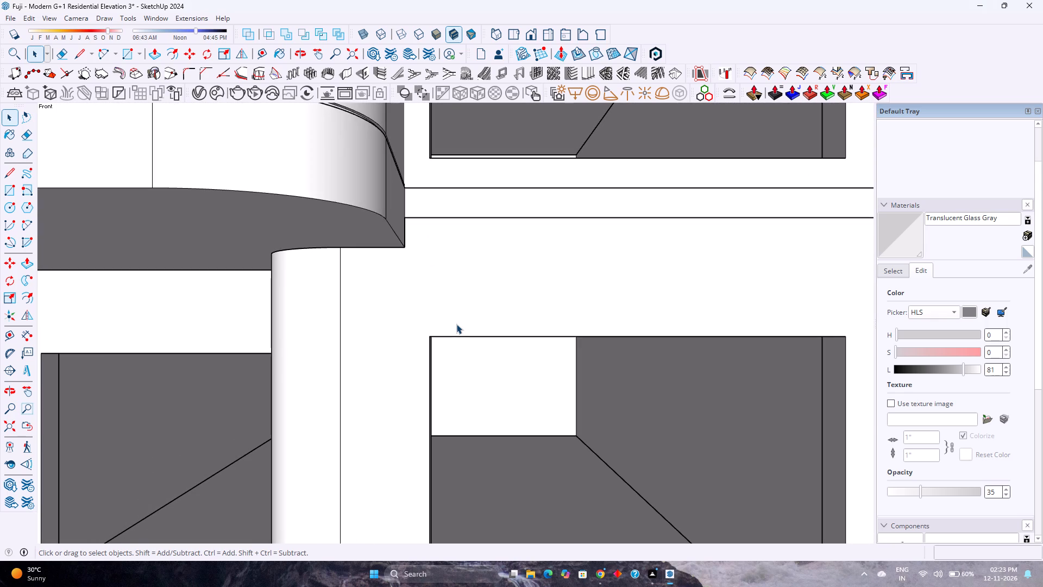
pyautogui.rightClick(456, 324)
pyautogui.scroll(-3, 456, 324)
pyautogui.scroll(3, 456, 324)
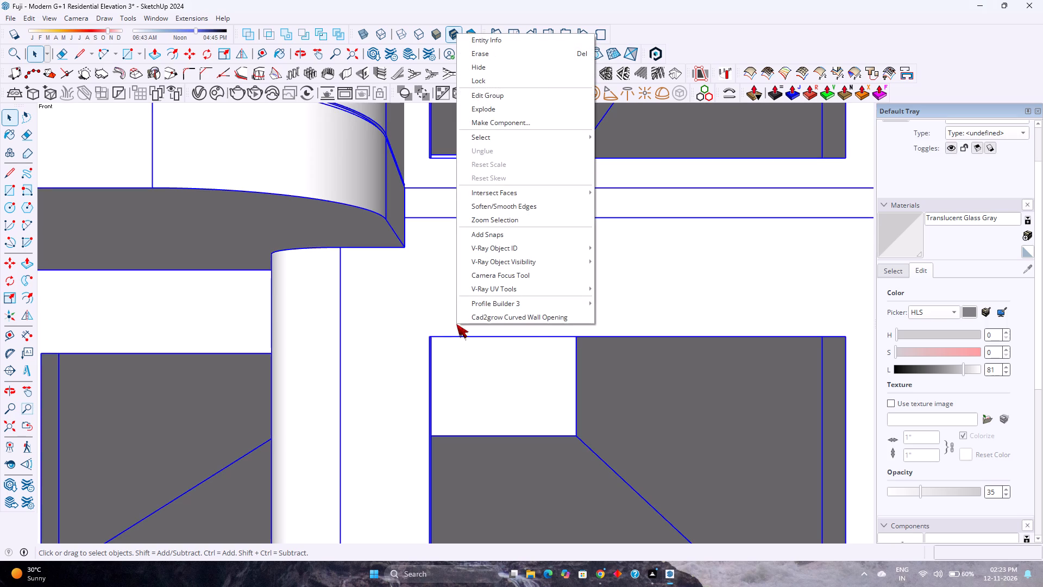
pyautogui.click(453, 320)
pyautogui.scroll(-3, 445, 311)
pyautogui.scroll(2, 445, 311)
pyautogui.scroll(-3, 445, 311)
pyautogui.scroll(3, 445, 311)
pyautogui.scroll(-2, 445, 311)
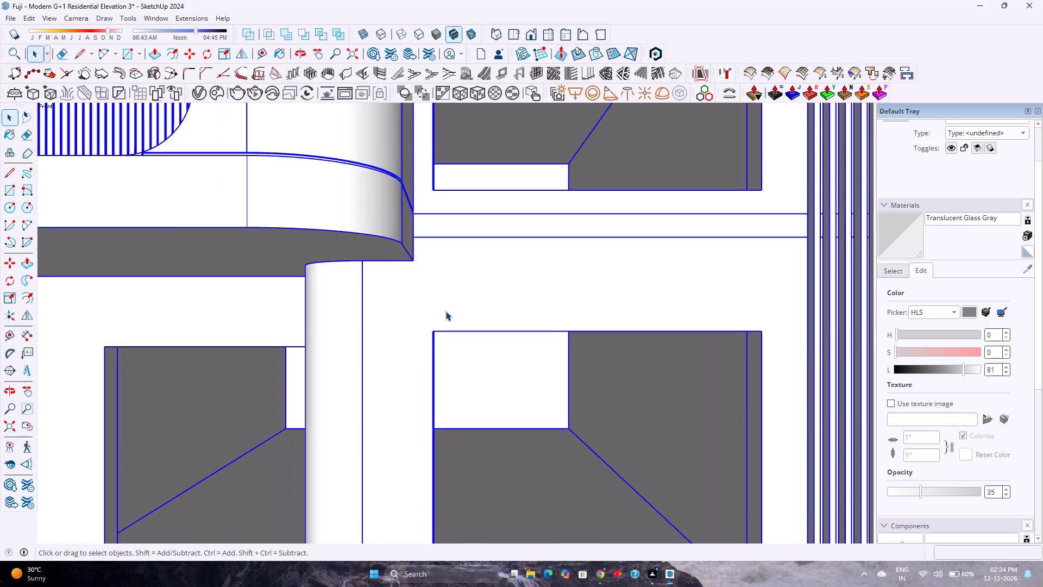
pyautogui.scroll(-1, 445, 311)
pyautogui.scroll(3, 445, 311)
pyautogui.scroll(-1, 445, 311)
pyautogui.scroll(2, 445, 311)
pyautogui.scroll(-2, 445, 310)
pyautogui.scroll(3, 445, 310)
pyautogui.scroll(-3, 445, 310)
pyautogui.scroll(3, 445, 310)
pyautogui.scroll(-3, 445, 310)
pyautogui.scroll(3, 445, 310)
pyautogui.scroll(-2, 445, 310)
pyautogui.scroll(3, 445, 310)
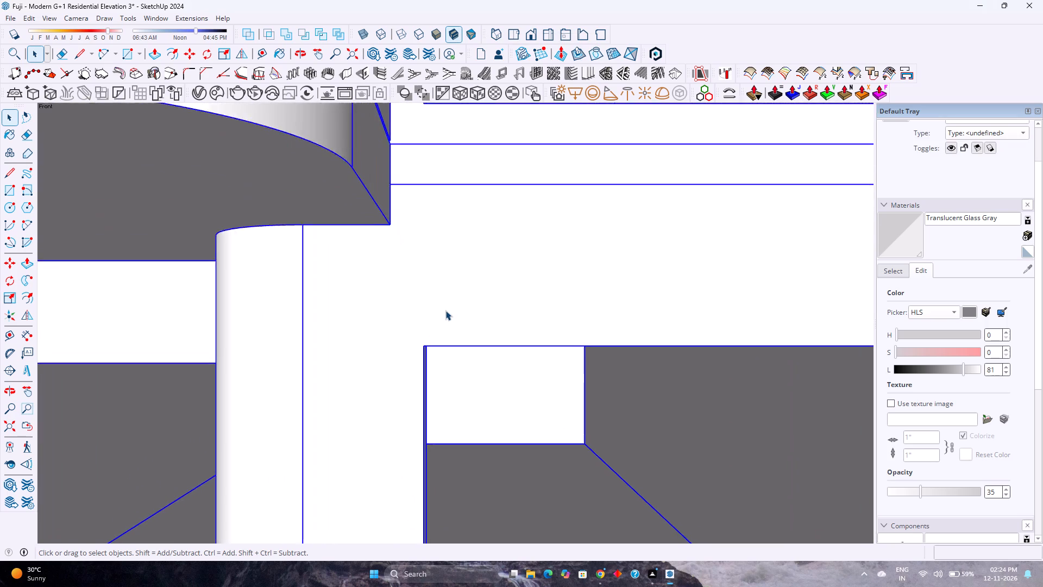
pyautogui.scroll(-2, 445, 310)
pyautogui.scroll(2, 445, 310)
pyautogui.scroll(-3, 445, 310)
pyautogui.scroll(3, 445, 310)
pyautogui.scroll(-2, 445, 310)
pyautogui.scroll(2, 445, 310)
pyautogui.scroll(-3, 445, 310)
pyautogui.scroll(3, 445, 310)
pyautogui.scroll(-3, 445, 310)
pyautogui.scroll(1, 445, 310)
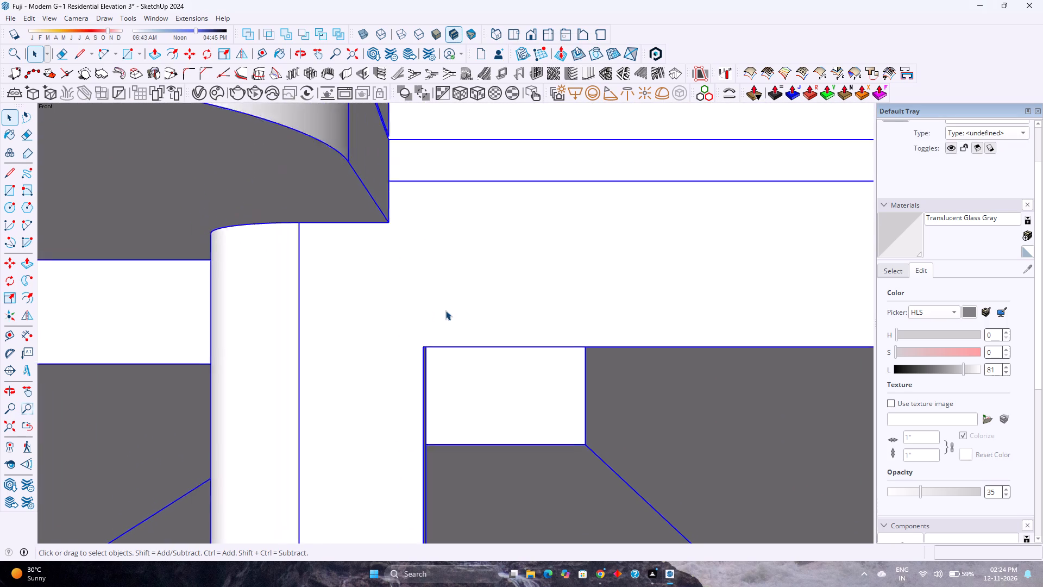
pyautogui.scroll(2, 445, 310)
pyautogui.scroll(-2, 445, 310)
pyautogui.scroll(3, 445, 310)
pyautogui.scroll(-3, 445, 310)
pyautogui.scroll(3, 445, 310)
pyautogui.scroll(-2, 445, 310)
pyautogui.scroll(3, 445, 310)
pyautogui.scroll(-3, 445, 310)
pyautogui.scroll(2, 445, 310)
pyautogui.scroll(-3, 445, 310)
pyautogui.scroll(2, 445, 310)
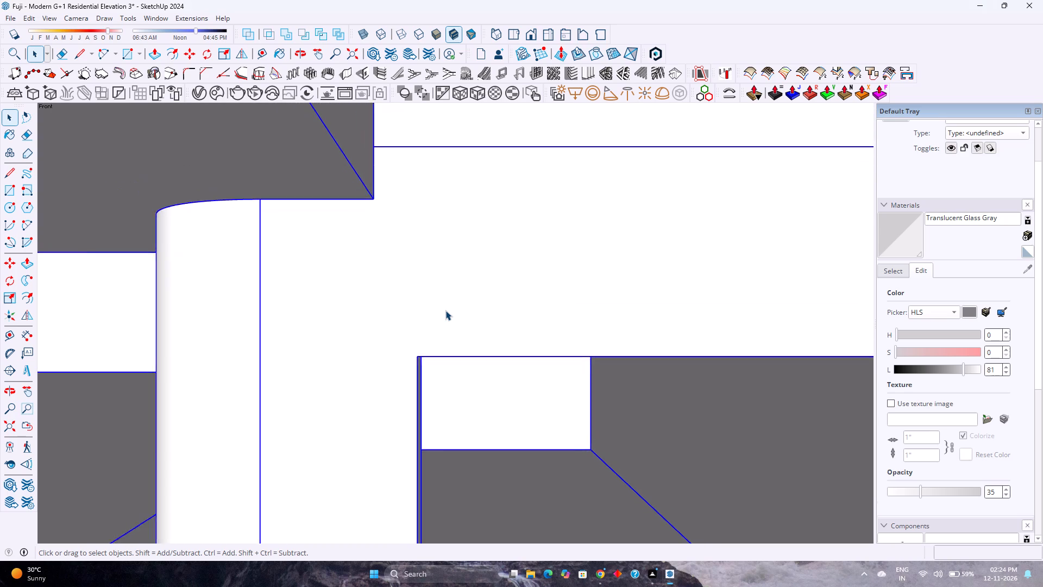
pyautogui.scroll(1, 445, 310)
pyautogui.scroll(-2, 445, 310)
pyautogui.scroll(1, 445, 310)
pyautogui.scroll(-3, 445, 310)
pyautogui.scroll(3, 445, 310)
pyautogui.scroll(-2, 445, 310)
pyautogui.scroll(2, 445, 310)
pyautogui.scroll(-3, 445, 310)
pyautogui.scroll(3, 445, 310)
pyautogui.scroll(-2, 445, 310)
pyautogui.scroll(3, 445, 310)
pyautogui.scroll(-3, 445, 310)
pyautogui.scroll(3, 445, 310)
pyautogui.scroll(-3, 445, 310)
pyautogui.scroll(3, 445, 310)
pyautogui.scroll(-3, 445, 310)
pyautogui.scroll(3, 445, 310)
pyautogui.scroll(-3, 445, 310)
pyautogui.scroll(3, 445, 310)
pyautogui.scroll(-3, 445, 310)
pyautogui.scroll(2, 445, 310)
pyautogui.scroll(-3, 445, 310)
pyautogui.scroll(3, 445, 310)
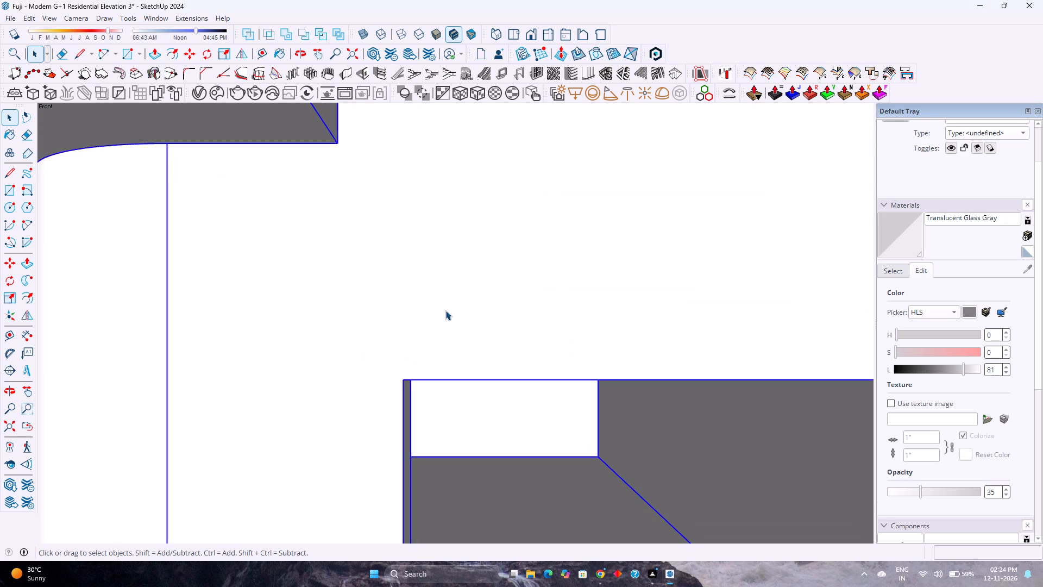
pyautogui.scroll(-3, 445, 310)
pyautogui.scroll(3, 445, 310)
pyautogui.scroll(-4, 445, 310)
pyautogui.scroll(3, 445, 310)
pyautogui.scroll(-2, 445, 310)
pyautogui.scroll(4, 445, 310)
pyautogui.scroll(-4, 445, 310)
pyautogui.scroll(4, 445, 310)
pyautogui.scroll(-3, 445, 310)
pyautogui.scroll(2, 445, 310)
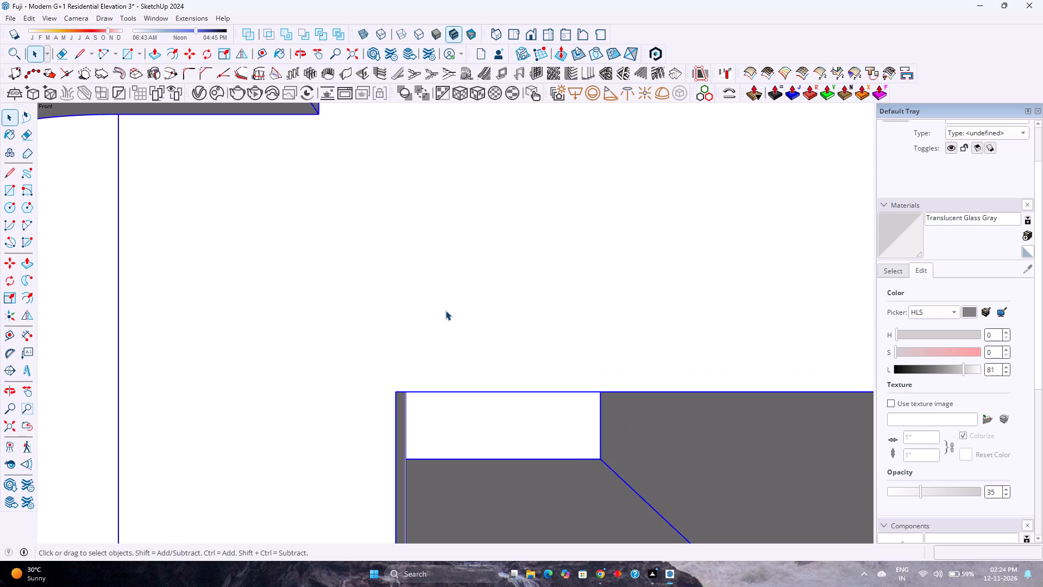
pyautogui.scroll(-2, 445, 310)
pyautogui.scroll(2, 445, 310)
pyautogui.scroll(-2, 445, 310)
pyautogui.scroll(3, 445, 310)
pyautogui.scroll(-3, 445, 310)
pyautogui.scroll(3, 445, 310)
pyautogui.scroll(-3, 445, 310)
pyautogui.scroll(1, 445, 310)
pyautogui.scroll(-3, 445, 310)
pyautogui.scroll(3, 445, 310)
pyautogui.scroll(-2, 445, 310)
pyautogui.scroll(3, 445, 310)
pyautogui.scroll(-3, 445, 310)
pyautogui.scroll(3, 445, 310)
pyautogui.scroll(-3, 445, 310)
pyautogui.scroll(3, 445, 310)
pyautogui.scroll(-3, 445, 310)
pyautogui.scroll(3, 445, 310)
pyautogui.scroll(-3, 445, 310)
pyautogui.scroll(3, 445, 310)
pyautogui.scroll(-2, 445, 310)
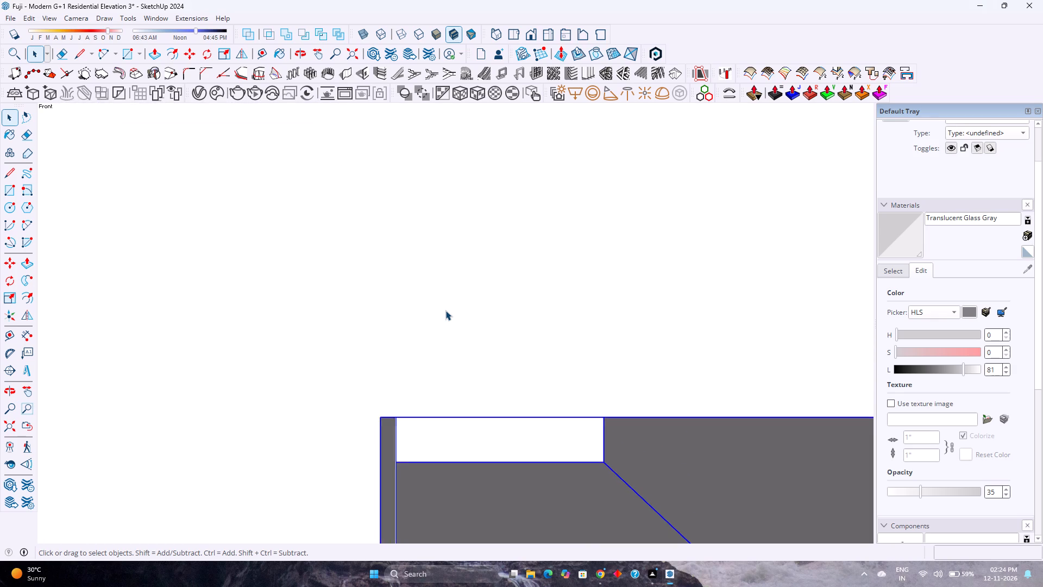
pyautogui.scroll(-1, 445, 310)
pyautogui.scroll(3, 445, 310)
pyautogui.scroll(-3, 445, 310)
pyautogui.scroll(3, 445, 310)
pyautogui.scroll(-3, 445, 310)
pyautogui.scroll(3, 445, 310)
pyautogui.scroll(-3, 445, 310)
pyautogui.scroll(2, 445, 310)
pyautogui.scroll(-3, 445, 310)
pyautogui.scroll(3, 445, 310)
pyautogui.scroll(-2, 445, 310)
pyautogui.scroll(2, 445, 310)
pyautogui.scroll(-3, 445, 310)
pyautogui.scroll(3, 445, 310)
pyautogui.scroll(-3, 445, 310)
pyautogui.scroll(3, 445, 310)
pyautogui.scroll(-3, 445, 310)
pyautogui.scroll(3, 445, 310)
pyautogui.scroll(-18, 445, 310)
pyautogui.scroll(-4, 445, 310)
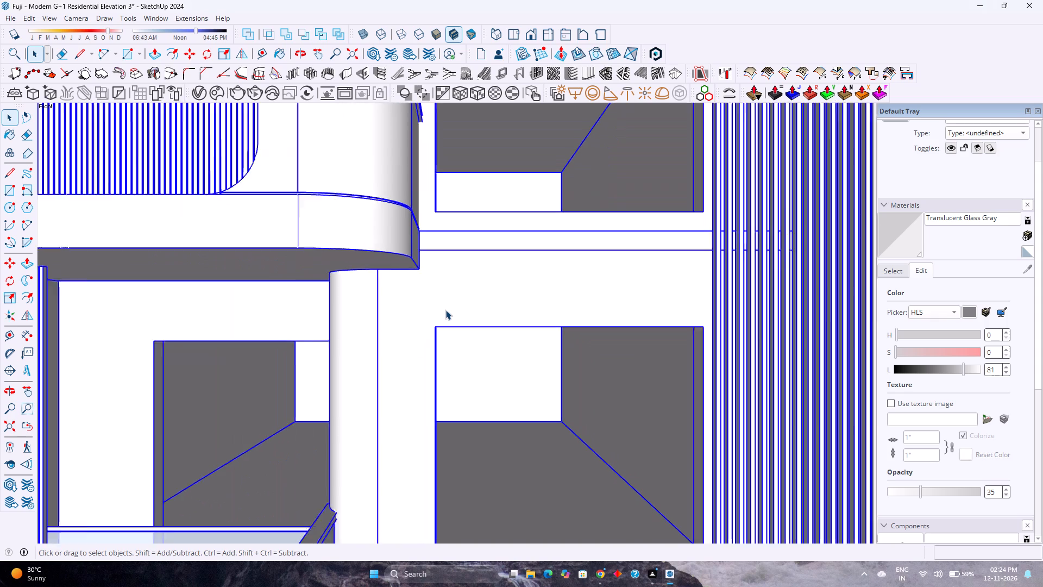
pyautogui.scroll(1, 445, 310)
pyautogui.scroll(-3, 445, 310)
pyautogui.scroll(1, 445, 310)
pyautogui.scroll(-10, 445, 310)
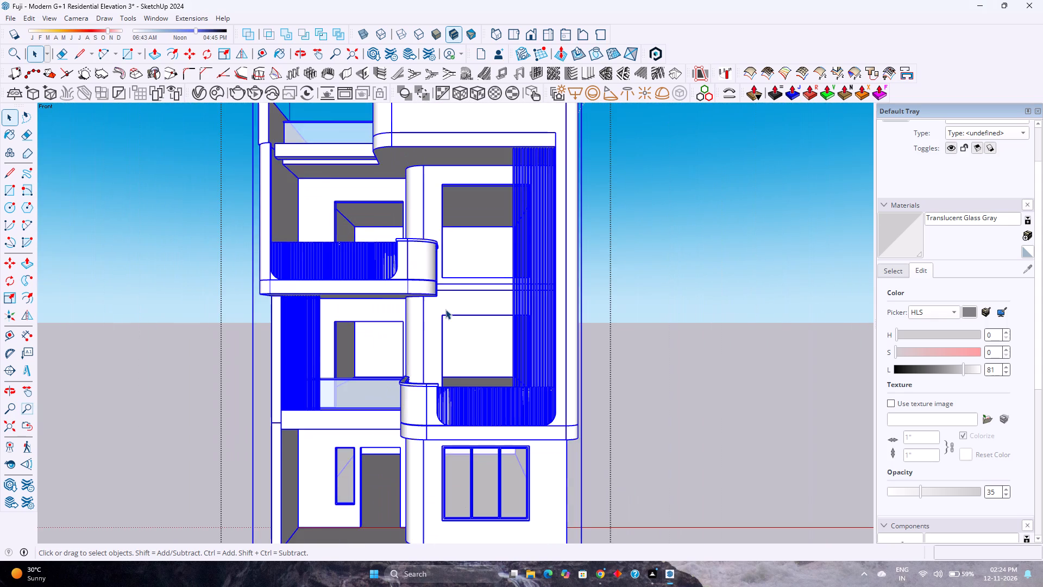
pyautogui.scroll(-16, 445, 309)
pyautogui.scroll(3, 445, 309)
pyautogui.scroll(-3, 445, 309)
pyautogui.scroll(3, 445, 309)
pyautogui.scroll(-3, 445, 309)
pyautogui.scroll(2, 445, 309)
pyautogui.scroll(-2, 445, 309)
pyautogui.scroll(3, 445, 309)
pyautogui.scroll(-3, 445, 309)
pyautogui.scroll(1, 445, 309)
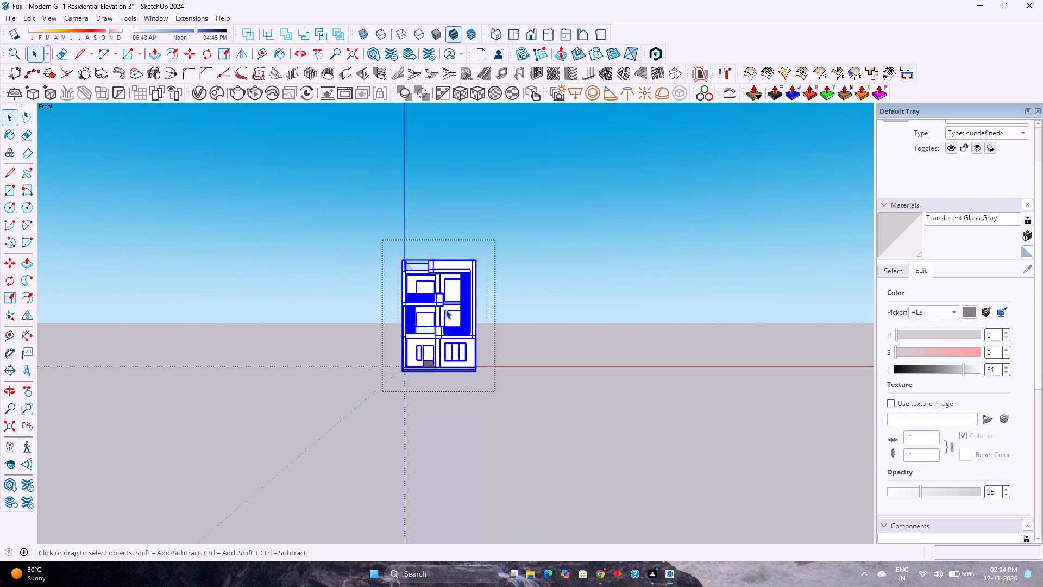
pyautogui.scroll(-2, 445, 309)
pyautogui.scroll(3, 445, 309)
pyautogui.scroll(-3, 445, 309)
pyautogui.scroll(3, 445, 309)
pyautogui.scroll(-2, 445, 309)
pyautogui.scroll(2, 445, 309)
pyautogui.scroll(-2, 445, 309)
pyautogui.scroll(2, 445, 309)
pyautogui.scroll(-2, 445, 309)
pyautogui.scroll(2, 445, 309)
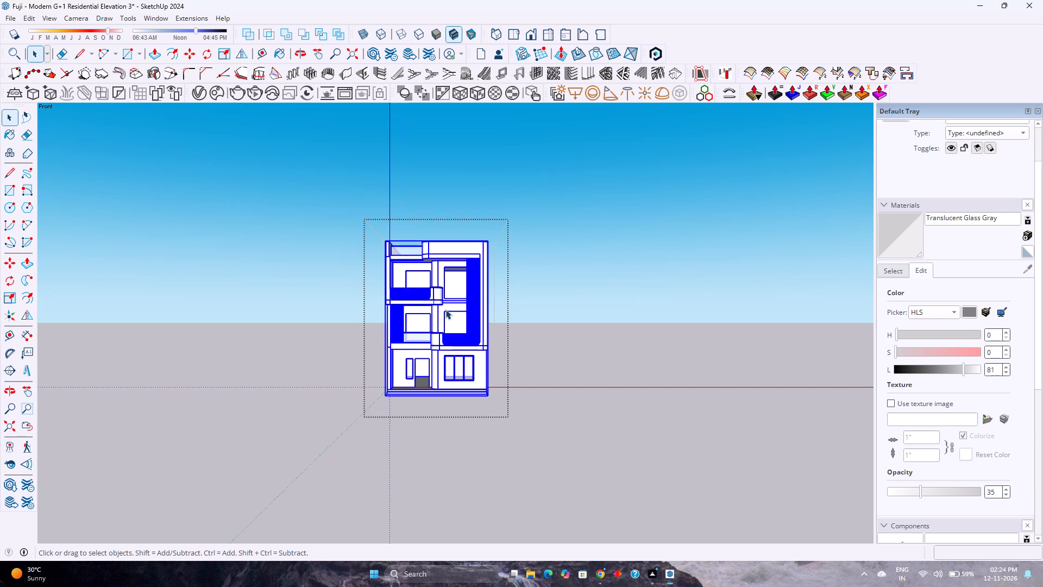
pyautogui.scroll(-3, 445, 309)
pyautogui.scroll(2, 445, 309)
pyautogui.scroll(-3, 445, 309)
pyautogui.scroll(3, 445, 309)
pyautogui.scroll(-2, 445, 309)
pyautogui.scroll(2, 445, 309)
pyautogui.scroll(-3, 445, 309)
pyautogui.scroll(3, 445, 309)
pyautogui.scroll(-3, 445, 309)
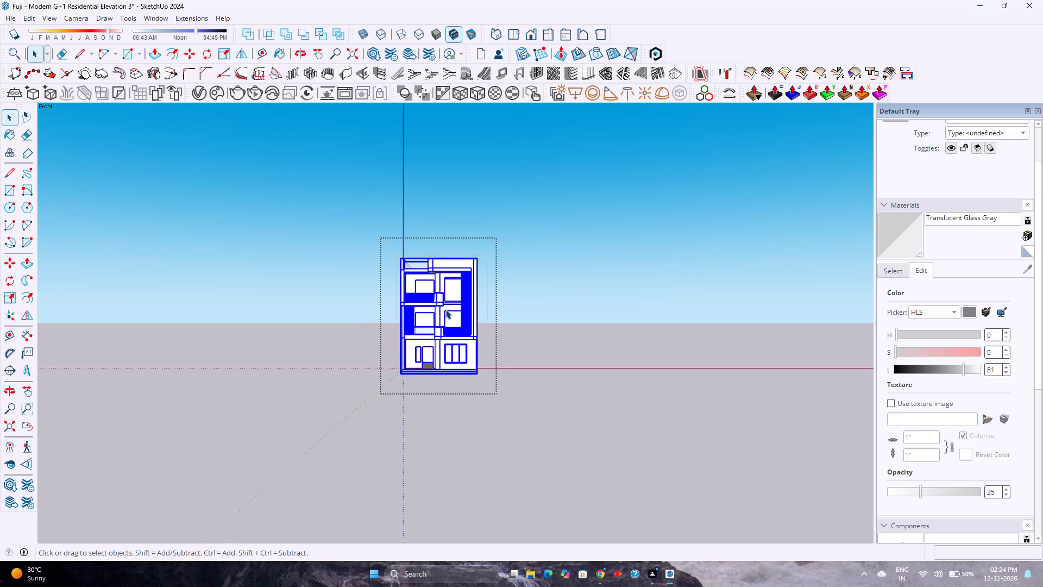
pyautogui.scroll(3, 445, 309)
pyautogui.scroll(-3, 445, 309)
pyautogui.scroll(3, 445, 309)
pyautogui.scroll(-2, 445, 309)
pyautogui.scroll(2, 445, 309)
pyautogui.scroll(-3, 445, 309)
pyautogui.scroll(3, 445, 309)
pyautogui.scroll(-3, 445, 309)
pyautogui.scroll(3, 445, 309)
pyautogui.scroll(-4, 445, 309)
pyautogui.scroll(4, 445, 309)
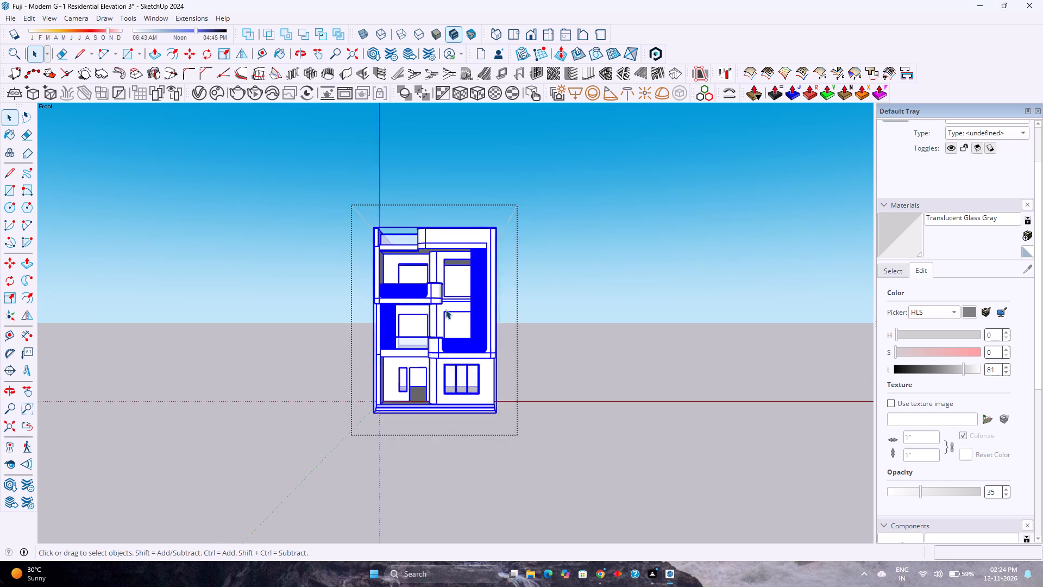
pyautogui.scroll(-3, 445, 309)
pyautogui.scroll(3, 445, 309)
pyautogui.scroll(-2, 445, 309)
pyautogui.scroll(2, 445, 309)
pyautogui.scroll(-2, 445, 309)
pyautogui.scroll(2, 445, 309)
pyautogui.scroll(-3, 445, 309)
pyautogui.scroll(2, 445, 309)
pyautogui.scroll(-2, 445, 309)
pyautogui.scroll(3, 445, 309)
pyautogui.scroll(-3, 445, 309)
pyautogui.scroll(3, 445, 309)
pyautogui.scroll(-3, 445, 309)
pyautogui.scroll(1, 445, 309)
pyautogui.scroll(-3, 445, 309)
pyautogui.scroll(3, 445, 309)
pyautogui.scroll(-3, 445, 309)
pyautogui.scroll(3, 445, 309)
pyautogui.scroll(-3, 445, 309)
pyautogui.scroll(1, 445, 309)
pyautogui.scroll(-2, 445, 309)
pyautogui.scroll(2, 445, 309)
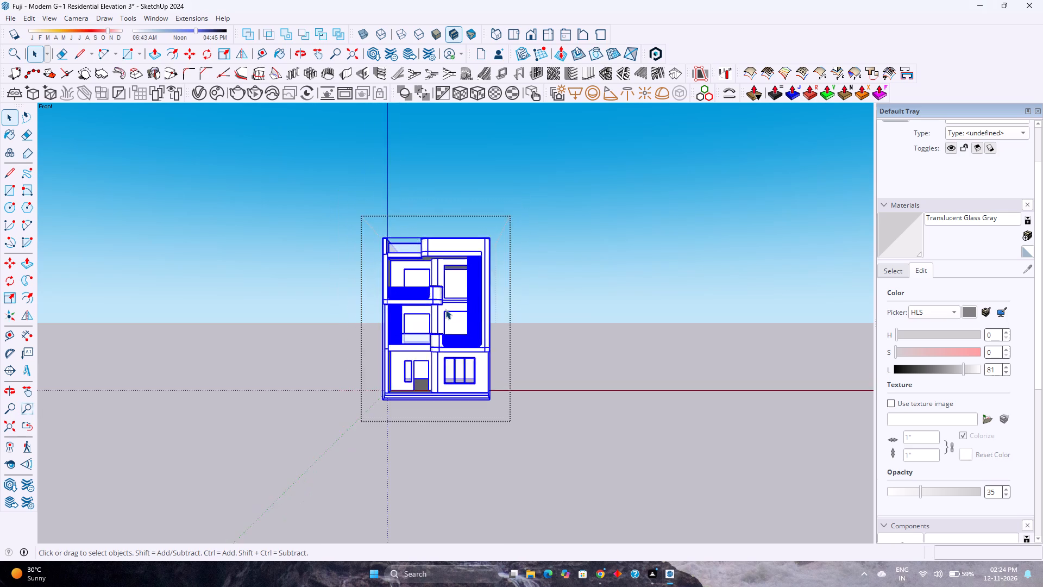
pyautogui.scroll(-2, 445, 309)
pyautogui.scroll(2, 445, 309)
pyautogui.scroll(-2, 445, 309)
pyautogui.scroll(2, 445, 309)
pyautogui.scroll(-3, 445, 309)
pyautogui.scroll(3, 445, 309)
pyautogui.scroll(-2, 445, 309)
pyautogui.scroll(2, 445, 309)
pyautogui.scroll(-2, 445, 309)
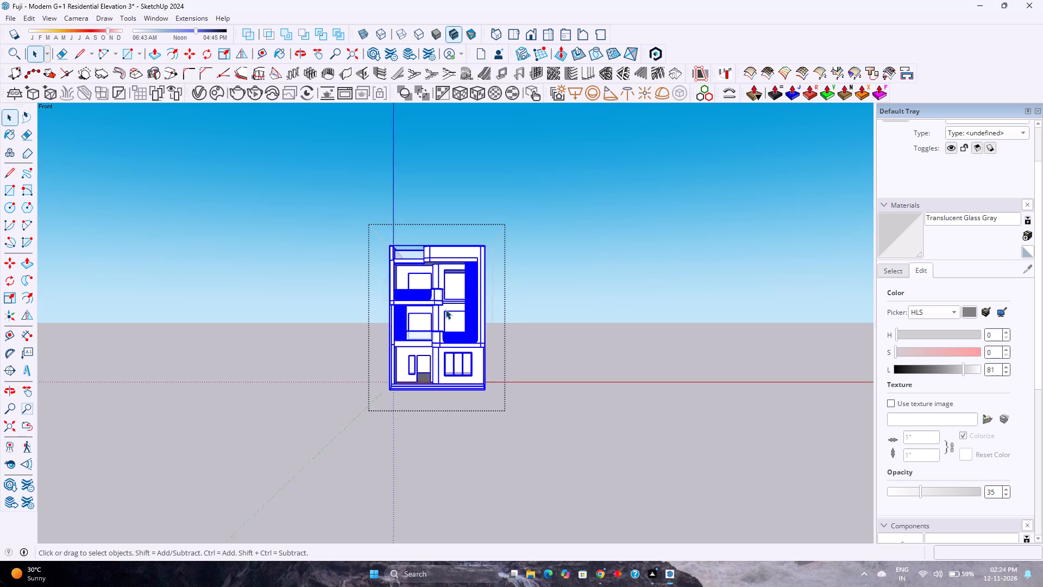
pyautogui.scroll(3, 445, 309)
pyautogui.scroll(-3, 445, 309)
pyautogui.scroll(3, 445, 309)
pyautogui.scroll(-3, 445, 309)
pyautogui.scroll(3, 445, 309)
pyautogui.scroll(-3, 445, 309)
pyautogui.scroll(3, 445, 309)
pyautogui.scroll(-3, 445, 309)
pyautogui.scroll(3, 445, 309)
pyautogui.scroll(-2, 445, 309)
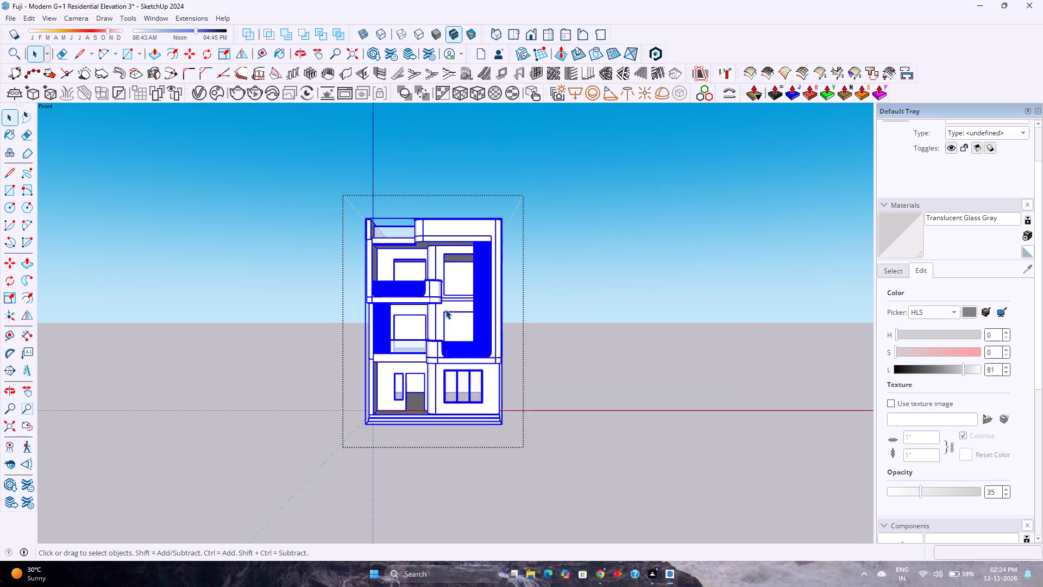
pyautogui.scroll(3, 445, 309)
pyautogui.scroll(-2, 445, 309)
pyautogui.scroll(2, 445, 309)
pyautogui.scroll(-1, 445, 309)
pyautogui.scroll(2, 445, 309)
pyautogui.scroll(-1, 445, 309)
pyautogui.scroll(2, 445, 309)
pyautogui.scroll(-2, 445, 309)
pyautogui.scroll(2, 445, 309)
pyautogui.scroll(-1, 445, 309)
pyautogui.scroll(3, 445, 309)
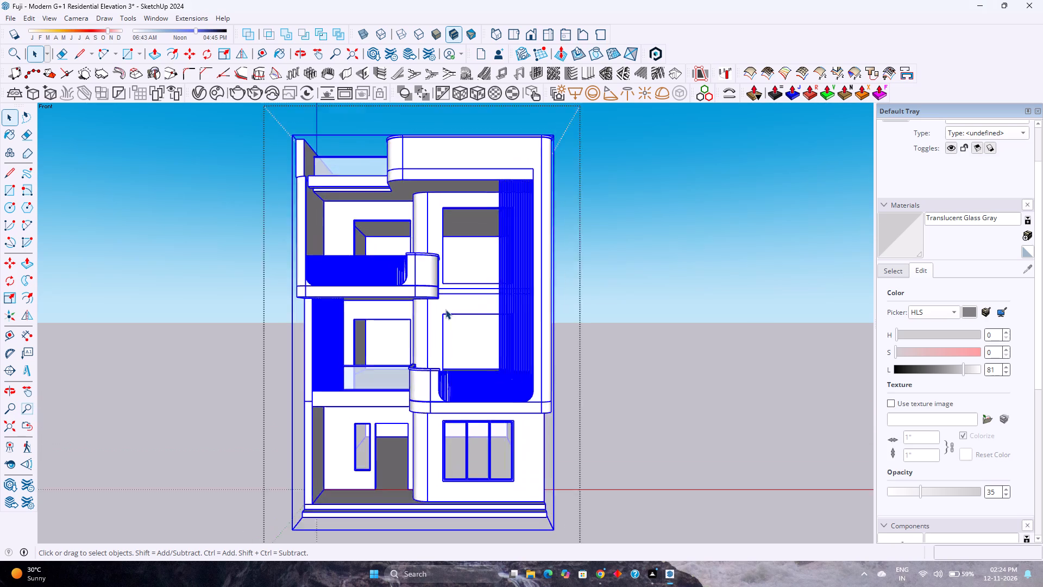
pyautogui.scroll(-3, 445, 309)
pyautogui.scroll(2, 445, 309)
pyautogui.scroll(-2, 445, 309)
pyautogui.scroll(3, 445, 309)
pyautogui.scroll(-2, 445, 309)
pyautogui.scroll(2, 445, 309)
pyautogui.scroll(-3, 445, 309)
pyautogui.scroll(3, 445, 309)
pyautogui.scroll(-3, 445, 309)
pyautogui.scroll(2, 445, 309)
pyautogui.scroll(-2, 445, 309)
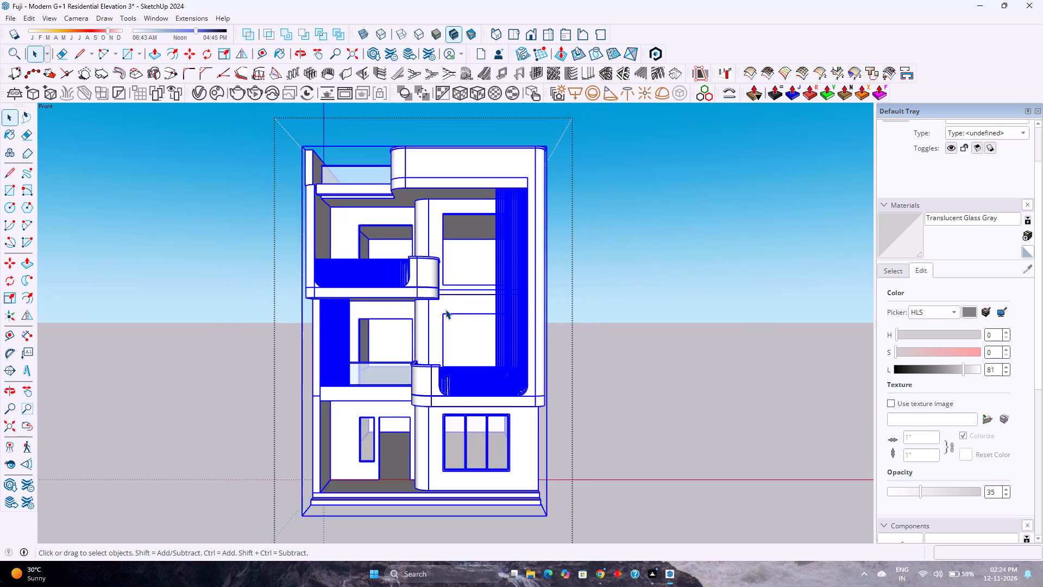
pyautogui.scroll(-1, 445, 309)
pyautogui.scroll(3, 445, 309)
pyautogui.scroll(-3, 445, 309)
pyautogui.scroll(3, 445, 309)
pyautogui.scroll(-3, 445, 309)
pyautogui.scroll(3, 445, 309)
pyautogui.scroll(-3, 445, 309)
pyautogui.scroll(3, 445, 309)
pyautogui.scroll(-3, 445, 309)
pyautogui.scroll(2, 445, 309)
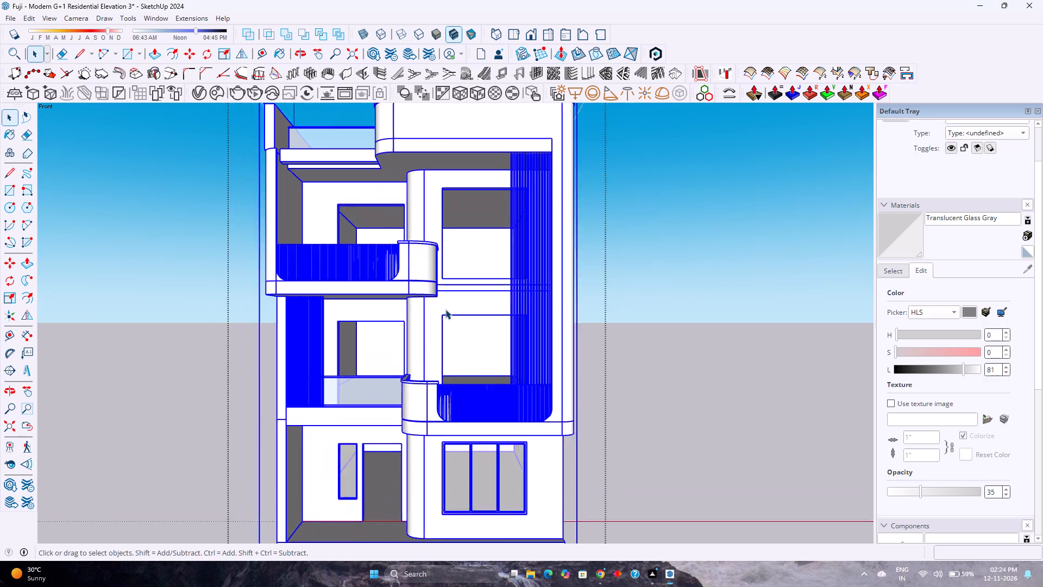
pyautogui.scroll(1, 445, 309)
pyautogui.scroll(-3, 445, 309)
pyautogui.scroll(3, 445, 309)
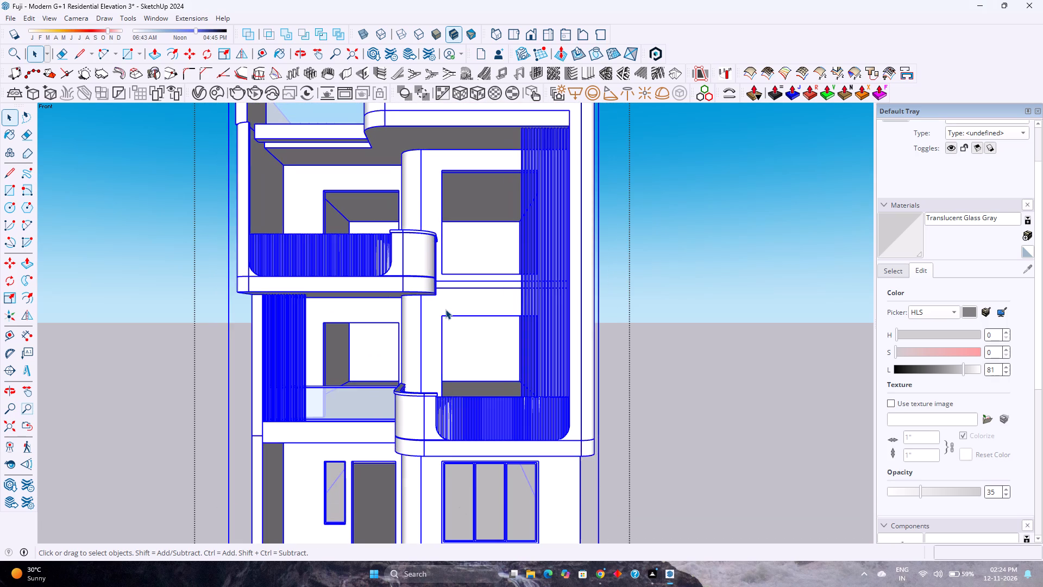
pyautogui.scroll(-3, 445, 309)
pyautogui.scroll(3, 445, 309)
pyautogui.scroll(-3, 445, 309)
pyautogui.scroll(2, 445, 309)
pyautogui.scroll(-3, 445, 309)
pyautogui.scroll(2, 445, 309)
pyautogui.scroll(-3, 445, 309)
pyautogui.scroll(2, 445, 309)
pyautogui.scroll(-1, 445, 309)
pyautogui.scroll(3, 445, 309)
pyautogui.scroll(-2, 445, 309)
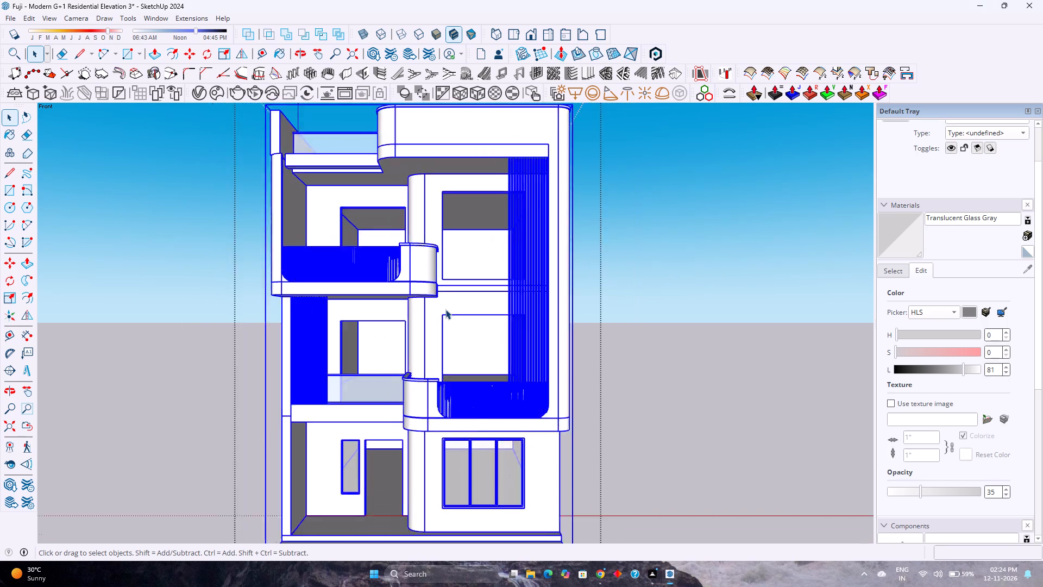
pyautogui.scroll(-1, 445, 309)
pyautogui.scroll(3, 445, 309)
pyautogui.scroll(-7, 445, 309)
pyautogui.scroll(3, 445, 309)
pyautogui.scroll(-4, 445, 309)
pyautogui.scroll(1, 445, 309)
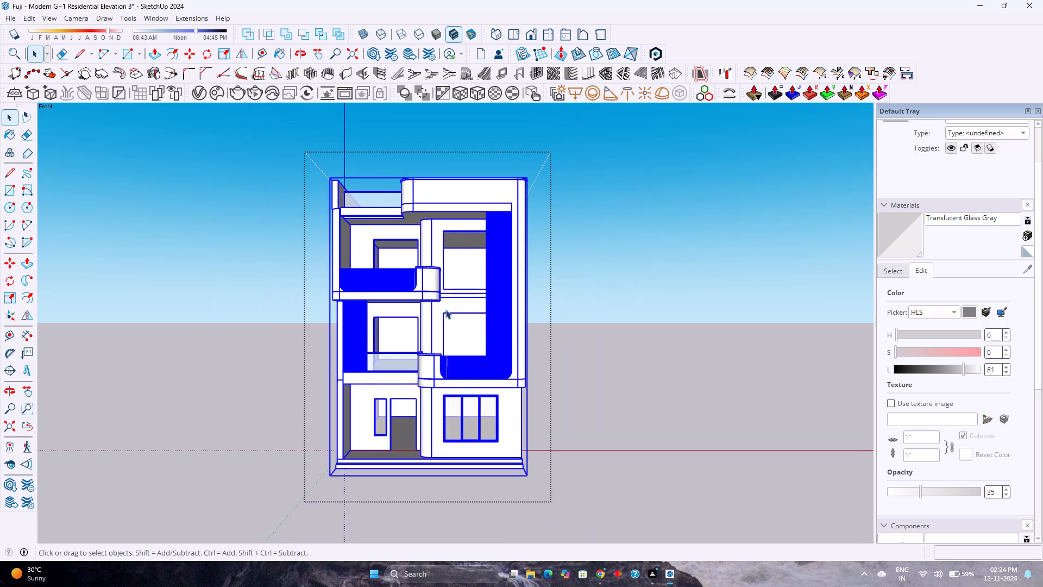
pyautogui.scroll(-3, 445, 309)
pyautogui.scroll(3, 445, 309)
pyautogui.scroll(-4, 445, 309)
# Open the selected house group for editing and clear the selection.
pyautogui.rightClick(445, 309)
pyautogui.click(454, 353)
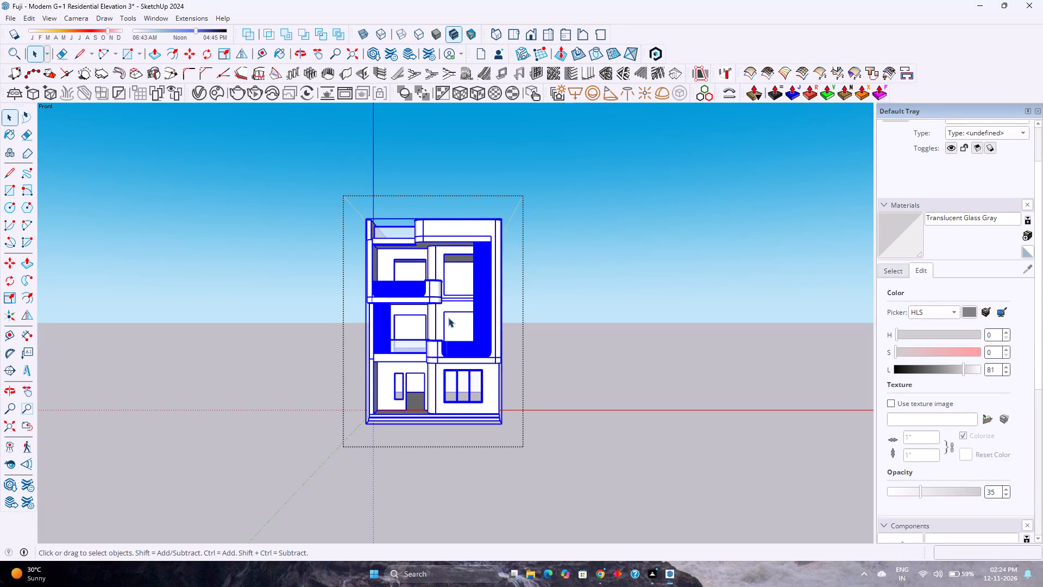
pyautogui.doubleClick(448, 317)
pyautogui.scroll(3, 448, 317)
pyautogui.scroll(-3, 448, 317)
pyautogui.scroll(1, 448, 317)
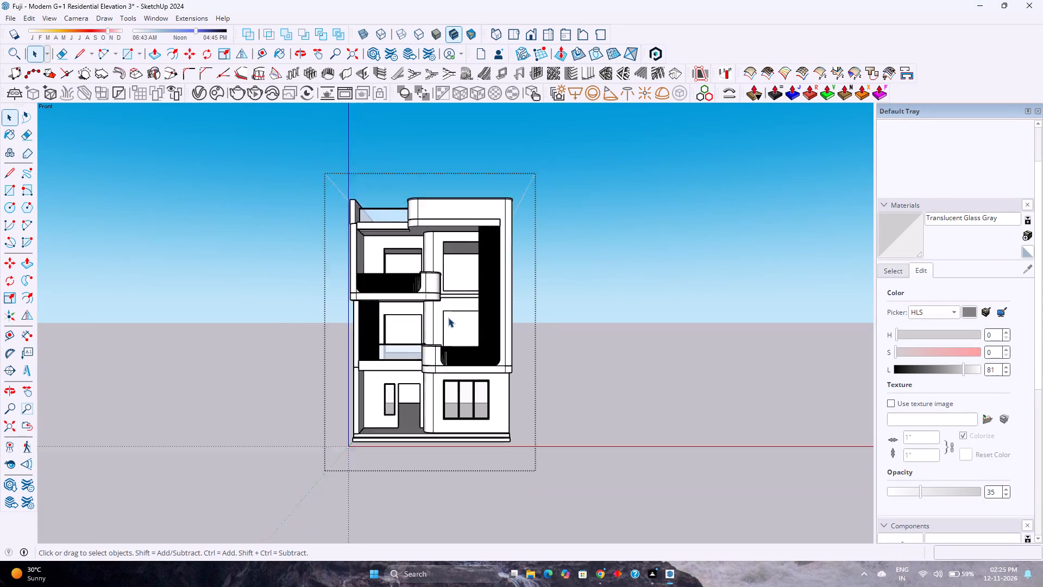
pyautogui.scroll(2, 448, 317)
pyautogui.scroll(-1, 448, 317)
pyautogui.scroll(1, 460, 326)
pyautogui.click(623, 367)
# Examine the front elevation's curved balconies, floor slabs, vertical louvre screens, windows and ground-floor entrance.
pyautogui.scroll(-1, 315, 342)
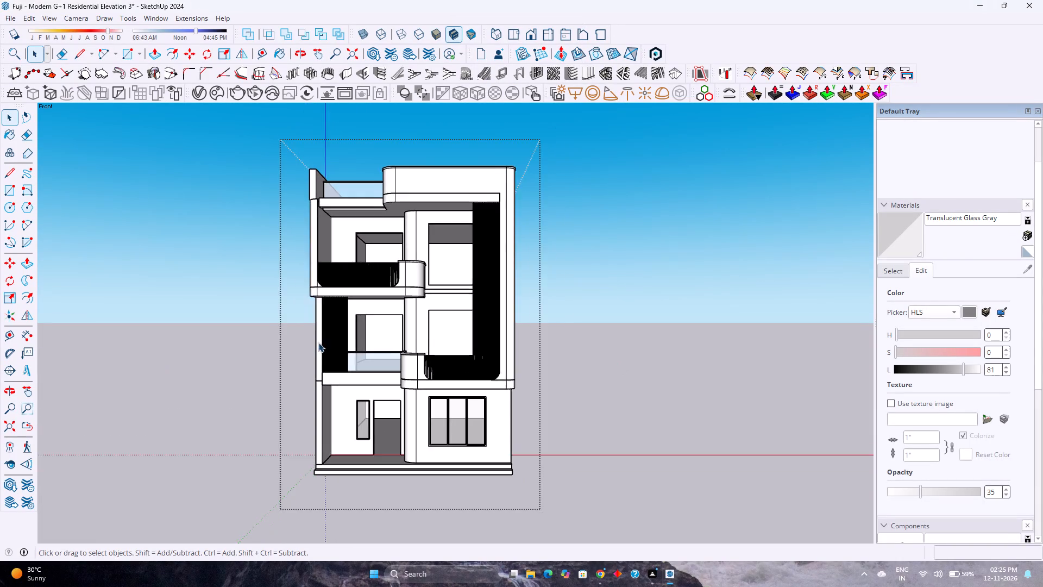
pyautogui.scroll(3, 319, 342)
pyautogui.scroll(-3, 319, 342)
pyautogui.scroll(2, 319, 342)
pyautogui.scroll(-3, 319, 342)
pyautogui.scroll(3, 319, 342)
pyautogui.scroll(-3, 319, 342)
pyautogui.scroll(4, 319, 342)
pyautogui.scroll(-4, 319, 342)
pyautogui.scroll(3, 319, 342)
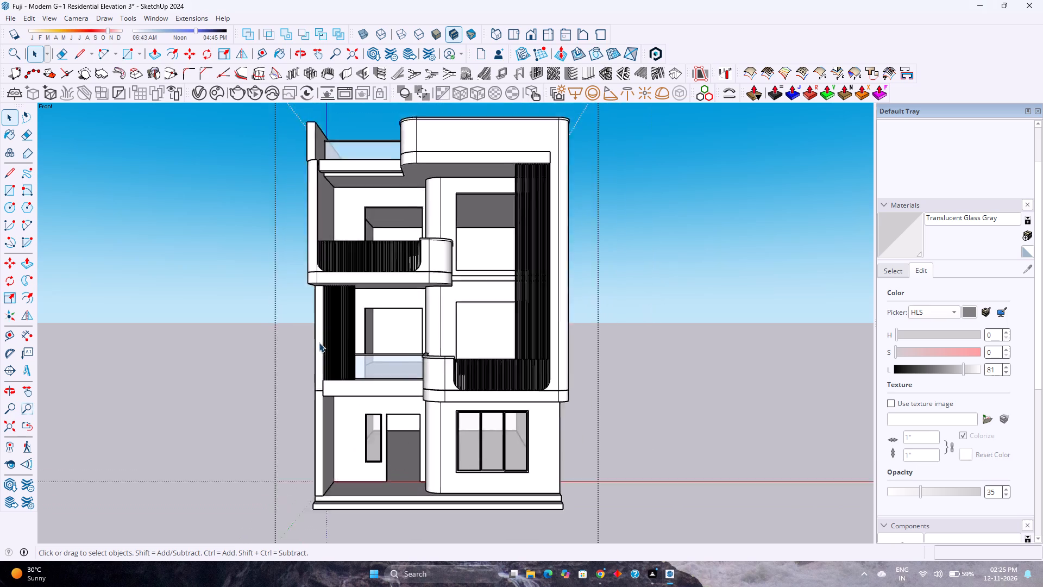
pyautogui.scroll(-3, 319, 342)
pyautogui.scroll(2, 319, 342)
pyautogui.scroll(-2, 319, 342)
pyautogui.scroll(4, 319, 342)
pyautogui.scroll(-4, 319, 342)
pyautogui.scroll(4, 319, 342)
pyautogui.scroll(-4, 319, 342)
pyautogui.scroll(4, 319, 342)
pyautogui.scroll(-1, 319, 342)
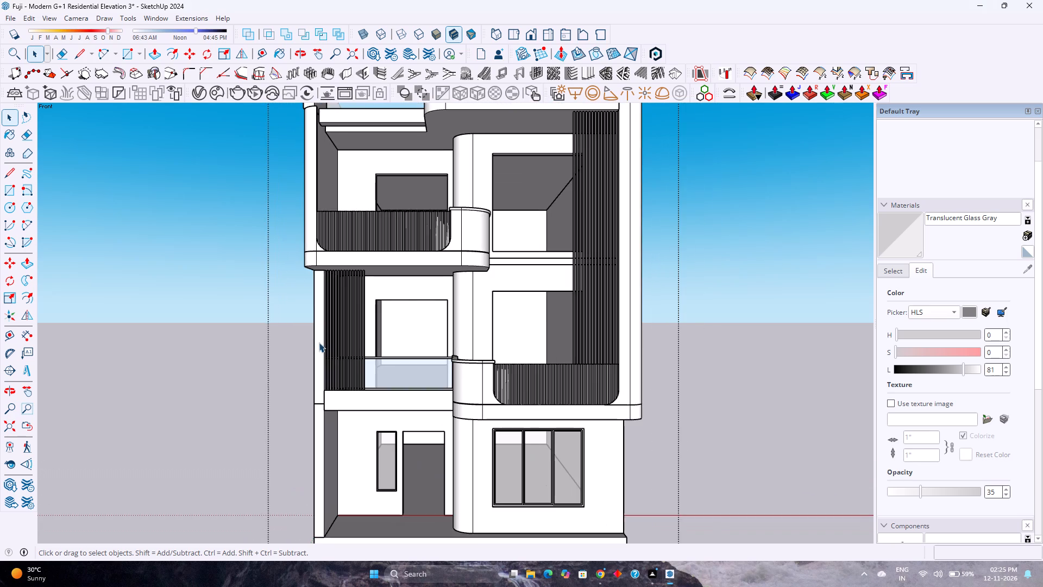
pyautogui.scroll(-2, 319, 342)
pyautogui.scroll(2, 319, 342)
pyautogui.scroll(-2, 319, 342)
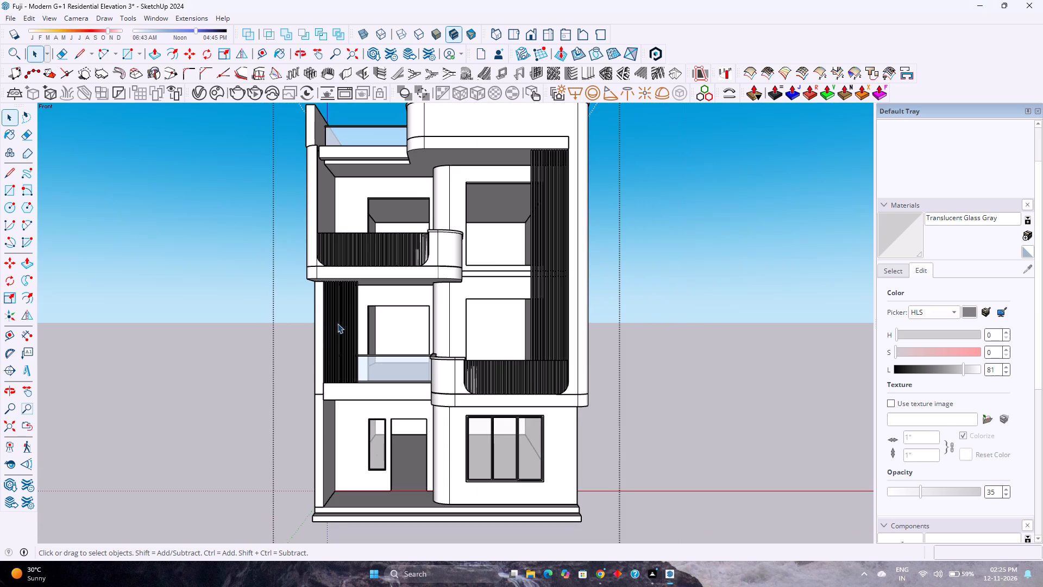
pyautogui.scroll(-3, 479, 319)
pyautogui.scroll(2, 472, 229)
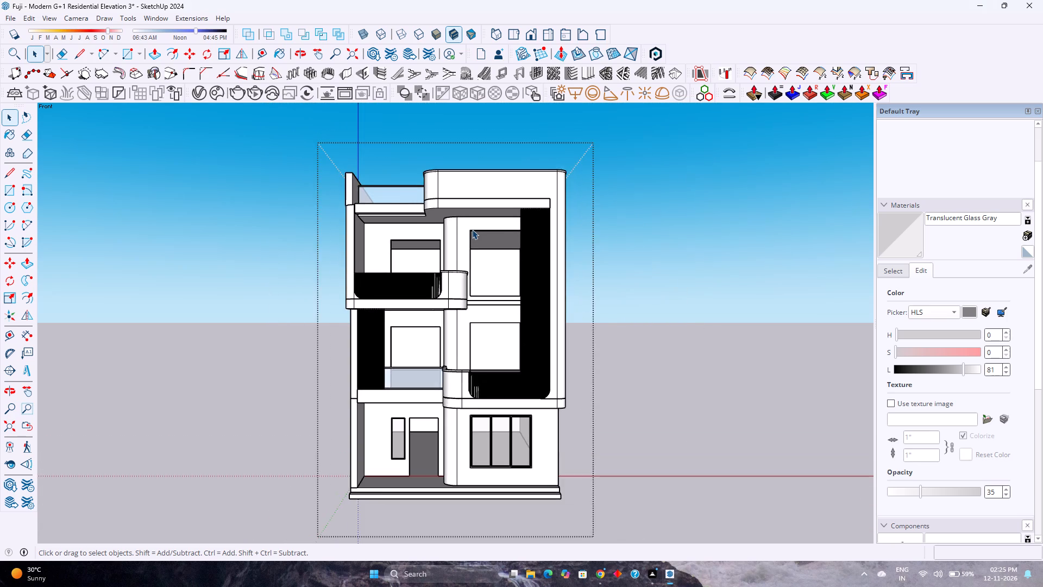
pyautogui.scroll(1, 472, 229)
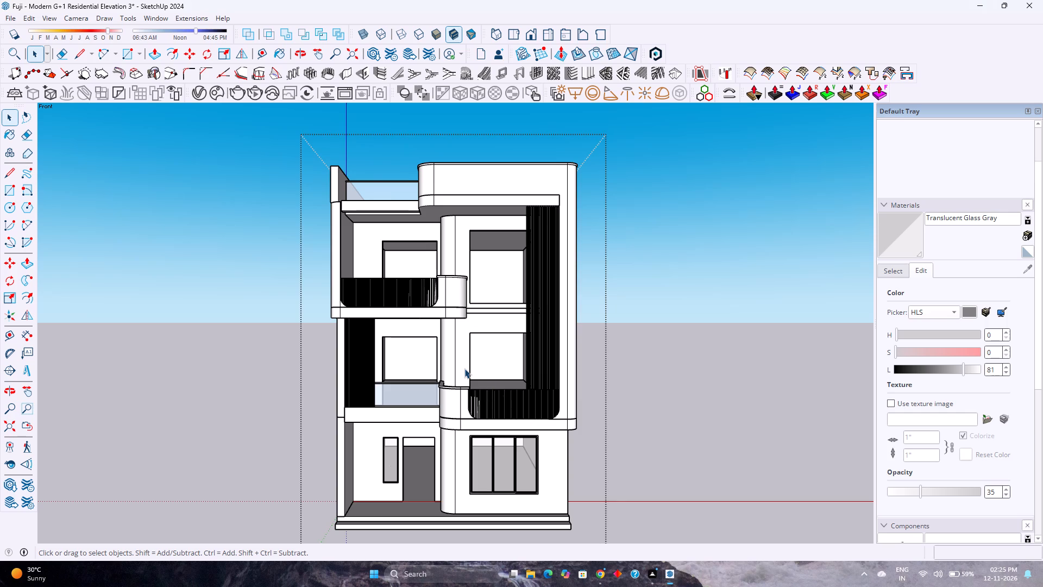
pyautogui.scroll(1, 464, 369)
pyautogui.scroll(-1, 464, 369)
pyautogui.scroll(1, 458, 392)
pyautogui.scroll(-1, 458, 392)
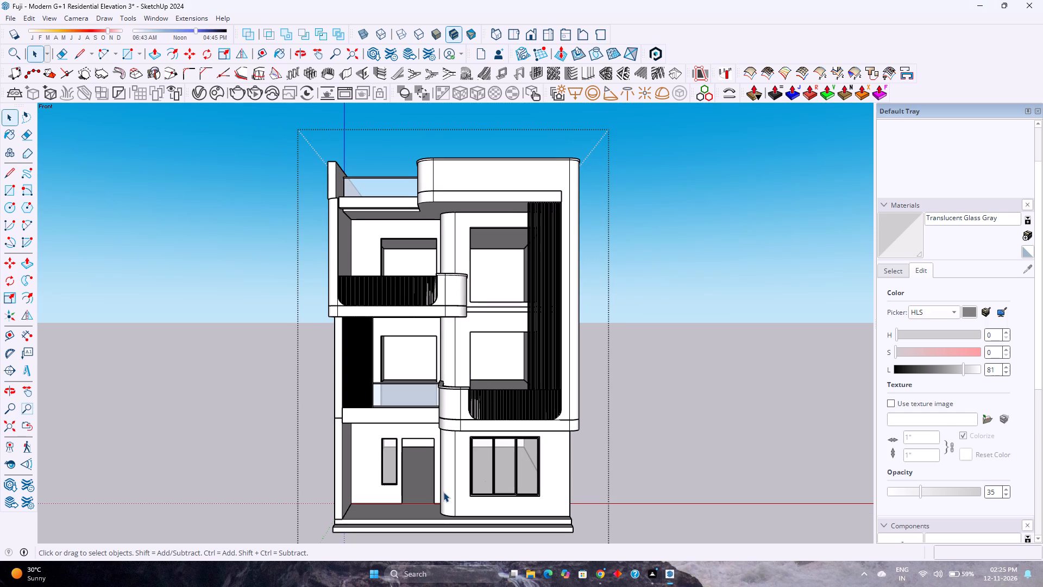
pyautogui.scroll(2, 443, 492)
pyautogui.scroll(-1, 443, 492)
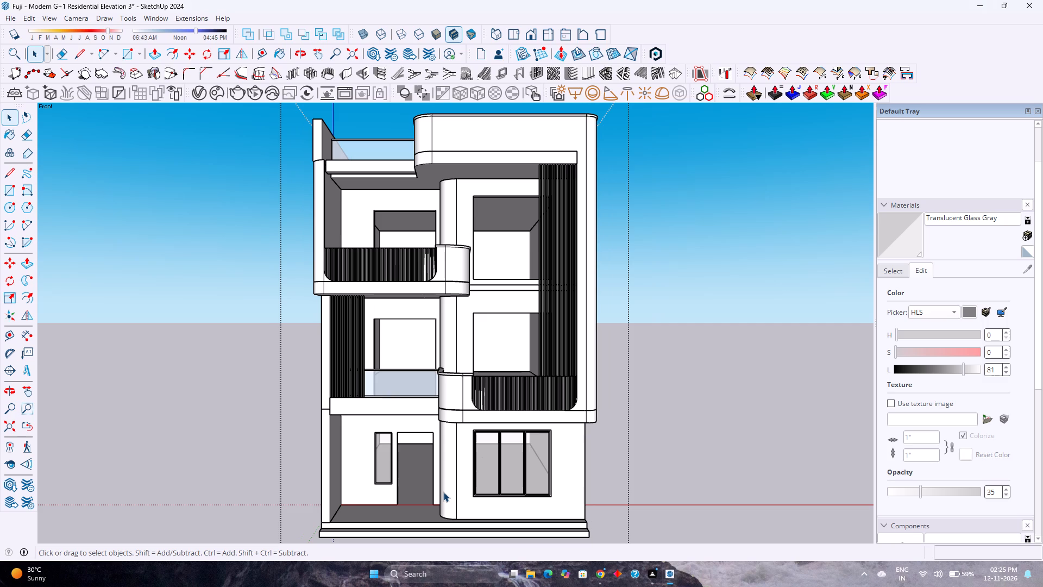
# Leave the house group's editing mode and clear the selection.
pyautogui.scroll(1, 443, 492)
pyautogui.scroll(-2, 443, 492)
pyautogui.scroll(2, 443, 492)
pyautogui.scroll(-3, 443, 492)
pyautogui.scroll(3, 443, 492)
pyautogui.scroll(-8, 443, 492)
pyautogui.scroll(3, 443, 489)
pyautogui.rightClick(443, 488)
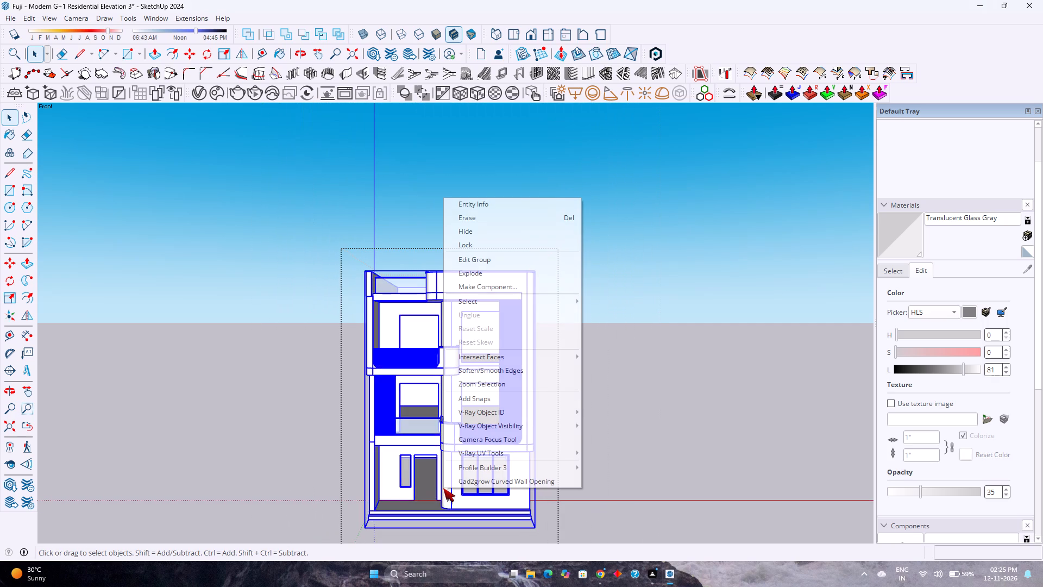
pyautogui.click(635, 397)
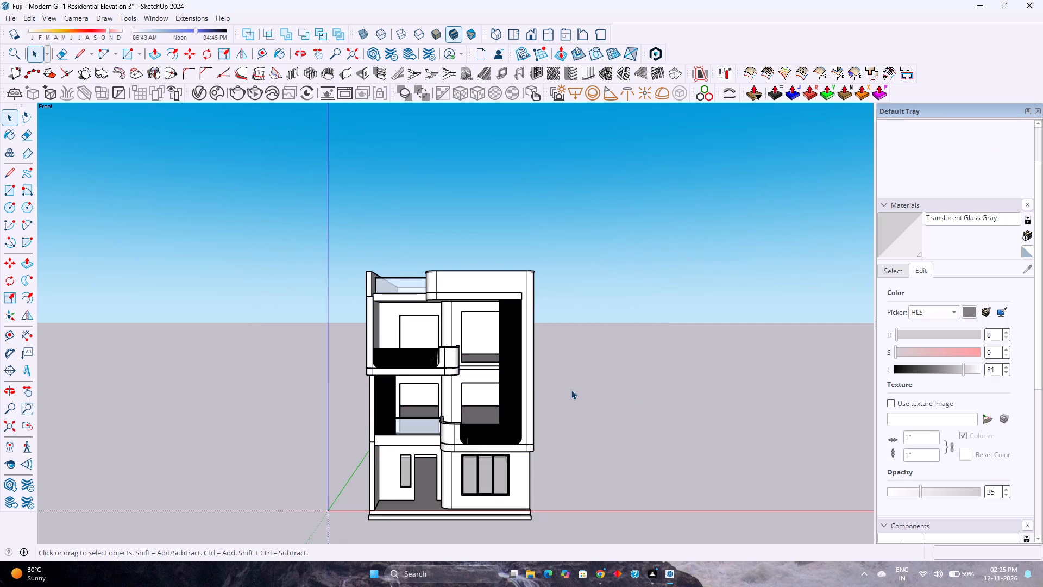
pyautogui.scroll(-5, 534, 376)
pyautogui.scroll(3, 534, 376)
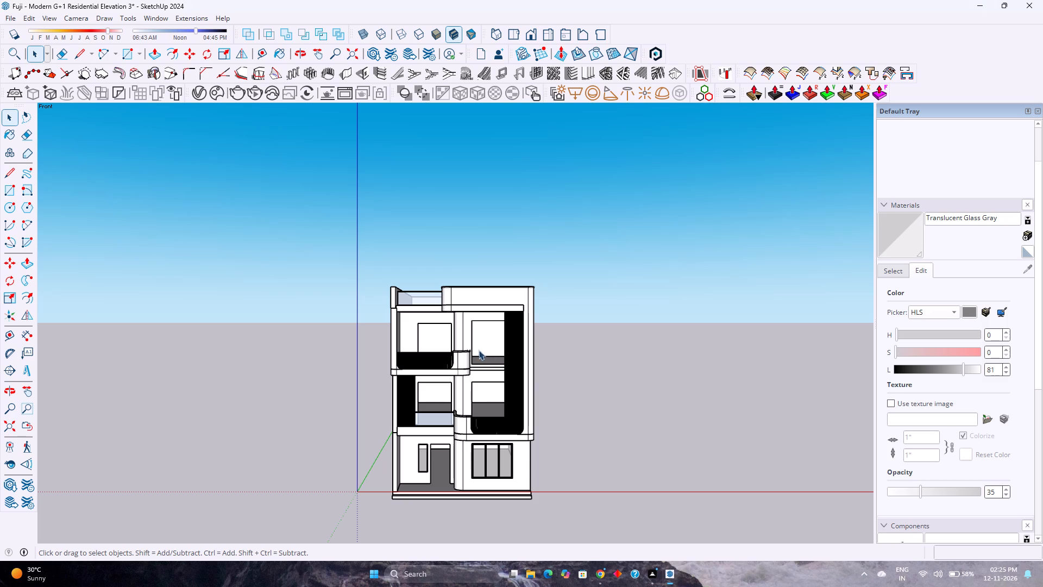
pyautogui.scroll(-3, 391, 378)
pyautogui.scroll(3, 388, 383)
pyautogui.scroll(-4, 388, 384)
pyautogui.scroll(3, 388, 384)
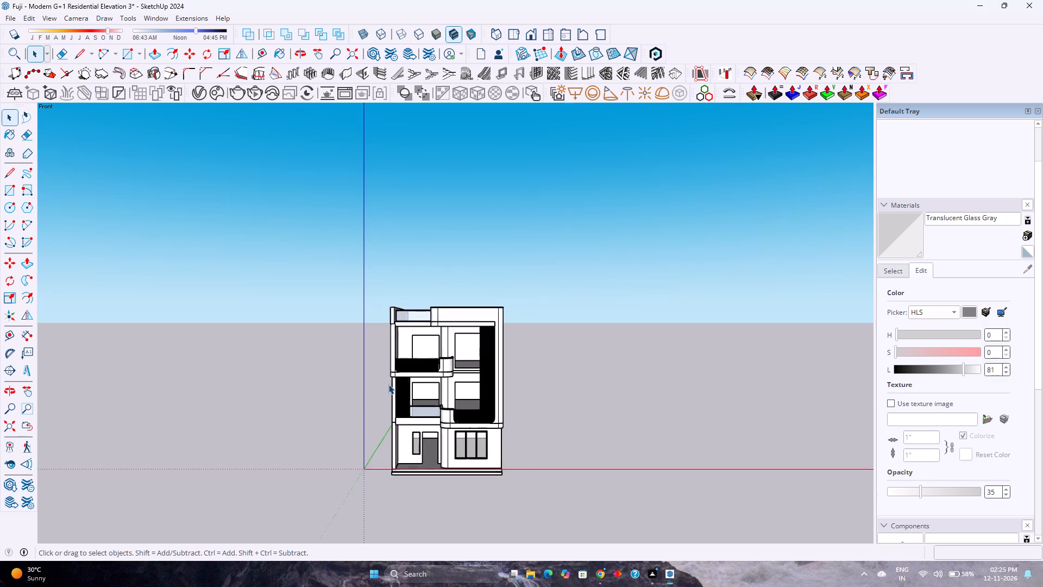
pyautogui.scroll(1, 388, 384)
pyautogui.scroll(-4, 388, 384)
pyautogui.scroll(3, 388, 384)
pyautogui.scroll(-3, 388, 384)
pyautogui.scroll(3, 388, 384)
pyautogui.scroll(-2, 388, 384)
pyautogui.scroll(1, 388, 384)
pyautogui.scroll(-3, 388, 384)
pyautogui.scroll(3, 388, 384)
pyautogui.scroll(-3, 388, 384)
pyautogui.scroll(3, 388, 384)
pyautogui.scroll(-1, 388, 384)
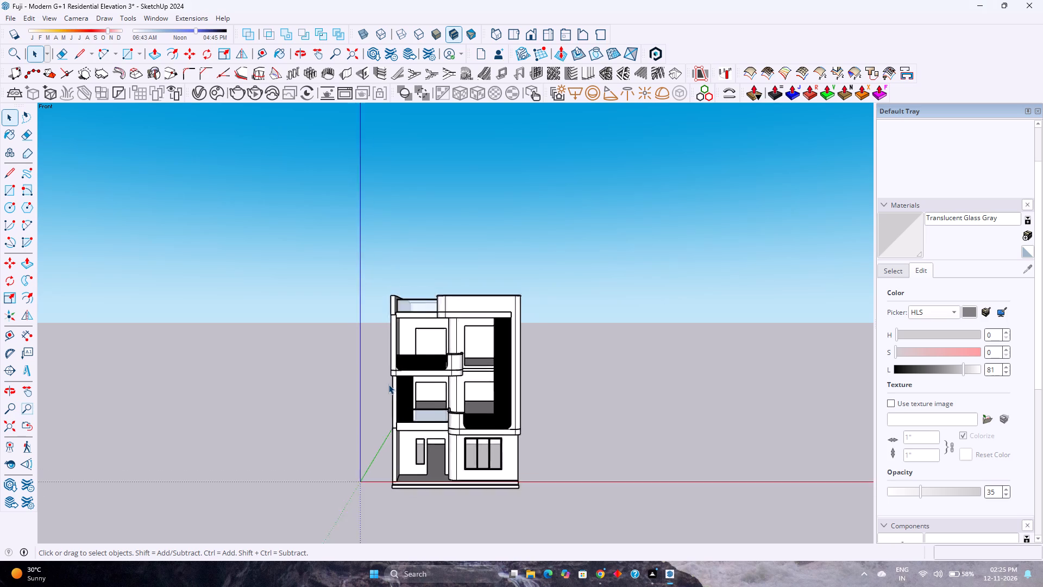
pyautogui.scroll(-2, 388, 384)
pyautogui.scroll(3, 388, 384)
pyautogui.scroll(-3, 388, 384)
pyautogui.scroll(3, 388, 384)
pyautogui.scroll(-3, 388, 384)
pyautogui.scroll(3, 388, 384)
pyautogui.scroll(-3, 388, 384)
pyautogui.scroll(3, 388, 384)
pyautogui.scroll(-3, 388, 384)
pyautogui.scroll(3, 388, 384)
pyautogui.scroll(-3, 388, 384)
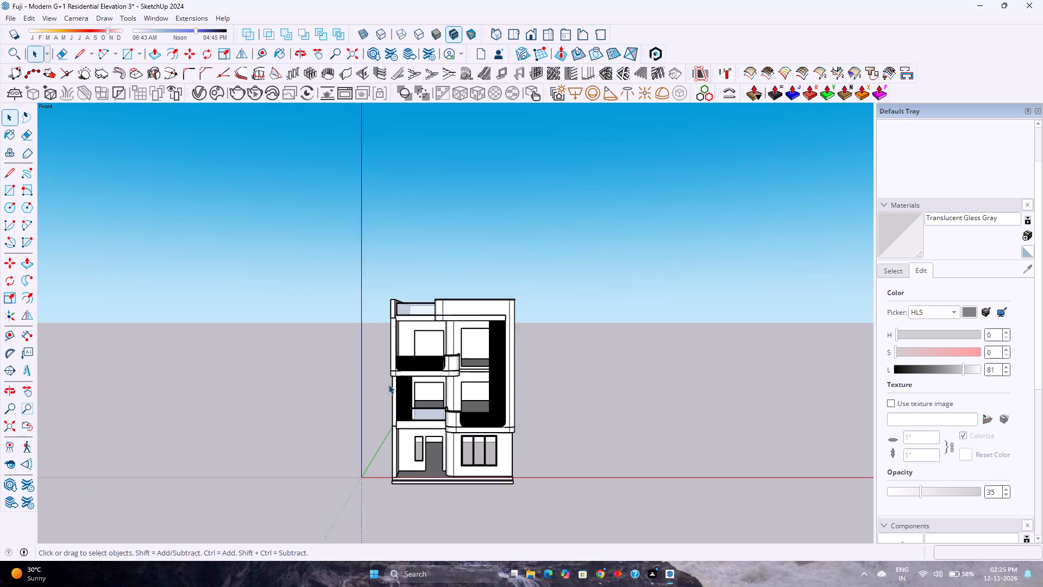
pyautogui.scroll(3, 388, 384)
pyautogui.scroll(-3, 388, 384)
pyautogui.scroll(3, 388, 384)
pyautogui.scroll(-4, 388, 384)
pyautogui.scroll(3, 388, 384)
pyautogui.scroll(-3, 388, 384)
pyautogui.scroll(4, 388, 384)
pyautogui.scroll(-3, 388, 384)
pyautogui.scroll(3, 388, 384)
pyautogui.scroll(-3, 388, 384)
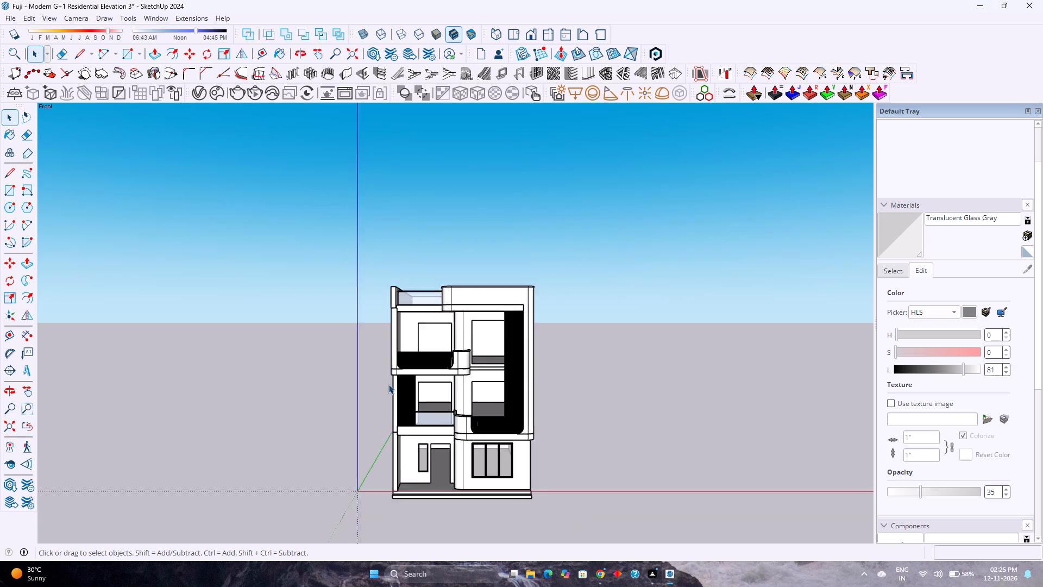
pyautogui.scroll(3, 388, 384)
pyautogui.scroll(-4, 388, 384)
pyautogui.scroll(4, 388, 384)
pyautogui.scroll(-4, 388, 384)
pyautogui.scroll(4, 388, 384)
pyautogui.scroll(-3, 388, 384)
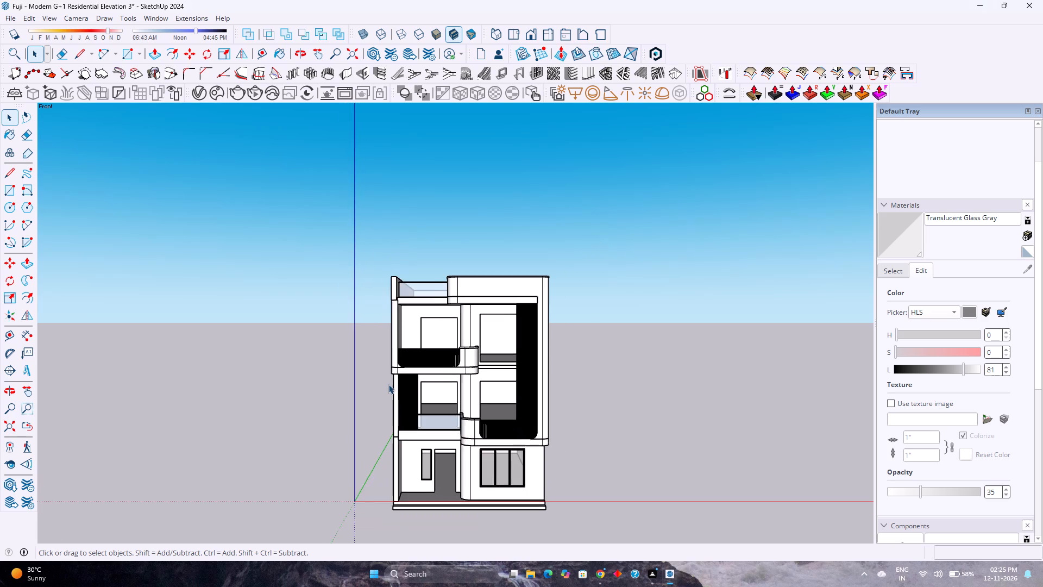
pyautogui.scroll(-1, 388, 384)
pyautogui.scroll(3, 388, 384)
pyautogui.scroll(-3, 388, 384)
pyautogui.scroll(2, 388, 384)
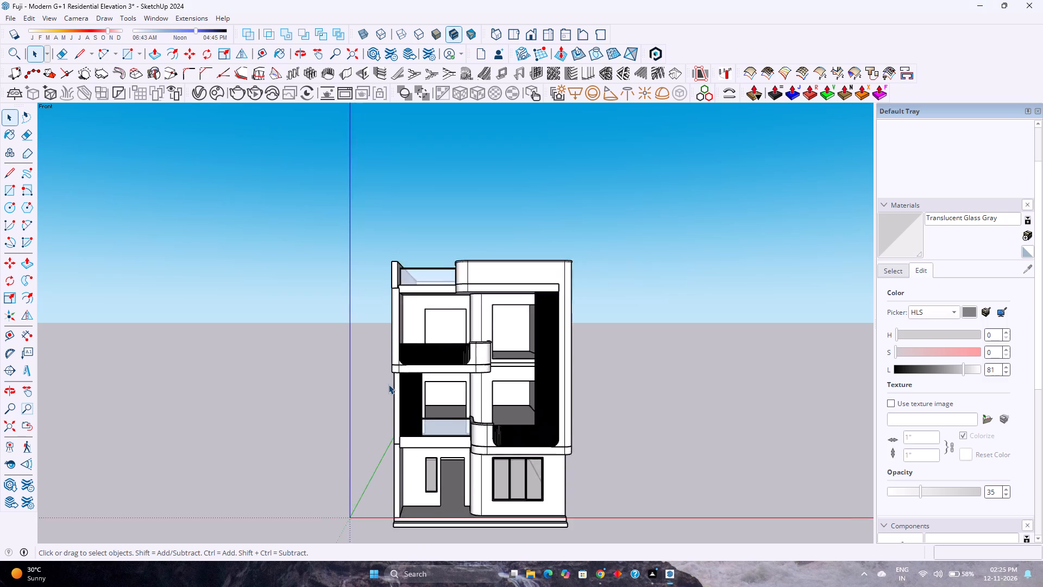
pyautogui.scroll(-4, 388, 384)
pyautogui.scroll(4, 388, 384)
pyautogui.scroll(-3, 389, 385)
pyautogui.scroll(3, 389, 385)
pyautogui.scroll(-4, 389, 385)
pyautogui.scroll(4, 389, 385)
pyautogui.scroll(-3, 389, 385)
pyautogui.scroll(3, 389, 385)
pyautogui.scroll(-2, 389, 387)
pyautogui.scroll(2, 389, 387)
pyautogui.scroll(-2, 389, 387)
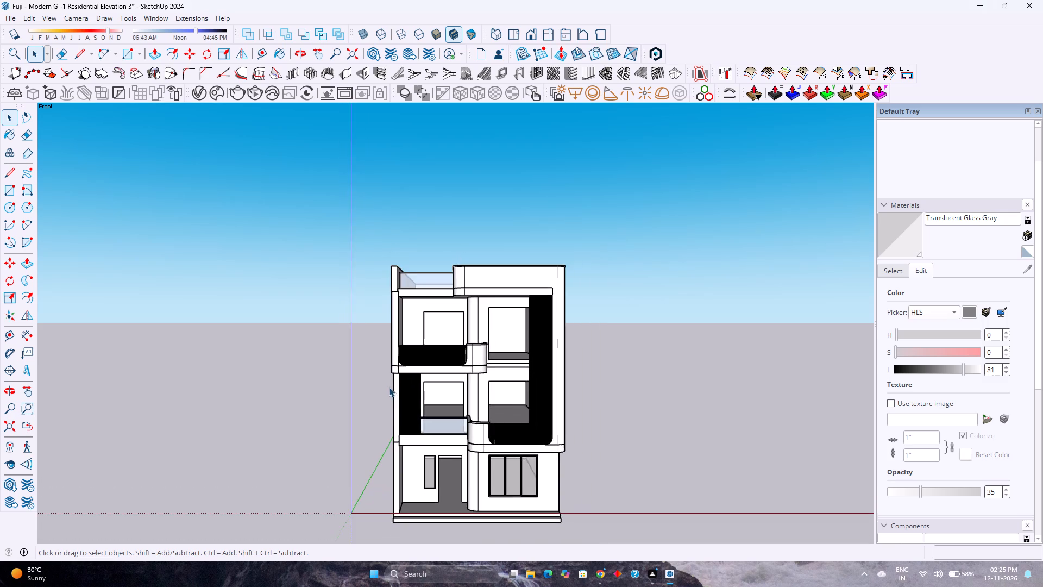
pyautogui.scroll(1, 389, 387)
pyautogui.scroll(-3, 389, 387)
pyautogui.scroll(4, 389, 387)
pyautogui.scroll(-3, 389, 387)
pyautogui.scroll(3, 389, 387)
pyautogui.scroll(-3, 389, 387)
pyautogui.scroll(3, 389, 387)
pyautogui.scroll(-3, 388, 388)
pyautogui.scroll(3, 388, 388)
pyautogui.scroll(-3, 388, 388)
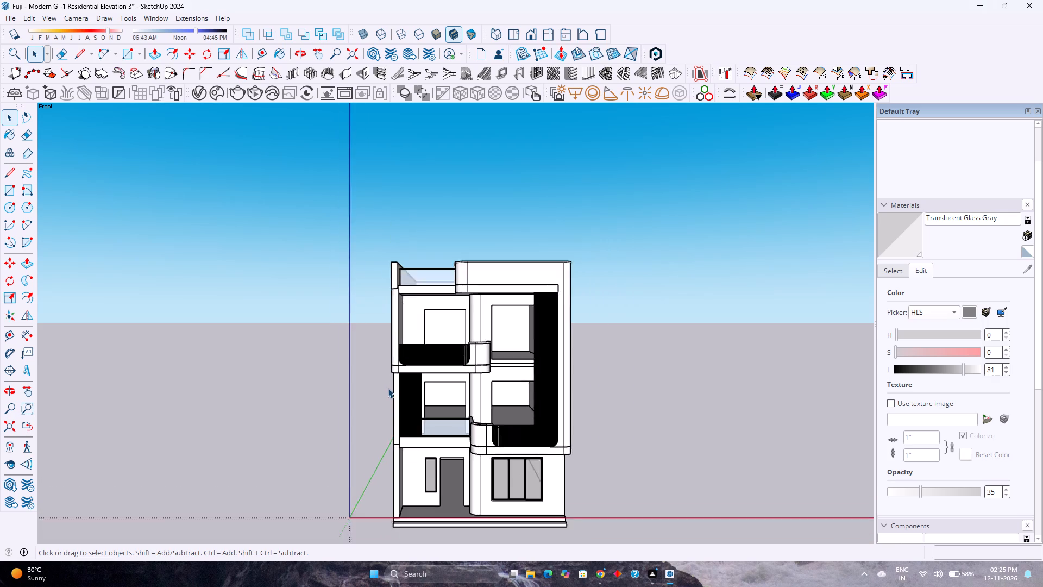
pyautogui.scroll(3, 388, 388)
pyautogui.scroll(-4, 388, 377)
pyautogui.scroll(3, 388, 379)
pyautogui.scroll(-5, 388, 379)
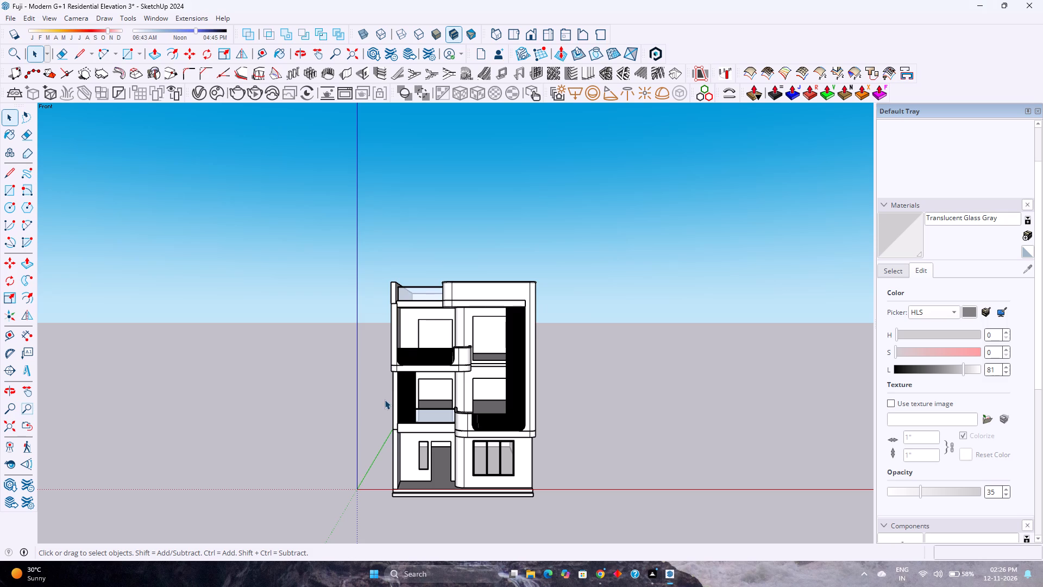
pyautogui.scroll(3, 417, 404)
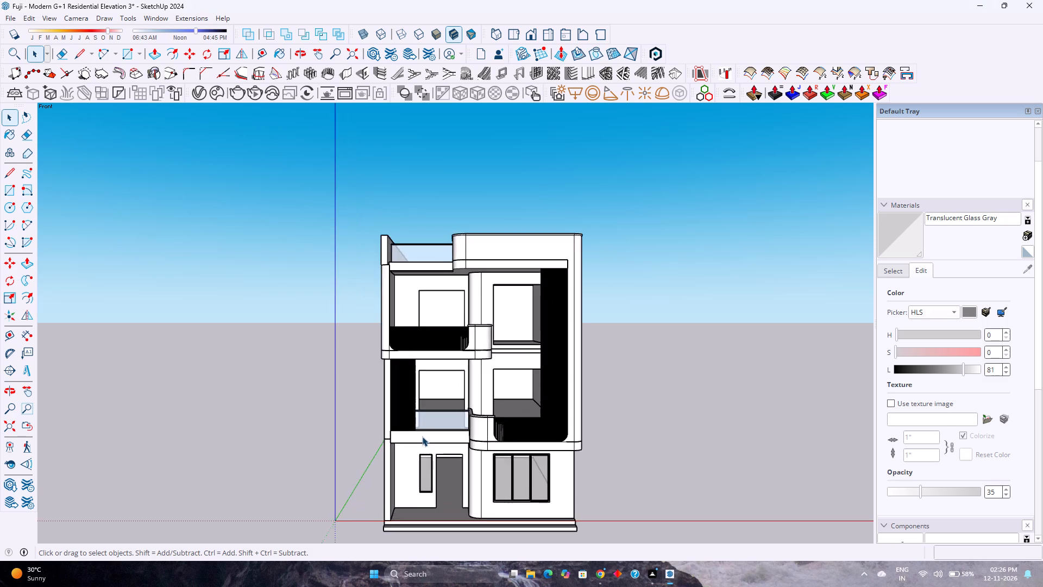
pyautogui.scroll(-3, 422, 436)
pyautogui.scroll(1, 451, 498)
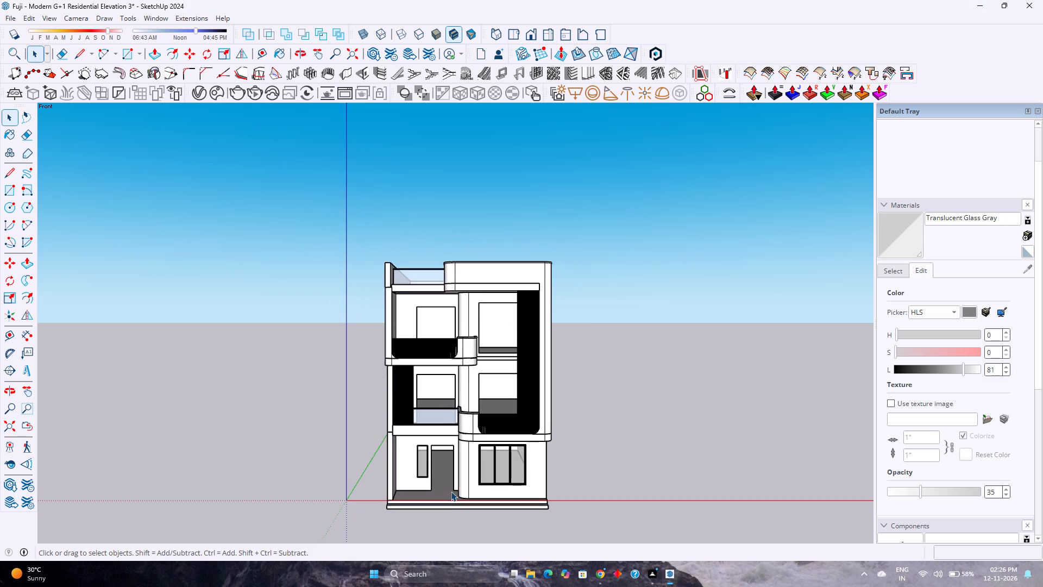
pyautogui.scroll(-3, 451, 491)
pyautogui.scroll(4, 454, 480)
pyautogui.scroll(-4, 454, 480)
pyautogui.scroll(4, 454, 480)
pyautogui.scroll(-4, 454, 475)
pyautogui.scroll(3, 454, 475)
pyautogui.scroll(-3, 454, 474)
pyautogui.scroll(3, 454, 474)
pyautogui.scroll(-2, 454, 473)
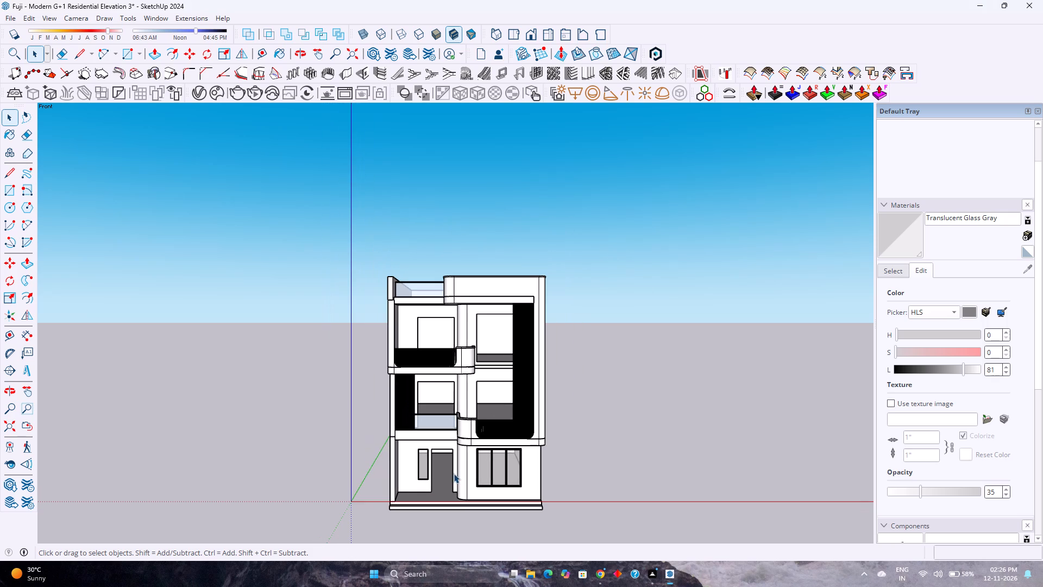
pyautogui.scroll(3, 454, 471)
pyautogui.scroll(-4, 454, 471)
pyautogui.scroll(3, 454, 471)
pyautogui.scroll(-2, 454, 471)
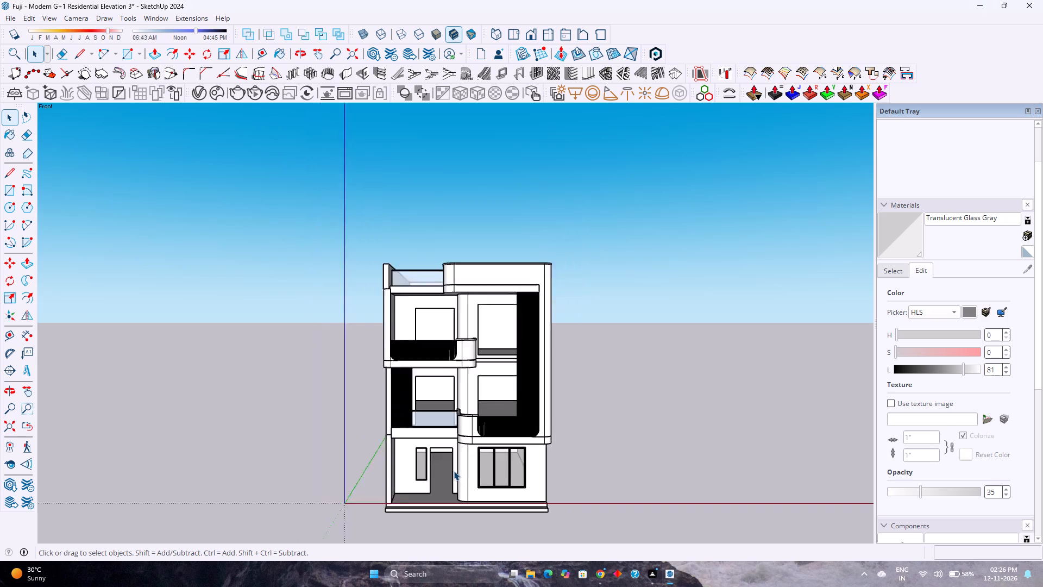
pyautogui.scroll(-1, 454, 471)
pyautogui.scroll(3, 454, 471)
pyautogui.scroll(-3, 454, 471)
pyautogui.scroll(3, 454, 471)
# Examine the ground-floor entrance, its narrow side window and the curved wall corner on the front elevation.
pyautogui.scroll(3, 457, 464)
pyautogui.scroll(-2, 457, 464)
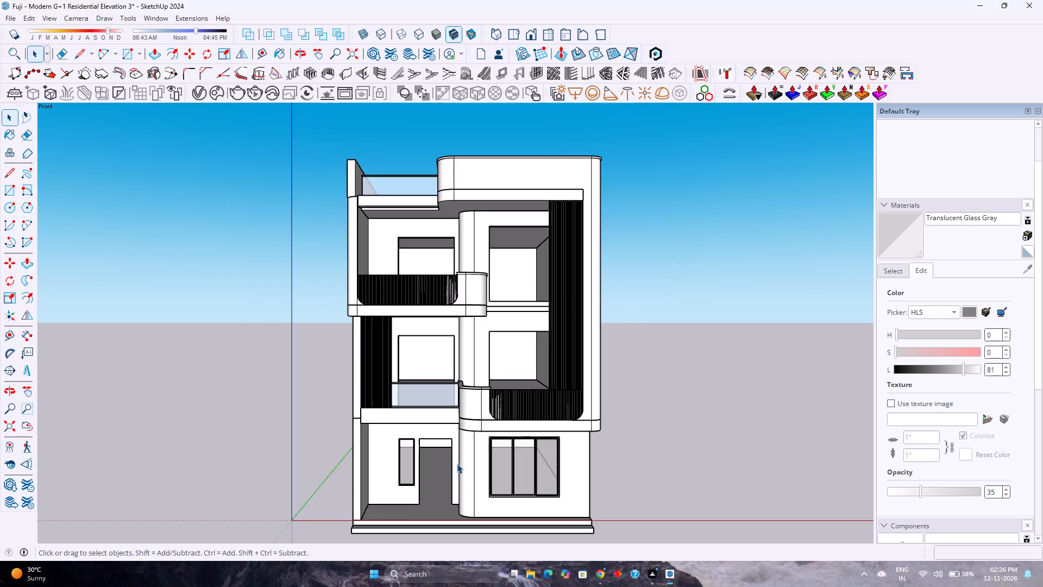
pyautogui.scroll(3, 457, 464)
pyautogui.scroll(-3, 457, 464)
pyautogui.scroll(2, 457, 464)
pyautogui.scroll(-4, 457, 464)
pyautogui.scroll(4, 457, 465)
pyautogui.scroll(-3, 457, 465)
pyautogui.scroll(3, 457, 465)
pyautogui.scroll(-4, 457, 465)
pyautogui.scroll(3, 457, 465)
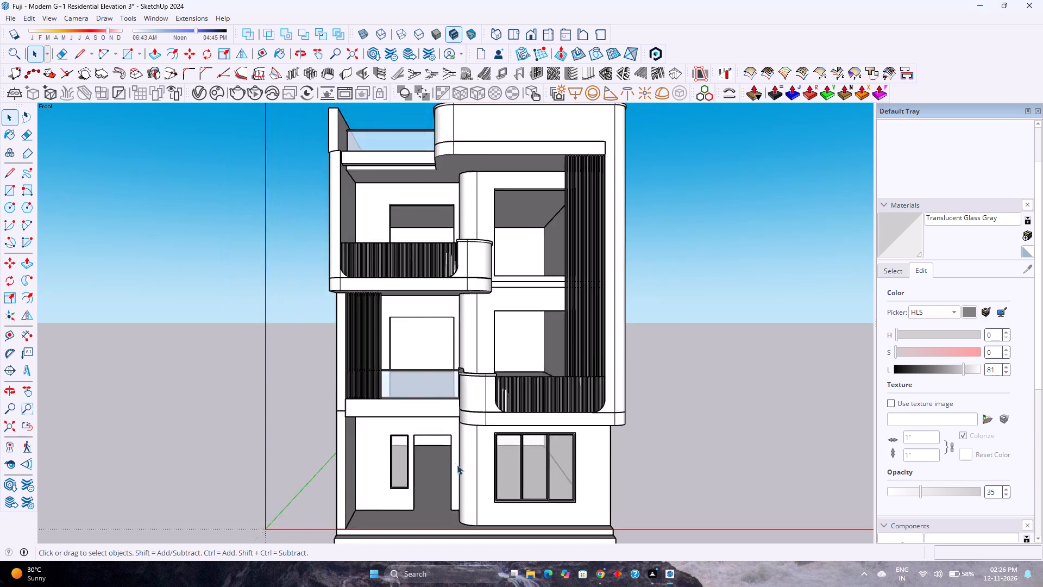
pyautogui.scroll(-3, 457, 465)
pyautogui.scroll(3, 457, 465)
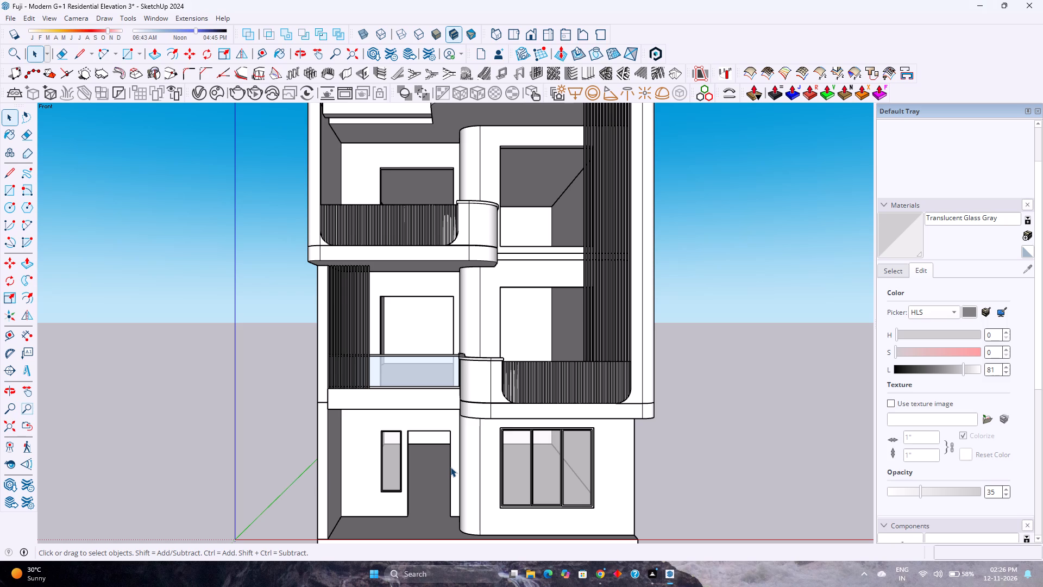
# Examine the first-floor glass railing, curved balcony, floor slab edges and vertical louvre screens on the front elevation.
pyautogui.scroll(2, 368, 379)
pyautogui.scroll(-3, 399, 370)
pyautogui.scroll(4, 423, 364)
pyautogui.scroll(-4, 428, 363)
pyautogui.scroll(2, 435, 363)
pyautogui.scroll(-4, 441, 363)
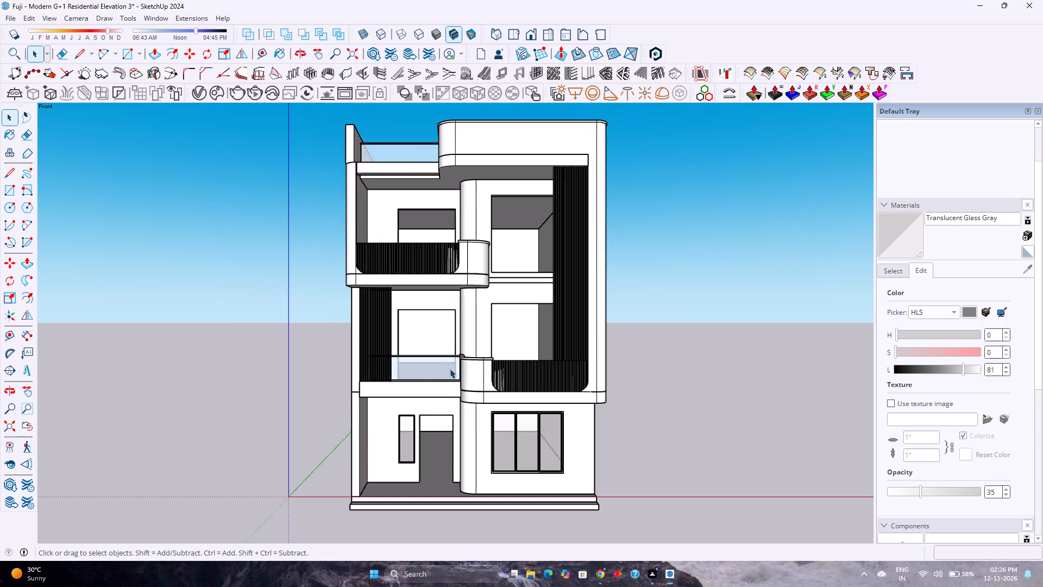
pyautogui.scroll(3, 463, 380)
pyautogui.scroll(-4, 465, 382)
pyautogui.scroll(3, 465, 382)
pyautogui.scroll(-4, 465, 382)
pyautogui.scroll(4, 465, 382)
pyautogui.scroll(-4, 465, 382)
pyautogui.scroll(4, 465, 382)
pyautogui.scroll(-4, 465, 382)
pyautogui.scroll(4, 465, 382)
pyautogui.scroll(-4, 465, 384)
pyautogui.scroll(3, 465, 384)
pyautogui.scroll(-4, 465, 384)
pyautogui.scroll(1, 462, 388)
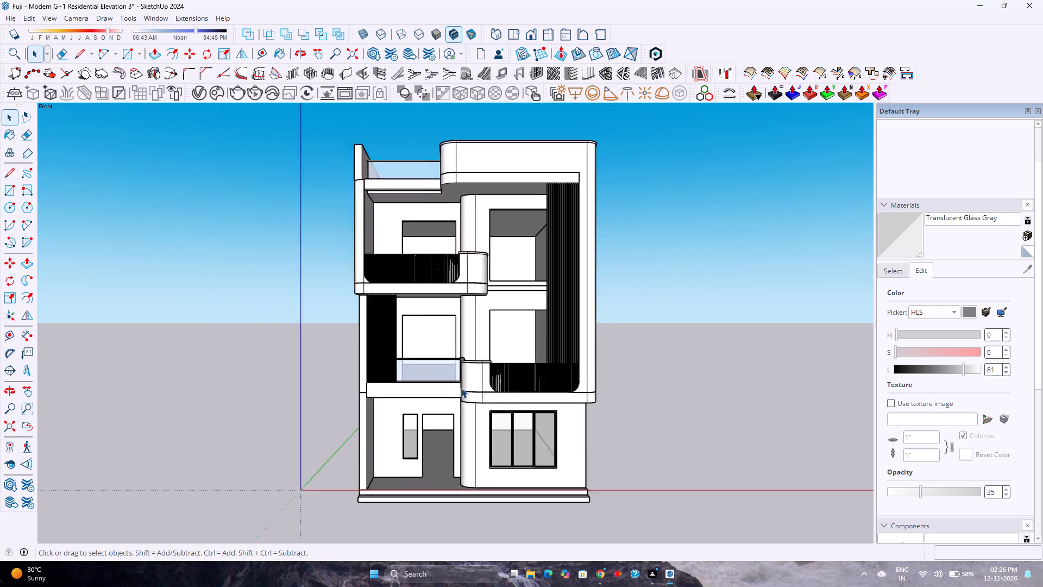
pyautogui.scroll(2, 461, 388)
pyautogui.scroll(-4, 461, 388)
pyautogui.scroll(5, 461, 388)
pyautogui.scroll(-5, 461, 388)
pyautogui.scroll(5, 461, 388)
pyautogui.scroll(-1, 461, 388)
pyautogui.scroll(1, 461, 388)
pyautogui.scroll(-3, 461, 388)
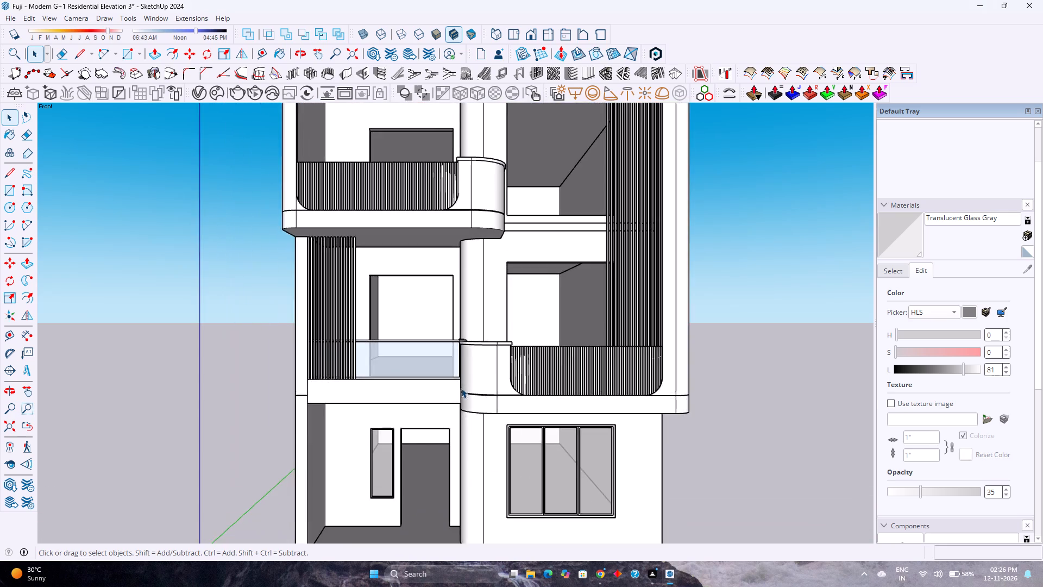
pyautogui.scroll(-2, 461, 388)
pyautogui.scroll(5, 461, 388)
pyautogui.scroll(-3, 461, 388)
pyautogui.scroll(3, 461, 388)
pyautogui.scroll(-2, 461, 388)
pyautogui.scroll(4, 461, 388)
pyautogui.scroll(-3, 461, 388)
pyautogui.scroll(3, 461, 388)
pyautogui.scroll(-3, 461, 388)
pyautogui.scroll(2, 461, 388)
pyautogui.scroll(-4, 461, 388)
pyautogui.scroll(4, 461, 388)
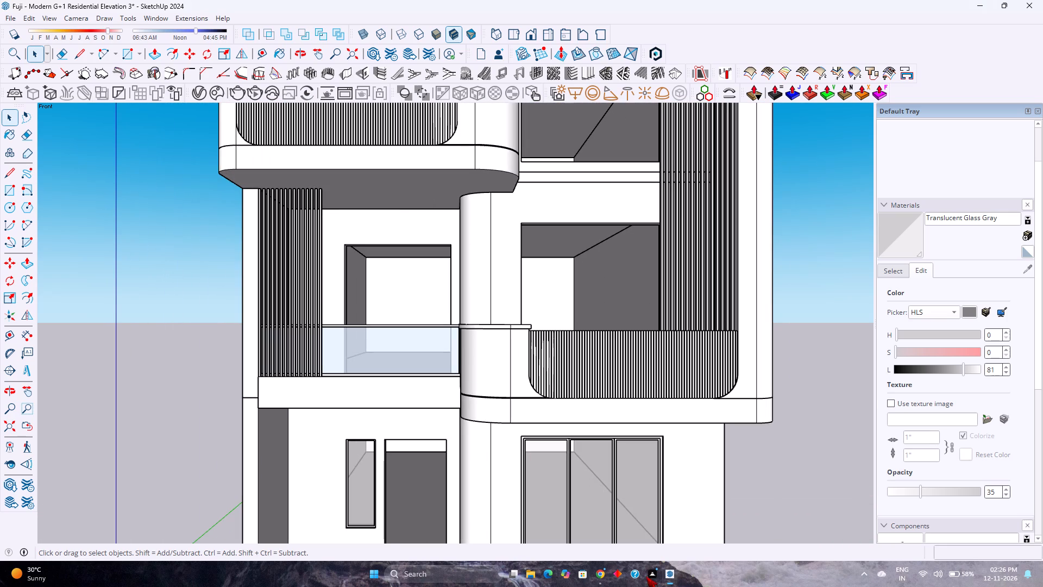
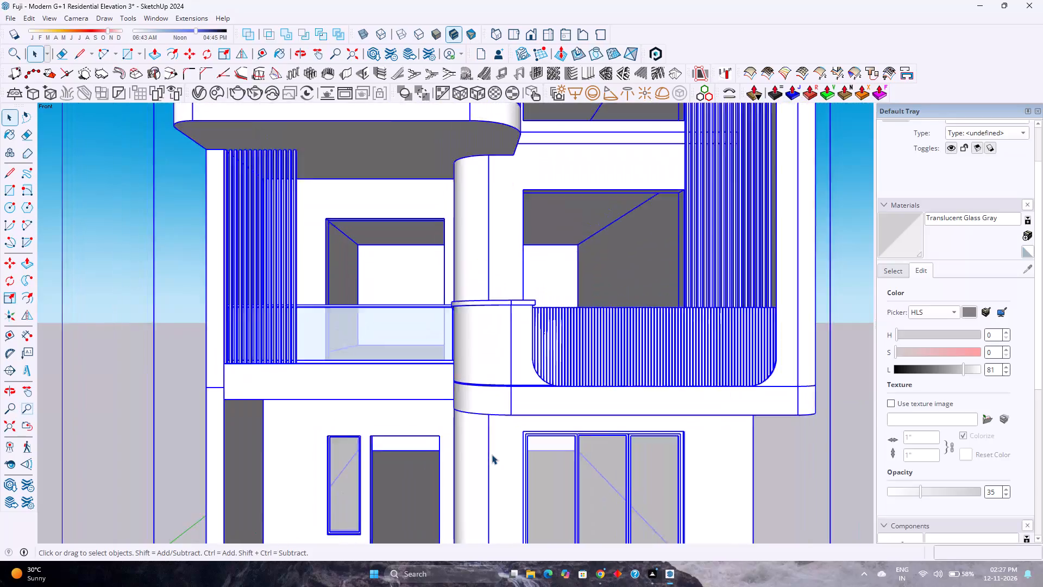
# Examine the first-floor glass railing, curved balcony wall and vertical louvre screens above the ground-floor openings on the front elevation.
pyautogui.scroll(3, 492, 454)
pyautogui.scroll(-3, 492, 454)
pyautogui.scroll(3, 492, 454)
pyautogui.scroll(-3, 492, 454)
pyautogui.scroll(3, 492, 454)
pyautogui.scroll(-3, 492, 454)
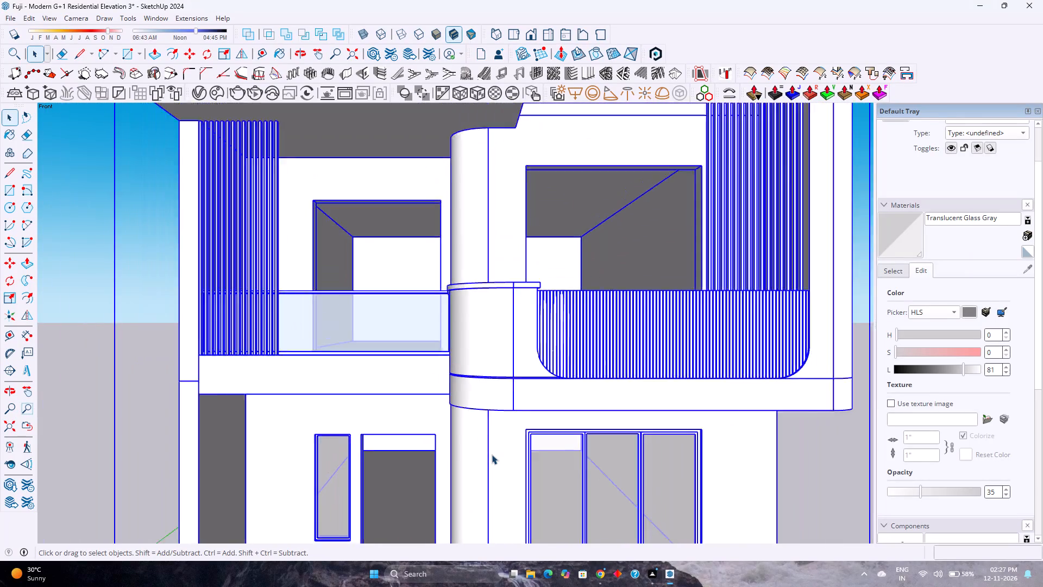
pyautogui.scroll(1, 492, 454)
pyautogui.scroll(-1, 492, 454)
pyautogui.scroll(1, 492, 454)
pyautogui.scroll(-1, 492, 454)
pyautogui.scroll(2, 492, 454)
pyautogui.scroll(-2, 492, 454)
pyautogui.scroll(3, 492, 454)
pyautogui.scroll(-3, 492, 454)
pyautogui.scroll(3, 492, 454)
pyautogui.scroll(-2, 492, 454)
pyautogui.scroll(1, 492, 454)
pyautogui.scroll(-2, 492, 454)
pyautogui.scroll(1, 492, 454)
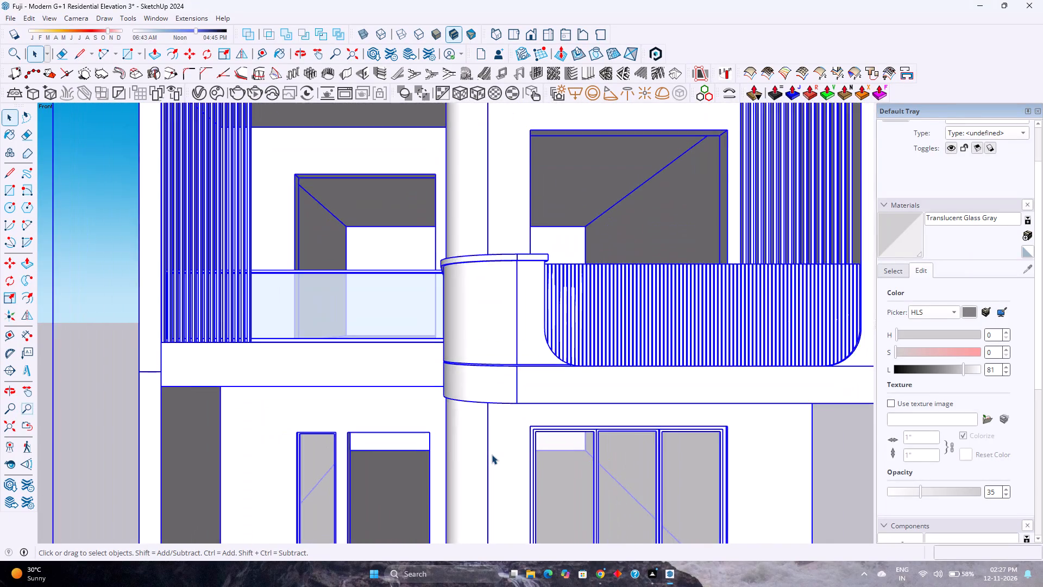
pyautogui.scroll(-3, 492, 454)
pyautogui.scroll(3, 492, 454)
pyautogui.scroll(-3, 492, 454)
pyautogui.scroll(3, 492, 454)
pyautogui.scroll(-3, 492, 454)
pyautogui.scroll(3, 492, 454)
pyautogui.scroll(-3, 492, 454)
pyautogui.scroll(3, 492, 454)
pyautogui.scroll(-3, 492, 454)
pyautogui.scroll(2, 492, 454)
pyautogui.scroll(-1, 492, 454)
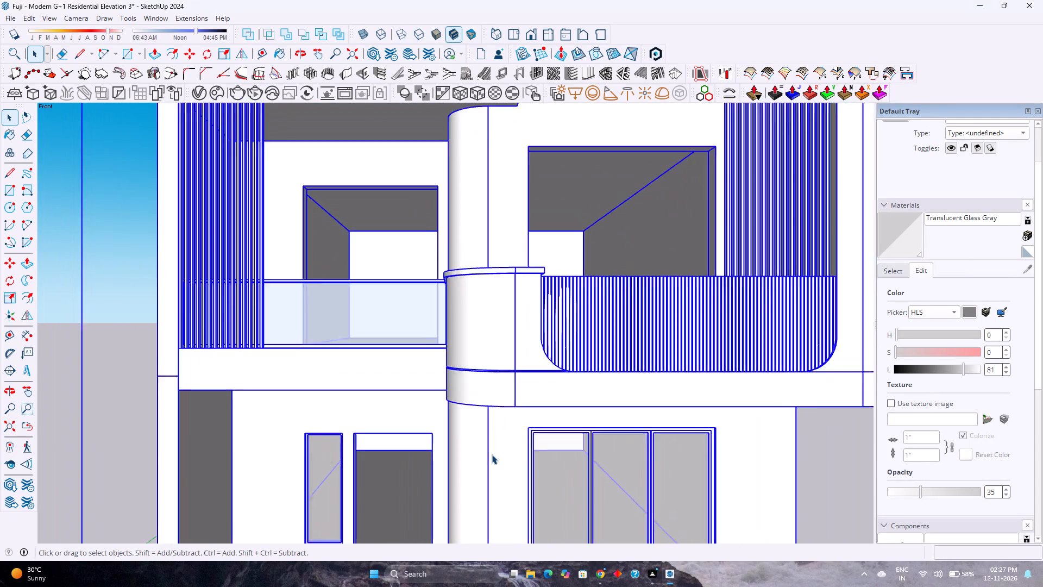
pyautogui.scroll(-1, 492, 454)
pyautogui.scroll(2, 492, 454)
pyautogui.scroll(-2, 492, 454)
pyautogui.scroll(2, 492, 454)
pyautogui.scroll(-3, 492, 454)
pyautogui.scroll(3, 492, 454)
pyautogui.scroll(-1, 492, 454)
pyautogui.scroll(2, 492, 454)
pyautogui.scroll(-3, 492, 454)
pyautogui.scroll(2, 492, 454)
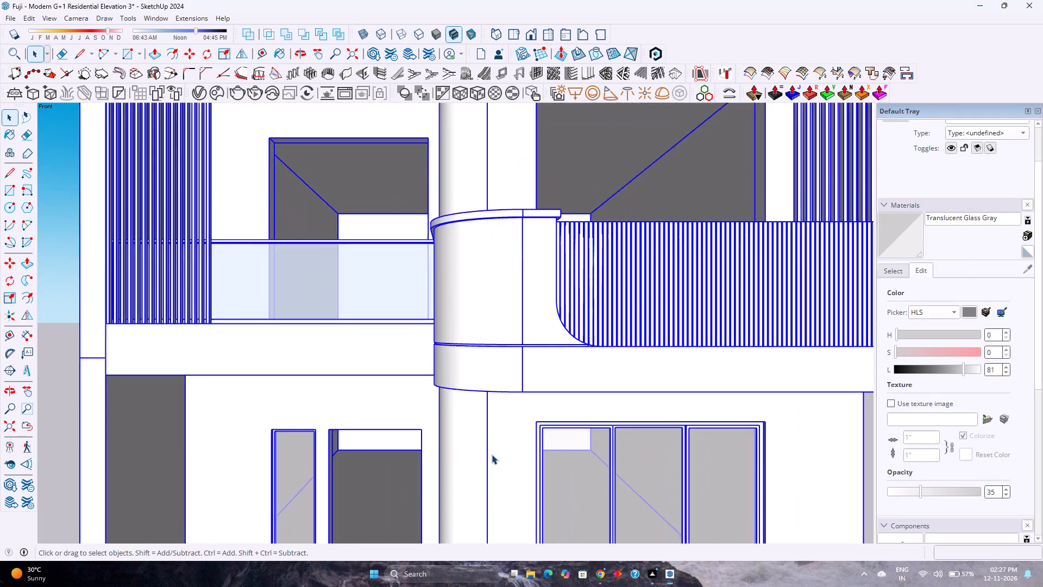
pyautogui.scroll(-3, 492, 454)
pyautogui.scroll(3, 492, 454)
pyautogui.scroll(-3, 492, 454)
pyautogui.scroll(3, 492, 454)
pyautogui.scroll(-1, 492, 454)
pyautogui.scroll(3, 492, 454)
pyautogui.scroll(-3, 492, 454)
pyautogui.scroll(2, 492, 454)
pyautogui.scroll(-2, 492, 454)
pyautogui.scroll(2, 492, 454)
pyautogui.scroll(-3, 492, 454)
pyautogui.scroll(3, 492, 454)
pyautogui.scroll(-1, 492, 454)
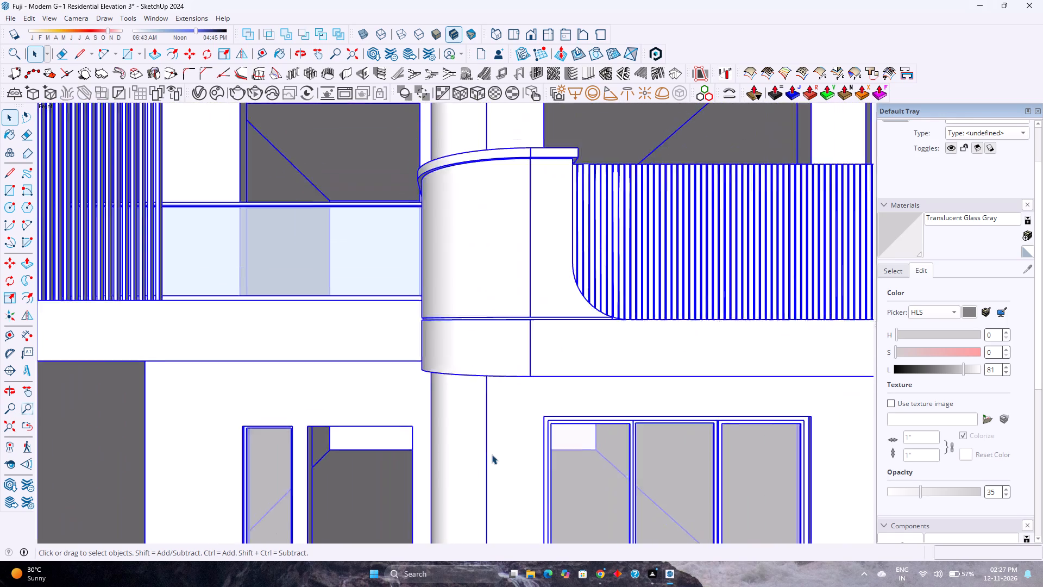
# Examine the curved floor slab edge and its underside where it meets the rounded ground-floor wall corner beside the entrance.
pyautogui.scroll(-2, 492, 454)
pyautogui.scroll(3, 492, 454)
pyautogui.scroll(-2, 492, 454)
pyautogui.scroll(3, 492, 454)
pyautogui.scroll(-2, 492, 454)
pyautogui.scroll(3, 492, 454)
pyautogui.scroll(-3, 492, 454)
pyautogui.scroll(2, 492, 454)
pyautogui.scroll(-1, 492, 454)
pyautogui.scroll(2, 492, 454)
pyautogui.scroll(-1, 492, 454)
pyautogui.scroll(1, 492, 454)
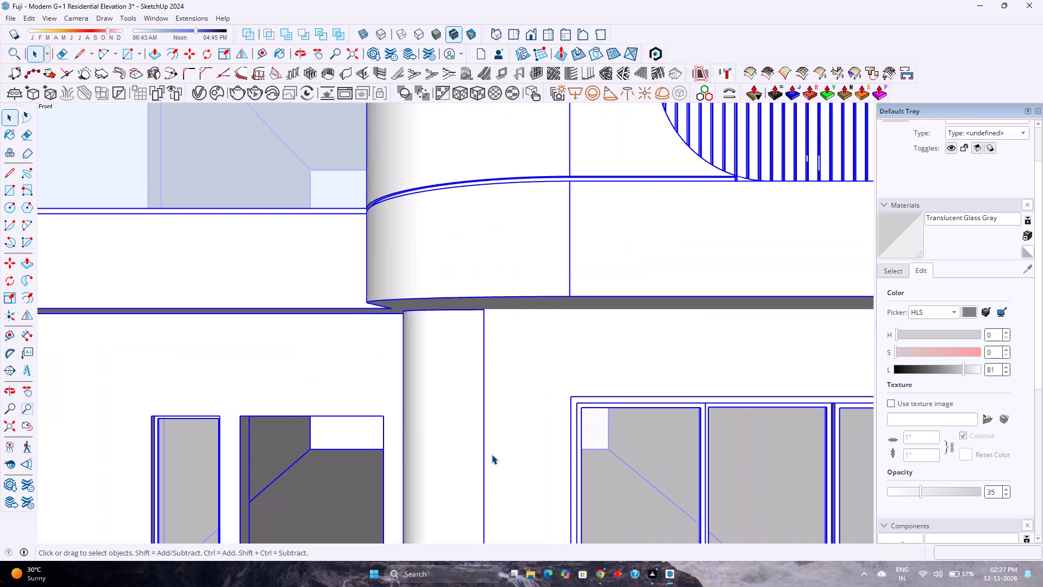
pyautogui.scroll(1, 492, 454)
pyautogui.scroll(-4, 492, 454)
pyautogui.scroll(2, 492, 454)
pyautogui.scroll(-2, 492, 454)
pyautogui.scroll(1, 492, 454)
pyautogui.scroll(-2, 492, 454)
pyautogui.scroll(1, 492, 454)
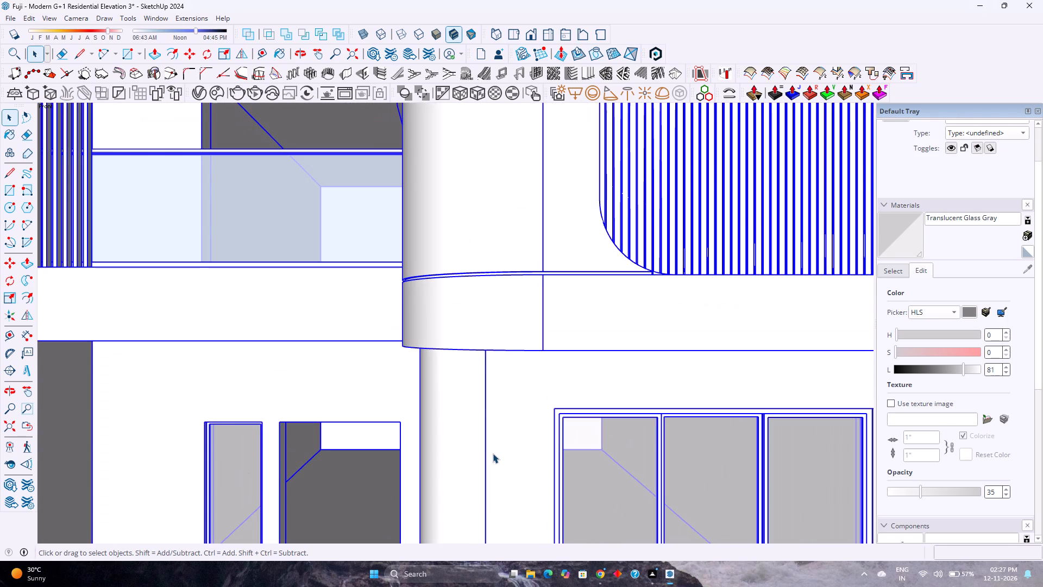
pyautogui.scroll(-3, 493, 453)
pyautogui.scroll(2, 493, 453)
pyautogui.scroll(-2, 493, 453)
pyautogui.scroll(2, 493, 453)
pyautogui.scroll(-2, 493, 453)
pyautogui.scroll(2, 493, 453)
pyautogui.scroll(-2, 493, 453)
pyautogui.scroll(2, 493, 453)
pyautogui.scroll(-2, 493, 453)
pyautogui.scroll(2, 493, 453)
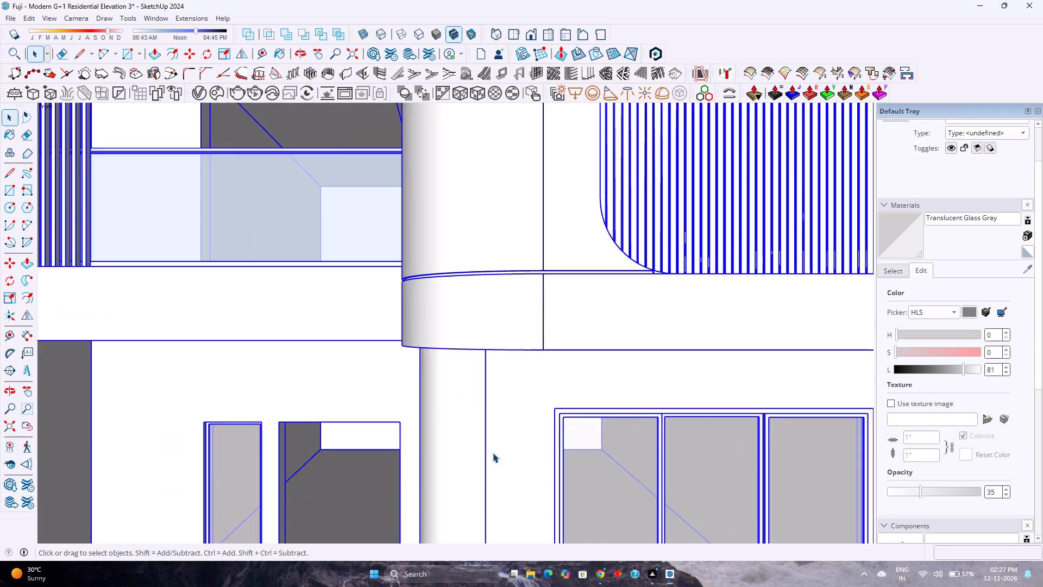
pyautogui.scroll(-3, 493, 453)
pyautogui.scroll(2, 493, 453)
pyautogui.scroll(-2, 493, 453)
pyautogui.scroll(2, 493, 453)
pyautogui.scroll(-2, 493, 453)
pyautogui.scroll(3, 493, 453)
pyautogui.scroll(-1, 493, 453)
pyautogui.scroll(2, 493, 453)
pyautogui.scroll(-2, 493, 453)
pyautogui.scroll(2, 493, 453)
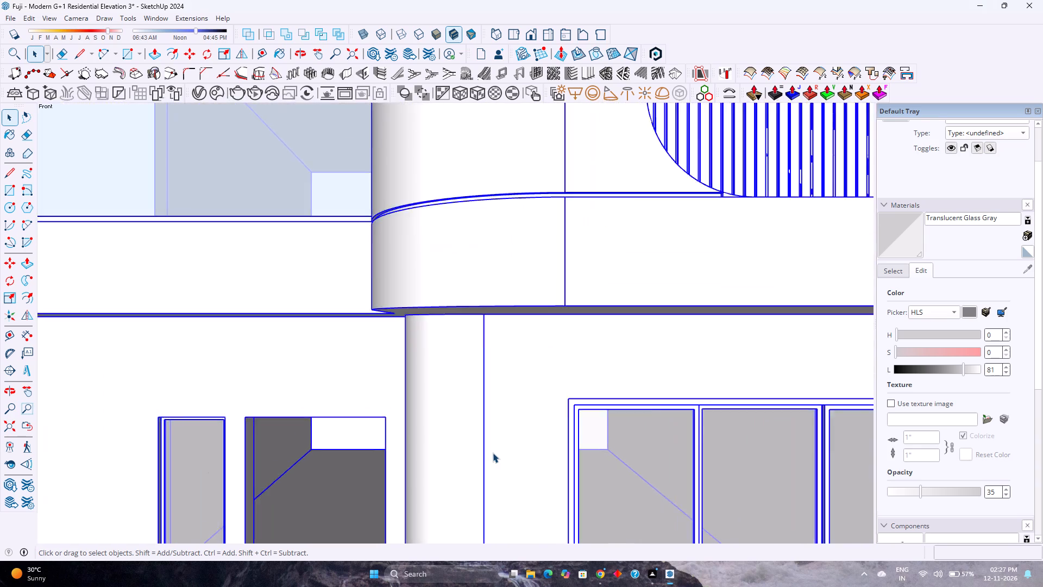
pyautogui.scroll(-3, 493, 453)
pyautogui.scroll(4, 493, 453)
pyautogui.scroll(-2, 493, 453)
pyautogui.scroll(3, 493, 453)
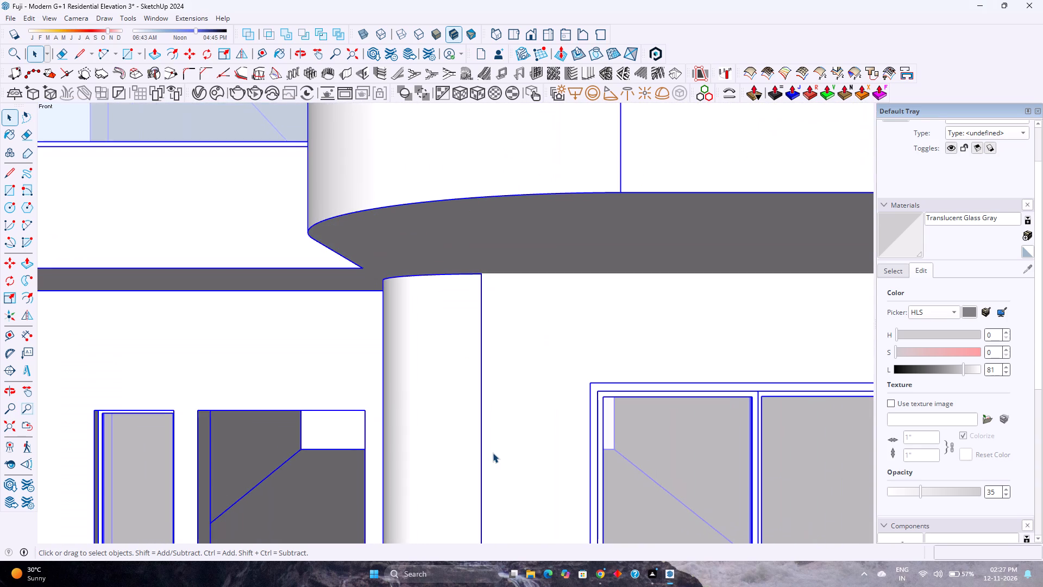
pyautogui.scroll(-4, 493, 453)
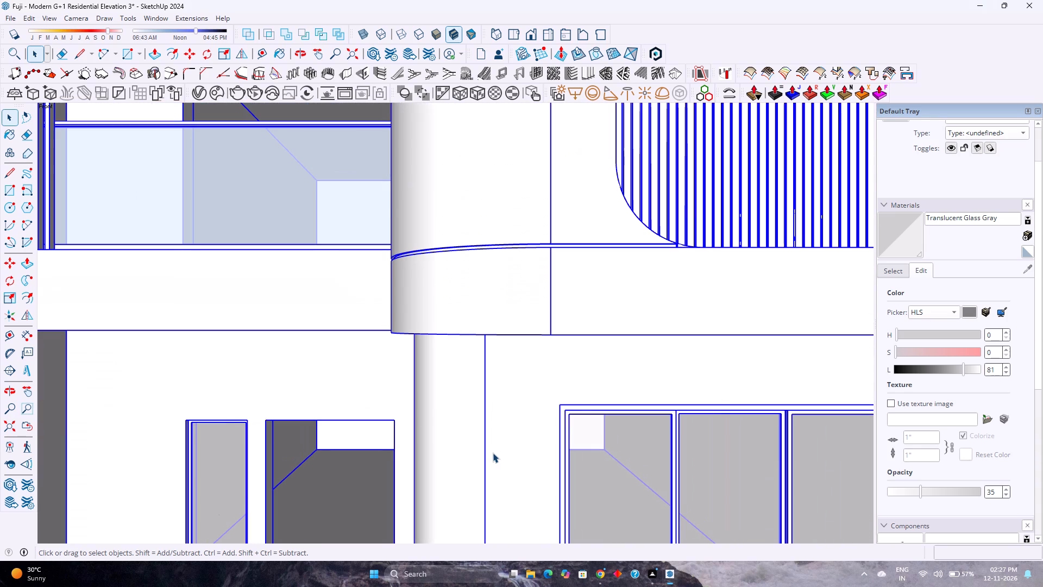
pyautogui.scroll(3, 492, 452)
pyautogui.scroll(-4, 492, 452)
pyautogui.scroll(1, 492, 452)
pyautogui.scroll(-3, 492, 452)
pyautogui.scroll(3, 492, 452)
pyautogui.scroll(-3, 492, 452)
pyautogui.scroll(1, 492, 452)
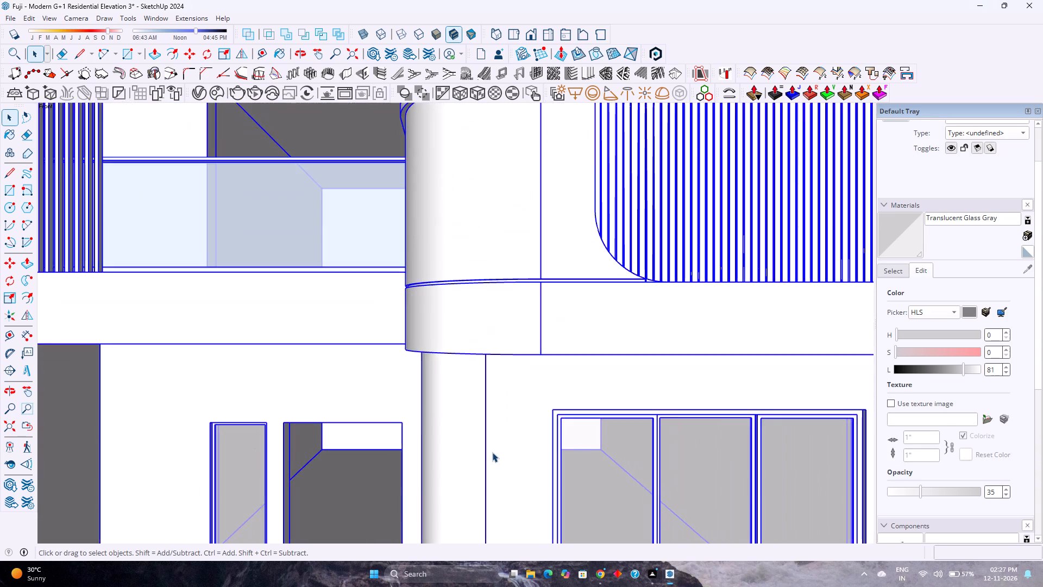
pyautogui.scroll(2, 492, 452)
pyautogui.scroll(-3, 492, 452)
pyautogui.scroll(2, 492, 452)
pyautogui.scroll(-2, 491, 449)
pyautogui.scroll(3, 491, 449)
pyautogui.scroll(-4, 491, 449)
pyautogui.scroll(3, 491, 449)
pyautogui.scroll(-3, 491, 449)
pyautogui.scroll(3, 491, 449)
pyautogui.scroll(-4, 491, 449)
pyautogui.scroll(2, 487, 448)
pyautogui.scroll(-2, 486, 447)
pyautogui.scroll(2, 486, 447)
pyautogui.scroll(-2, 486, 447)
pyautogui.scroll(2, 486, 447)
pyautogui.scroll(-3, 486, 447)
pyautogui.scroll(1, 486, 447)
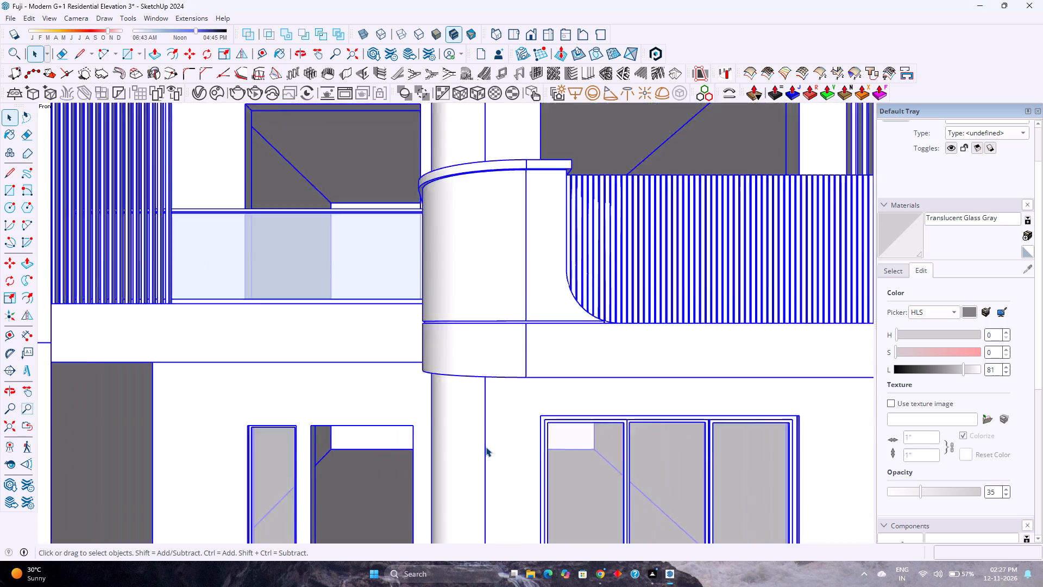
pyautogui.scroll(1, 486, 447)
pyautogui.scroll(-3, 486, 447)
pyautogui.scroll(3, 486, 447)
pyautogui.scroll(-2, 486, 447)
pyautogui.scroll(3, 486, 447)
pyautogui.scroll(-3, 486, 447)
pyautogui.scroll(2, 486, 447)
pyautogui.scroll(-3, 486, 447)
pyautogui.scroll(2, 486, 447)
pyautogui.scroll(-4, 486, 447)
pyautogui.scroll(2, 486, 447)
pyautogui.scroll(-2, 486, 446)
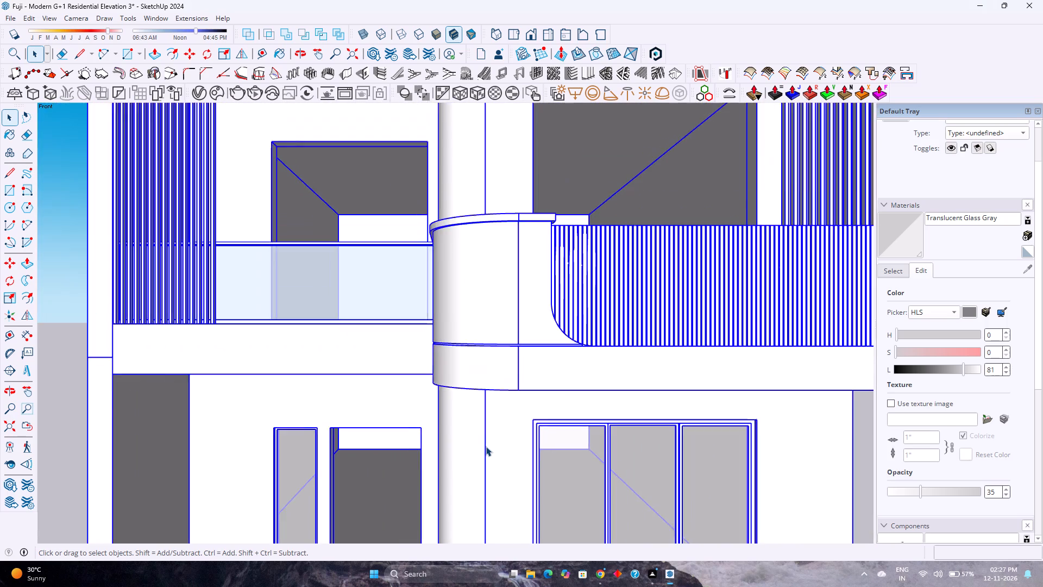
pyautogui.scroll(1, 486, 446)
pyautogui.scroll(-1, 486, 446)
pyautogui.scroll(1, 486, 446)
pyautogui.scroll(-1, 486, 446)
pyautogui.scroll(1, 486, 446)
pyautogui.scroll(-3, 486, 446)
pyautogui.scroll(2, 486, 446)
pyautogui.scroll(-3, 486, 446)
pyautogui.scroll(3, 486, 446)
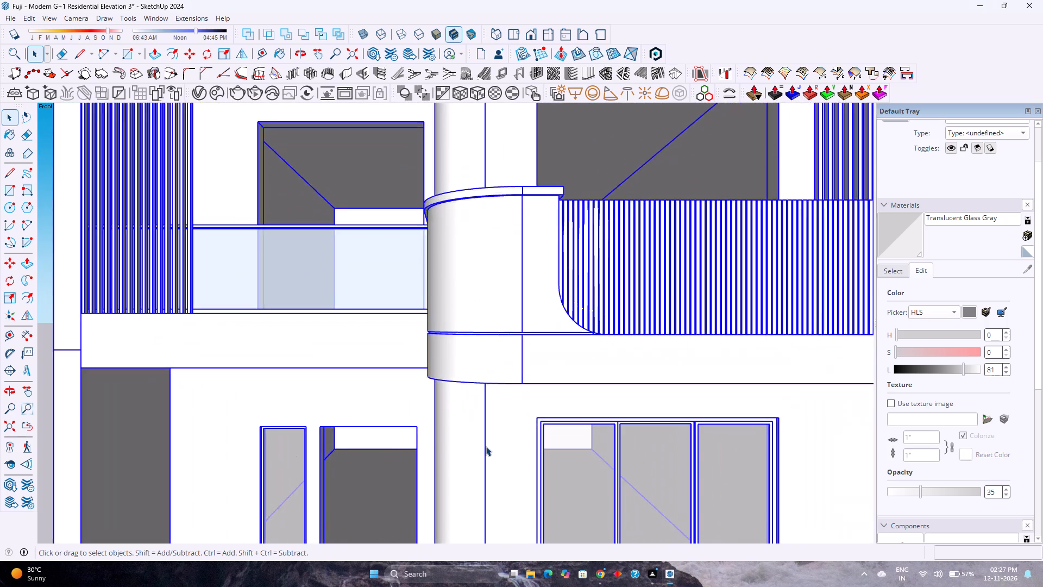
# Examine the curved balcony base, floor slab underside and rounded ground-floor wall corner between the entrance and the three-panel window.
pyautogui.scroll(-2, 486, 446)
pyautogui.scroll(3, 486, 446)
pyautogui.scroll(-2, 486, 446)
pyautogui.scroll(3, 486, 446)
pyautogui.scroll(-3, 486, 446)
pyautogui.scroll(2, 486, 446)
pyautogui.scroll(-3, 486, 446)
pyautogui.scroll(3, 486, 446)
pyautogui.scroll(-3, 486, 446)
pyautogui.scroll(1, 486, 446)
pyautogui.scroll(-2, 486, 446)
pyautogui.scroll(2, 486, 446)
pyautogui.scroll(-1, 486, 446)
pyautogui.scroll(3, 486, 446)
pyautogui.scroll(-2, 486, 446)
pyautogui.scroll(2, 486, 446)
pyautogui.scroll(-2, 486, 446)
pyautogui.scroll(2, 486, 446)
pyautogui.scroll(-3, 486, 446)
pyautogui.scroll(3, 486, 446)
pyautogui.scroll(-2, 486, 446)
pyautogui.scroll(2, 486, 446)
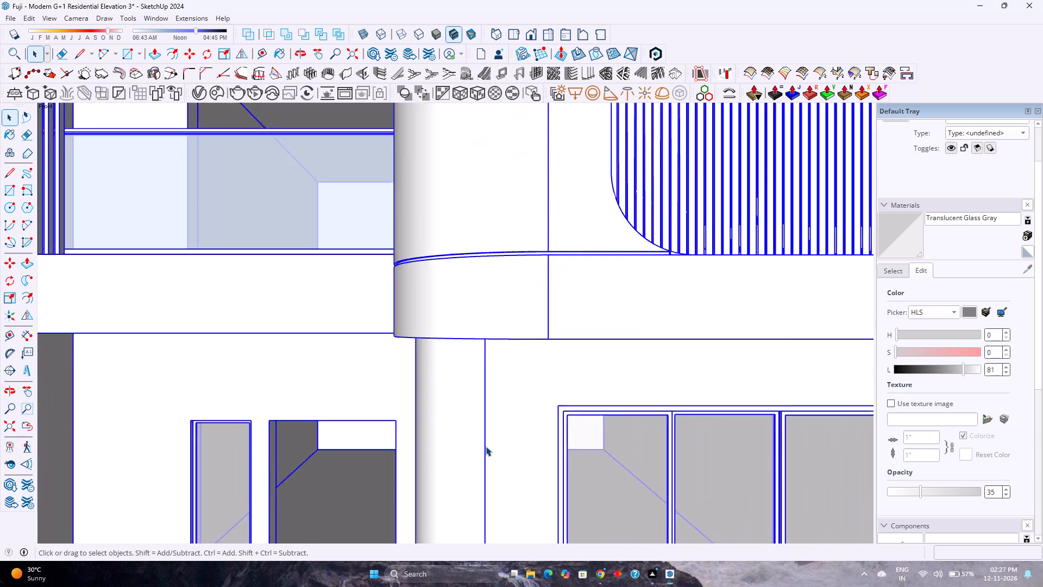
pyautogui.scroll(-2, 486, 446)
pyautogui.scroll(3, 486, 446)
pyautogui.scroll(-1, 486, 446)
pyautogui.scroll(1, 486, 446)
pyautogui.scroll(-2, 486, 446)
pyautogui.scroll(3, 486, 446)
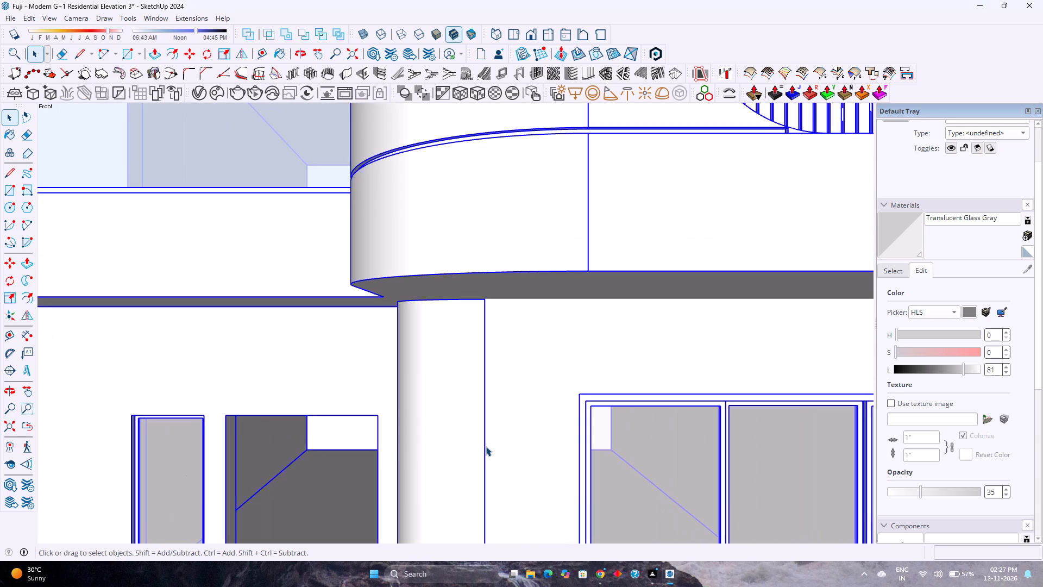
pyautogui.scroll(1, 486, 446)
pyautogui.scroll(-2, 486, 446)
pyautogui.scroll(2, 486, 446)
pyautogui.scroll(-3, 486, 446)
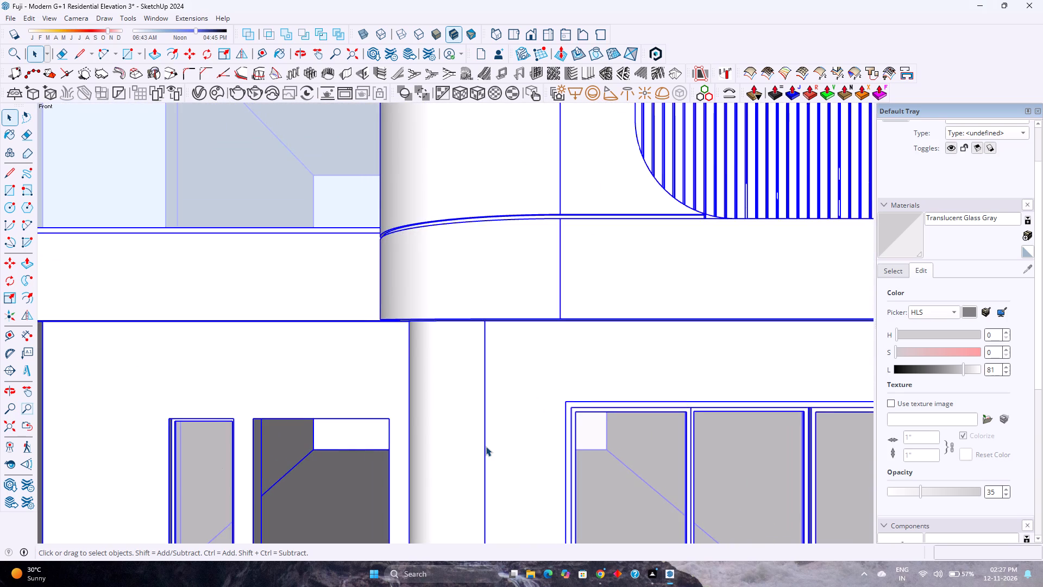
pyautogui.scroll(3, 486, 446)
pyautogui.scroll(-2, 486, 446)
pyautogui.scroll(1, 486, 446)
pyautogui.scroll(-2, 486, 446)
pyautogui.scroll(2, 486, 446)
pyautogui.scroll(-2, 486, 446)
pyautogui.scroll(2, 486, 446)
pyautogui.scroll(-2, 486, 446)
pyautogui.scroll(2, 486, 446)
pyautogui.scroll(-1, 486, 446)
pyautogui.scroll(1, 486, 446)
pyautogui.scroll(-2, 486, 446)
pyautogui.scroll(2, 486, 446)
pyautogui.scroll(-2, 486, 446)
pyautogui.scroll(2, 486, 446)
pyautogui.scroll(-3, 486, 446)
pyautogui.scroll(3, 486, 446)
pyautogui.scroll(-2, 486, 446)
pyautogui.scroll(1, 486, 446)
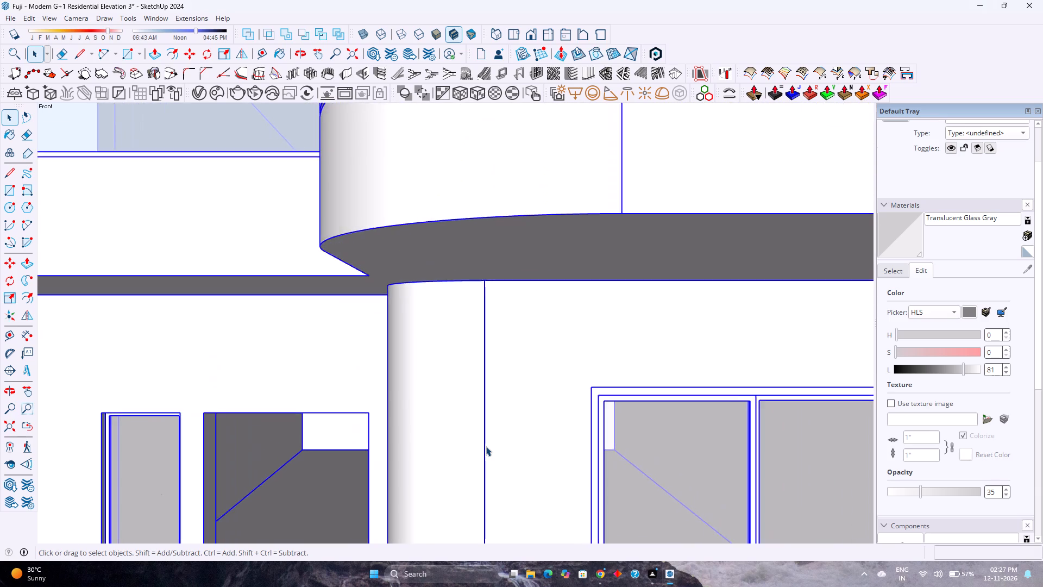
pyautogui.scroll(-2, 486, 446)
pyautogui.scroll(3, 486, 446)
pyautogui.scroll(-3, 486, 446)
pyautogui.scroll(2, 486, 446)
pyautogui.scroll(-2, 486, 446)
pyautogui.scroll(2, 486, 446)
pyautogui.scroll(-2, 486, 446)
pyautogui.scroll(2, 486, 446)
pyautogui.scroll(-2, 486, 446)
pyautogui.scroll(2, 486, 446)
pyautogui.scroll(-2, 486, 446)
pyautogui.scroll(2, 486, 446)
pyautogui.scroll(-2, 486, 446)
pyautogui.scroll(1, 486, 446)
pyautogui.scroll(-1, 486, 446)
# Examine the full front elevation from the plinth to the roof parapet, including the balconies, louvre screens and window openings.
pyautogui.scroll(-17, 486, 446)
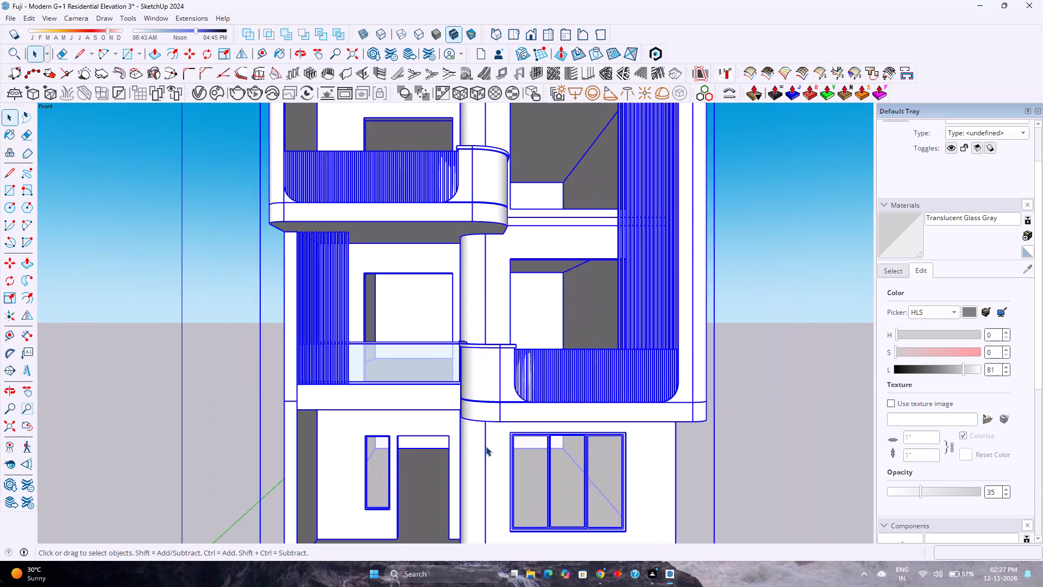
pyautogui.scroll(-5, 486, 446)
pyautogui.scroll(3, 486, 446)
pyautogui.scroll(-3, 486, 446)
pyautogui.scroll(2, 486, 446)
pyautogui.scroll(-1, 486, 446)
pyautogui.scroll(2, 486, 446)
pyautogui.scroll(-4, 486, 446)
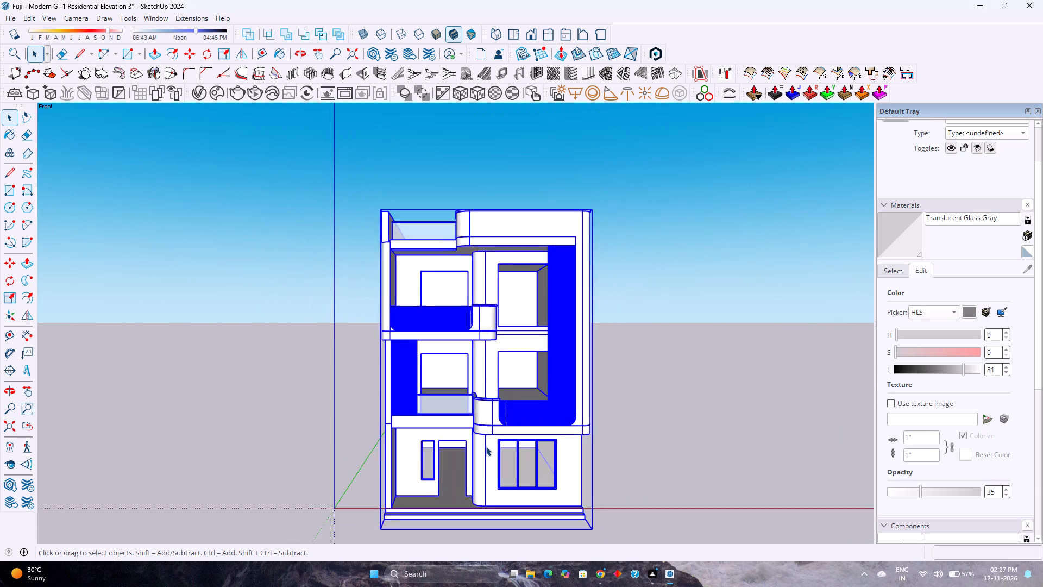
pyautogui.scroll(4, 486, 446)
pyautogui.scroll(-3, 486, 446)
pyautogui.scroll(2, 486, 446)
pyautogui.scroll(-3, 486, 446)
pyautogui.scroll(2, 486, 446)
pyautogui.scroll(-3, 486, 446)
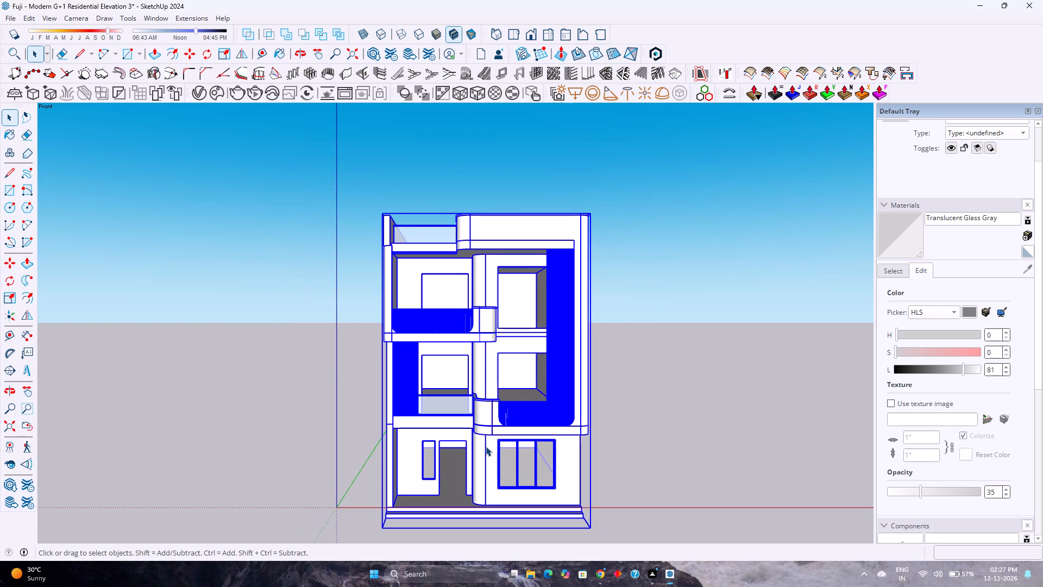
pyautogui.scroll(2, 486, 446)
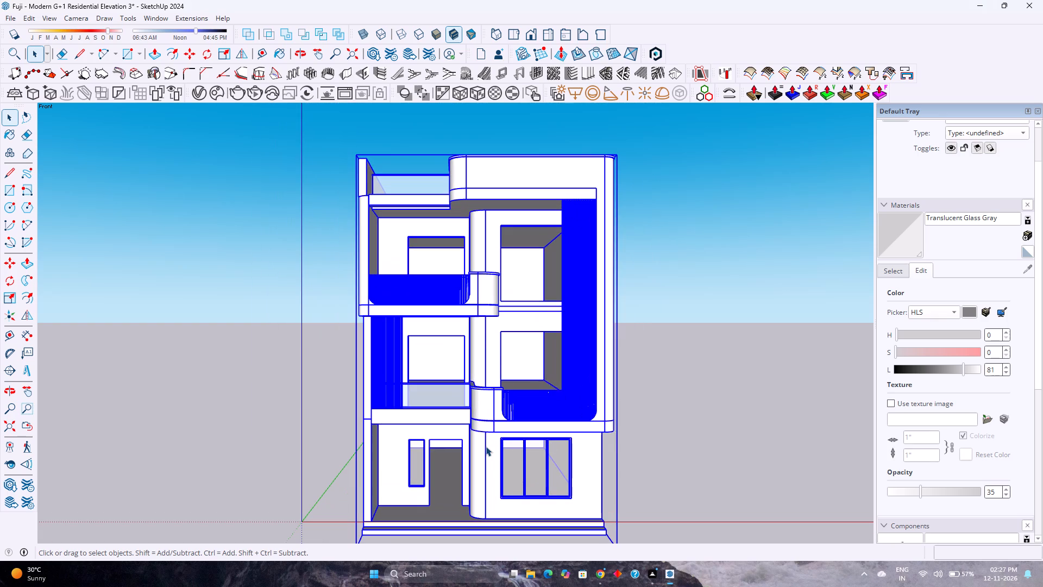
pyautogui.scroll(2, 489, 453)
pyautogui.scroll(-2, 489, 453)
pyautogui.scroll(1, 488, 455)
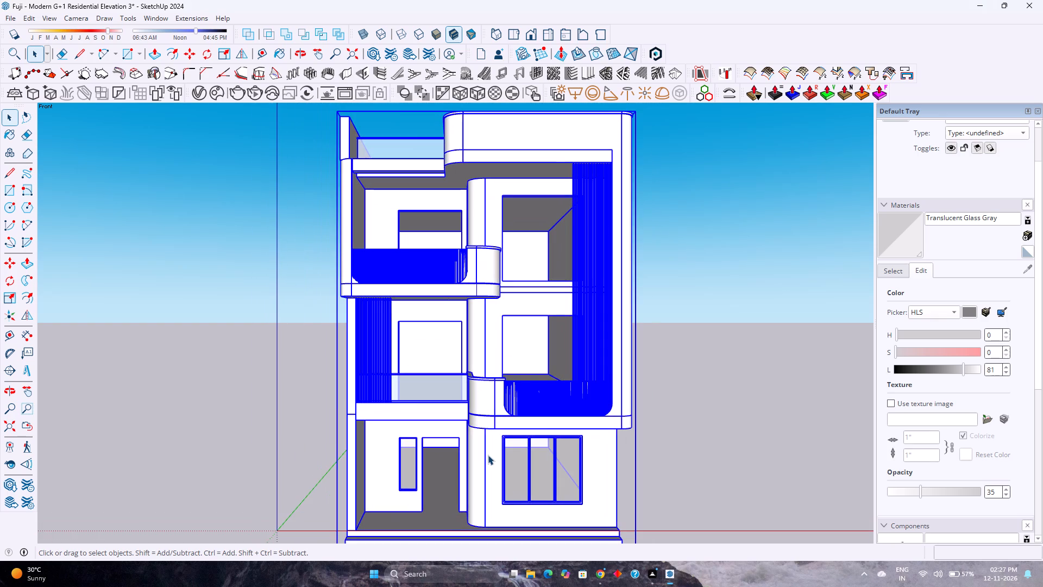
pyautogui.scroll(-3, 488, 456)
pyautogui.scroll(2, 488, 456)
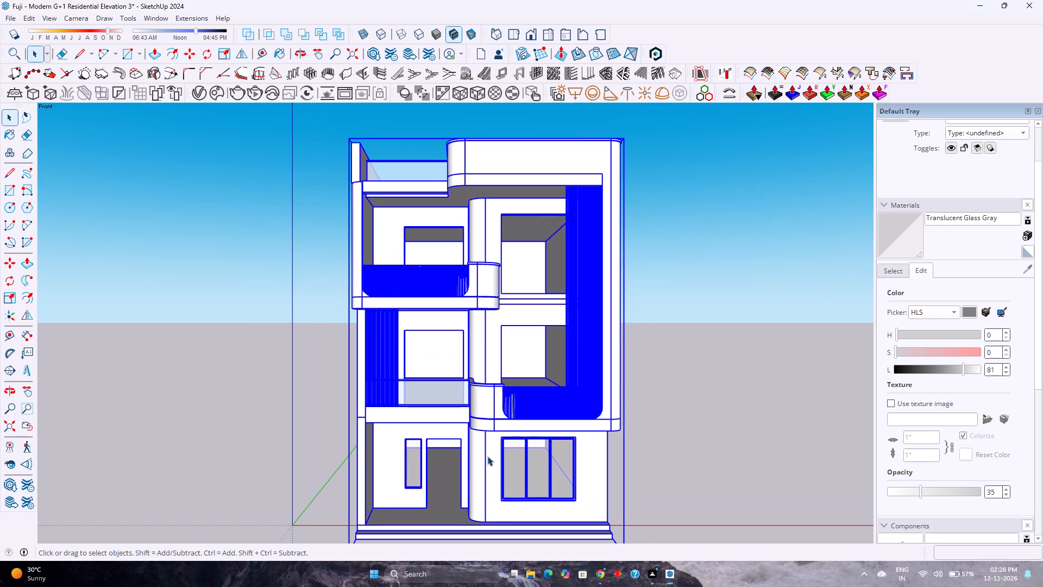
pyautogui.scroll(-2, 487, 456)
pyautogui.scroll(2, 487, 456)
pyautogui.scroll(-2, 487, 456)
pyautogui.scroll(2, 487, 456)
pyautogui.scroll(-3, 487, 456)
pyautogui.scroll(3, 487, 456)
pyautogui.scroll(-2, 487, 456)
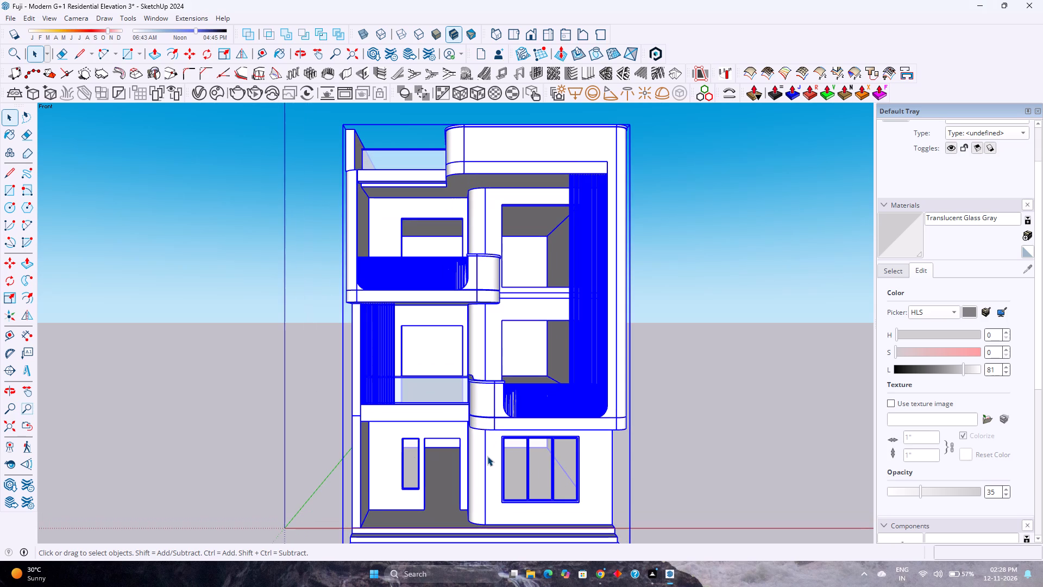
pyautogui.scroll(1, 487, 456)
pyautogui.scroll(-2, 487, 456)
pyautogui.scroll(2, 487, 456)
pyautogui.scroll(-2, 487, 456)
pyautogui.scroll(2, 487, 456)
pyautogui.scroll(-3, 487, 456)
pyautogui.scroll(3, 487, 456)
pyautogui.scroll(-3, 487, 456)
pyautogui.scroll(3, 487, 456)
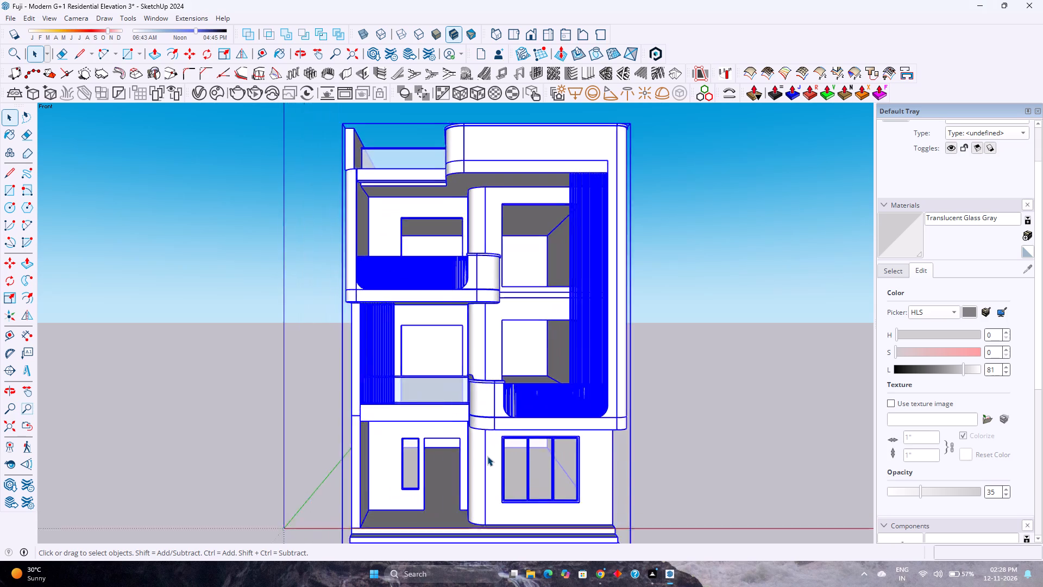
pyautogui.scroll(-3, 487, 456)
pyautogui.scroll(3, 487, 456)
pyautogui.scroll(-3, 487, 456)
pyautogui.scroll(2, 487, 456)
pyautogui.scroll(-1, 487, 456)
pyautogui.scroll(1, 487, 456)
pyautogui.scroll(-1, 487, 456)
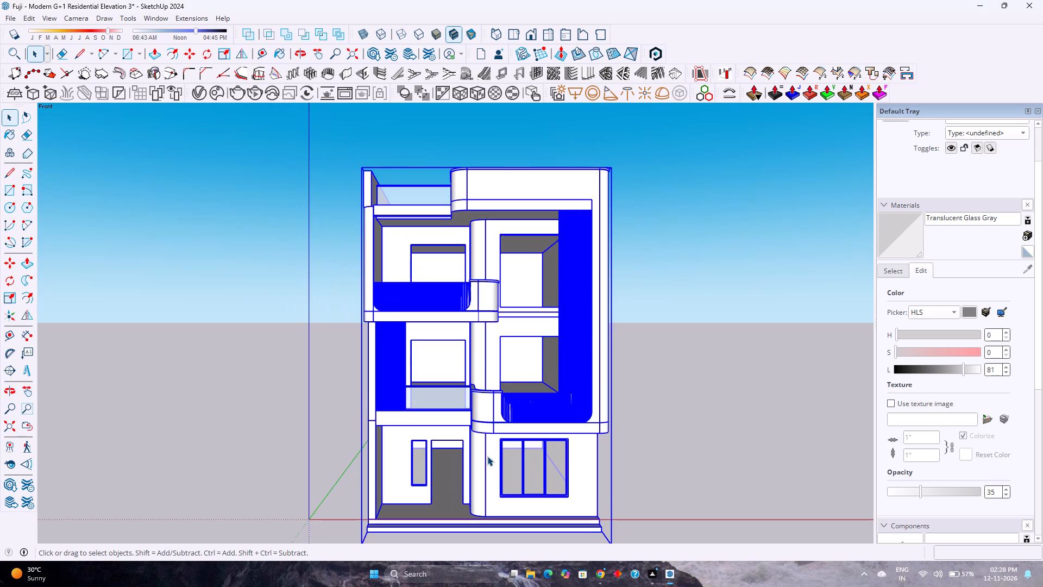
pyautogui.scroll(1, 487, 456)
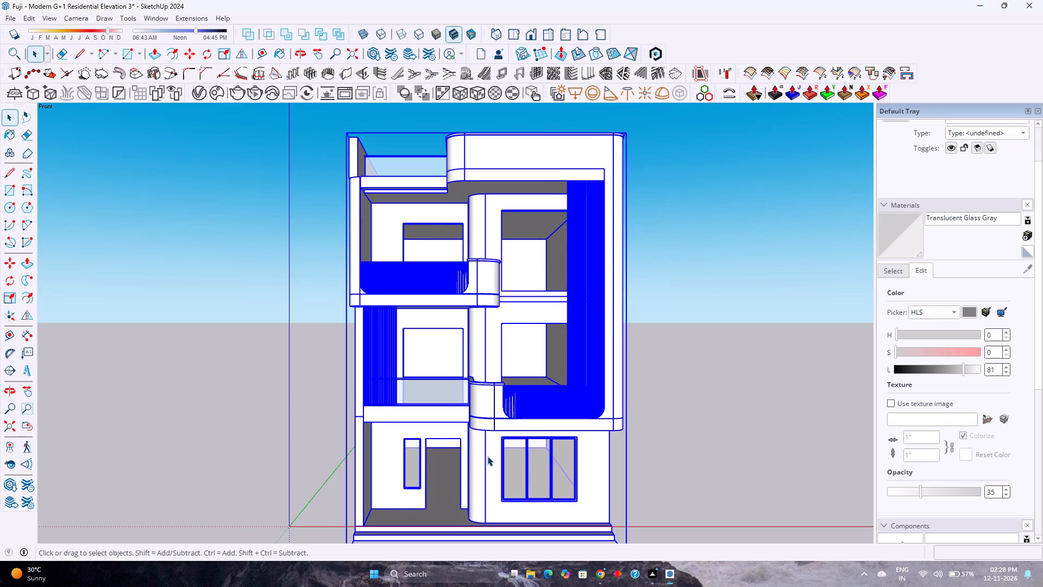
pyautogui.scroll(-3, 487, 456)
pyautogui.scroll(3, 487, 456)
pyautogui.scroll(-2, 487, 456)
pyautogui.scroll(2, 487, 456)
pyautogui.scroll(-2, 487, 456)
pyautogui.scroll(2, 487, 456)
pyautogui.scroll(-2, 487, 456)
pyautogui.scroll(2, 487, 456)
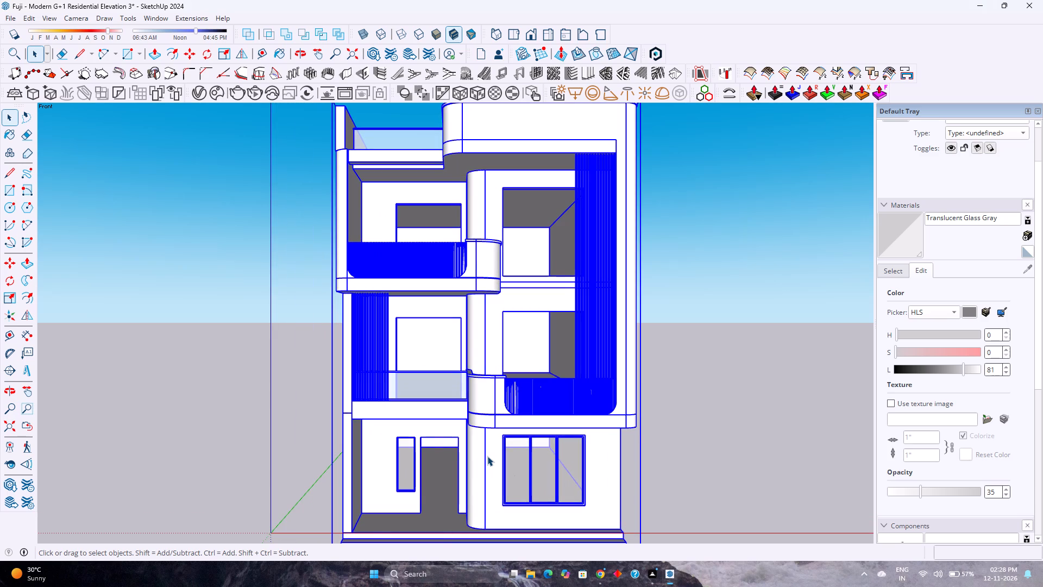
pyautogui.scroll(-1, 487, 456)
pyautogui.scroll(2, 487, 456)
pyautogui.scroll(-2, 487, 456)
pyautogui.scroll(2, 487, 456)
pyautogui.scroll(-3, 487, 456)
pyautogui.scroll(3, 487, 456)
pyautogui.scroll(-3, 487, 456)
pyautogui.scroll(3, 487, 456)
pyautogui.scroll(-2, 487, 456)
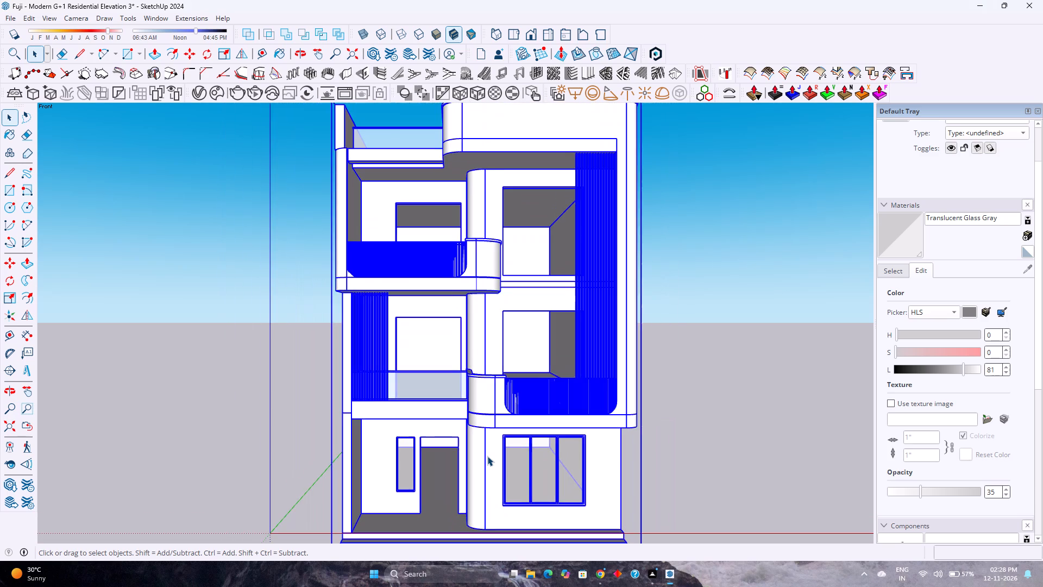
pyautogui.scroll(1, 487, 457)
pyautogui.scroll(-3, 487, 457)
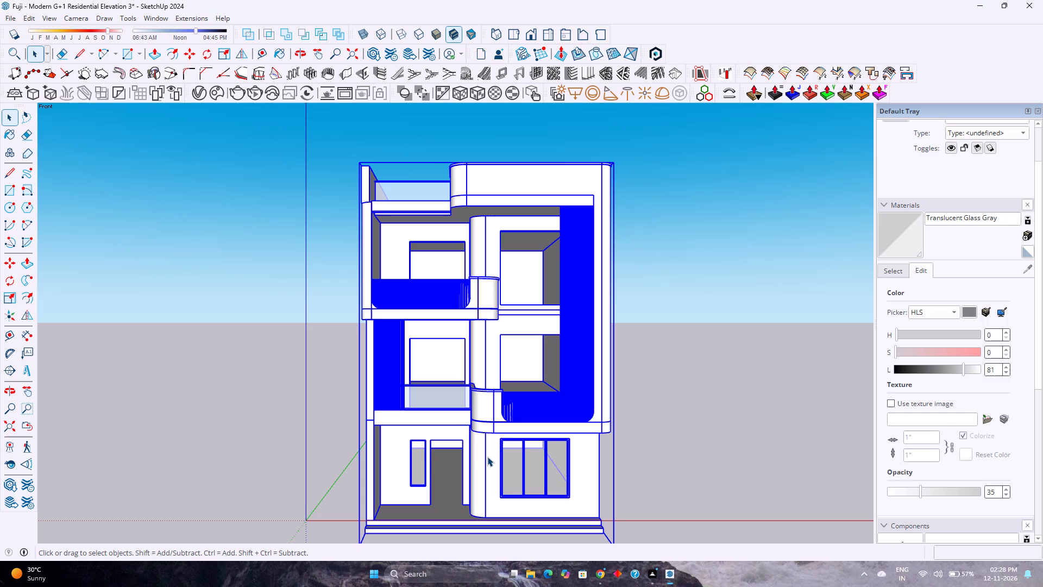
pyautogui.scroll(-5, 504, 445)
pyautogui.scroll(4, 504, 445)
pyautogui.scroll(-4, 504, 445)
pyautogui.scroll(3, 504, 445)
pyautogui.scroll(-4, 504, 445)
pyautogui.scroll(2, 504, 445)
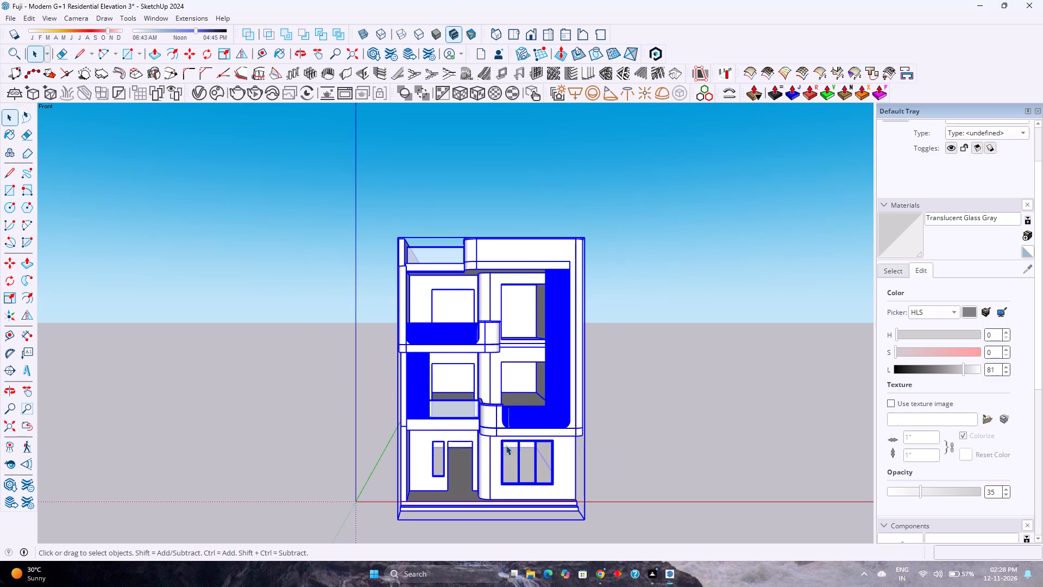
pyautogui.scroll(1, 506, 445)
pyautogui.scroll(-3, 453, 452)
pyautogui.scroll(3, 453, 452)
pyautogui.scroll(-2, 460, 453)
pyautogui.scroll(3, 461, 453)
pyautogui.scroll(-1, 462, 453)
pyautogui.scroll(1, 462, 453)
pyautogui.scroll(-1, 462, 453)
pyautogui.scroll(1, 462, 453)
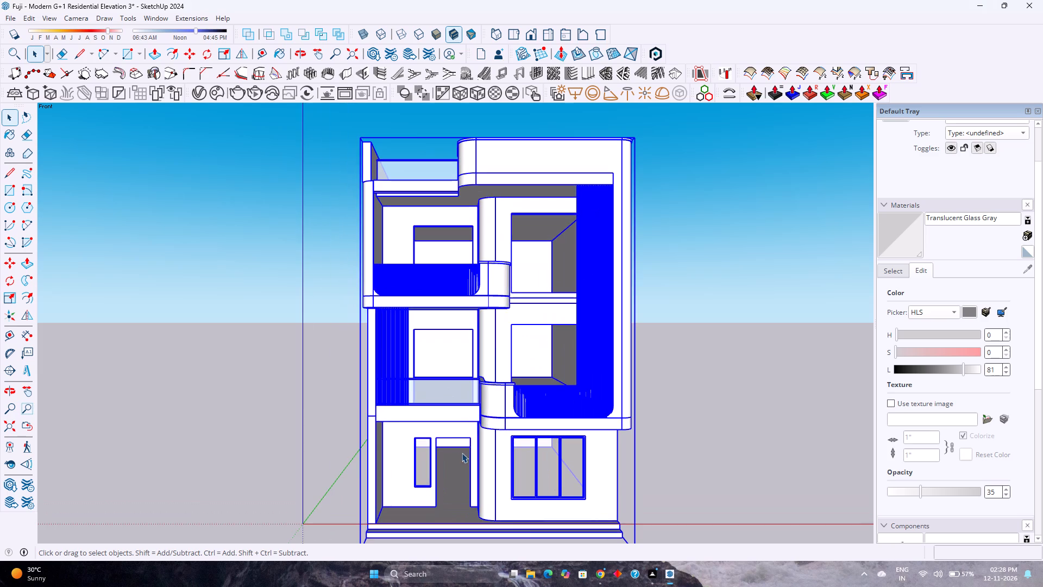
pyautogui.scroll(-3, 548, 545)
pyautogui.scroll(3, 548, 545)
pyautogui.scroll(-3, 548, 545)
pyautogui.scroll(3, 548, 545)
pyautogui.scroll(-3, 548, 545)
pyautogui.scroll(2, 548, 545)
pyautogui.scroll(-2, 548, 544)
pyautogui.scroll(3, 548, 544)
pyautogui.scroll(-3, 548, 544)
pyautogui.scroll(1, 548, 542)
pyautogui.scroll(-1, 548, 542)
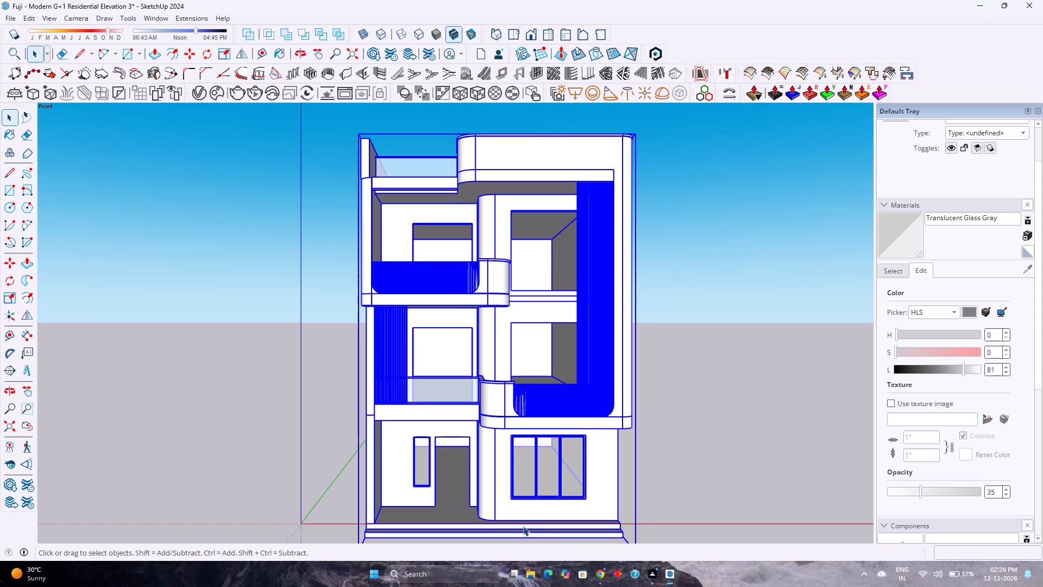
# Clear the selection and open the house model group for editing at the ground-floor front wall.
pyautogui.scroll(-2, 523, 526)
pyautogui.scroll(2, 528, 531)
pyautogui.scroll(-3, 529, 533)
pyautogui.scroll(3, 529, 533)
pyautogui.click(676, 464)
pyautogui.scroll(-3, 550, 437)
pyautogui.scroll(2, 550, 436)
pyautogui.scroll(-4, 537, 446)
pyautogui.scroll(4, 523, 458)
pyautogui.doubleClick(516, 448)
pyautogui.scroll(2, 516, 448)
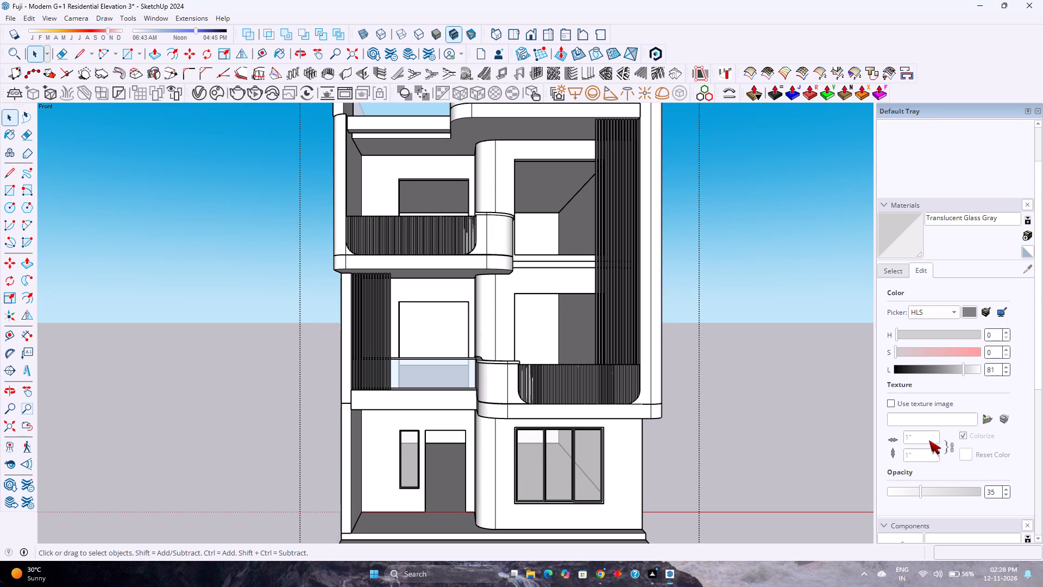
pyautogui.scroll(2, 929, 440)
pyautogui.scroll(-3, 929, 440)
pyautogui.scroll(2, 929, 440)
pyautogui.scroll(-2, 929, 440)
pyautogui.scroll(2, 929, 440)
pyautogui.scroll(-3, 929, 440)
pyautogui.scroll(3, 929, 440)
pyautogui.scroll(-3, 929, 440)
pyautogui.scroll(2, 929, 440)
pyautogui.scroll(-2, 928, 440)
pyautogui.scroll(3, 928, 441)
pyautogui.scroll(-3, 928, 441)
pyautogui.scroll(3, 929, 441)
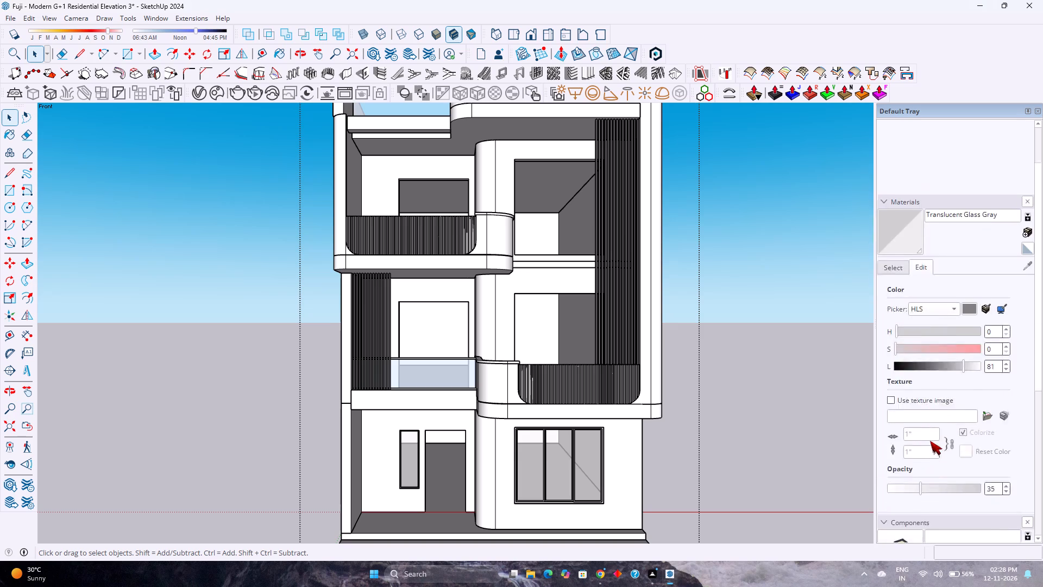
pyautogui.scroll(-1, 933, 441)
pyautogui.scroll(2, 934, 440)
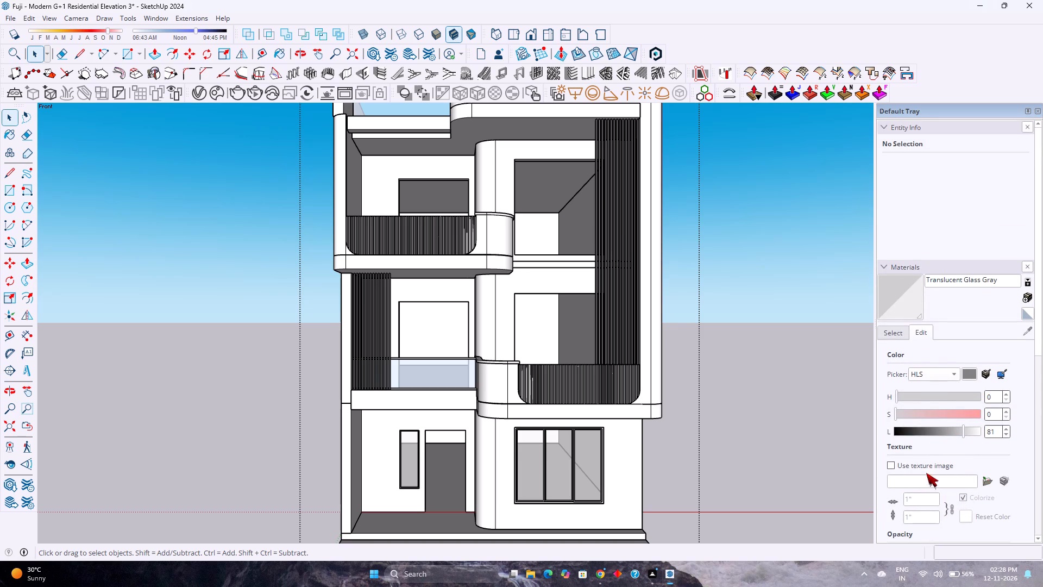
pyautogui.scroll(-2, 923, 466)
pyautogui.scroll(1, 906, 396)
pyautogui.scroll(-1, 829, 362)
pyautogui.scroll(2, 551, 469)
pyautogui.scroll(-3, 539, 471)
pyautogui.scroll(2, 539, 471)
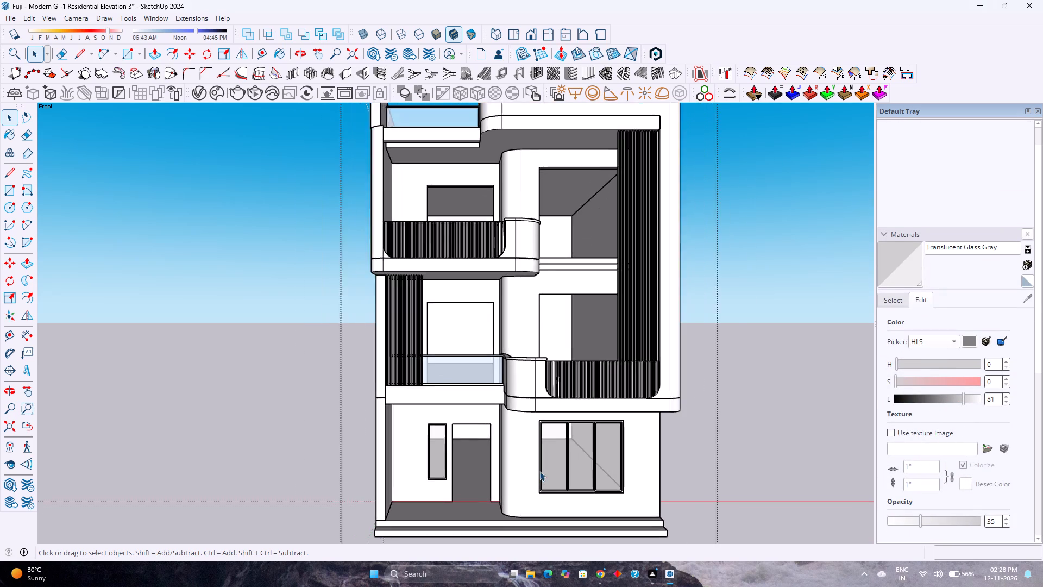
# Examine the first-floor louvre screens, glass railing and curved balcony together with the ground-floor entrance and windows below.
pyautogui.scroll(-1, 539, 471)
pyautogui.scroll(1, 539, 471)
pyautogui.scroll(-1, 539, 471)
pyautogui.scroll(2, 539, 471)
pyautogui.scroll(-1, 539, 471)
pyautogui.scroll(1, 539, 471)
pyautogui.scroll(-2, 539, 471)
pyautogui.scroll(2, 539, 471)
pyautogui.scroll(-1, 537, 476)
pyautogui.scroll(2, 537, 476)
pyautogui.scroll(-1, 530, 488)
pyautogui.scroll(3, 527, 495)
pyautogui.scroll(-3, 525, 496)
pyautogui.scroll(1, 525, 496)
pyautogui.scroll(-1, 525, 496)
pyautogui.scroll(1, 525, 496)
pyautogui.scroll(-1, 525, 496)
pyautogui.scroll(3, 525, 496)
pyautogui.scroll(-1, 525, 496)
pyautogui.scroll(1, 525, 496)
pyautogui.scroll(-3, 525, 496)
pyautogui.scroll(2, 525, 496)
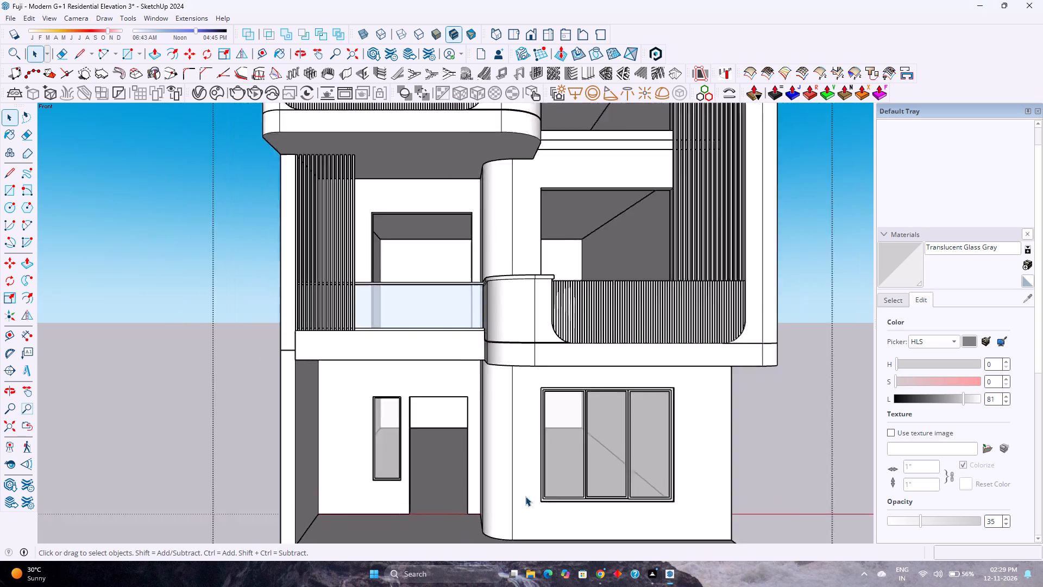
pyautogui.scroll(1, 525, 496)
pyautogui.scroll(-2, 525, 496)
pyautogui.scroll(2, 525, 496)
pyautogui.scroll(-1, 525, 496)
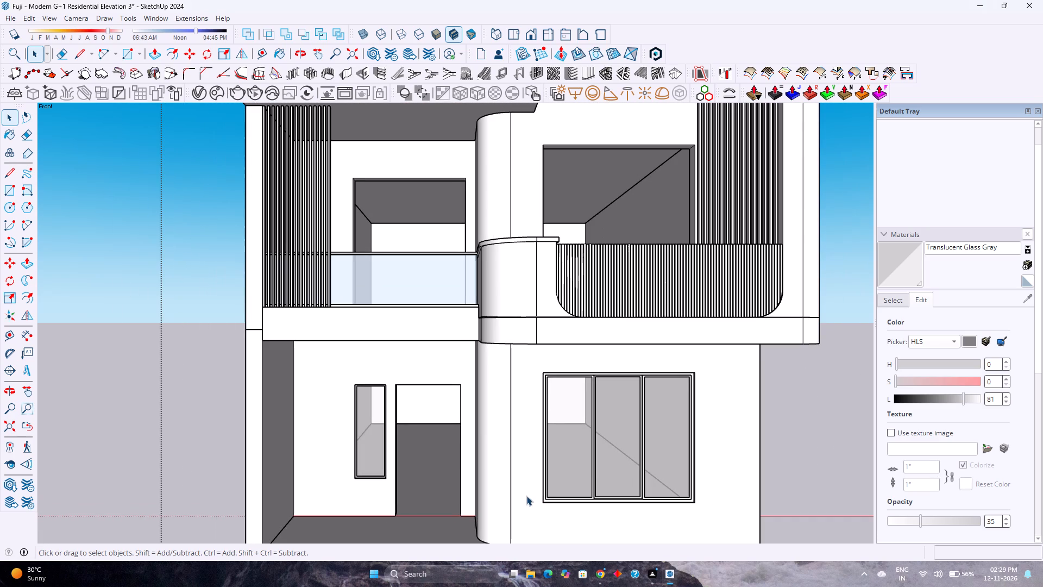
pyautogui.scroll(1, 526, 496)
pyautogui.scroll(-2, 526, 496)
pyautogui.scroll(2, 526, 496)
pyautogui.scroll(-1, 526, 496)
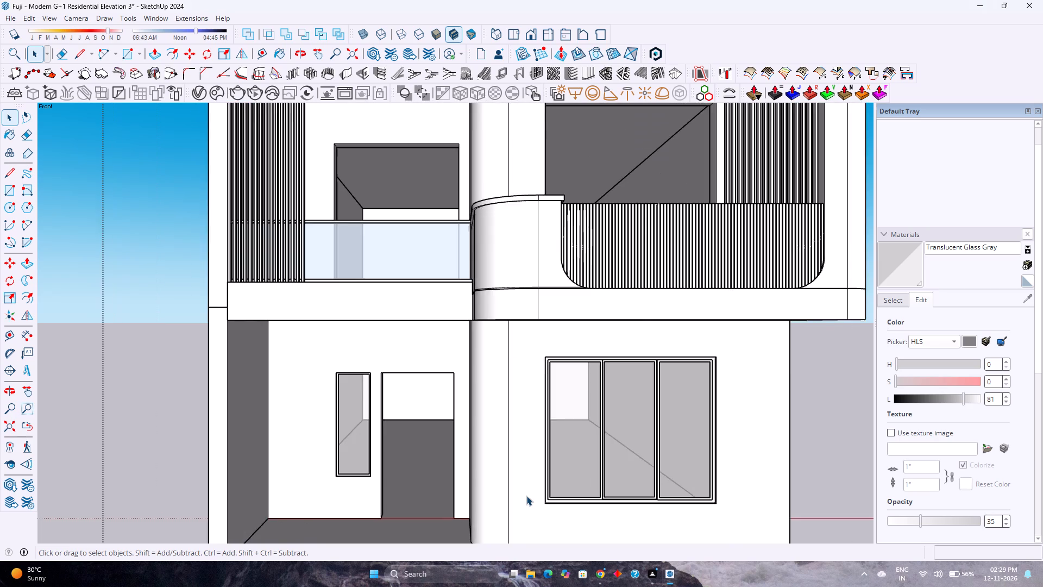
pyautogui.scroll(-2, 526, 496)
pyautogui.scroll(3, 526, 496)
pyautogui.scroll(-1, 526, 496)
pyautogui.scroll(1, 526, 496)
pyautogui.scroll(-3, 526, 496)
pyautogui.scroll(3, 526, 496)
pyautogui.scroll(-3, 526, 496)
pyautogui.scroll(2, 526, 496)
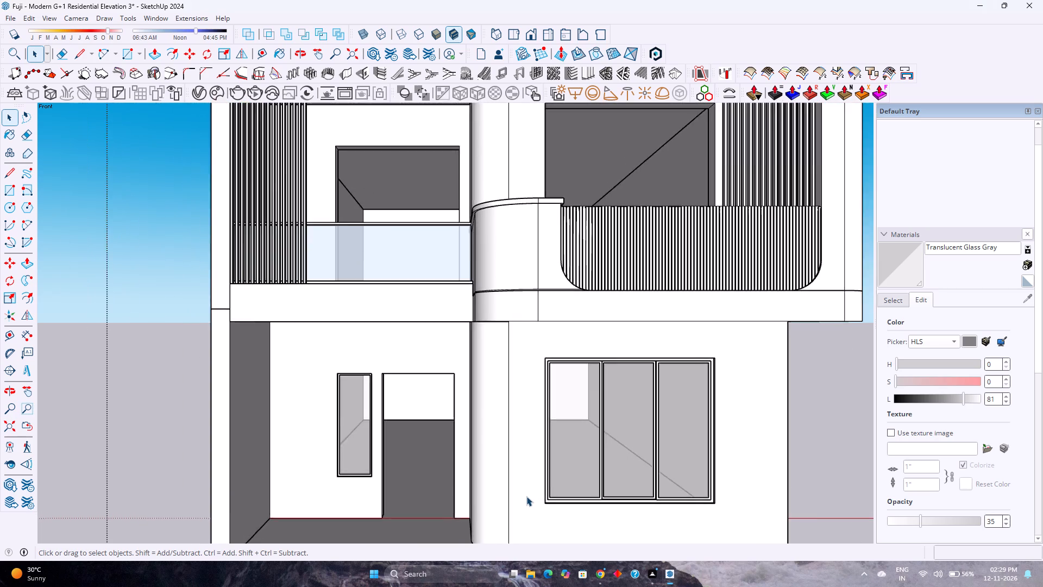
pyautogui.scroll(1, 526, 496)
pyautogui.scroll(-3, 526, 495)
pyautogui.scroll(3, 526, 495)
pyautogui.scroll(-4, 526, 495)
pyautogui.scroll(3, 526, 495)
pyautogui.scroll(-3, 526, 495)
pyautogui.scroll(4, 526, 495)
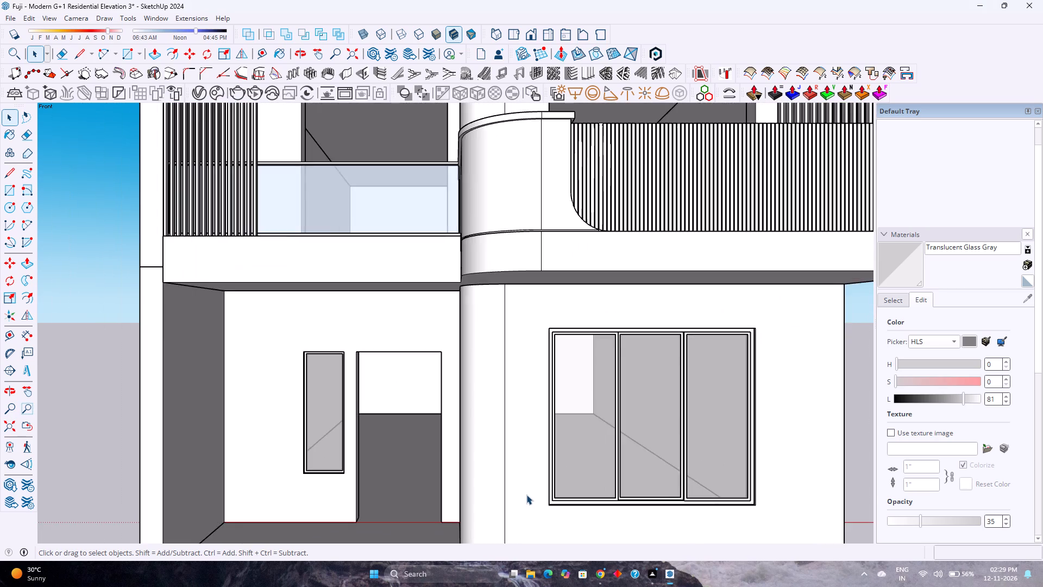
pyautogui.scroll(-4, 526, 495)
pyautogui.scroll(4, 526, 495)
pyautogui.scroll(-2, 526, 495)
pyautogui.scroll(2, 526, 495)
pyautogui.scroll(-3, 526, 495)
pyautogui.scroll(2, 526, 495)
pyautogui.scroll(-3, 526, 495)
pyautogui.scroll(3, 526, 495)
pyautogui.scroll(-2, 526, 495)
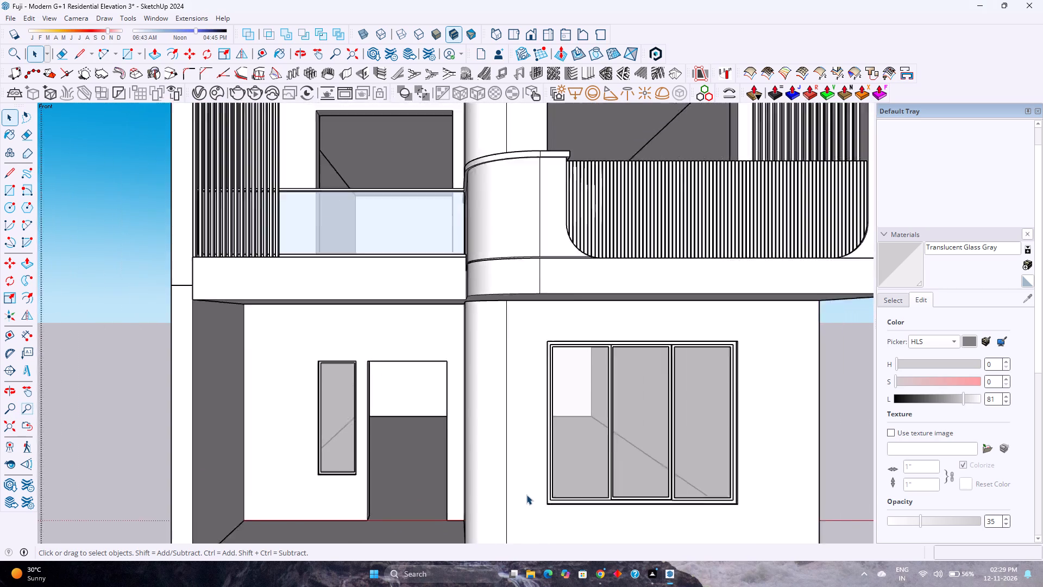
pyautogui.scroll(-1, 526, 495)
pyautogui.scroll(3, 526, 495)
pyautogui.scroll(-3, 526, 495)
pyautogui.scroll(3, 526, 495)
pyautogui.scroll(-3, 526, 495)
pyautogui.scroll(3, 526, 495)
pyautogui.scroll(-3, 526, 495)
pyautogui.scroll(2, 526, 495)
pyautogui.scroll(-3, 524, 487)
pyautogui.scroll(3, 524, 487)
pyautogui.scroll(-3, 524, 487)
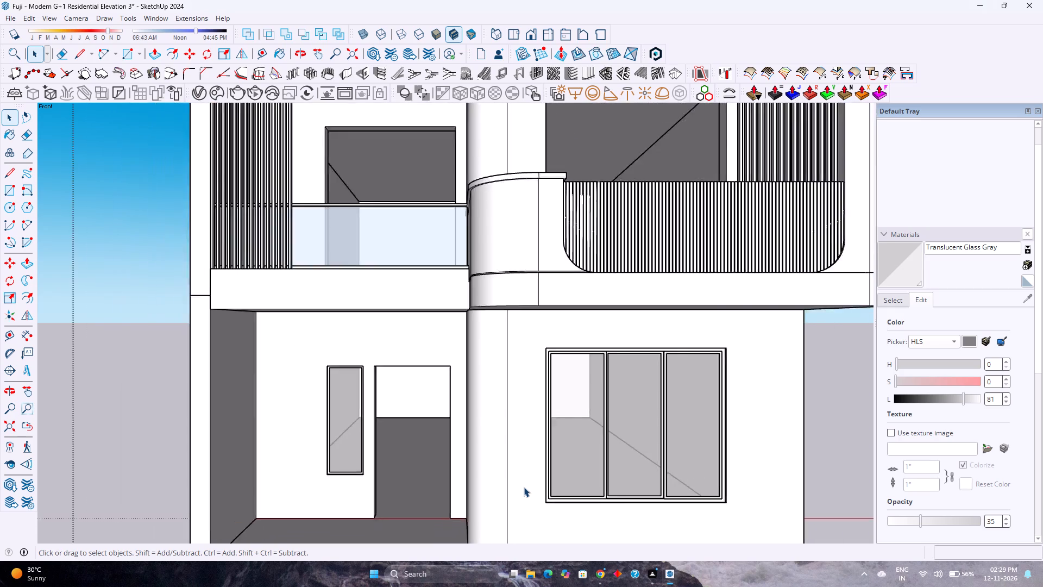
pyautogui.scroll(2, 523, 487)
pyautogui.scroll(-1, 523, 487)
pyautogui.scroll(2, 522, 487)
pyautogui.scroll(-6, 522, 487)
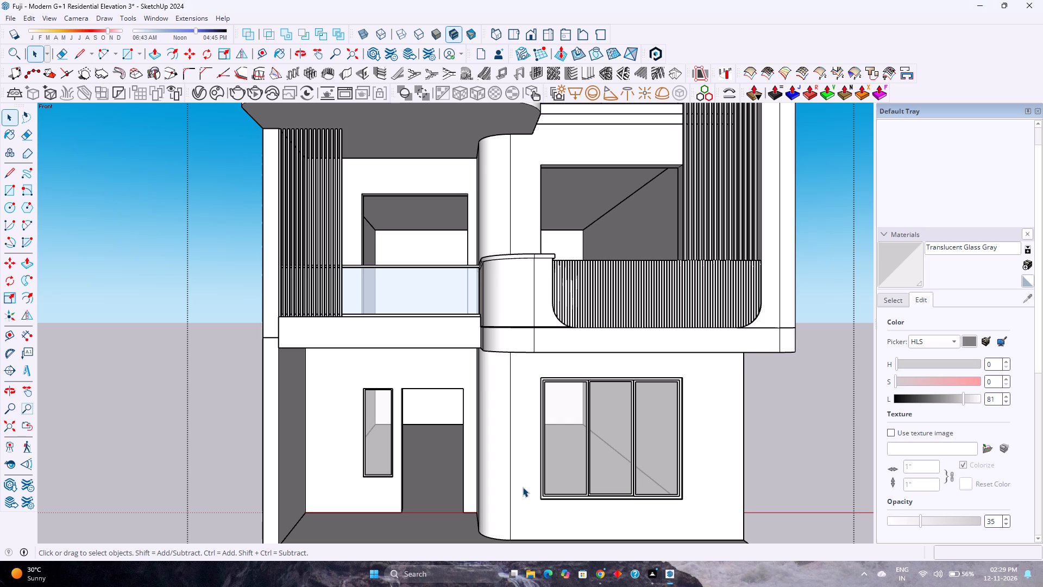
# Select the nested façade group at the ground-floor wall beside the three-panel window.
pyautogui.scroll(-4, 523, 487)
pyautogui.scroll(4, 523, 487)
pyautogui.scroll(-4, 523, 487)
pyautogui.click(528, 487)
# Examine the ground-floor three-panel window, narrow window and entrance opening beneath the curved slab edge and louvred balcony.
pyautogui.scroll(4, 528, 487)
pyautogui.scroll(3, 640, 419)
pyautogui.scroll(-1, 639, 422)
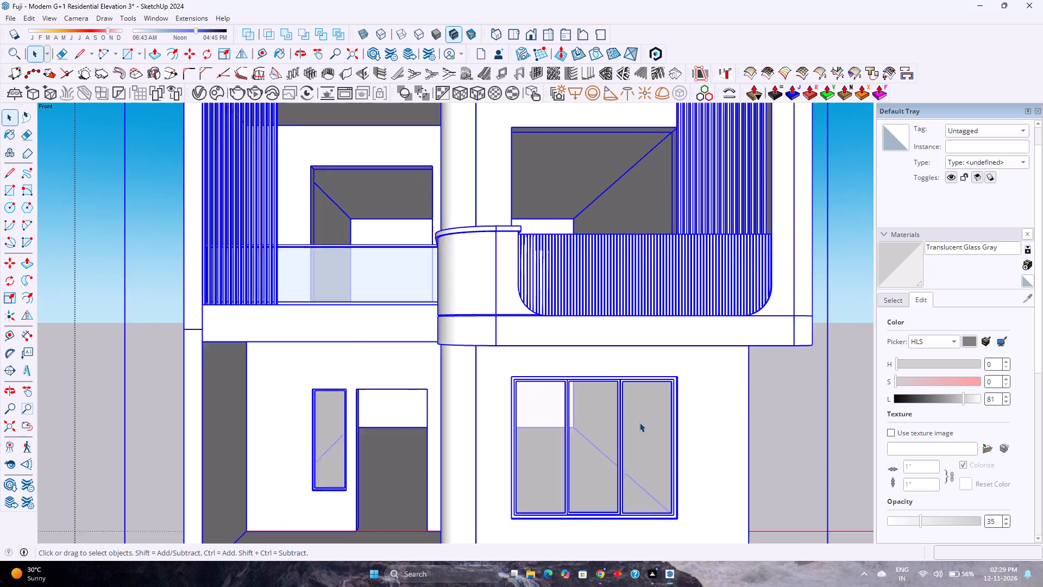
pyautogui.scroll(-1, 639, 422)
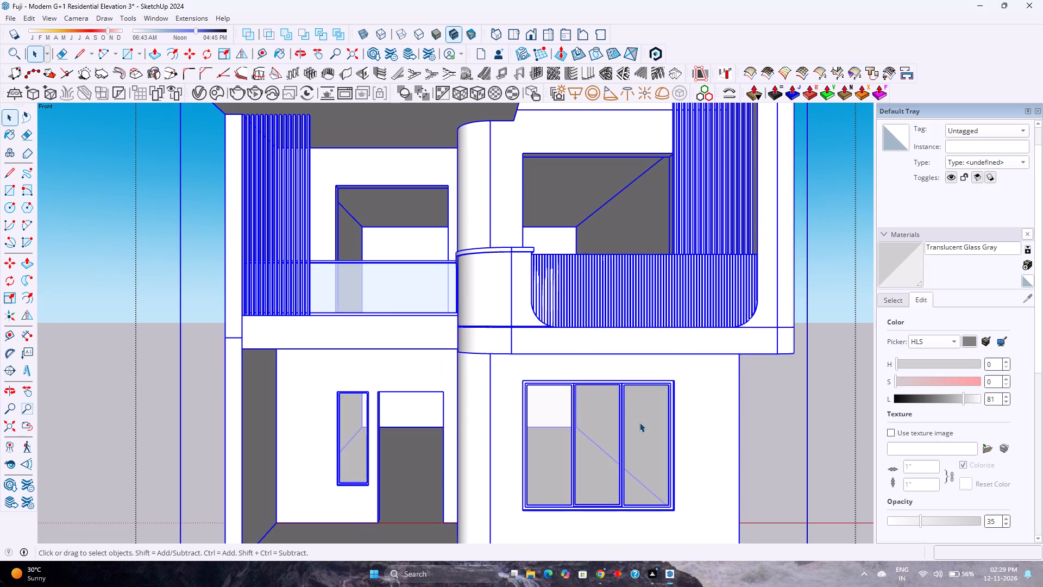
pyautogui.scroll(3, 636, 424)
pyautogui.scroll(-4, 636, 424)
pyautogui.scroll(2, 636, 424)
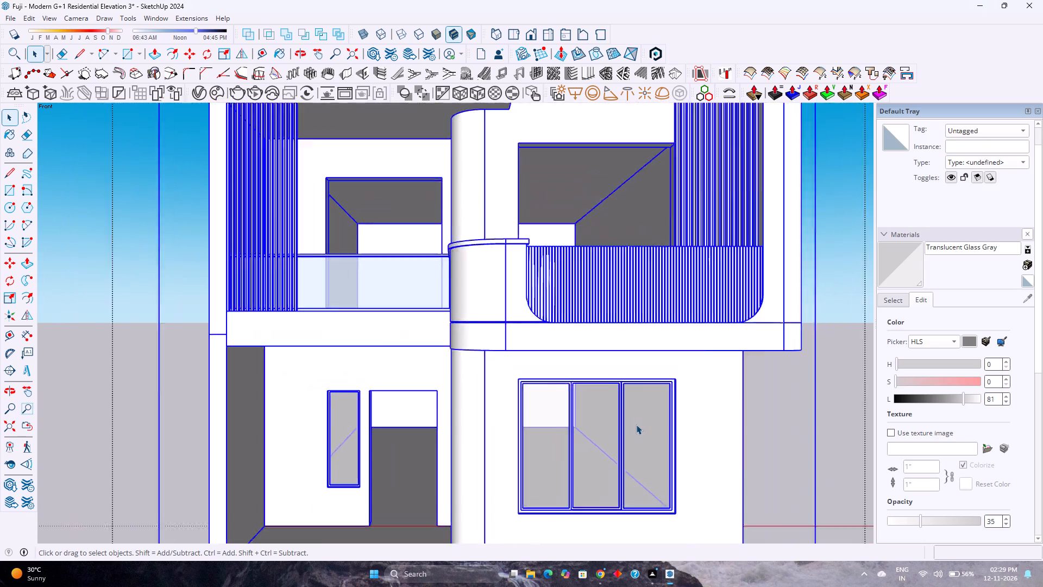
pyautogui.scroll(2, 636, 424)
pyautogui.scroll(-3, 636, 424)
pyautogui.scroll(4, 636, 424)
pyautogui.scroll(-4, 638, 420)
pyautogui.scroll(3, 638, 420)
pyautogui.scroll(-3, 638, 420)
pyautogui.scroll(3, 638, 420)
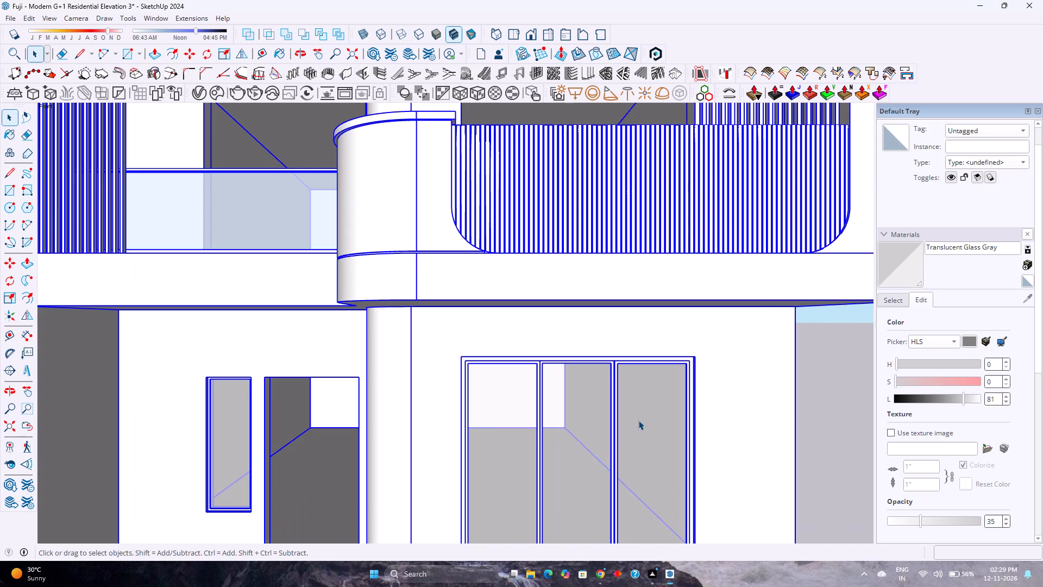
pyautogui.scroll(-3, 638, 420)
pyautogui.scroll(3, 638, 420)
pyautogui.scroll(-4, 638, 420)
pyautogui.scroll(4, 638, 420)
pyautogui.scroll(-4, 638, 420)
pyautogui.scroll(4, 638, 420)
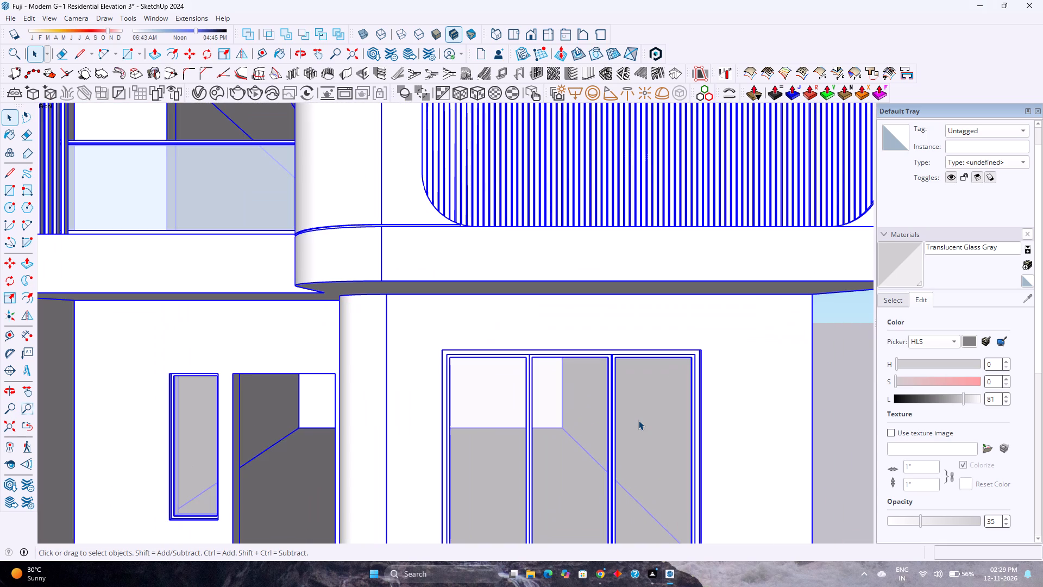
pyautogui.scroll(-4, 635, 419)
pyautogui.scroll(3, 635, 419)
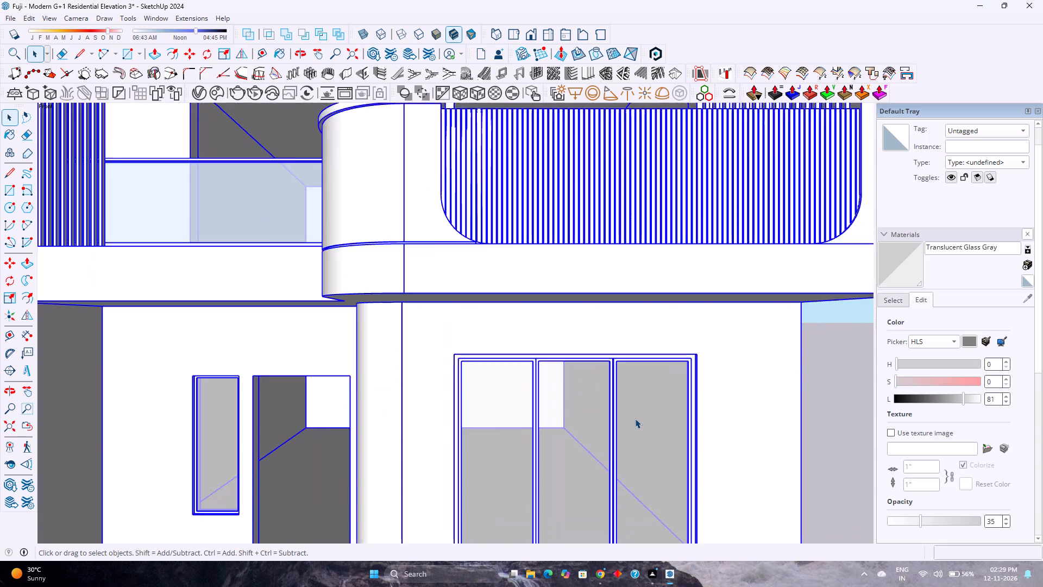
pyautogui.scroll(1, 635, 419)
pyautogui.scroll(-3, 635, 419)
pyautogui.scroll(3, 635, 419)
pyautogui.scroll(-1, 635, 419)
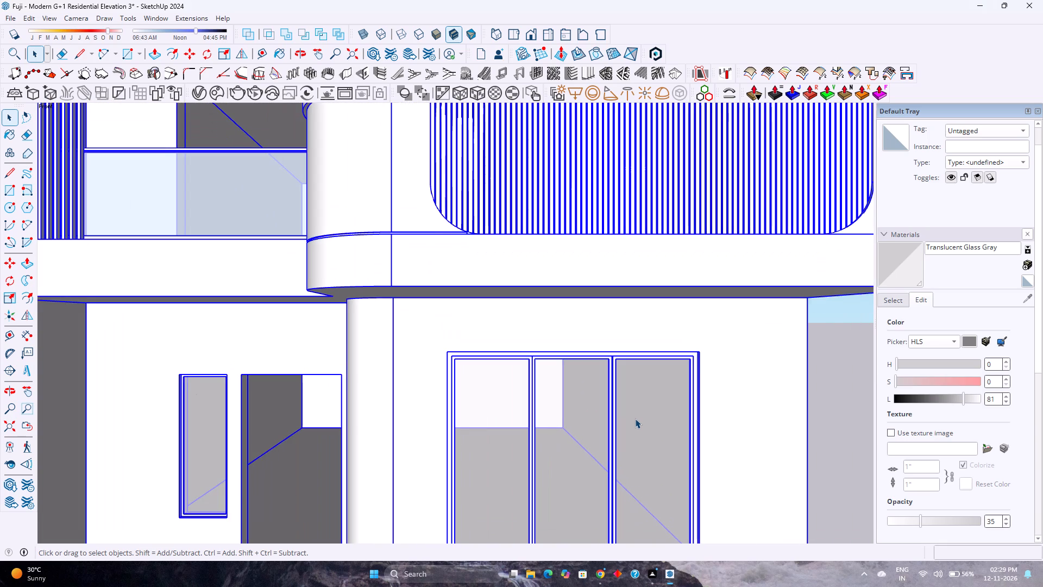
pyautogui.scroll(1, 635, 419)
pyautogui.scroll(-3, 635, 419)
pyautogui.scroll(3, 635, 419)
pyautogui.scroll(-4, 635, 419)
pyautogui.scroll(3, 635, 419)
pyautogui.scroll(-3, 635, 419)
pyautogui.scroll(3, 635, 419)
pyautogui.scroll(-3, 635, 419)
pyautogui.scroll(3, 635, 419)
pyautogui.scroll(-3, 635, 419)
pyautogui.scroll(2, 635, 419)
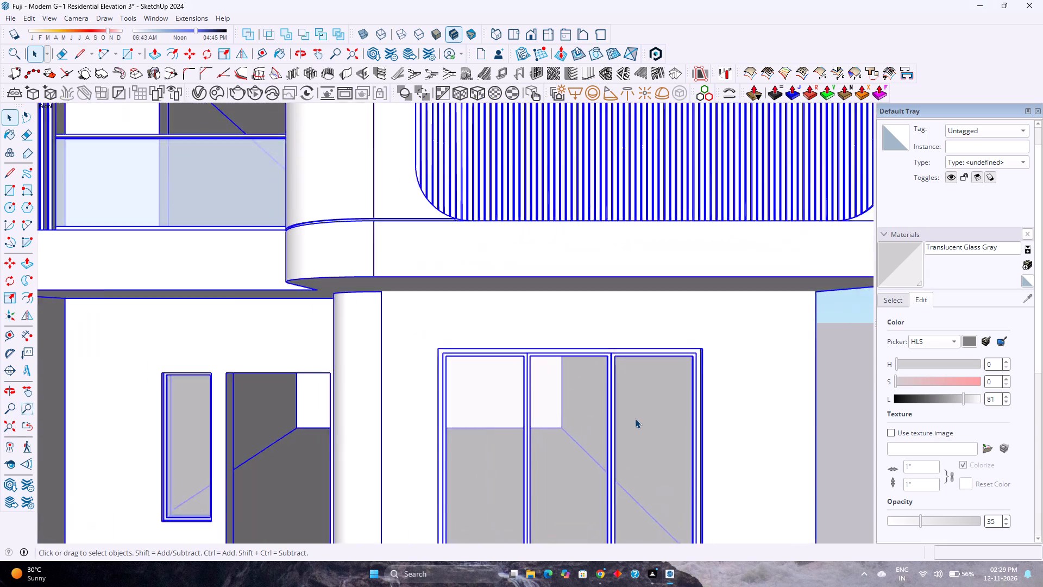
pyautogui.scroll(2, 635, 419)
pyautogui.scroll(-2, 635, 419)
pyautogui.scroll(3, 635, 419)
pyautogui.scroll(-3, 635, 419)
pyautogui.scroll(2, 635, 419)
pyautogui.scroll(-4, 635, 419)
pyautogui.scroll(4, 635, 419)
pyautogui.scroll(-4, 635, 419)
pyautogui.scroll(3, 635, 419)
pyautogui.scroll(-2, 635, 419)
pyautogui.scroll(2, 635, 419)
pyautogui.scroll(-2, 635, 419)
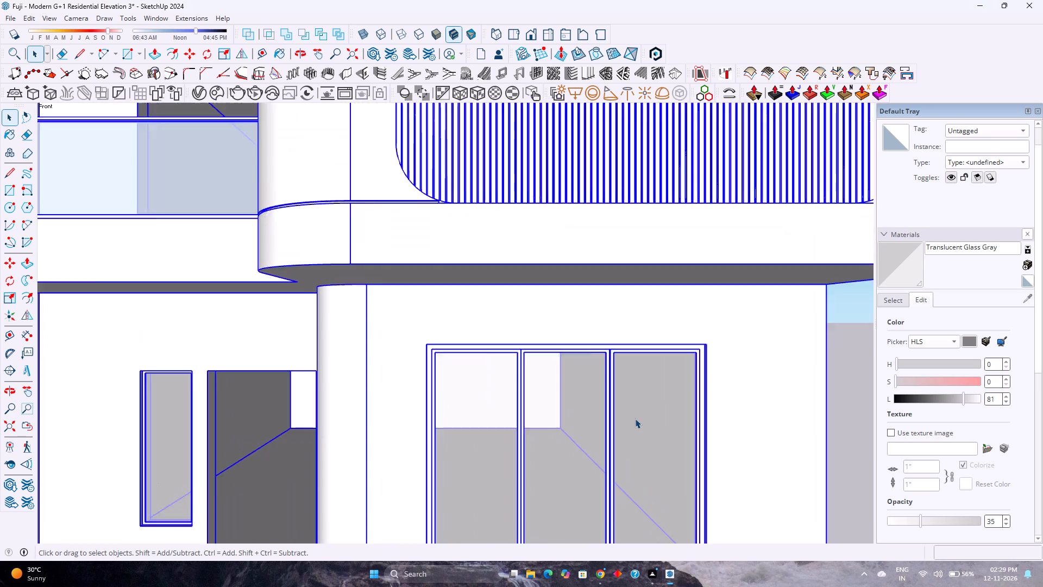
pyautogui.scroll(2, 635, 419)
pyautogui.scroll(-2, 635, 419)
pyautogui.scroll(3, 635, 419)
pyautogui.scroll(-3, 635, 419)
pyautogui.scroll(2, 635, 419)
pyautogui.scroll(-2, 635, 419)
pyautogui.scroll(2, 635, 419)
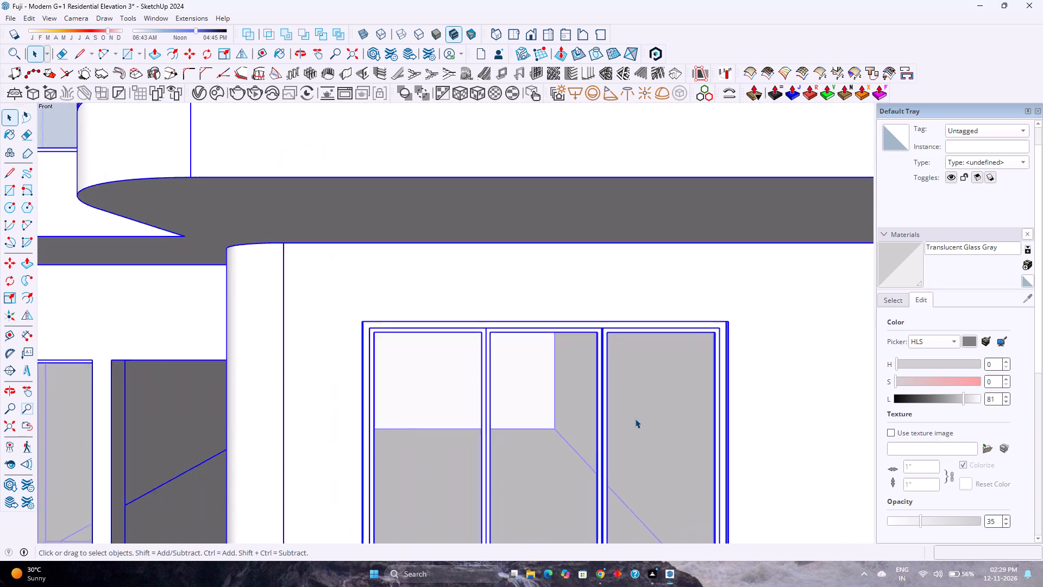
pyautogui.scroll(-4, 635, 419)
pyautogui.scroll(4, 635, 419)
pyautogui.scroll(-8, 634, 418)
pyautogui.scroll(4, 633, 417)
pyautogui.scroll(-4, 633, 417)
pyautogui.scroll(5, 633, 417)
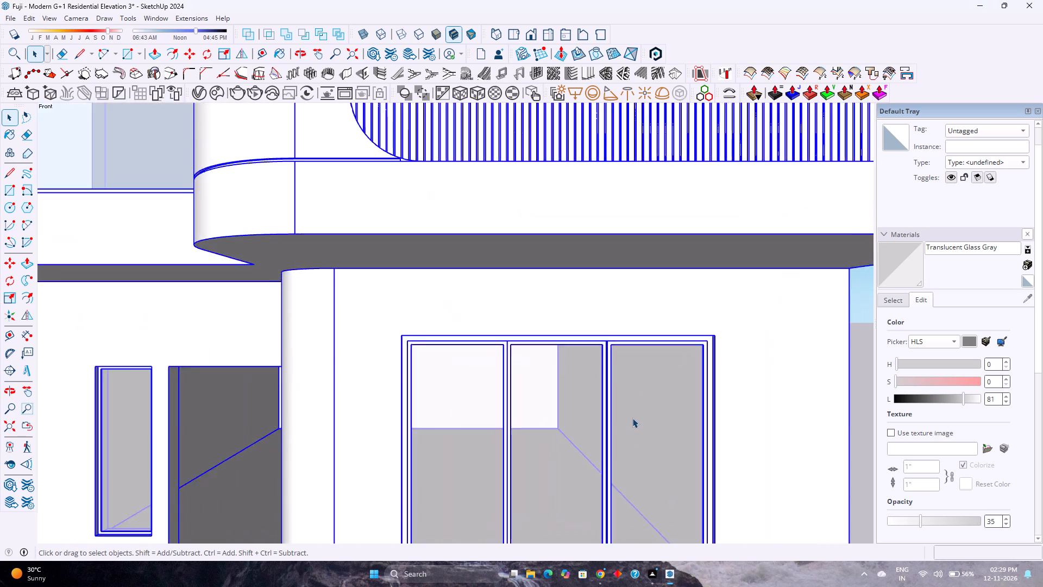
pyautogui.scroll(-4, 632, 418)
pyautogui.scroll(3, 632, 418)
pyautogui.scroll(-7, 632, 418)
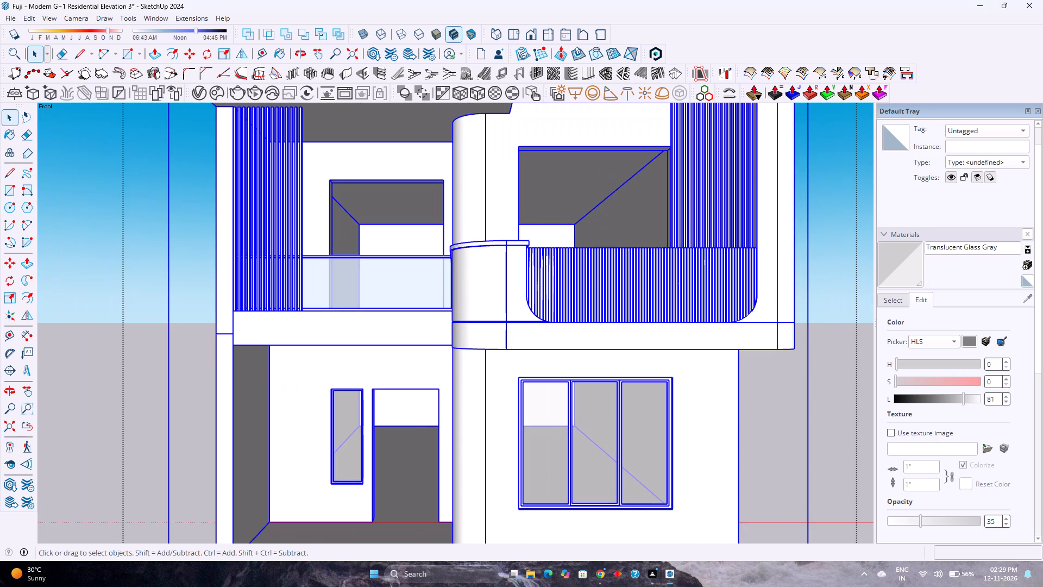
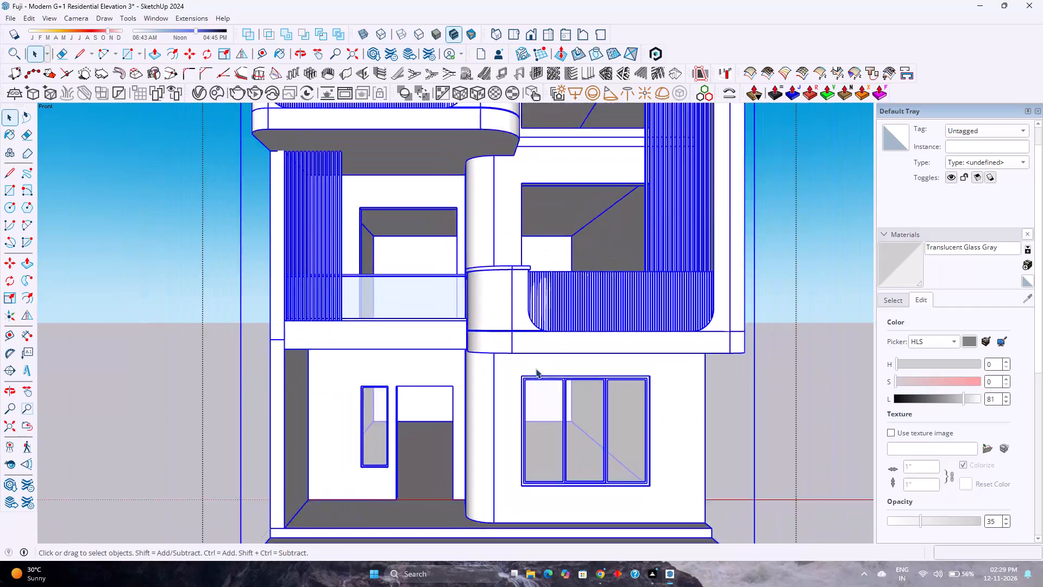
# Examine the ground-floor three-panel window and entrance together with the first-floor glass railing and curved louvred balcony in front view.
pyautogui.scroll(-3, 536, 369)
pyautogui.scroll(3, 536, 369)
pyautogui.scroll(-3, 536, 369)
pyautogui.scroll(3, 536, 369)
pyautogui.scroll(-3, 536, 369)
pyautogui.scroll(3, 536, 369)
pyautogui.scroll(-2, 536, 369)
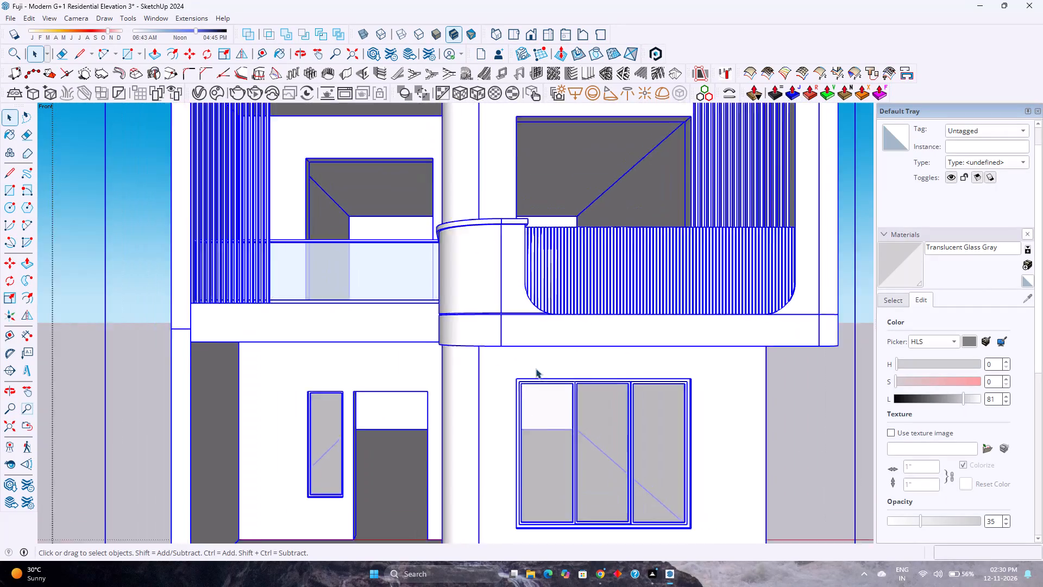
pyautogui.scroll(-1, 536, 369)
pyautogui.scroll(3, 536, 369)
pyautogui.scroll(-3, 536, 369)
pyautogui.scroll(3, 536, 369)
pyautogui.scroll(-3, 536, 369)
pyautogui.scroll(3, 536, 369)
pyautogui.scroll(-3, 536, 369)
pyautogui.scroll(3, 536, 369)
pyautogui.scroll(-3, 536, 369)
pyautogui.scroll(3, 536, 369)
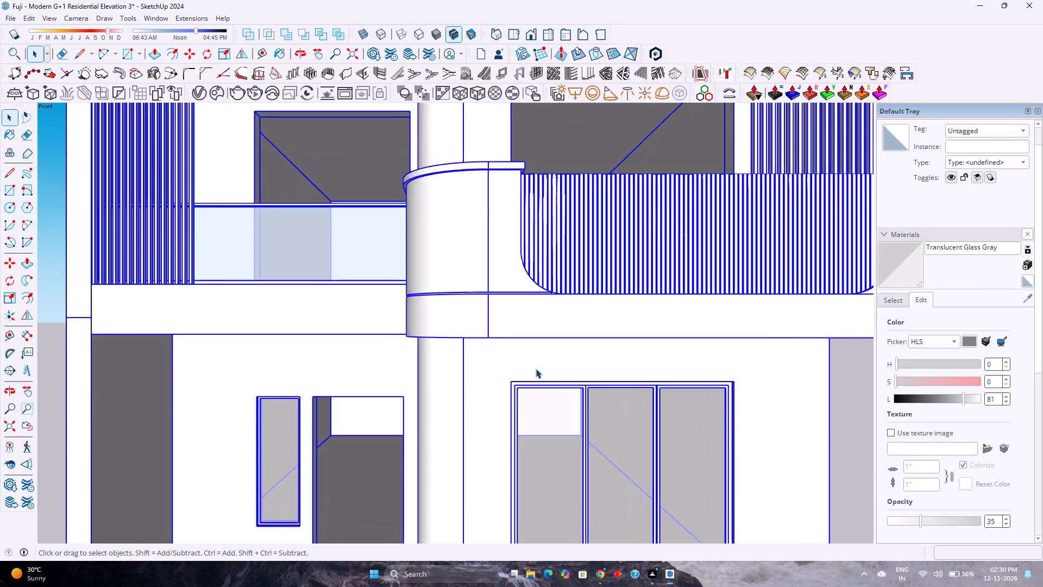
pyautogui.scroll(-3, 536, 369)
pyautogui.scroll(2, 536, 369)
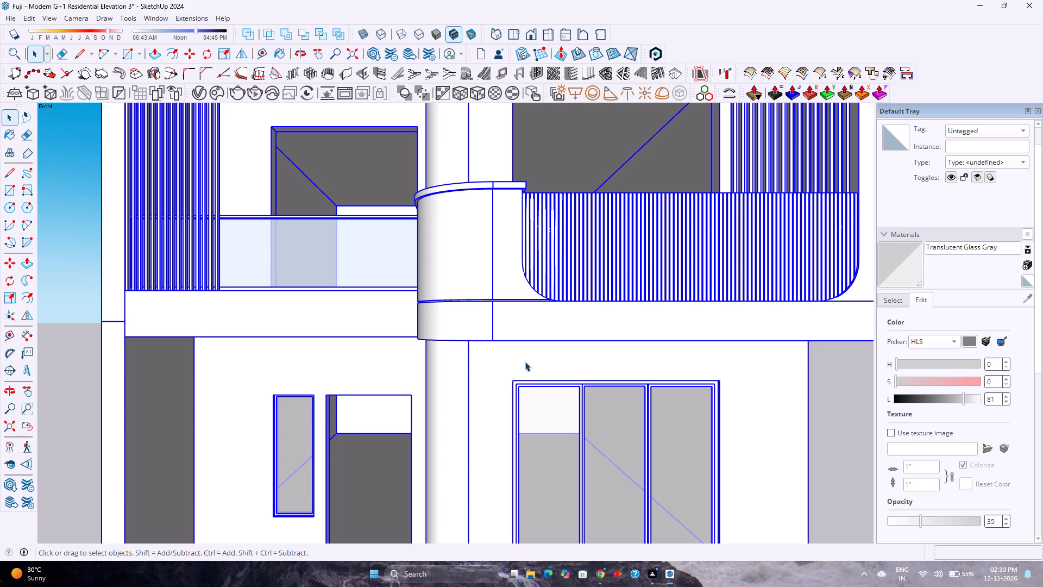
# Examine the front façade across its floors, comparing the stacked balconies, louvre screens and ground-floor openings.
pyautogui.scroll(-2, 525, 361)
pyautogui.scroll(1, 525, 361)
pyautogui.scroll(-11, 525, 361)
pyautogui.scroll(2, 516, 341)
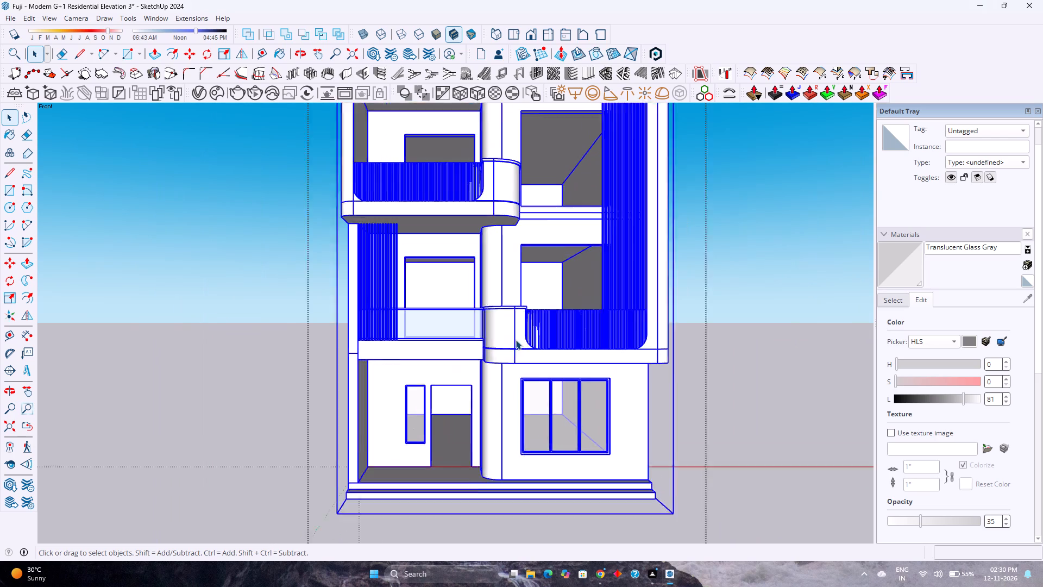
pyautogui.scroll(2, 516, 340)
pyautogui.scroll(-5, 516, 336)
pyautogui.scroll(5, 516, 336)
pyautogui.scroll(-5, 516, 336)
pyautogui.scroll(4, 516, 336)
pyautogui.scroll(-4, 516, 336)
pyautogui.scroll(4, 516, 336)
pyautogui.scroll(-1, 502, 342)
pyautogui.scroll(2, 502, 342)
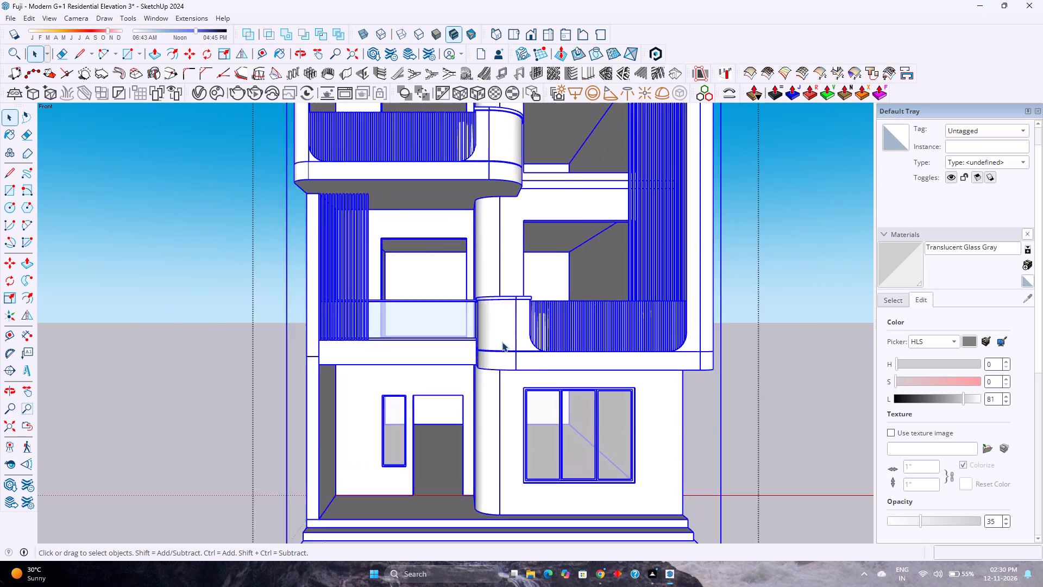
pyautogui.scroll(-4, 502, 342)
pyautogui.scroll(4, 502, 342)
pyautogui.scroll(-12, 502, 342)
pyautogui.scroll(3, 517, 324)
pyautogui.scroll(-3, 517, 324)
pyautogui.scroll(2, 517, 324)
# Examine the whole house in perspective from its front corner, covering the projecting balconies, louvre bands and side wall.
pyautogui.moveTo(511, 322); pyautogui.dragTo(343, 287, button='middle')
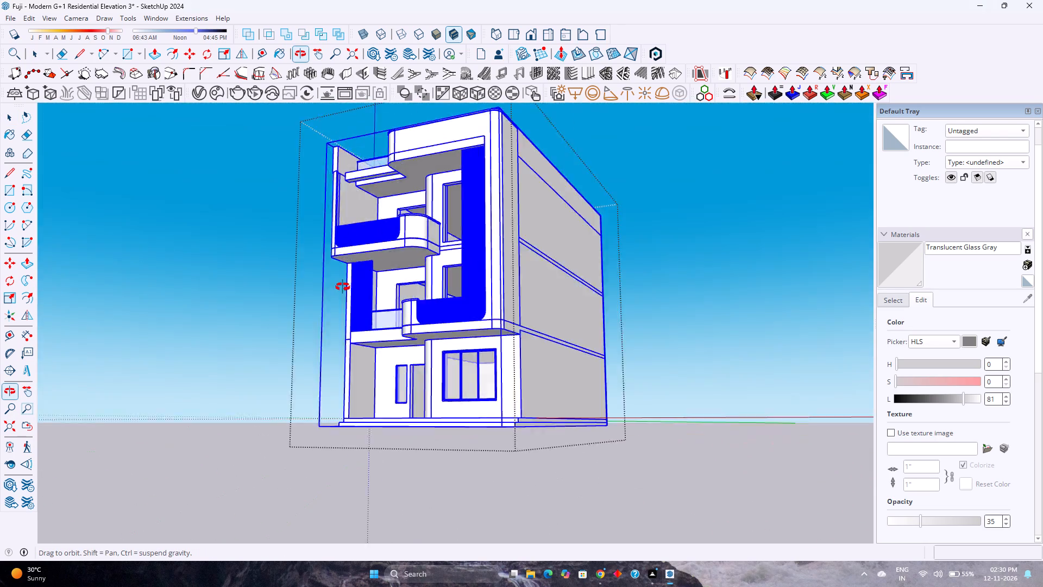
pyautogui.moveTo(343, 287); pyautogui.dragTo(249, 385, button='middle')
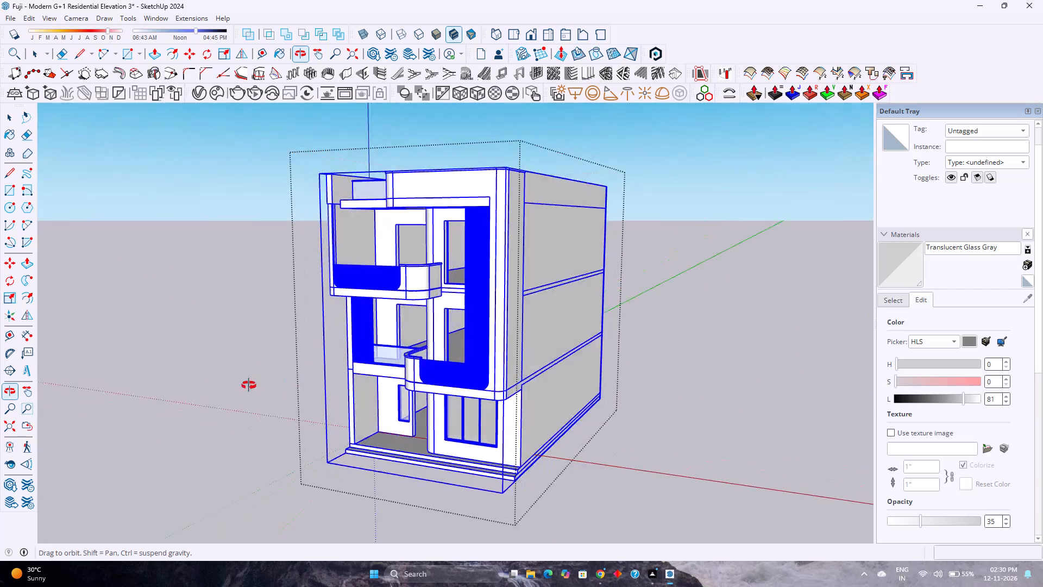
pyautogui.moveTo(249, 385); pyautogui.dragTo(352, 370, button='middle')
pyautogui.scroll(2, 352, 370)
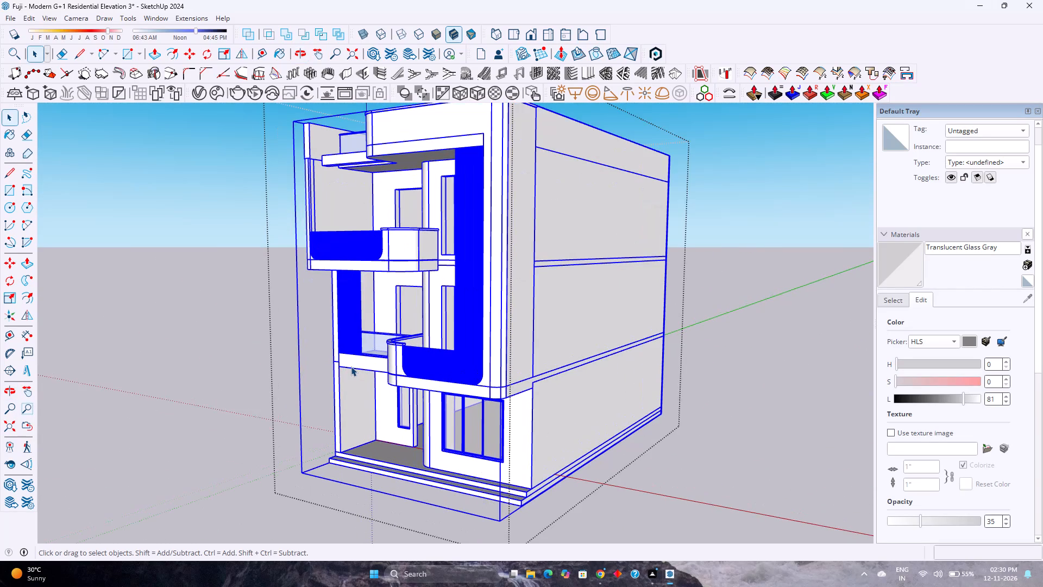
pyautogui.scroll(-5, 351, 366)
pyautogui.scroll(3, 351, 366)
pyautogui.scroll(-2, 351, 363)
pyautogui.scroll(2, 356, 355)
pyautogui.scroll(-1, 362, 348)
pyautogui.scroll(2, 362, 349)
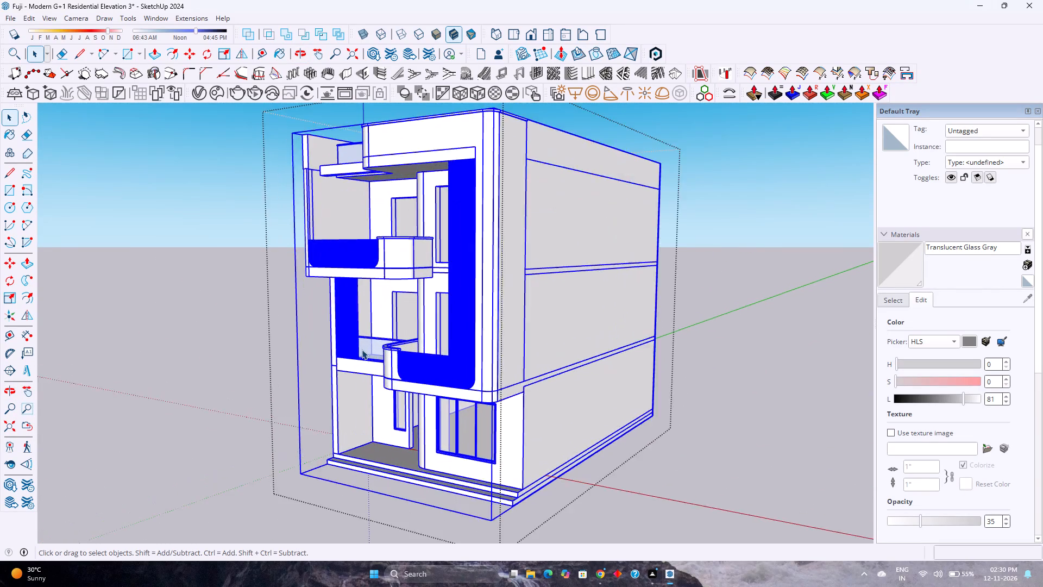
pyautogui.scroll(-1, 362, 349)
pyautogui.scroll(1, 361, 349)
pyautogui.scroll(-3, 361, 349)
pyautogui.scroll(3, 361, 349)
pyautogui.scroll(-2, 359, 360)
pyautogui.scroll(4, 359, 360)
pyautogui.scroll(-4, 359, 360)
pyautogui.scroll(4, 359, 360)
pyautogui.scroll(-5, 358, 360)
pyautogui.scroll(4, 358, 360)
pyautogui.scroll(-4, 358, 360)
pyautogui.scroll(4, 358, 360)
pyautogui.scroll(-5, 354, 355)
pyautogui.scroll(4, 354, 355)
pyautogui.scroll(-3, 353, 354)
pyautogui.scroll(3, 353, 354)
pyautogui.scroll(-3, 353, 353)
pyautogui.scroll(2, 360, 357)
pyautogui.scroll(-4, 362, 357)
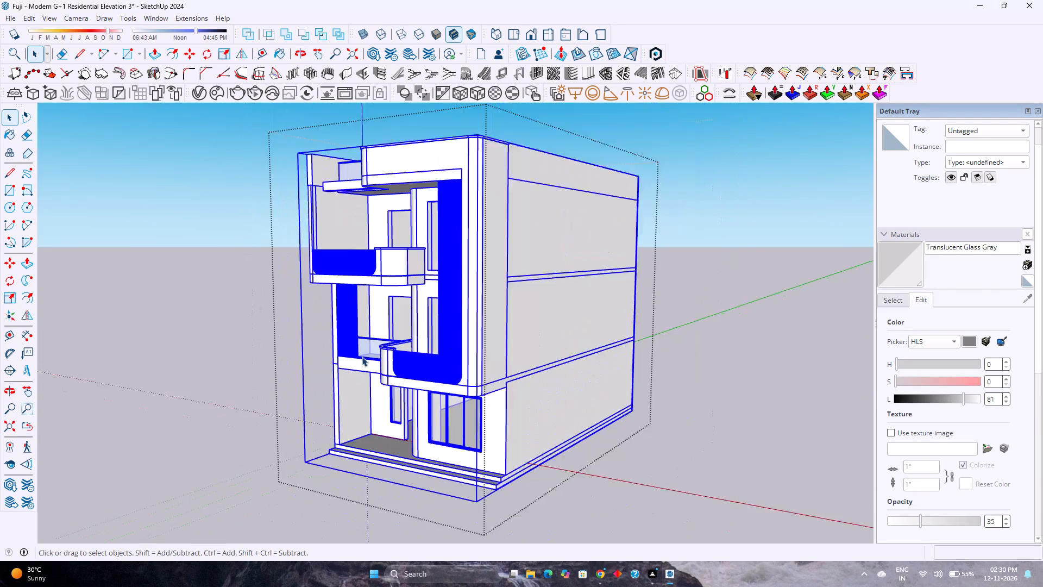
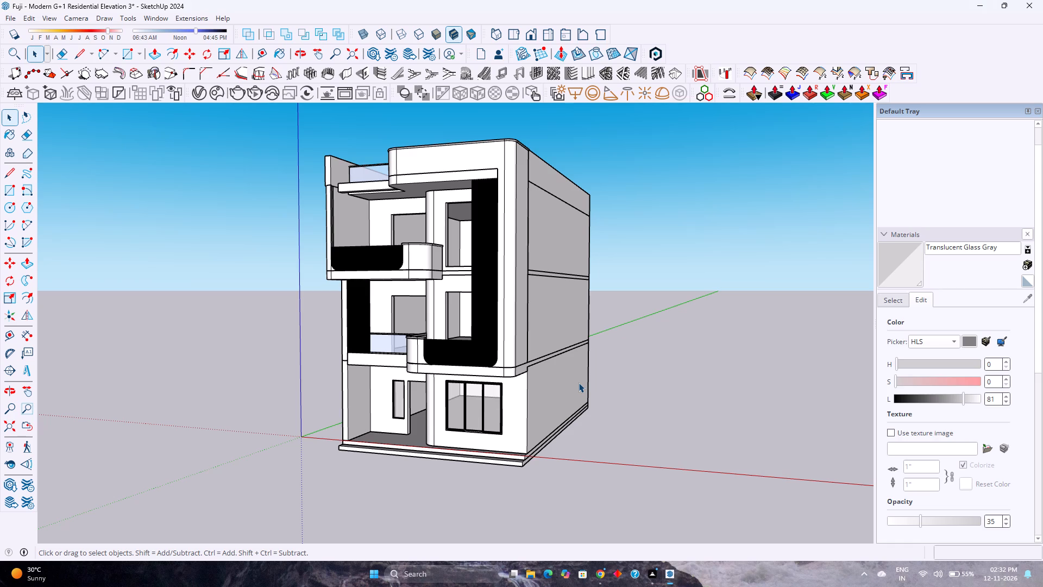
# Select the whole house group and examine its massing, balconies and side wall in perspective from the front corner.
pyautogui.scroll(-1, 553, 355)
pyautogui.scroll(2, 551, 353)
pyautogui.scroll(-4, 551, 353)
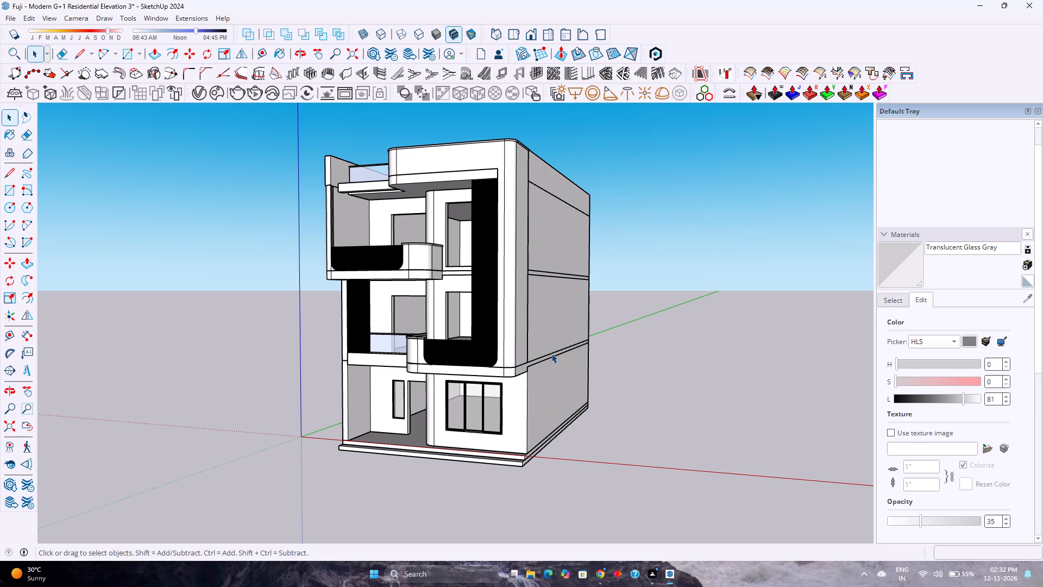
pyautogui.click(551, 353)
pyautogui.scroll(1, 552, 353)
pyautogui.scroll(-3, 552, 353)
pyautogui.scroll(2, 552, 353)
pyautogui.scroll(-2, 552, 353)
pyautogui.scroll(2, 552, 353)
pyautogui.scroll(-1, 552, 353)
pyautogui.scroll(2, 552, 353)
pyautogui.scroll(-3, 552, 353)
pyautogui.scroll(2, 552, 353)
pyautogui.scroll(-2, 552, 353)
pyautogui.scroll(2, 552, 353)
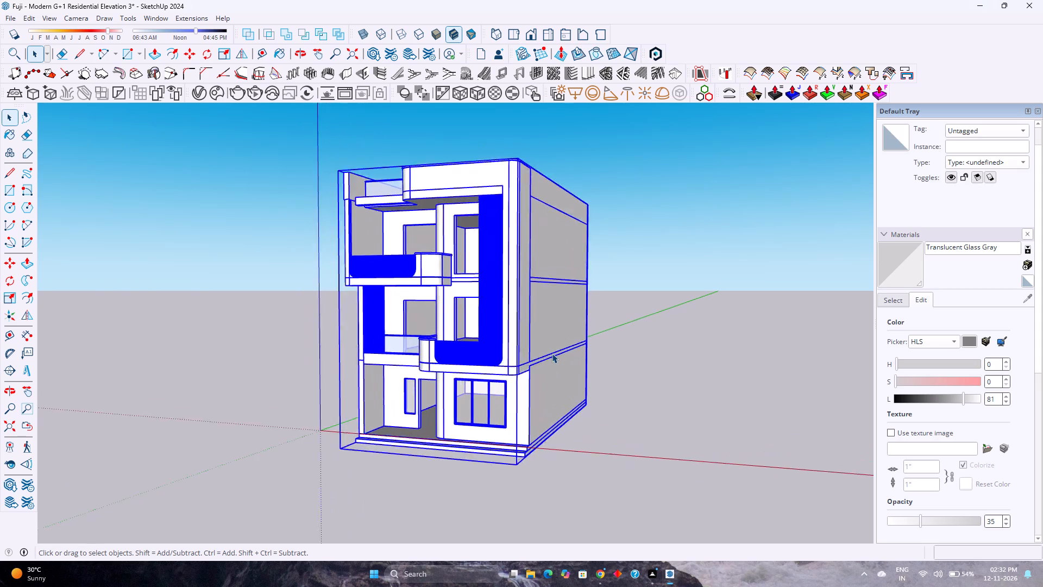
pyautogui.scroll(-3, 552, 353)
pyautogui.scroll(3, 552, 353)
pyautogui.scroll(-4, 552, 353)
pyautogui.scroll(4, 552, 353)
pyautogui.scroll(-3, 552, 353)
pyautogui.scroll(3, 552, 353)
pyautogui.scroll(-4, 552, 353)
pyautogui.scroll(2, 552, 353)
pyautogui.scroll(-3, 552, 353)
pyautogui.scroll(3, 552, 353)
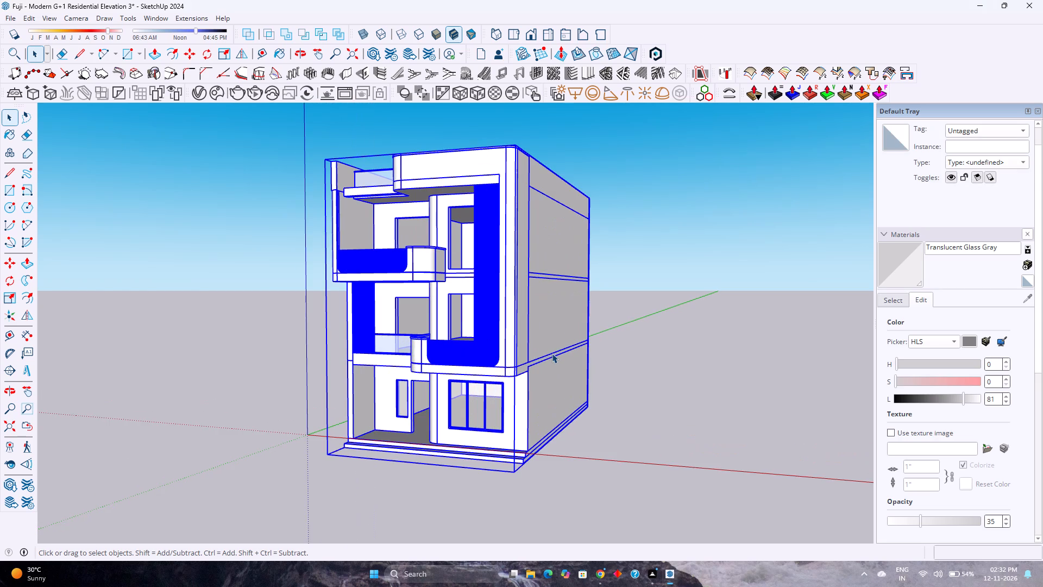
pyautogui.scroll(-3, 552, 353)
pyautogui.scroll(2, 552, 353)
pyautogui.scroll(-3, 552, 353)
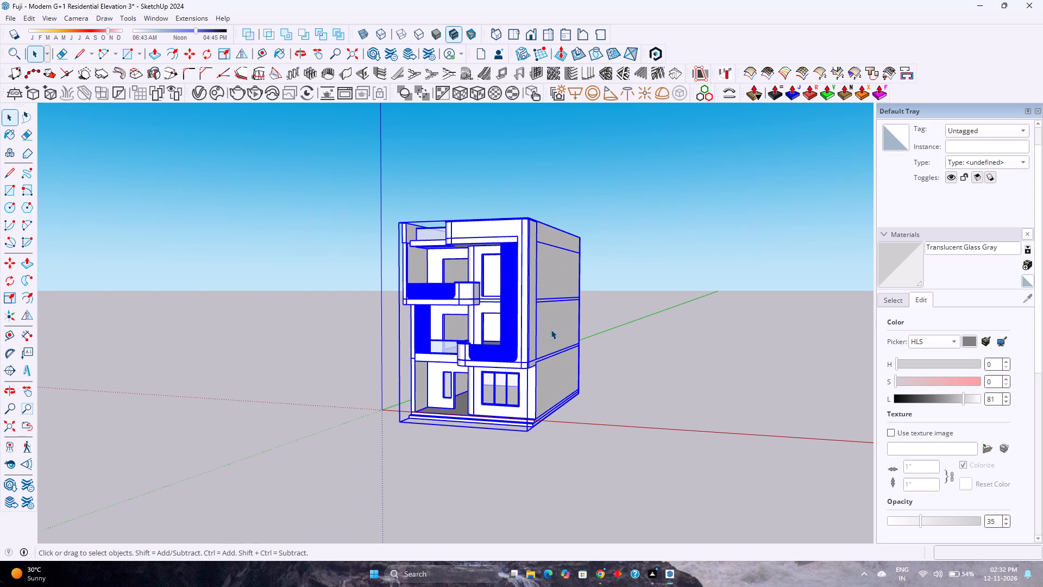
pyautogui.scroll(1, 473, 369)
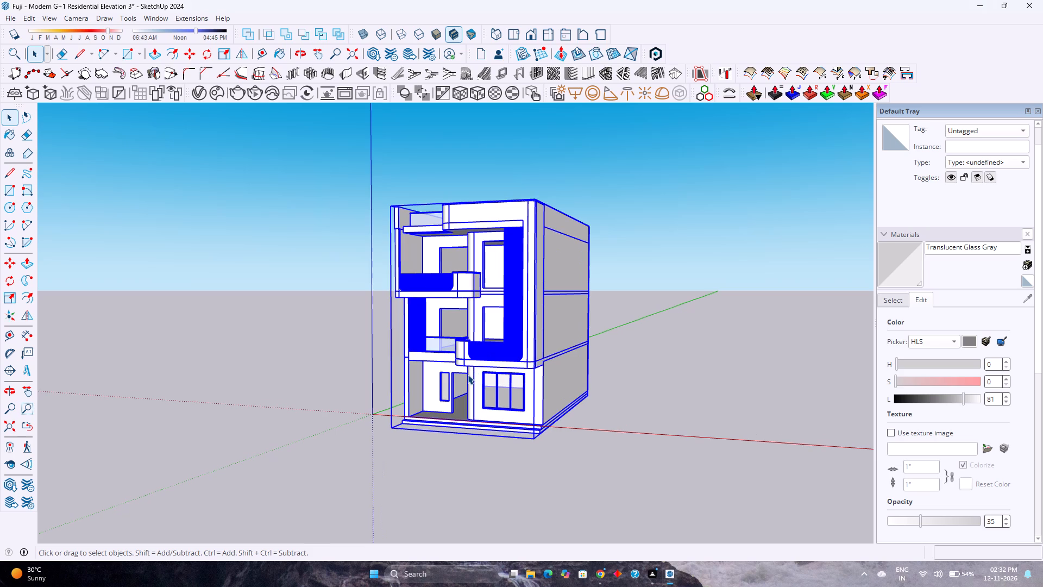
pyautogui.scroll(3, 484, 371)
pyautogui.scroll(-4, 484, 371)
pyautogui.scroll(2, 484, 371)
pyautogui.scroll(-3, 484, 371)
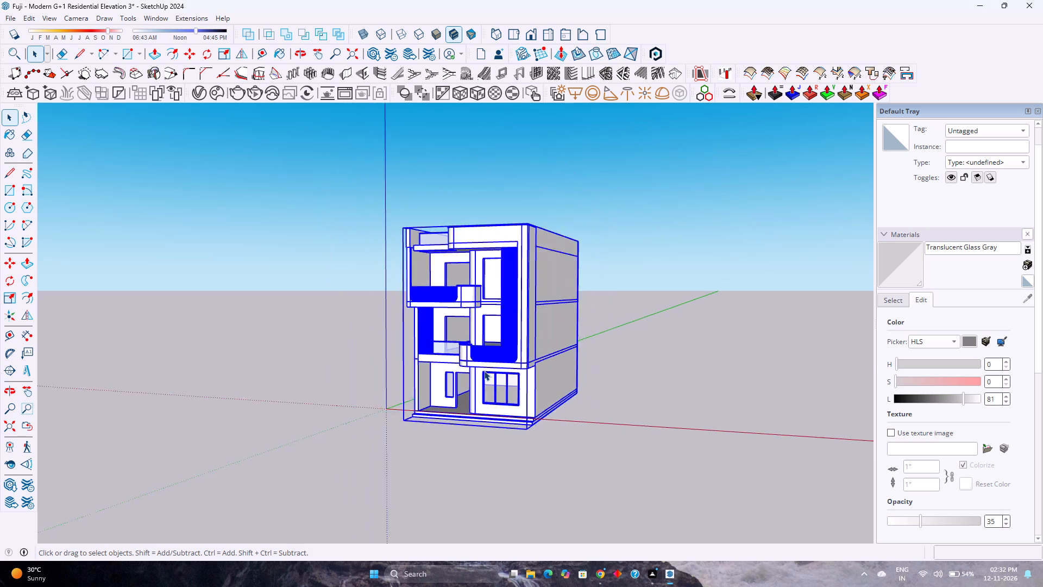
pyautogui.scroll(5, 484, 371)
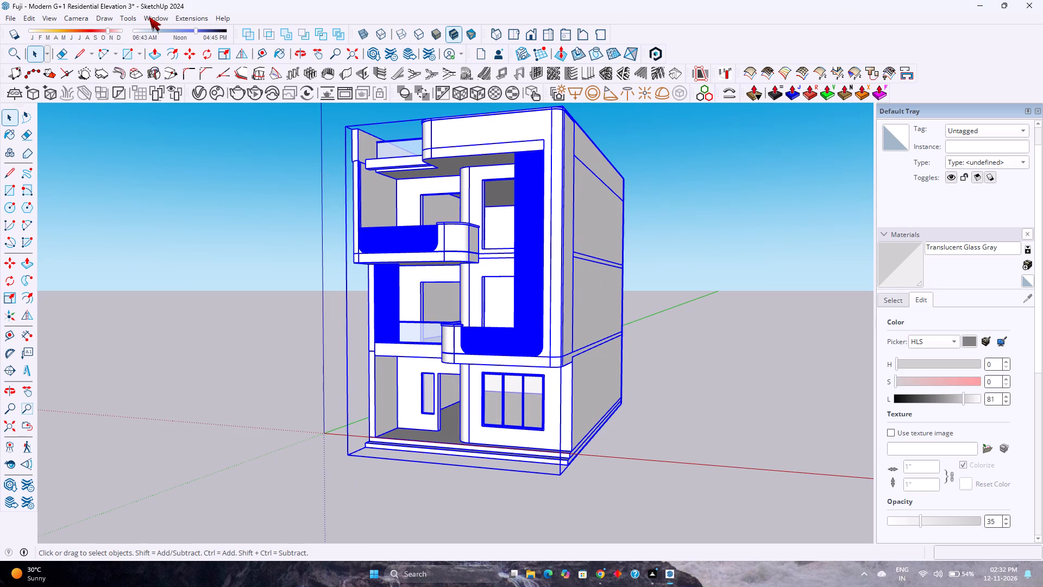
# Examine the selected house in the standard front view, comparing the stacked balconies, louvre screens, window openings and ground-floor entrance.
pyautogui.click(533, 34)
pyautogui.scroll(2, 432, 336)
pyautogui.scroll(-2, 432, 336)
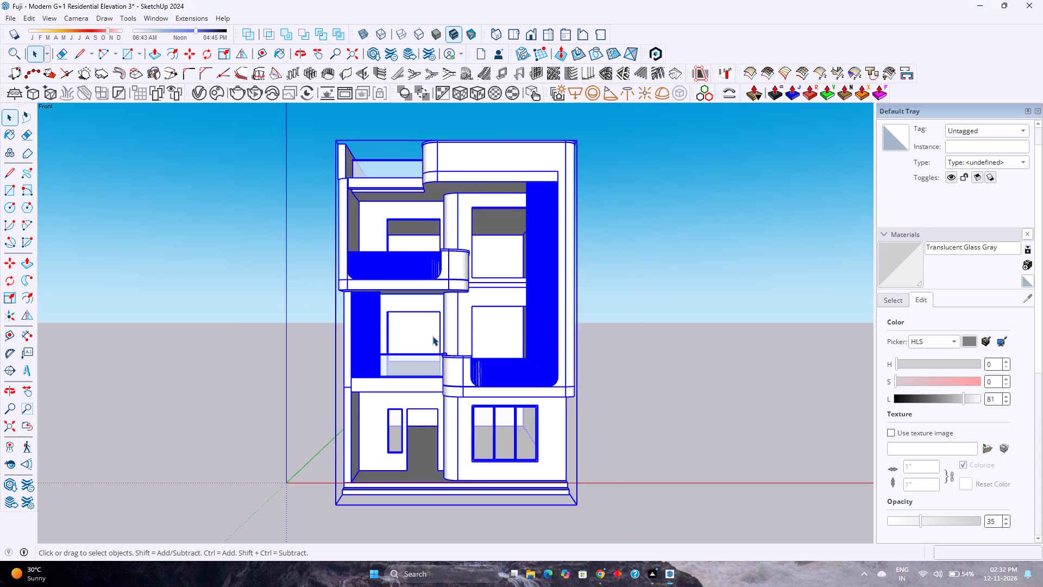
pyautogui.scroll(2, 432, 336)
pyautogui.scroll(-1, 432, 336)
pyautogui.scroll(2, 432, 336)
pyautogui.scroll(-3, 432, 336)
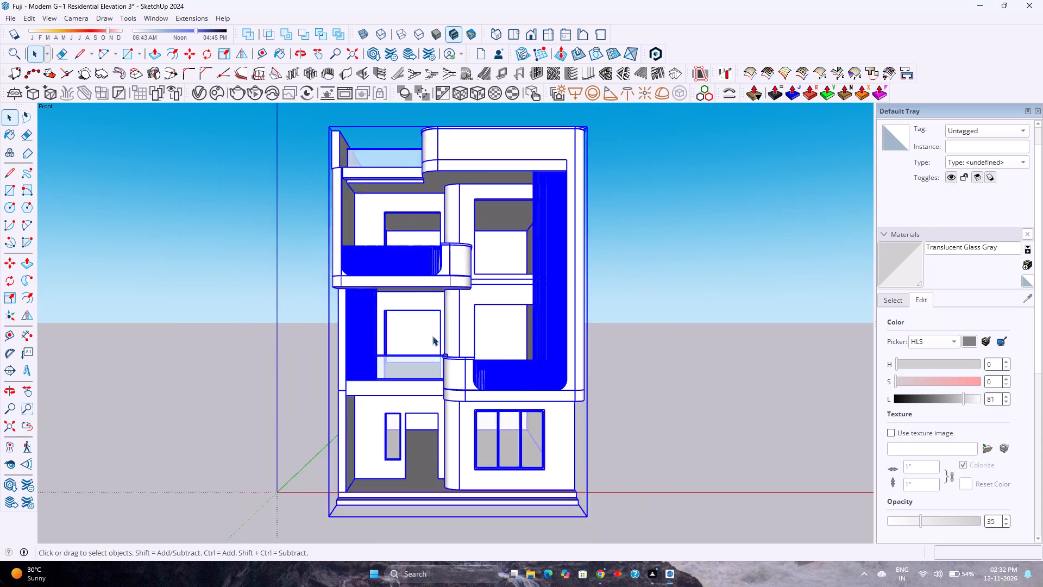
pyautogui.scroll(-1, 432, 336)
pyautogui.scroll(2, 432, 336)
pyautogui.scroll(-1, 432, 336)
pyautogui.scroll(2, 432, 336)
pyautogui.scroll(-1, 432, 336)
pyautogui.scroll(1, 432, 336)
pyautogui.scroll(-1, 432, 336)
pyautogui.scroll(1, 432, 336)
pyautogui.scroll(-2, 432, 336)
pyautogui.scroll(1, 432, 336)
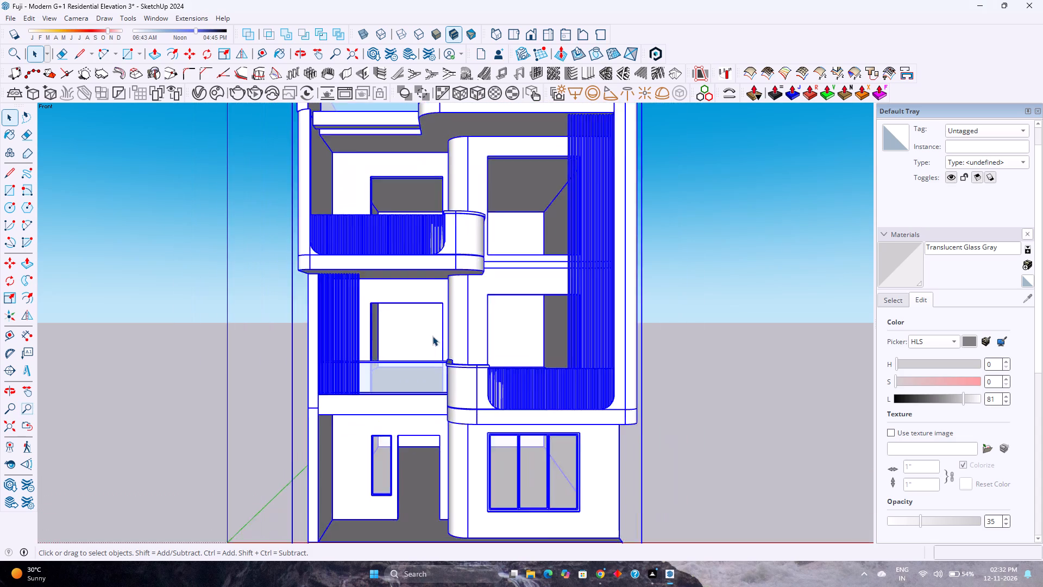
pyautogui.scroll(-1, 432, 336)
pyautogui.scroll(1, 432, 336)
pyautogui.scroll(-2, 432, 336)
pyautogui.scroll(2, 432, 336)
pyautogui.scroll(-1, 432, 336)
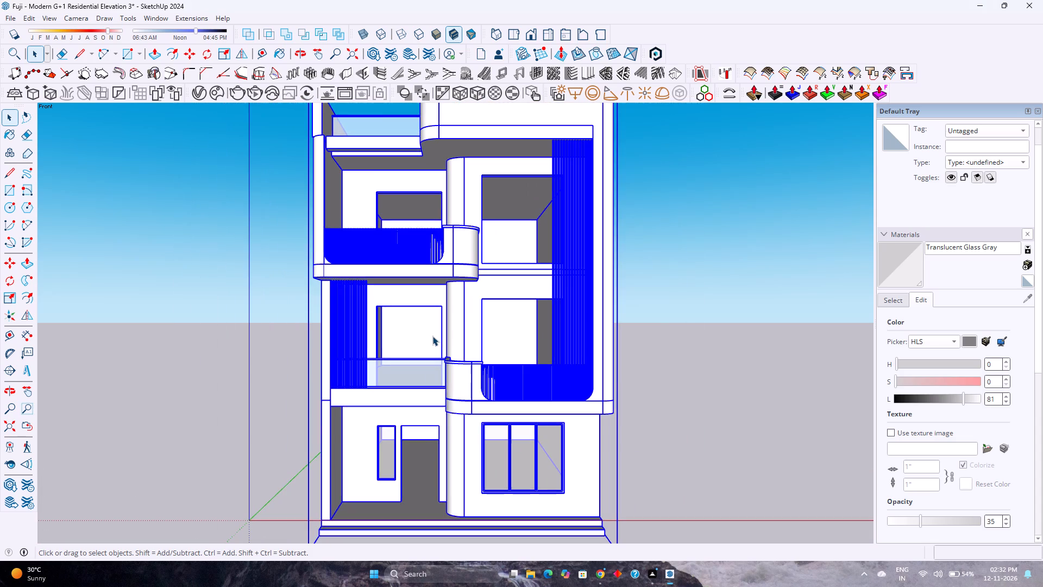
pyautogui.scroll(1, 432, 336)
pyautogui.scroll(-2, 432, 336)
pyautogui.scroll(2, 432, 336)
pyautogui.scroll(-2, 432, 336)
pyautogui.scroll(1, 432, 336)
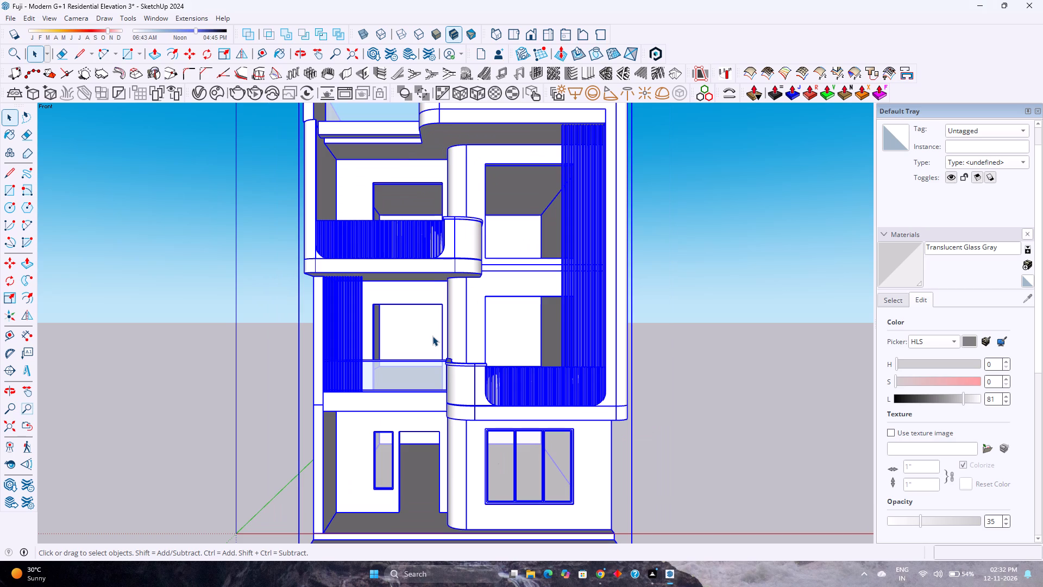
pyautogui.scroll(-1, 432, 336)
pyautogui.scroll(1, 432, 336)
pyautogui.scroll(-1, 432, 336)
pyautogui.scroll(1, 432, 336)
pyautogui.scroll(-2, 432, 336)
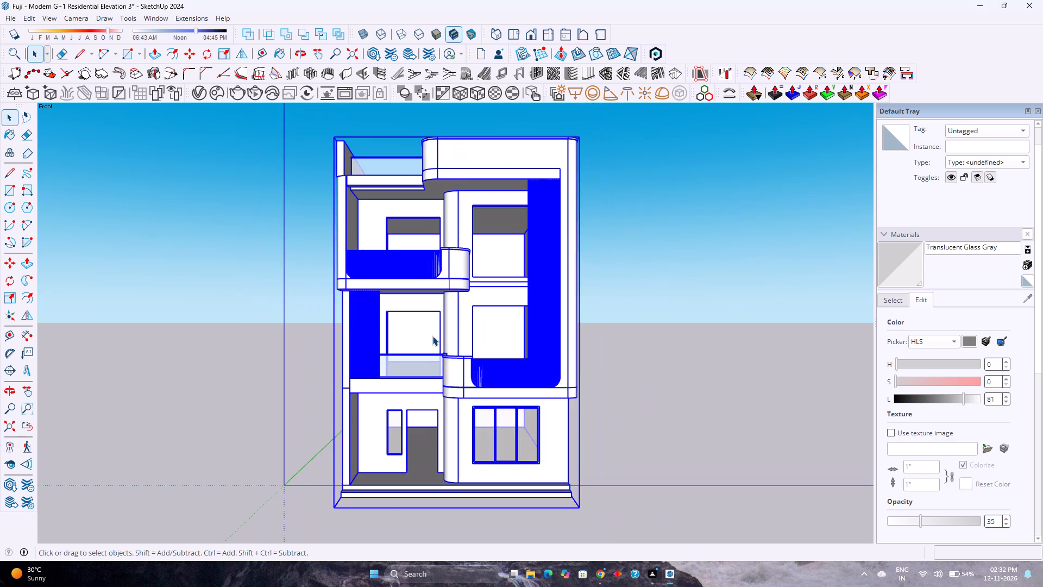
pyautogui.scroll(1, 432, 336)
pyautogui.scroll(-1, 432, 336)
pyautogui.scroll(2, 432, 336)
pyautogui.scroll(-2, 432, 336)
pyautogui.scroll(1, 432, 336)
pyautogui.scroll(-1, 432, 336)
pyautogui.scroll(1, 432, 336)
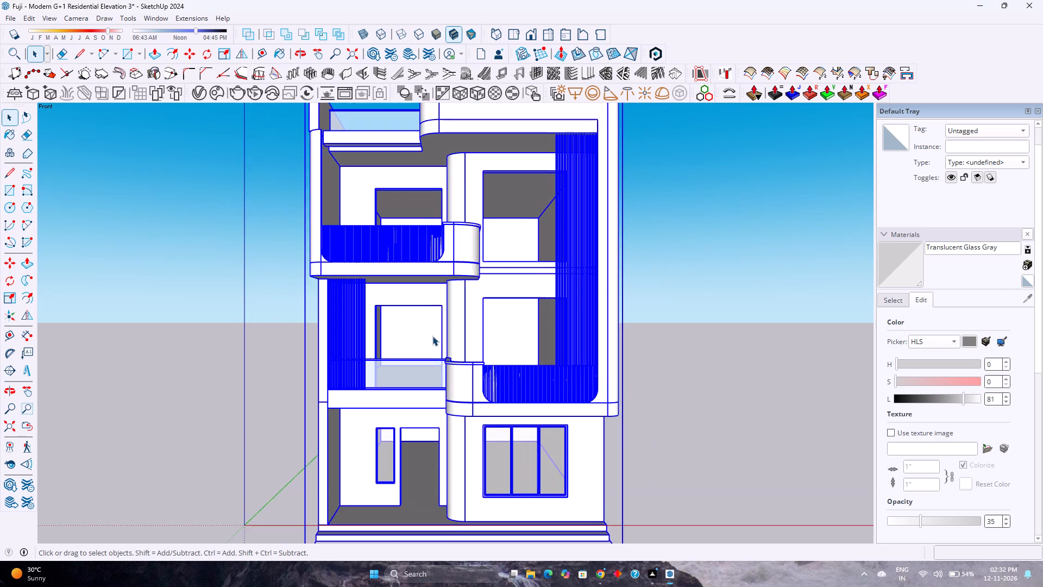
pyautogui.scroll(-1, 432, 336)
pyautogui.scroll(3, 432, 336)
pyautogui.scroll(-2, 432, 336)
pyautogui.scroll(1, 432, 336)
pyautogui.scroll(-1, 432, 336)
pyautogui.scroll(2, 432, 336)
pyautogui.scroll(-2, 432, 336)
pyautogui.scroll(2, 432, 336)
pyautogui.scroll(-4, 432, 336)
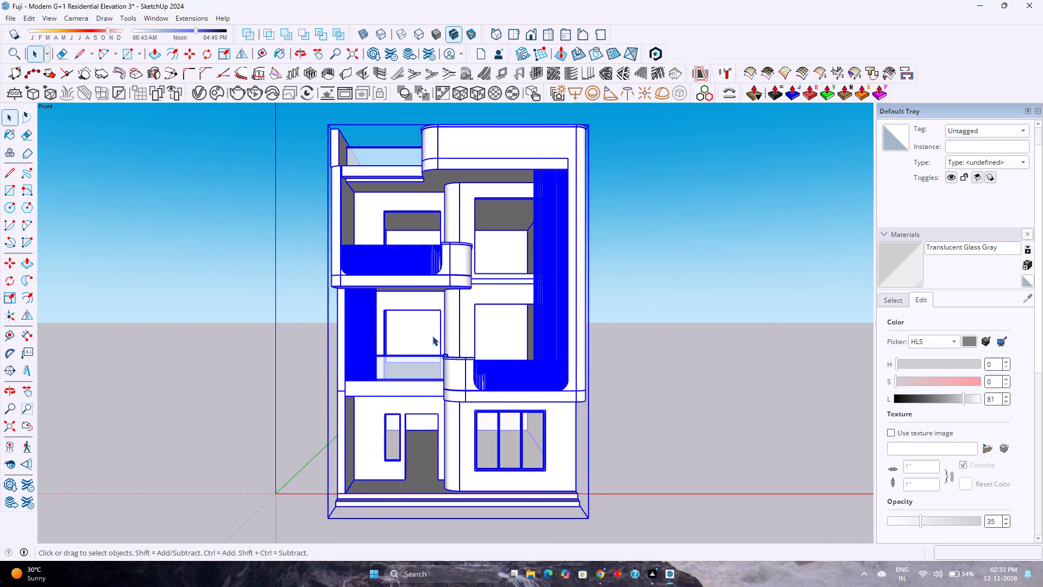
pyautogui.scroll(2, 432, 336)
pyautogui.scroll(-2, 432, 336)
pyautogui.scroll(2, 432, 336)
pyautogui.scroll(-2, 432, 336)
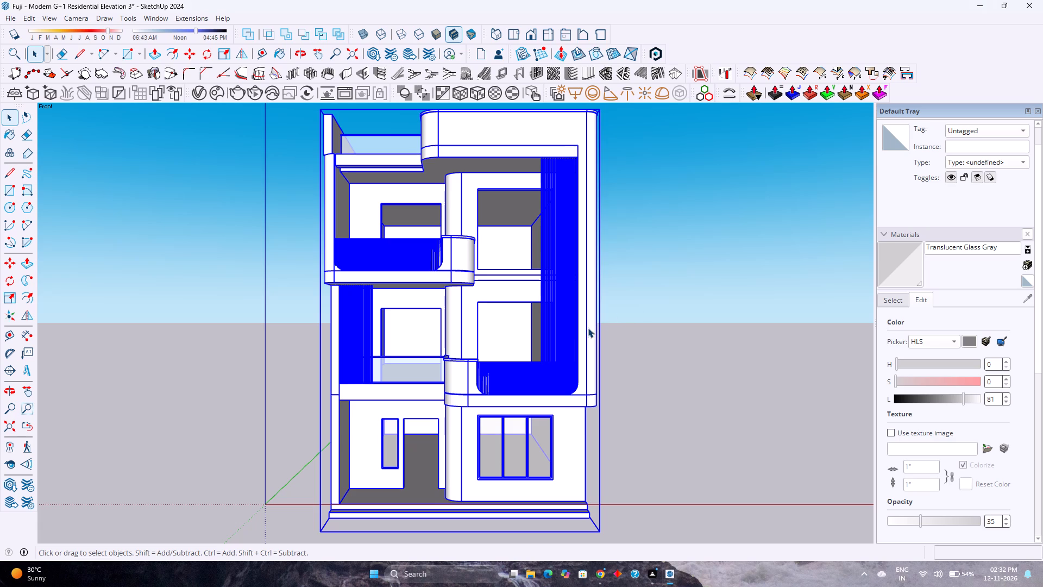
pyautogui.scroll(2, 588, 328)
pyautogui.scroll(-3, 588, 328)
pyautogui.scroll(2, 588, 328)
pyautogui.scroll(-2, 588, 328)
pyautogui.scroll(2, 588, 328)
pyautogui.scroll(-1, 585, 328)
pyautogui.scroll(1, 515, 344)
pyautogui.scroll(-3, 515, 344)
pyautogui.scroll(2, 513, 344)
pyautogui.scroll(-2, 513, 344)
pyautogui.scroll(2, 513, 344)
pyautogui.scroll(-3, 512, 344)
pyautogui.scroll(2, 512, 344)
pyautogui.scroll(-3, 512, 344)
# Clear the selection, open the house group to inspect the louvred balconies from the front corner, and leave the group.
pyautogui.click(597, 318)
pyautogui.scroll(1, 405, 368)
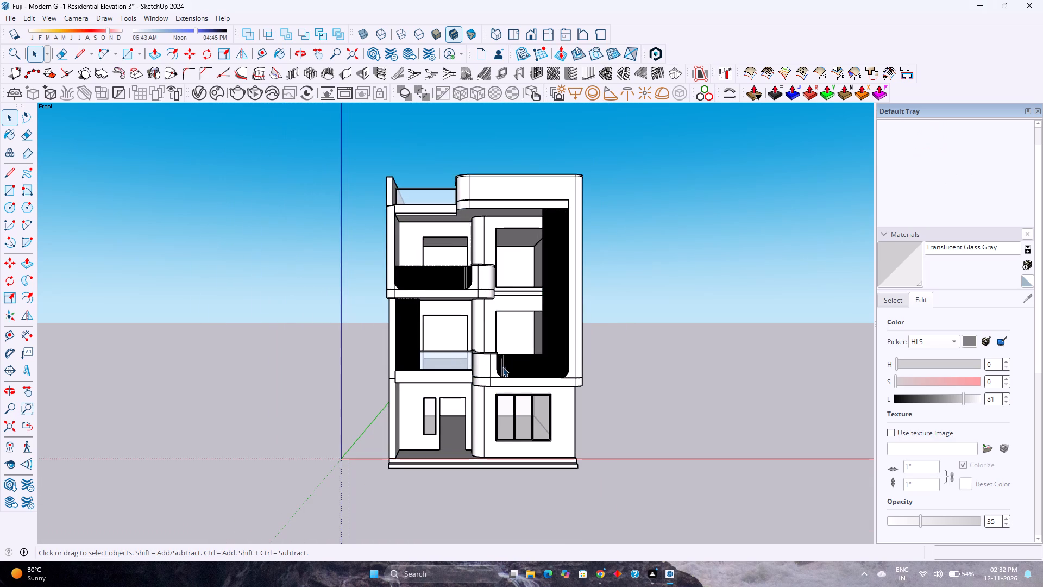
pyautogui.doubleClick(502, 367)
pyautogui.scroll(4, 495, 367)
pyautogui.moveTo(505, 368); pyautogui.dragTo(443, 389, button='middle')
pyautogui.scroll(-2, 442, 389)
pyautogui.scroll(1, 439, 387)
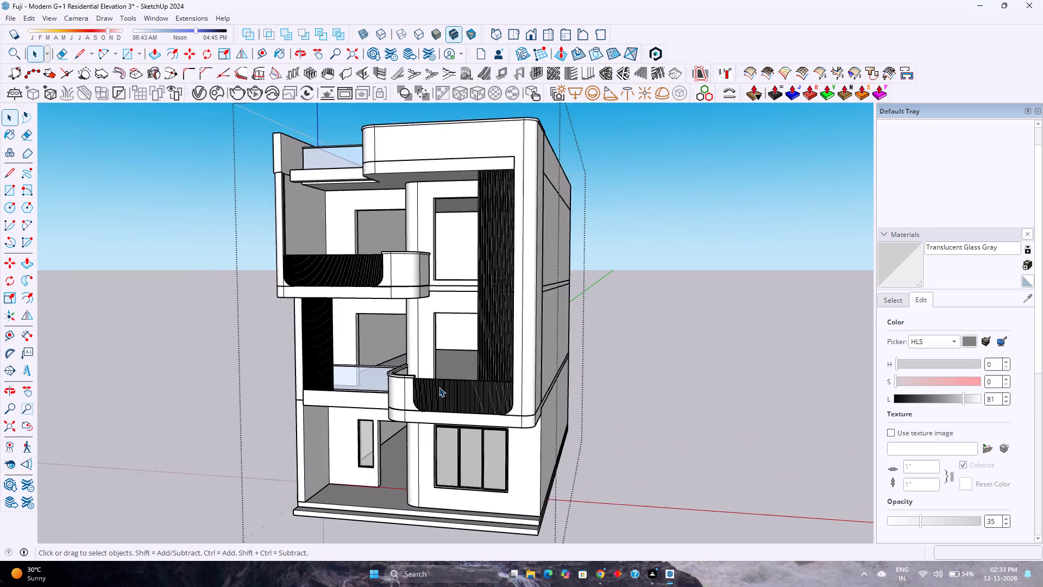
pyautogui.scroll(4, 439, 387)
pyautogui.moveTo(430, 390); pyautogui.dragTo(516, 387, button='middle')
pyautogui.scroll(-2, 479, 380)
pyautogui.click(639, 340)
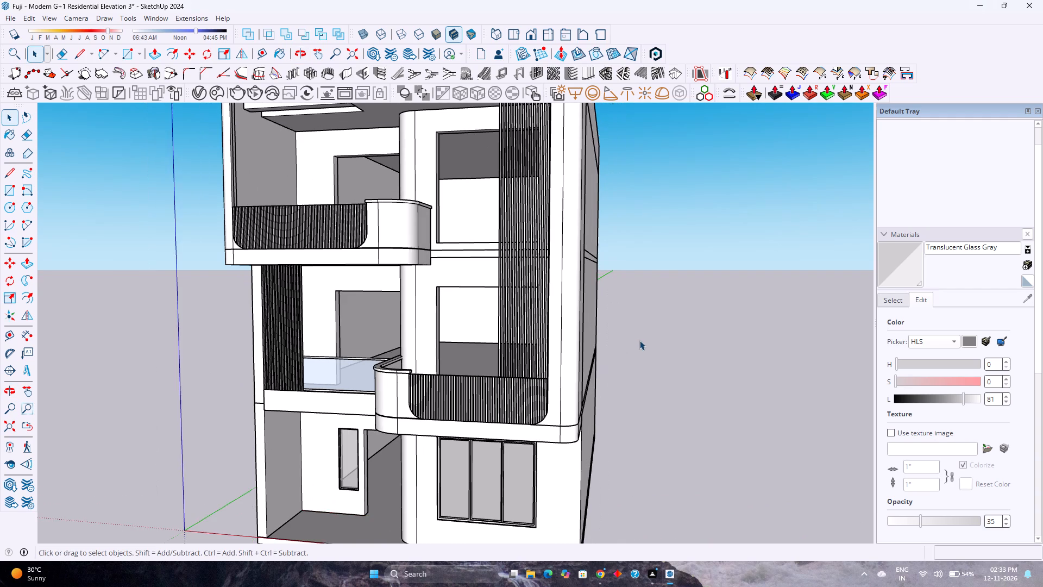
# Examine the first-floor balcony up close where the glass railing, curved parapet and vertical louvre screen meet.
pyautogui.scroll(-5, 611, 345)
pyautogui.scroll(10, 506, 360)
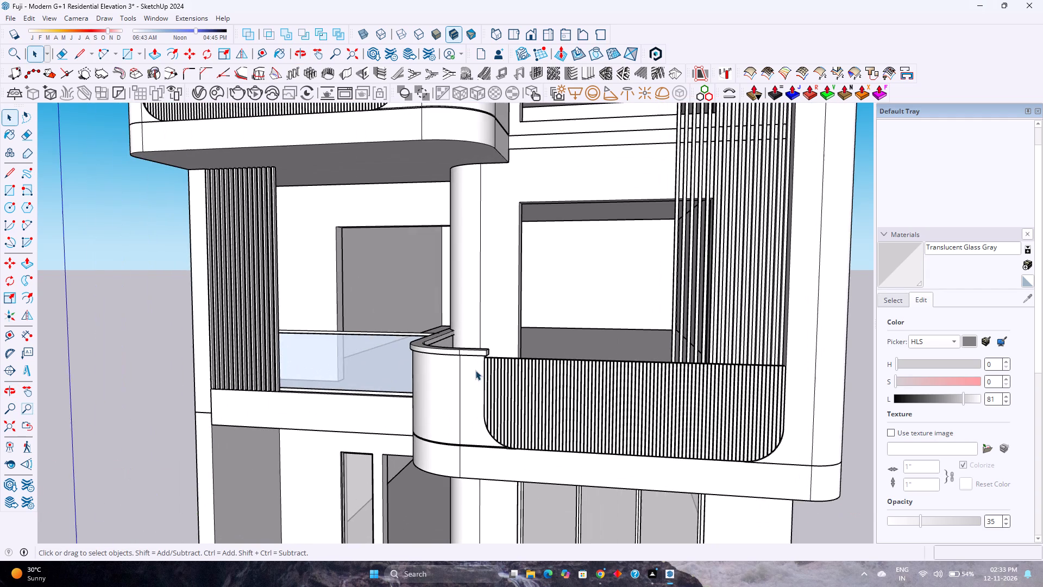
pyautogui.scroll(6, 455, 374)
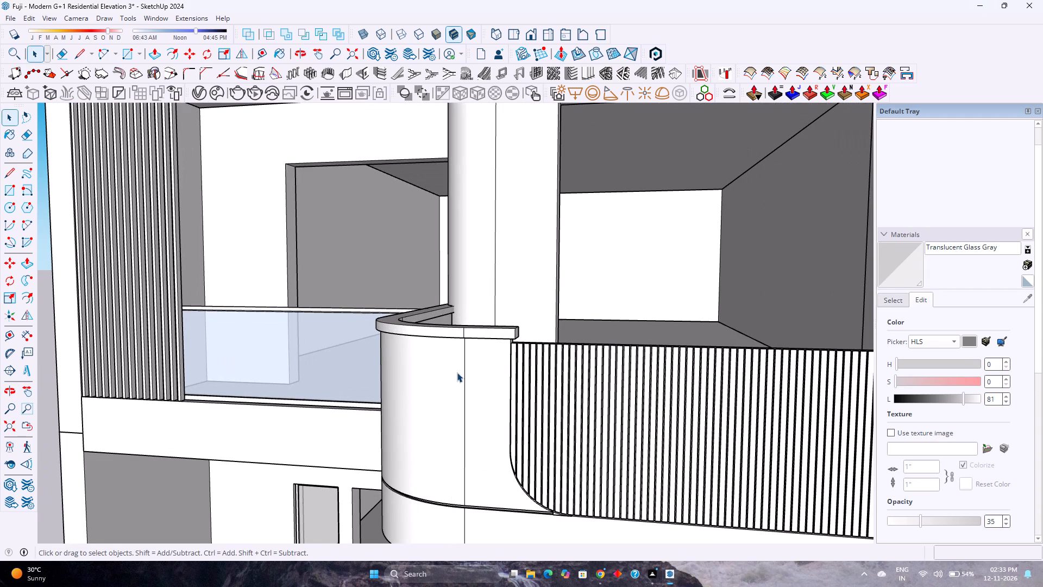
pyautogui.scroll(-2, 457, 372)
pyautogui.scroll(3, 457, 372)
pyautogui.scroll(-2, 457, 372)
pyautogui.scroll(2, 457, 372)
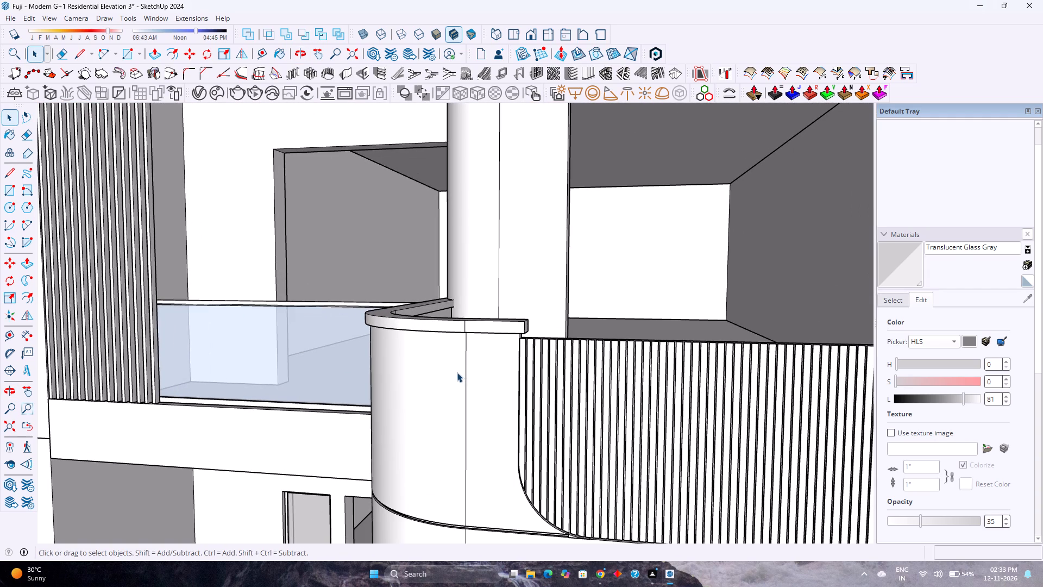
pyautogui.scroll(-2, 462, 369)
pyautogui.scroll(2, 462, 369)
pyautogui.scroll(-1, 462, 369)
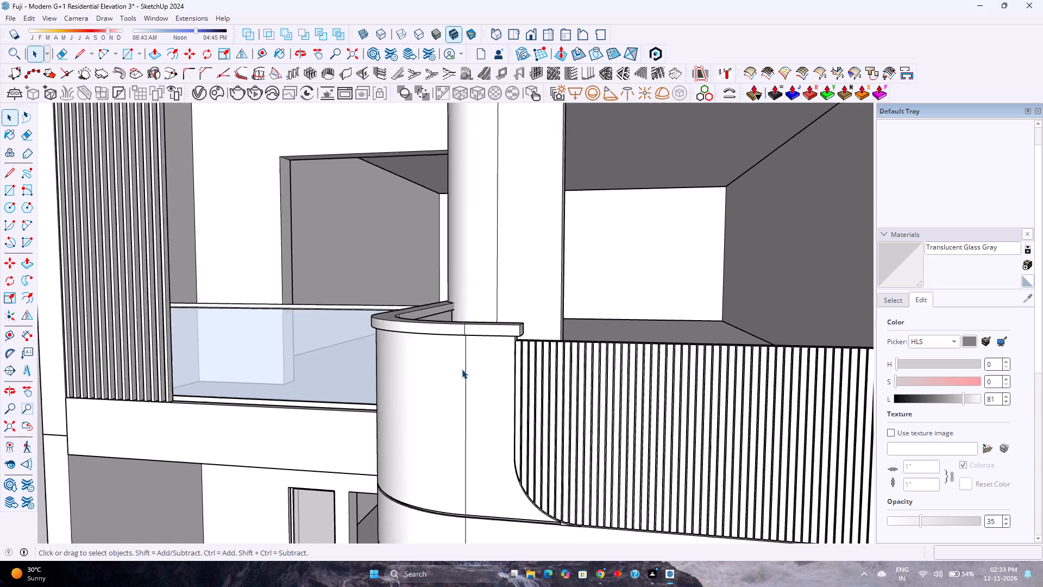
pyautogui.scroll(-1, 462, 369)
pyautogui.scroll(2, 462, 369)
pyautogui.scroll(-2, 462, 369)
pyautogui.scroll(2, 462, 369)
pyautogui.scroll(-2, 462, 369)
pyautogui.scroll(2, 462, 369)
pyautogui.scroll(-3, 462, 369)
pyautogui.scroll(3, 462, 369)
pyautogui.scroll(-2, 462, 369)
pyautogui.scroll(2, 462, 369)
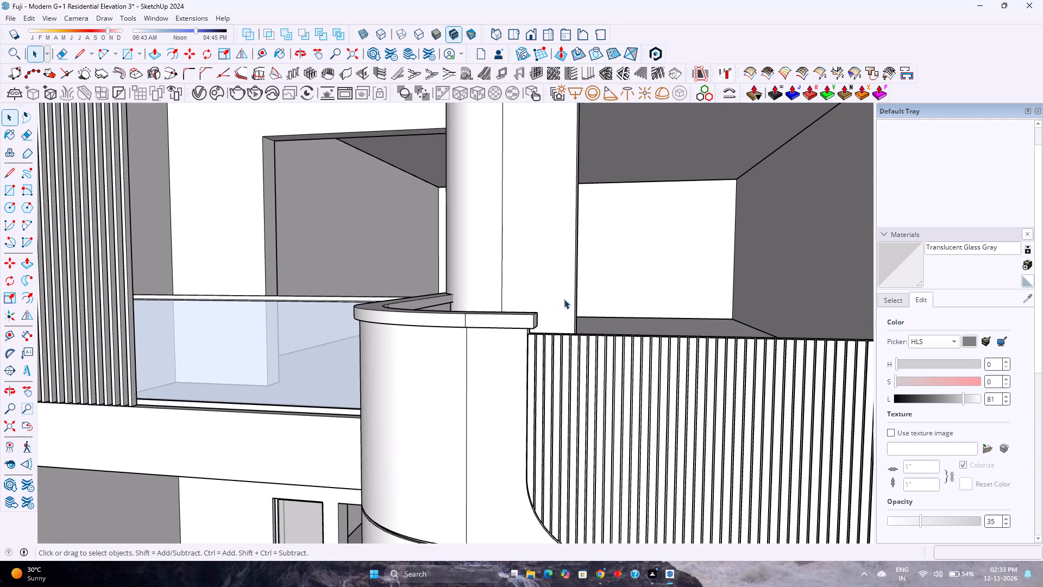
# Examine the curved parapet's coping and its end above the first-floor louvre screen from straight on and at an angle.
pyautogui.scroll(2, 564, 299)
pyautogui.scroll(1, 500, 348)
pyautogui.moveTo(500, 348); pyautogui.dragTo(517, 346, button='middle')
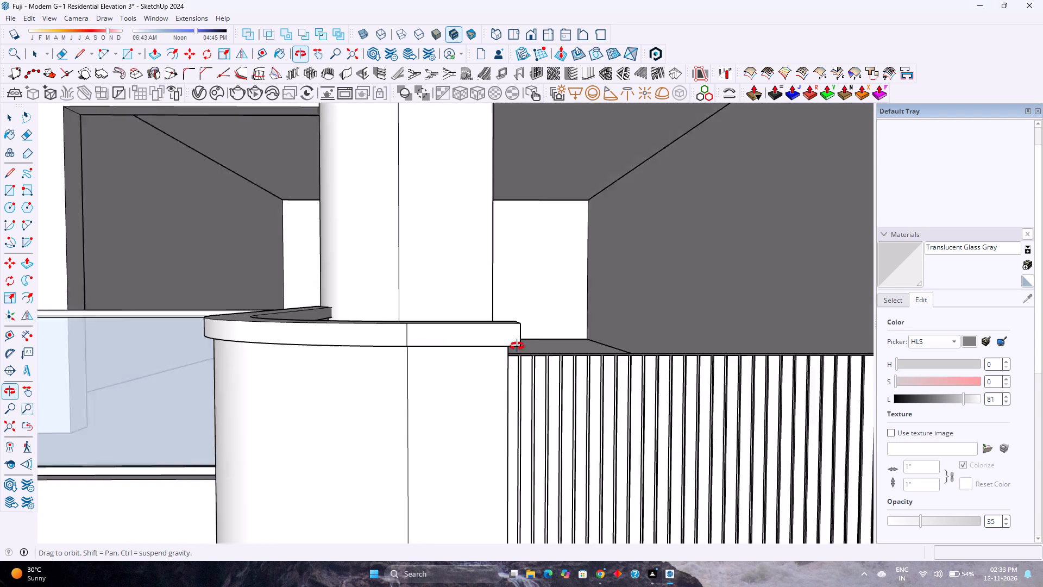
pyautogui.moveTo(517, 346); pyautogui.dragTo(486, 354, button='middle')
pyautogui.middleClick(486, 354)
pyautogui.scroll(-2, 486, 354)
pyautogui.scroll(2, 483, 352)
pyautogui.scroll(-7, 482, 351)
pyautogui.scroll(3, 482, 348)
pyautogui.scroll(-3, 482, 348)
pyautogui.scroll(3, 482, 348)
pyautogui.scroll(-3, 482, 348)
pyautogui.scroll(3, 482, 348)
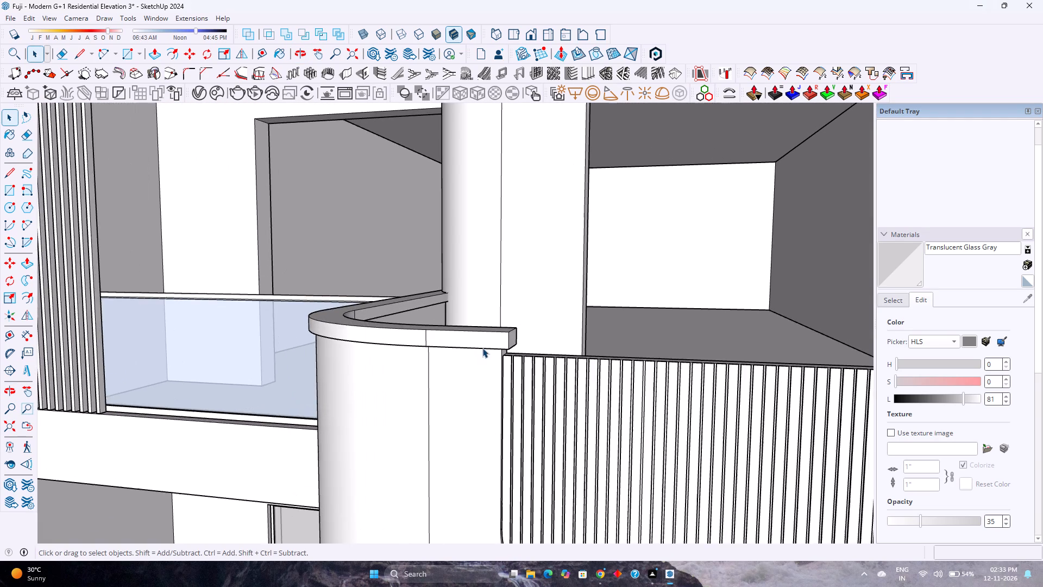
pyautogui.scroll(-3, 482, 347)
pyautogui.scroll(3, 482, 347)
pyautogui.scroll(-1, 482, 346)
pyautogui.scroll(1, 482, 346)
pyautogui.scroll(-3, 482, 346)
pyautogui.scroll(2, 482, 346)
pyautogui.scroll(-4, 482, 342)
pyautogui.scroll(4, 482, 342)
pyautogui.scroll(-1, 482, 342)
pyautogui.scroll(1, 482, 342)
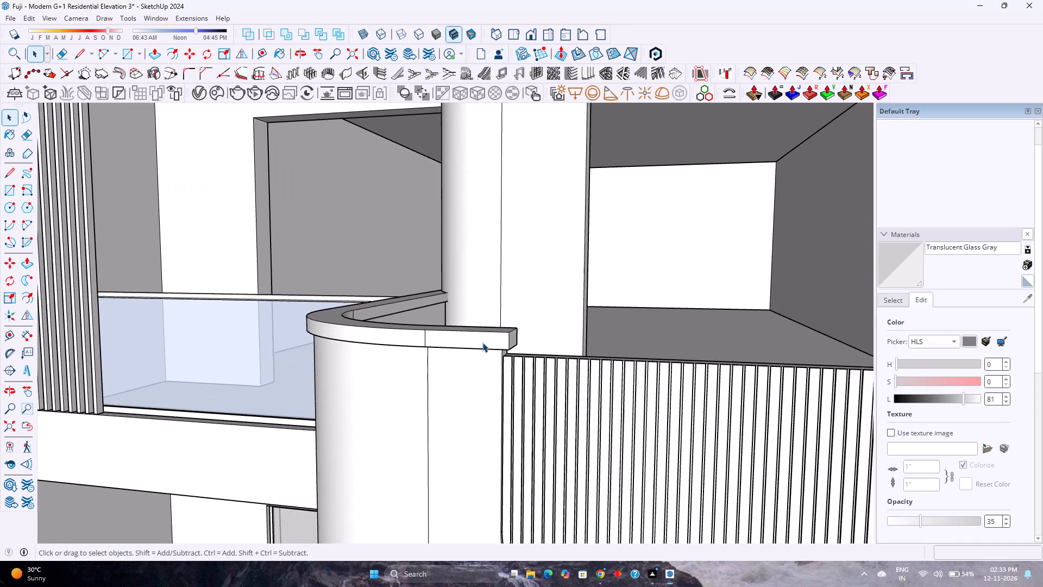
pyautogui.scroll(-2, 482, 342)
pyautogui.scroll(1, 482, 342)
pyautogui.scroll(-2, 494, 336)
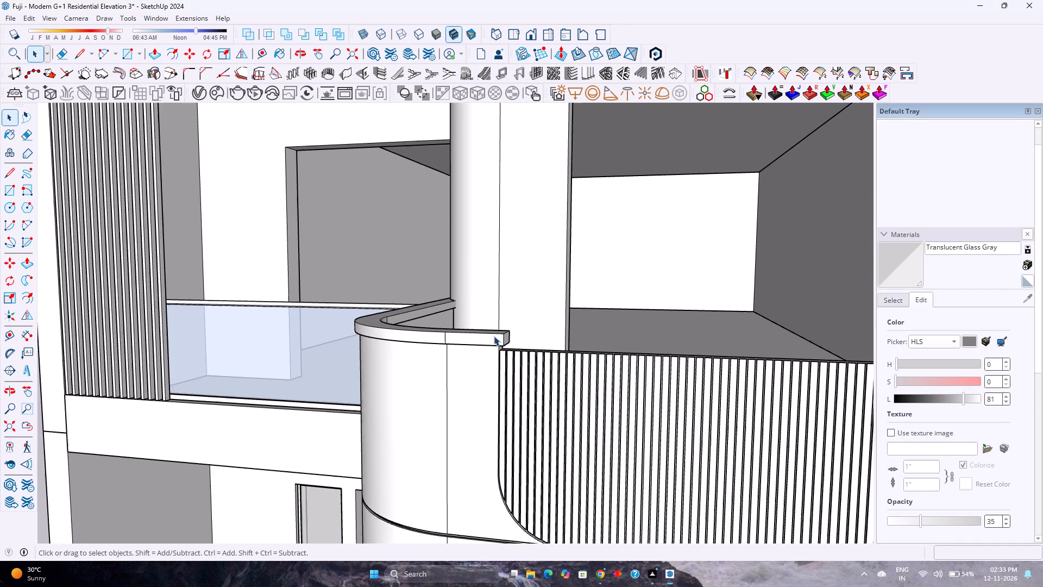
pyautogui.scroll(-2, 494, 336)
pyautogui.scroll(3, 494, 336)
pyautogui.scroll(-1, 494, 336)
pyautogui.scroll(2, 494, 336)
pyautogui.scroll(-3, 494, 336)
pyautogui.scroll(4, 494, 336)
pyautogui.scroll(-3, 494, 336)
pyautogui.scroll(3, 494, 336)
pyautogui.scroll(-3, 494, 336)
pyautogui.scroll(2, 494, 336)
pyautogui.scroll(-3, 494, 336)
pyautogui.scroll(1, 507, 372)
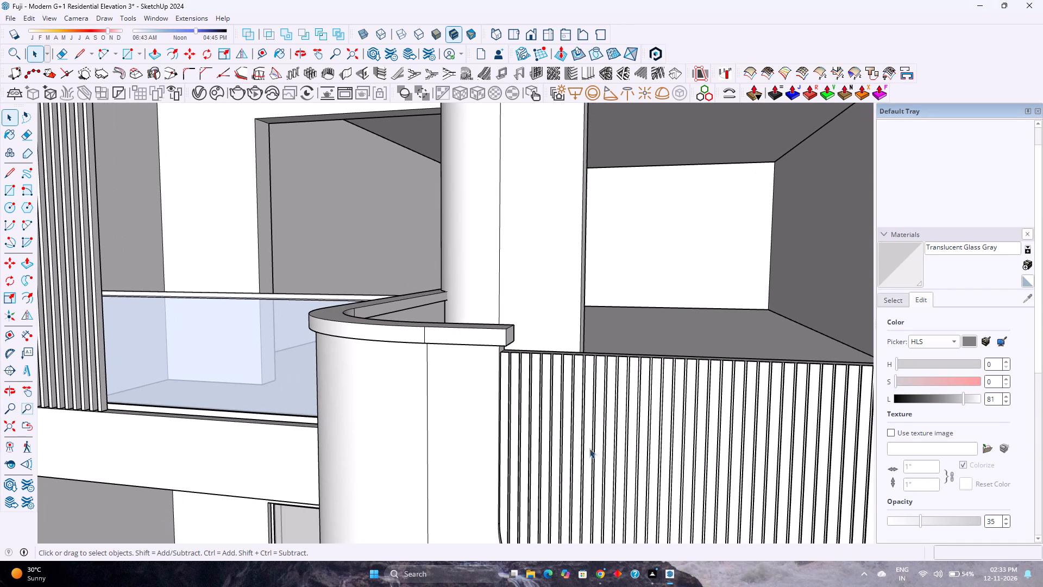
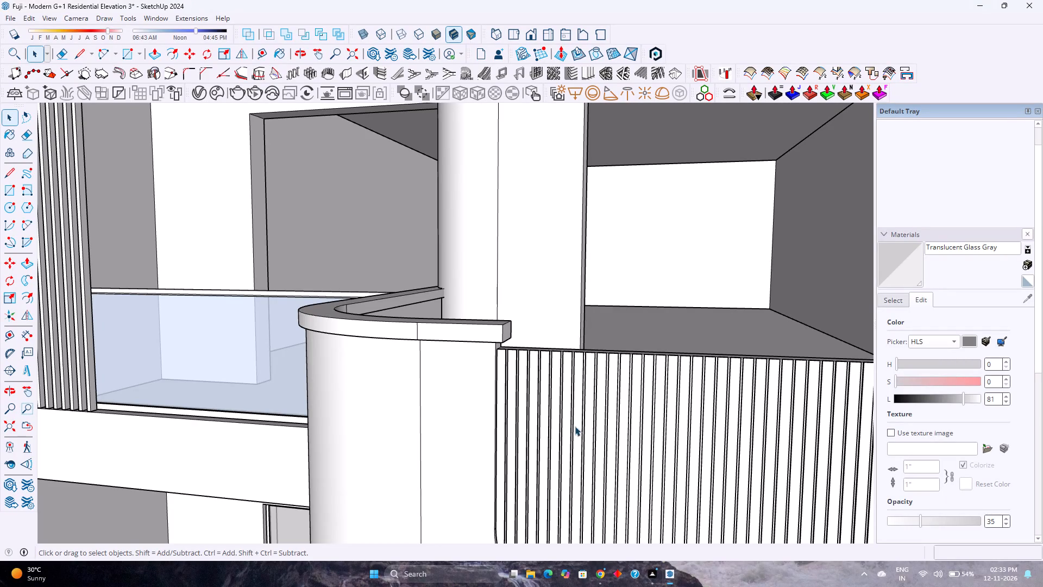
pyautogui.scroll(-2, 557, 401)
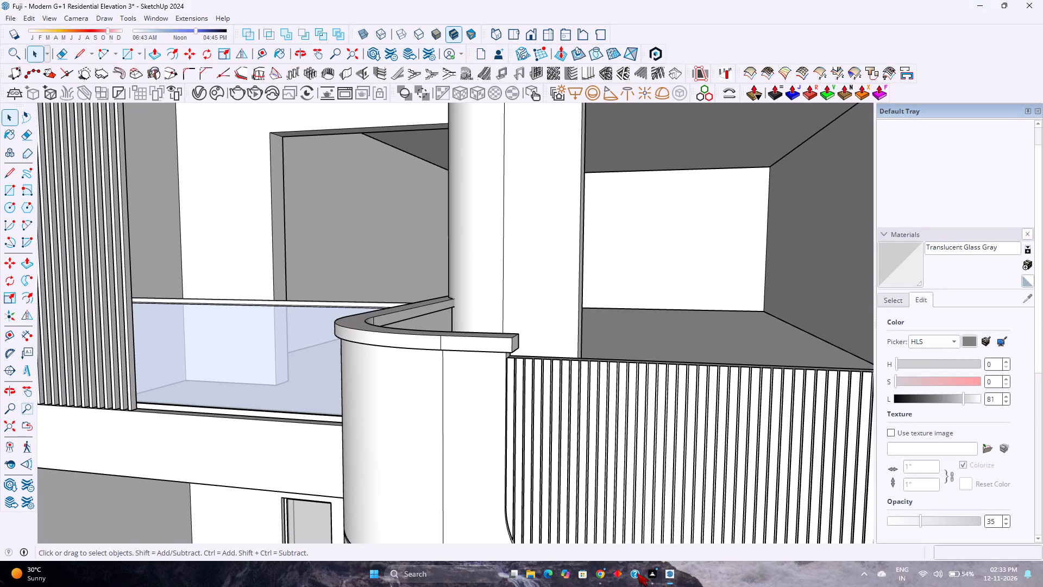
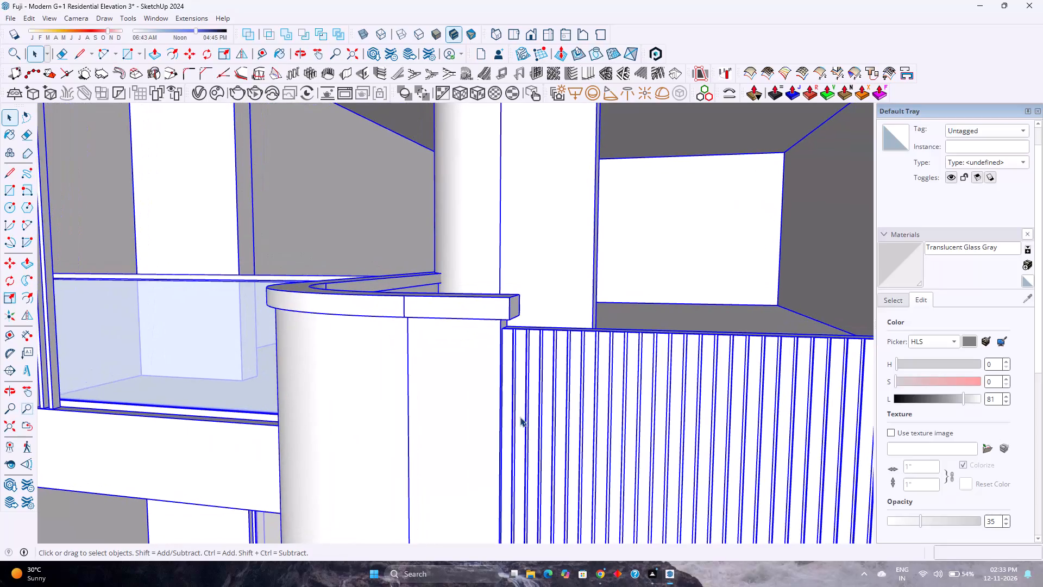
# Examine the curved first-floor balcony parapet, its coping and the adjoining vertical louvres up close.
pyautogui.scroll(-3, 520, 417)
pyautogui.scroll(3, 520, 417)
pyautogui.scroll(-3, 520, 417)
pyautogui.scroll(2, 520, 417)
pyautogui.scroll(-2, 520, 417)
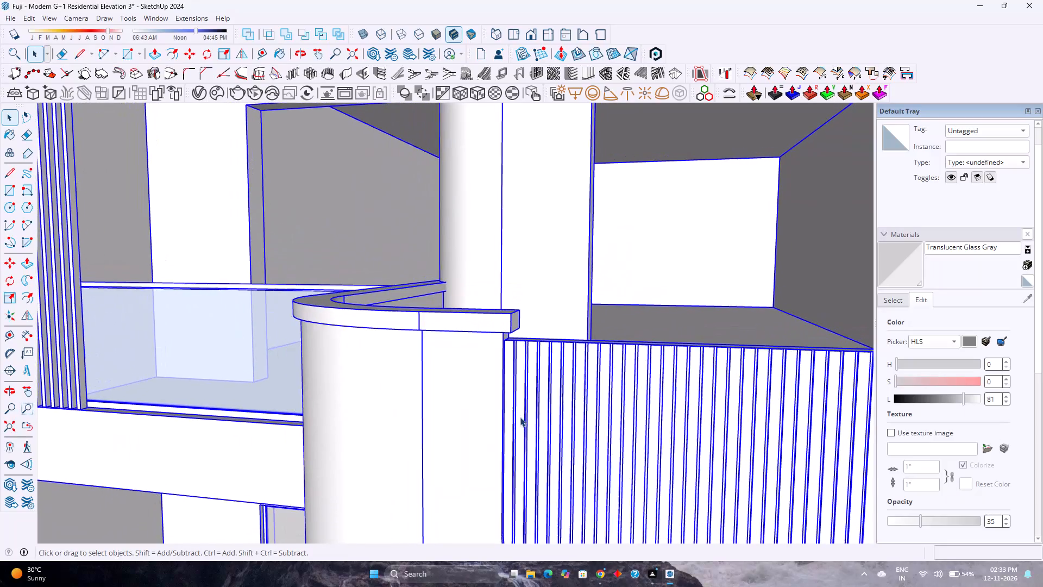
pyautogui.scroll(-1, 520, 417)
pyautogui.scroll(4, 520, 417)
pyautogui.scroll(-4, 529, 415)
pyautogui.scroll(1, 529, 415)
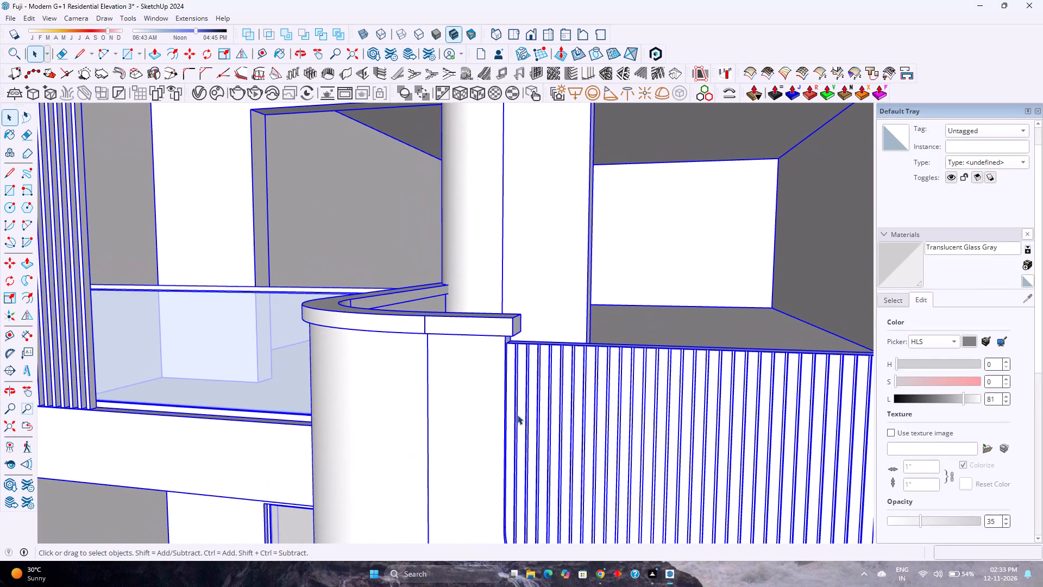
pyautogui.scroll(-3, 451, 411)
pyautogui.scroll(2, 451, 411)
pyautogui.scroll(-2, 451, 411)
pyautogui.scroll(3, 451, 411)
pyautogui.scroll(-3, 451, 411)
pyautogui.scroll(3, 451, 411)
pyautogui.scroll(-3, 451, 411)
pyautogui.scroll(3, 451, 411)
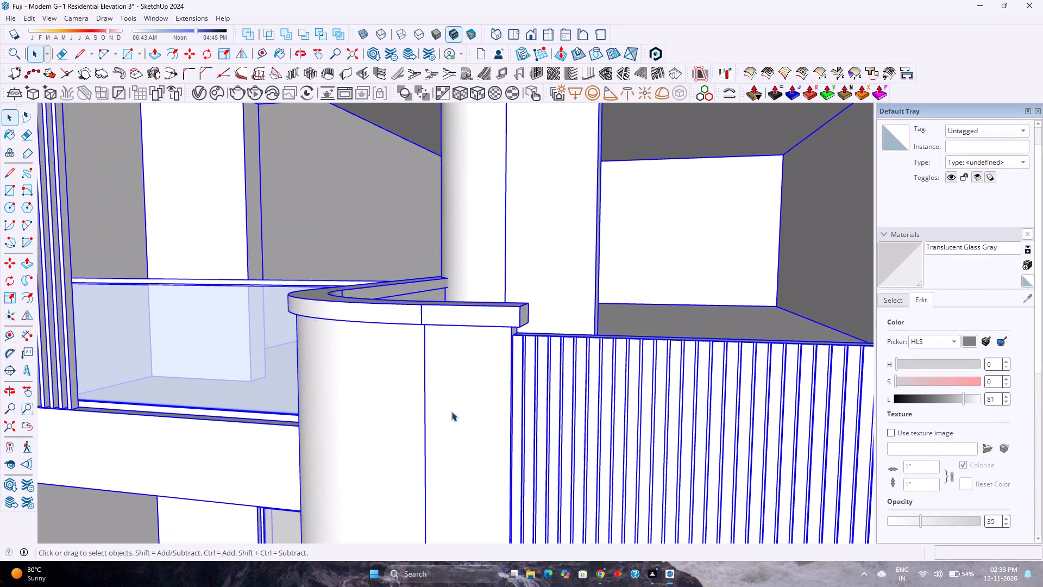
pyautogui.scroll(-4, 451, 411)
pyautogui.scroll(2, 451, 411)
pyautogui.scroll(-2, 451, 411)
pyautogui.scroll(3, 451, 411)
pyautogui.scroll(-3, 451, 411)
pyautogui.scroll(3, 451, 411)
pyautogui.scroll(-3, 451, 411)
pyautogui.scroll(3, 451, 411)
pyautogui.scroll(-2, 451, 411)
pyautogui.scroll(4, 451, 411)
pyautogui.scroll(-3, 451, 411)
pyautogui.scroll(3, 451, 411)
pyautogui.scroll(-2, 451, 411)
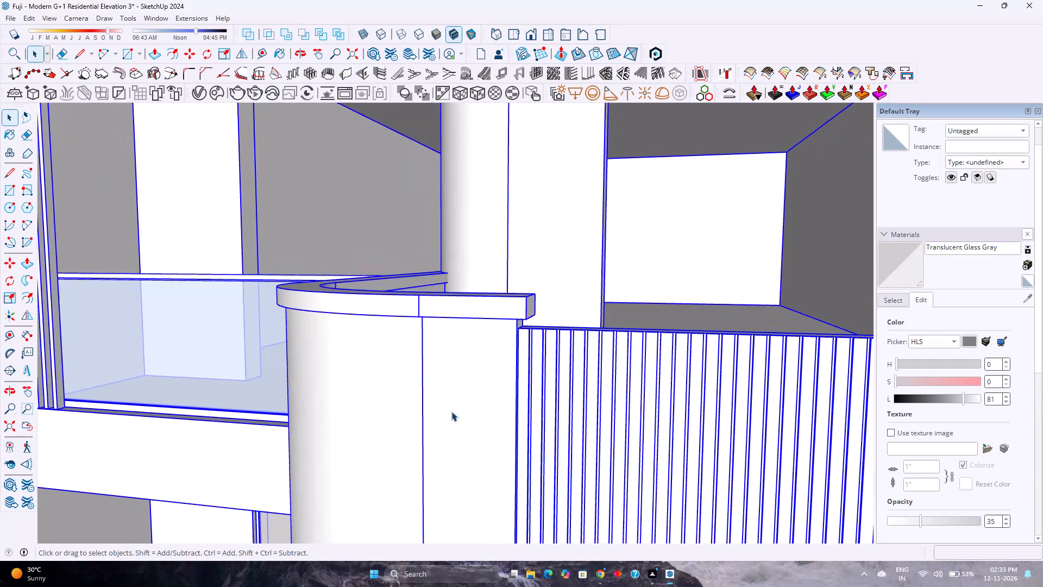
pyautogui.scroll(2, 451, 411)
pyautogui.scroll(-2, 451, 411)
pyautogui.scroll(2, 451, 411)
pyautogui.scroll(-1, 451, 411)
pyautogui.scroll(3, 451, 411)
pyautogui.scroll(-3, 451, 411)
pyautogui.scroll(4, 451, 411)
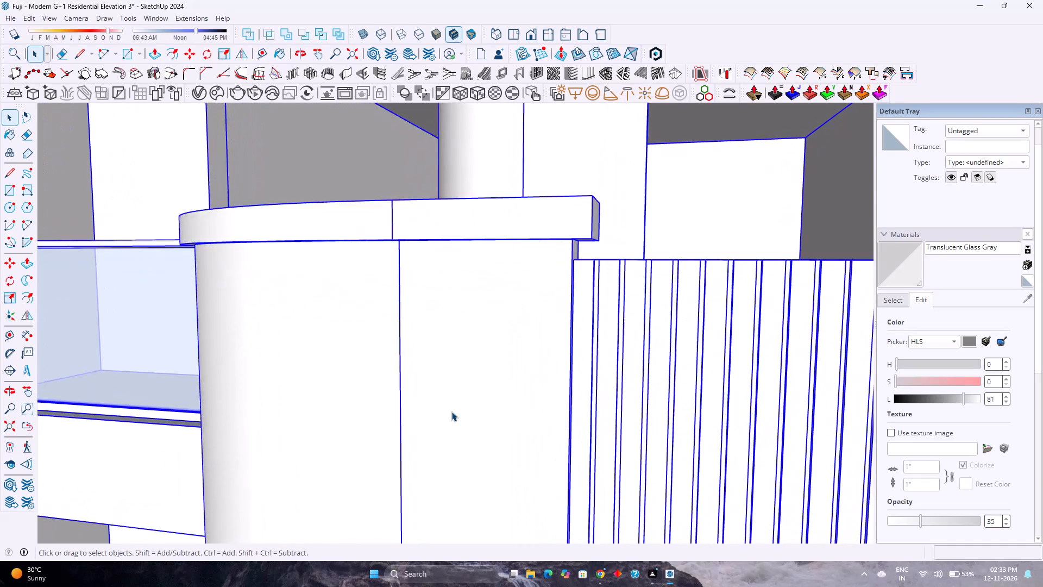
pyautogui.scroll(-3, 451, 411)
pyautogui.scroll(2, 451, 411)
pyautogui.scroll(-3, 451, 411)
pyautogui.scroll(3, 451, 411)
pyautogui.scroll(-1, 451, 411)
pyautogui.scroll(1, 451, 411)
pyautogui.scroll(-2, 451, 411)
pyautogui.scroll(2, 451, 411)
pyautogui.scroll(-2, 451, 411)
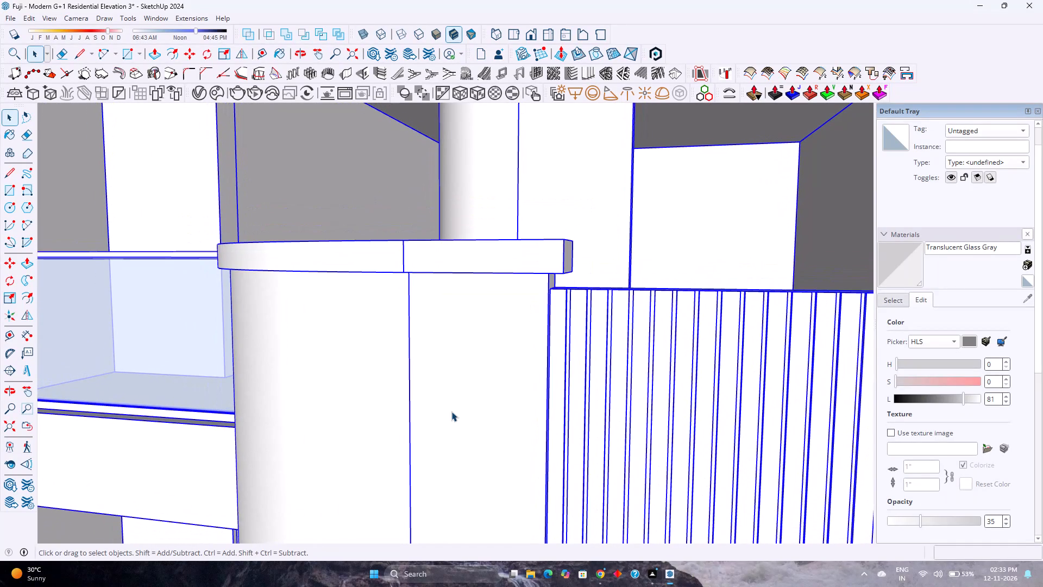
pyautogui.scroll(2, 451, 411)
pyautogui.scroll(-3, 451, 411)
pyautogui.scroll(2, 451, 411)
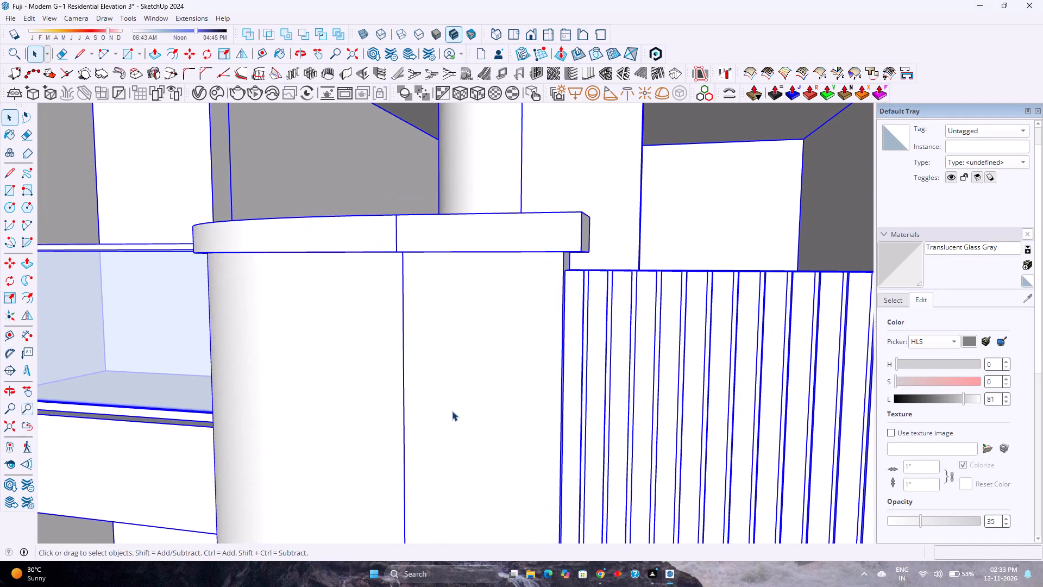
pyautogui.scroll(-2, 454, 410)
pyautogui.scroll(3, 454, 410)
pyautogui.scroll(-2, 454, 410)
pyautogui.scroll(3, 454, 410)
# Examine how the stacked curved balconies, louvre screens and glass railing relate across the front façade.
pyautogui.scroll(-20, 454, 410)
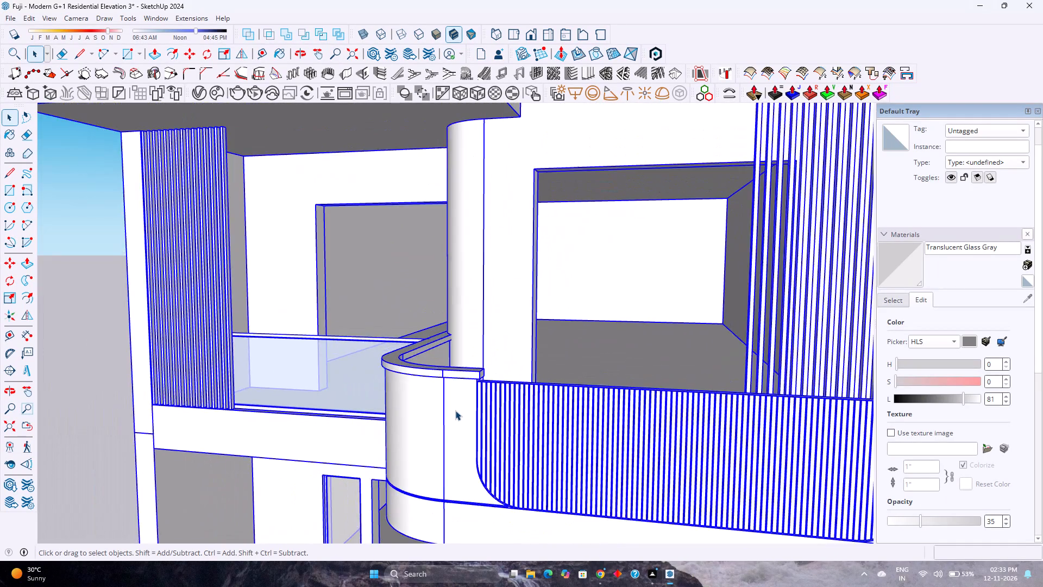
pyautogui.scroll(-7, 455, 410)
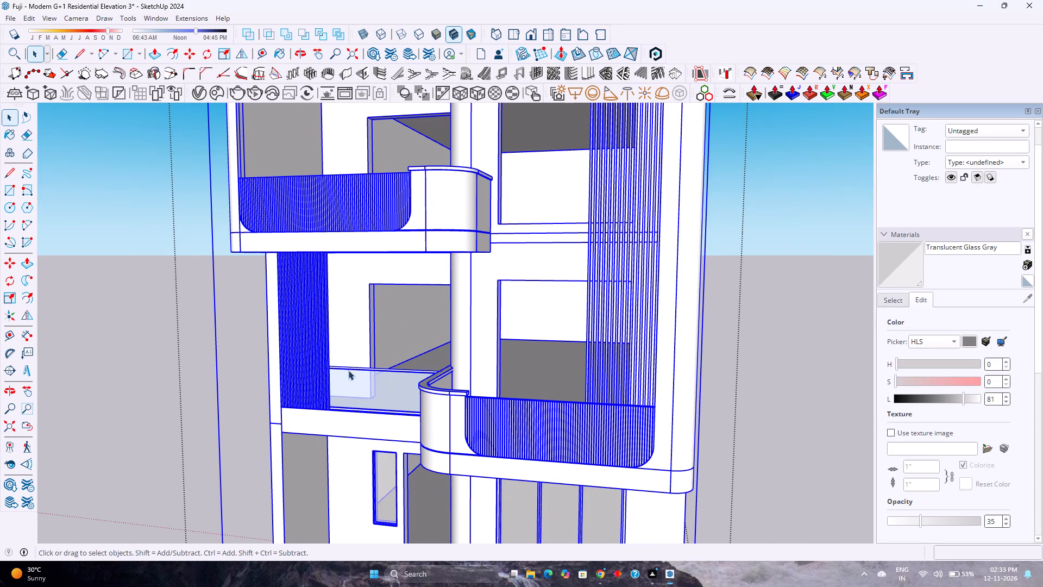
pyautogui.scroll(-1, 343, 383)
pyautogui.scroll(1, 329, 370)
pyautogui.scroll(-3, 286, 404)
pyautogui.scroll(3, 281, 407)
pyautogui.scroll(-3, 281, 408)
pyautogui.scroll(2, 281, 408)
pyautogui.scroll(-3, 281, 408)
pyautogui.scroll(4, 281, 408)
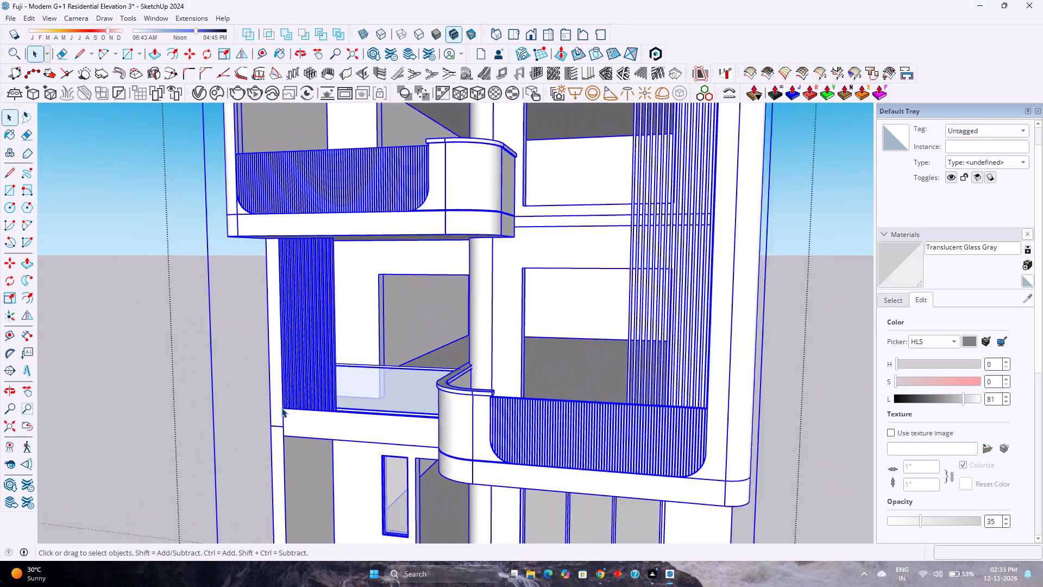
pyautogui.scroll(-3, 281, 408)
pyautogui.scroll(4, 281, 408)
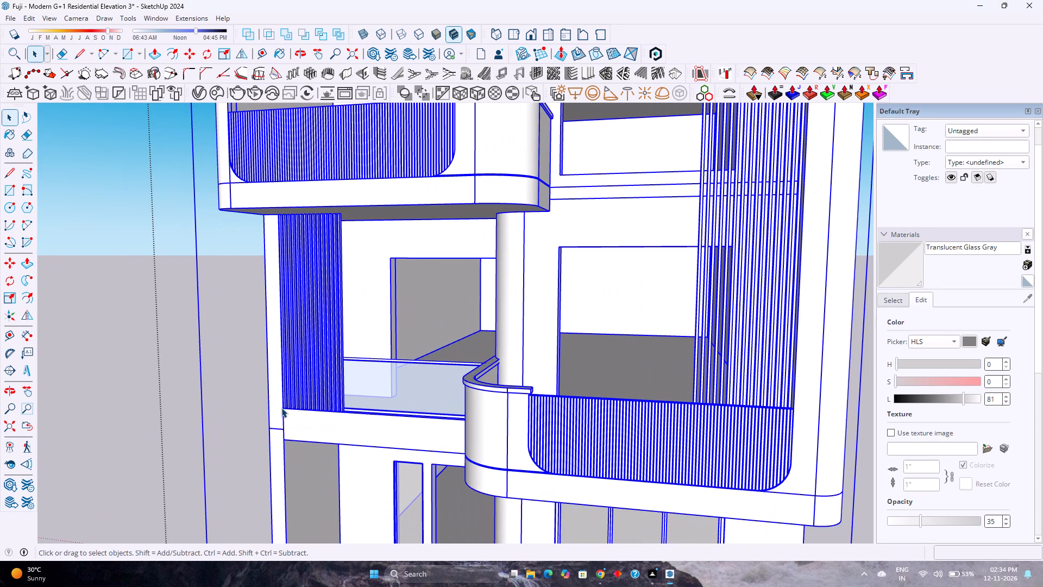
pyautogui.scroll(-2, 281, 408)
pyautogui.scroll(2, 281, 408)
pyautogui.scroll(-1, 280, 410)
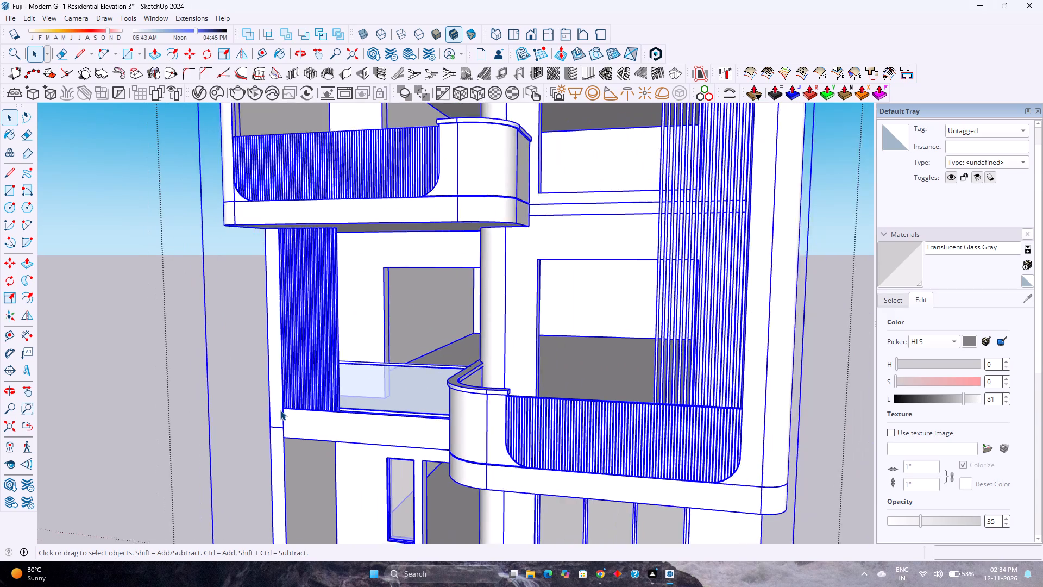
pyautogui.scroll(-1, 280, 410)
pyautogui.scroll(3, 280, 411)
pyautogui.scroll(-3, 280, 411)
pyautogui.scroll(3, 280, 413)
pyautogui.scroll(-3, 280, 413)
pyautogui.scroll(1, 280, 413)
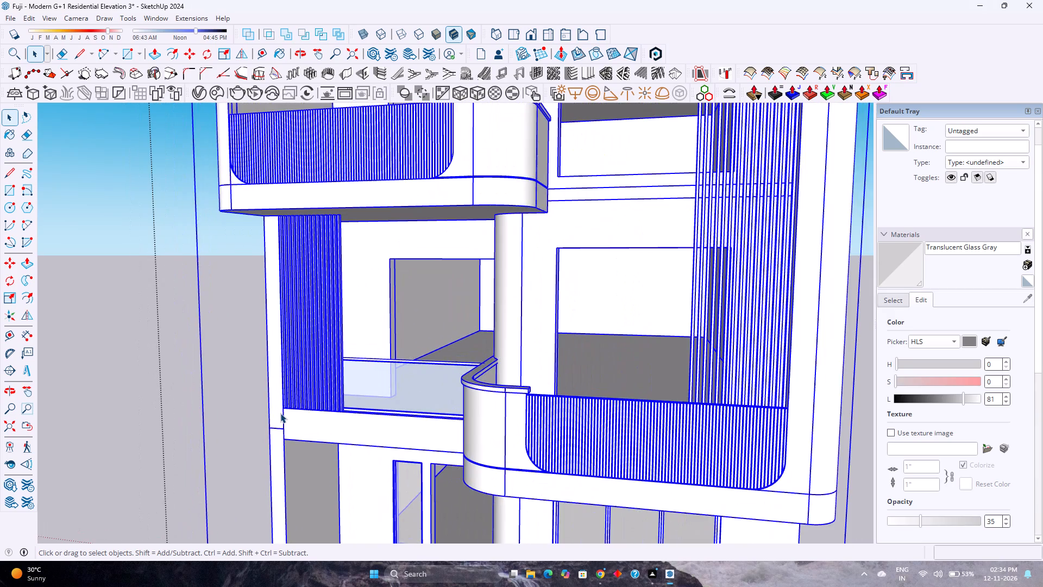
pyautogui.scroll(-2, 280, 413)
pyautogui.scroll(4, 280, 414)
pyautogui.scroll(-3, 280, 415)
pyautogui.scroll(3, 280, 415)
pyautogui.scroll(-3, 280, 415)
pyautogui.scroll(3, 280, 415)
pyautogui.scroll(-4, 280, 415)
pyautogui.scroll(3, 280, 415)
pyautogui.scroll(-2, 280, 415)
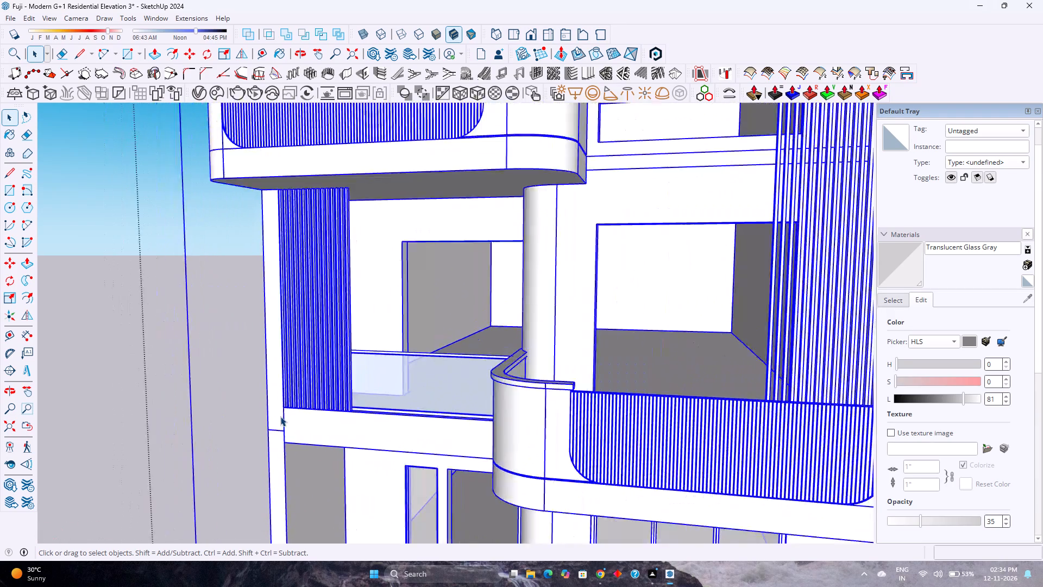
pyautogui.scroll(3, 280, 416)
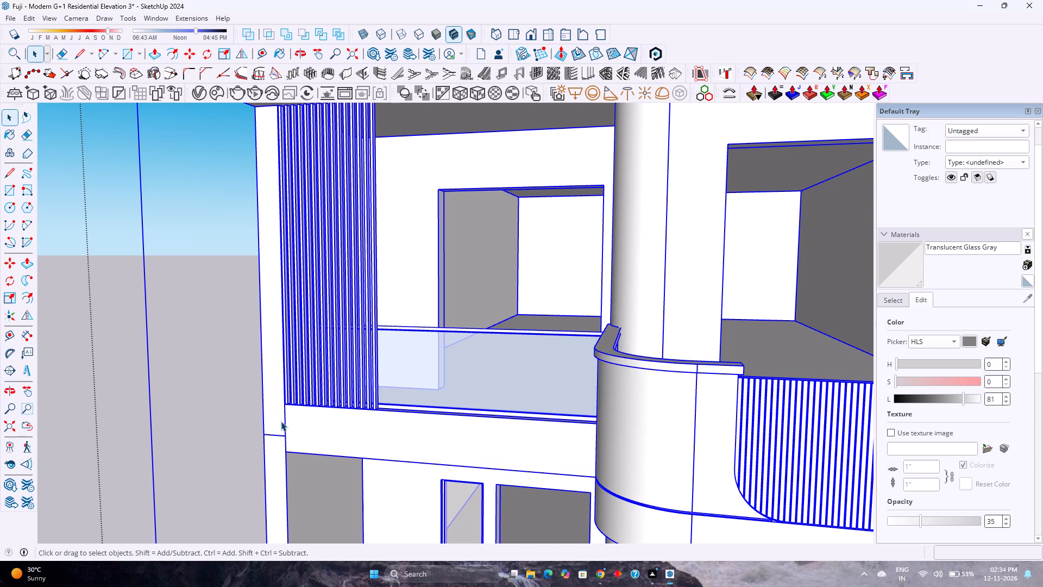
# Inspect the first-floor glass railing and the vertical louvre screen beside it, including where they meet the slab edge.
pyautogui.scroll(-3, 294, 370)
pyautogui.scroll(2, 294, 370)
pyautogui.scroll(-2, 294, 370)
pyautogui.scroll(2, 295, 370)
pyautogui.scroll(-1, 295, 370)
pyautogui.scroll(1, 295, 370)
pyautogui.scroll(-3, 297, 371)
pyautogui.scroll(3, 297, 371)
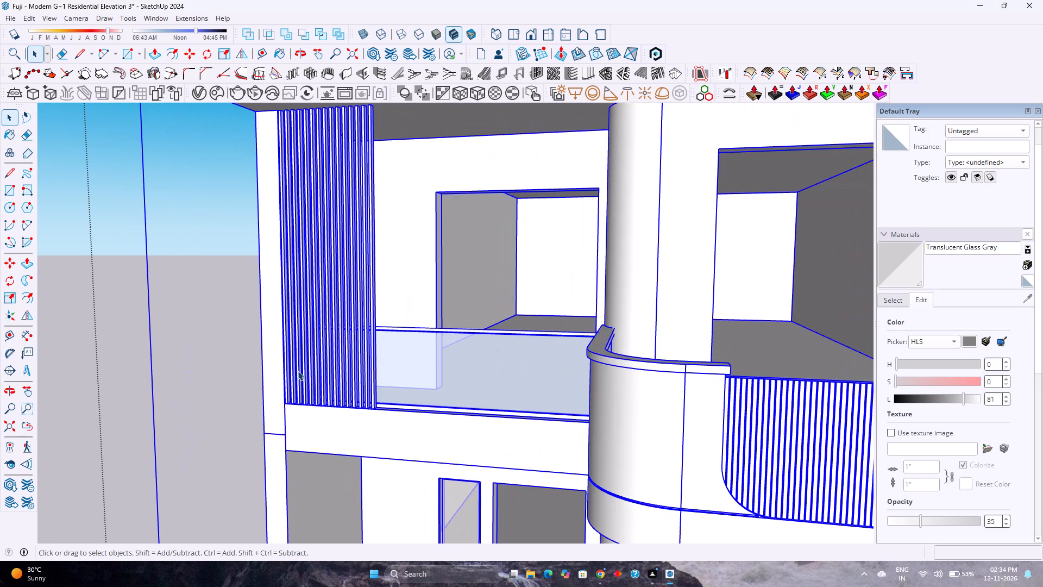
pyautogui.scroll(-2, 299, 371)
pyautogui.scroll(2, 300, 371)
pyautogui.scroll(-2, 300, 371)
pyautogui.scroll(2, 300, 371)
pyautogui.scroll(-3, 300, 371)
pyautogui.scroll(3, 300, 371)
pyautogui.scroll(-3, 300, 371)
pyautogui.scroll(3, 300, 371)
pyautogui.scroll(-3, 300, 371)
pyautogui.scroll(3, 300, 371)
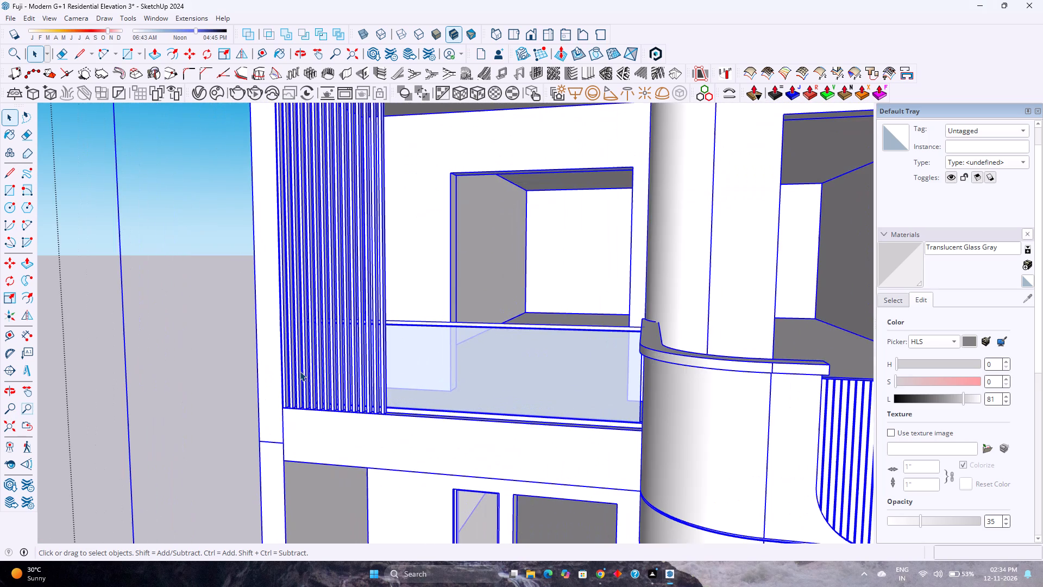
pyautogui.scroll(-3, 300, 371)
pyautogui.scroll(3, 300, 371)
pyautogui.scroll(-3, 300, 371)
pyautogui.scroll(2, 300, 371)
pyautogui.scroll(-3, 300, 371)
pyautogui.scroll(2, 300, 371)
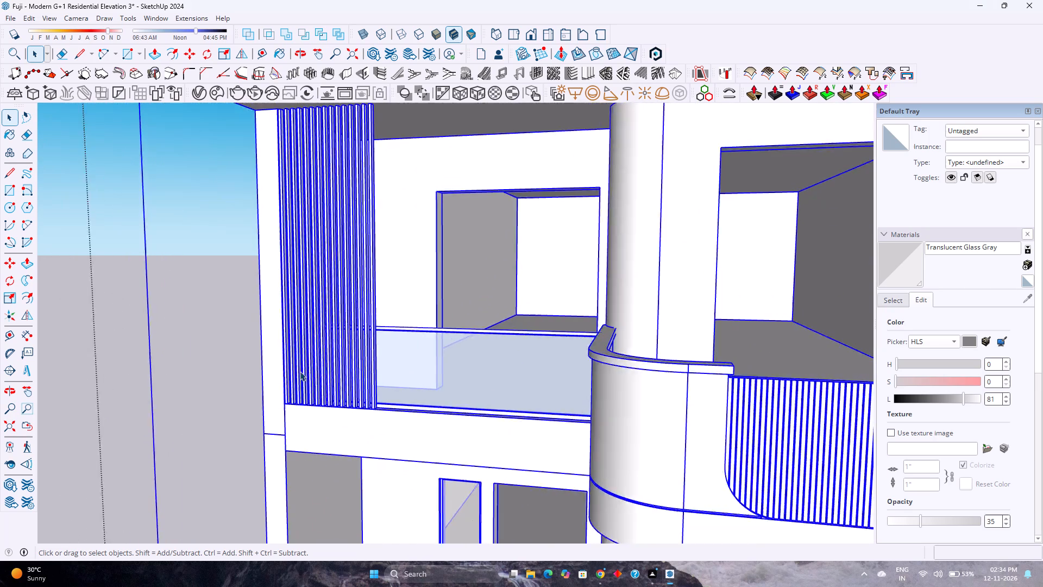
pyautogui.scroll(2, 300, 371)
pyautogui.scroll(-3, 300, 371)
pyautogui.scroll(2, 300, 371)
pyautogui.scroll(-2, 300, 371)
pyautogui.scroll(2, 300, 371)
pyautogui.scroll(-2, 300, 371)
pyautogui.scroll(2, 300, 371)
pyautogui.scroll(-3, 300, 371)
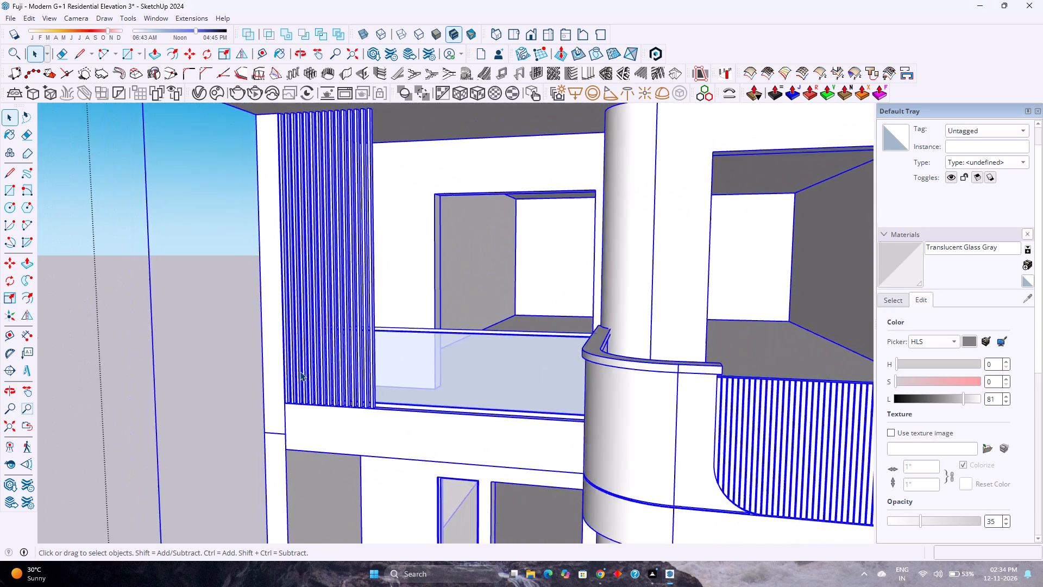
pyautogui.scroll(4, 300, 371)
pyautogui.scroll(-4, 300, 371)
pyautogui.scroll(4, 300, 371)
pyautogui.scroll(-3, 301, 372)
pyautogui.scroll(2, 301, 372)
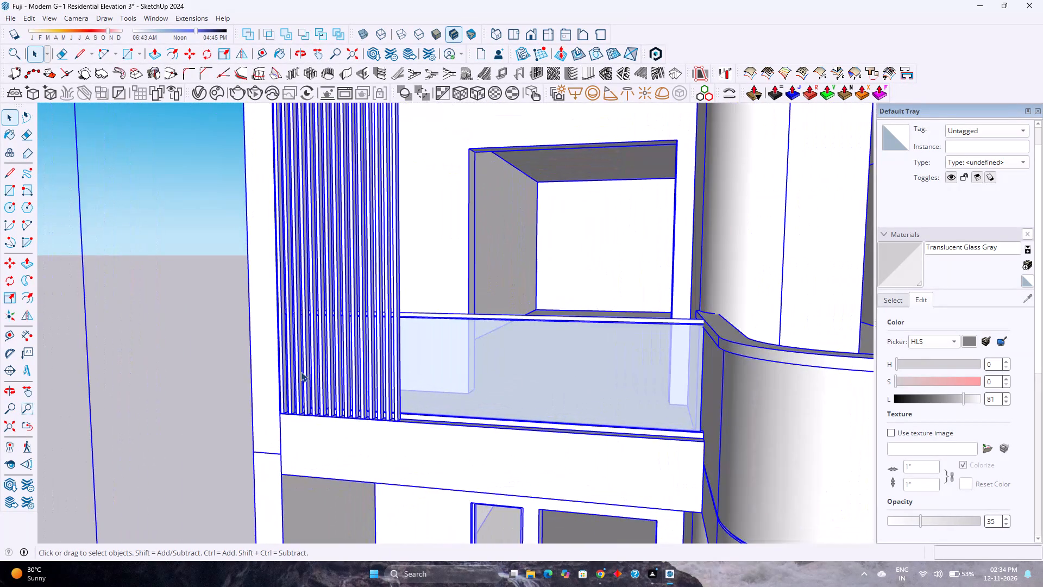
pyautogui.scroll(-3, 301, 372)
pyautogui.scroll(3, 301, 372)
pyautogui.scroll(-3, 301, 372)
pyautogui.scroll(3, 301, 372)
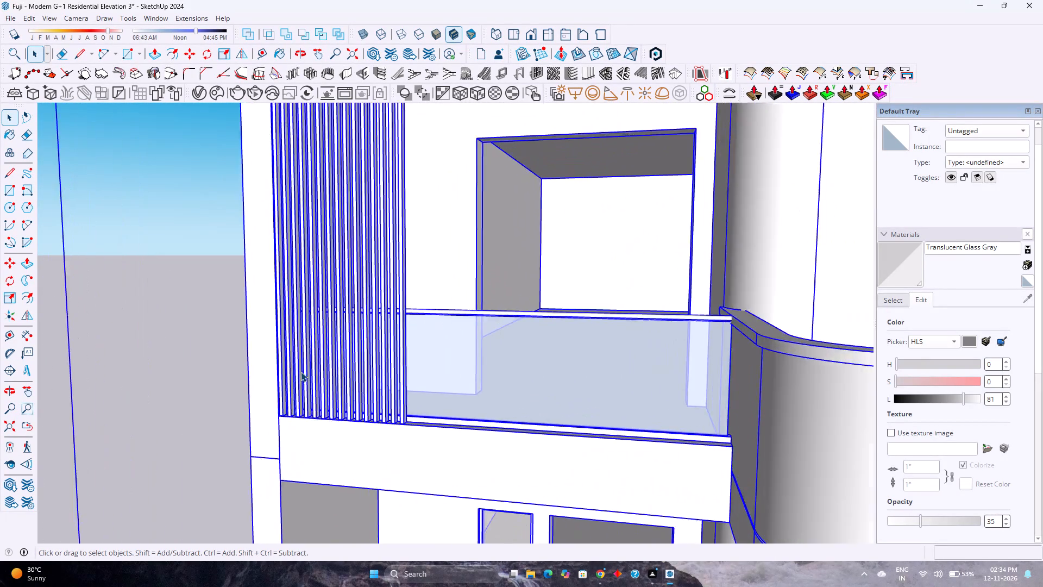
pyautogui.scroll(-3, 301, 372)
pyautogui.scroll(3, 301, 372)
pyautogui.scroll(-3, 301, 372)
pyautogui.scroll(3, 301, 372)
pyautogui.scroll(-4, 301, 372)
pyautogui.scroll(5, 301, 372)
pyautogui.scroll(-5, 301, 372)
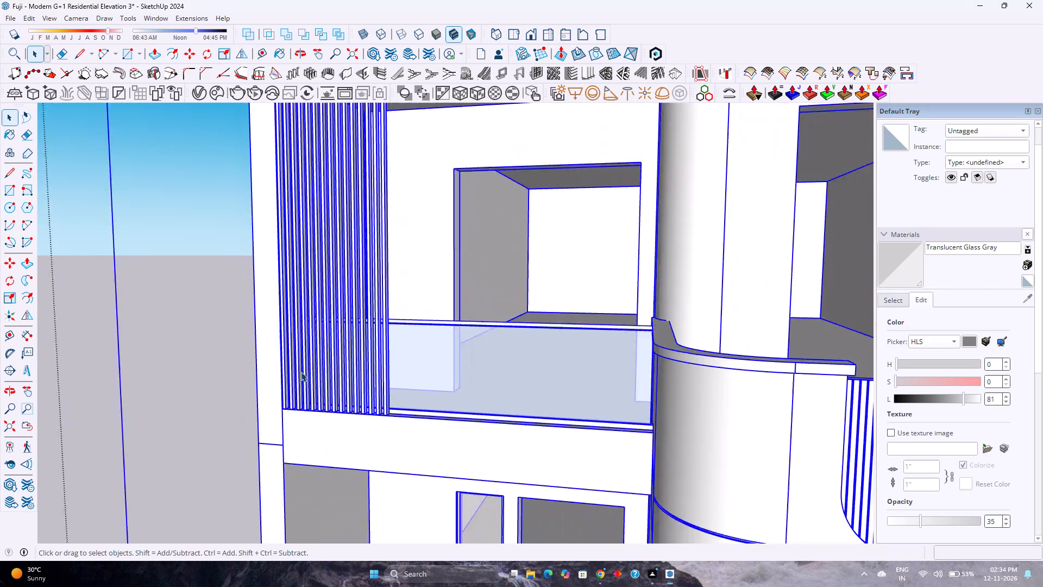
pyautogui.scroll(2, 301, 372)
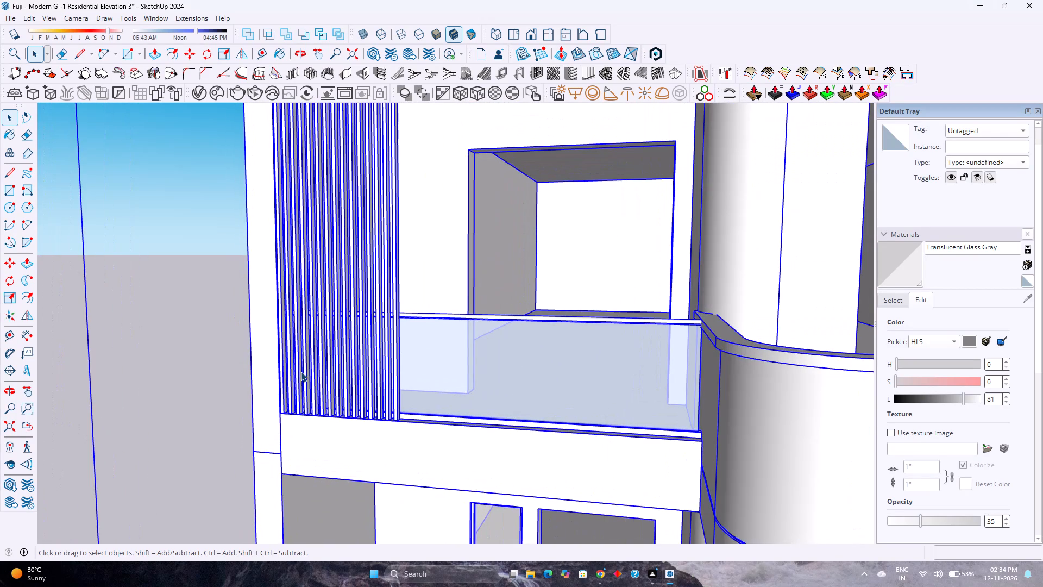
pyautogui.scroll(2, 301, 372)
pyautogui.scroll(-4, 301, 372)
pyautogui.scroll(4, 301, 372)
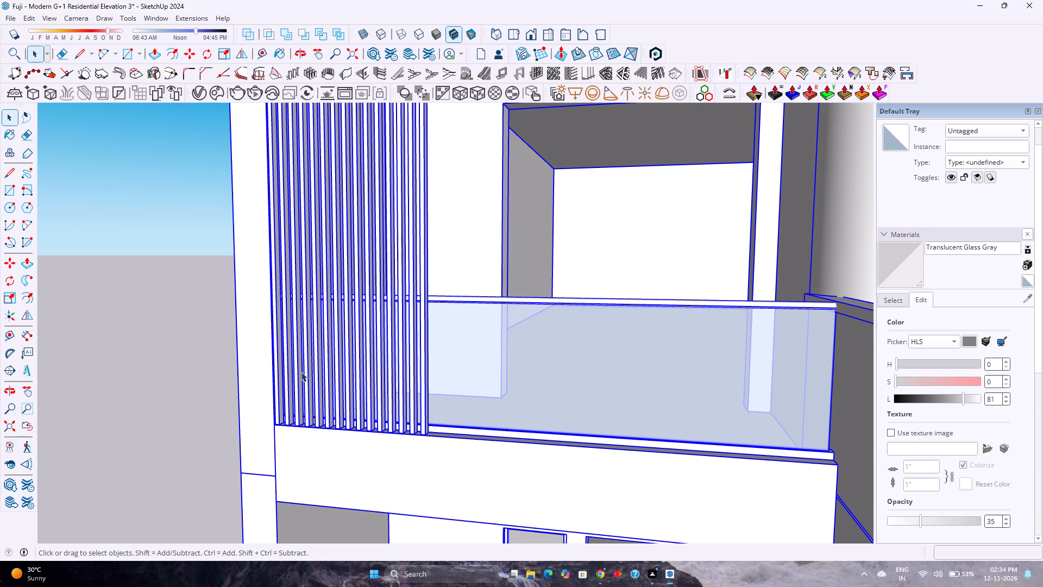
pyautogui.scroll(-2, 301, 372)
pyautogui.scroll(1, 301, 372)
pyautogui.scroll(-2, 301, 372)
pyautogui.scroll(2, 301, 372)
pyautogui.scroll(-3, 301, 372)
pyautogui.scroll(3, 301, 372)
pyautogui.scroll(-3, 301, 372)
pyautogui.scroll(3, 301, 372)
pyautogui.scroll(-3, 301, 372)
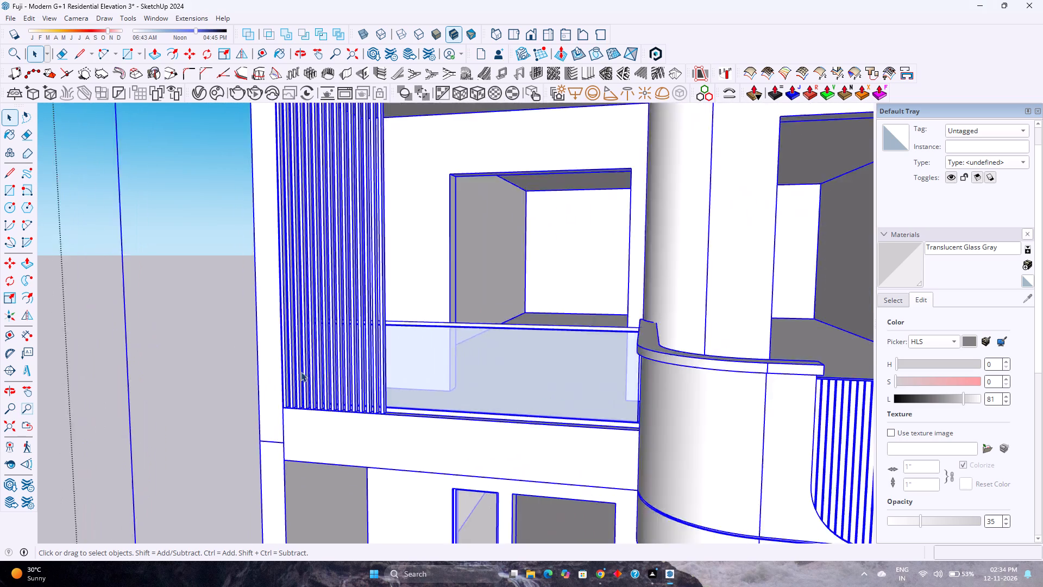
pyautogui.scroll(3, 301, 372)
pyautogui.scroll(-3, 301, 372)
pyautogui.scroll(3, 301, 372)
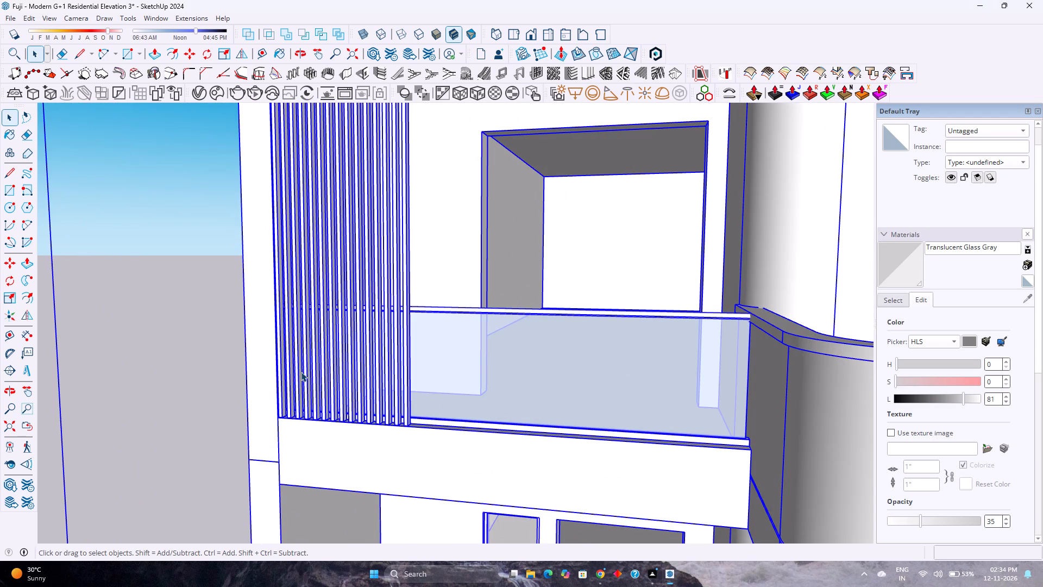
pyautogui.scroll(-3, 301, 372)
pyautogui.scroll(2, 301, 372)
pyautogui.scroll(-2, 301, 372)
pyautogui.scroll(3, 301, 372)
pyautogui.scroll(-3, 301, 372)
pyautogui.scroll(2, 301, 372)
pyautogui.scroll(-2, 301, 372)
pyautogui.scroll(1, 301, 372)
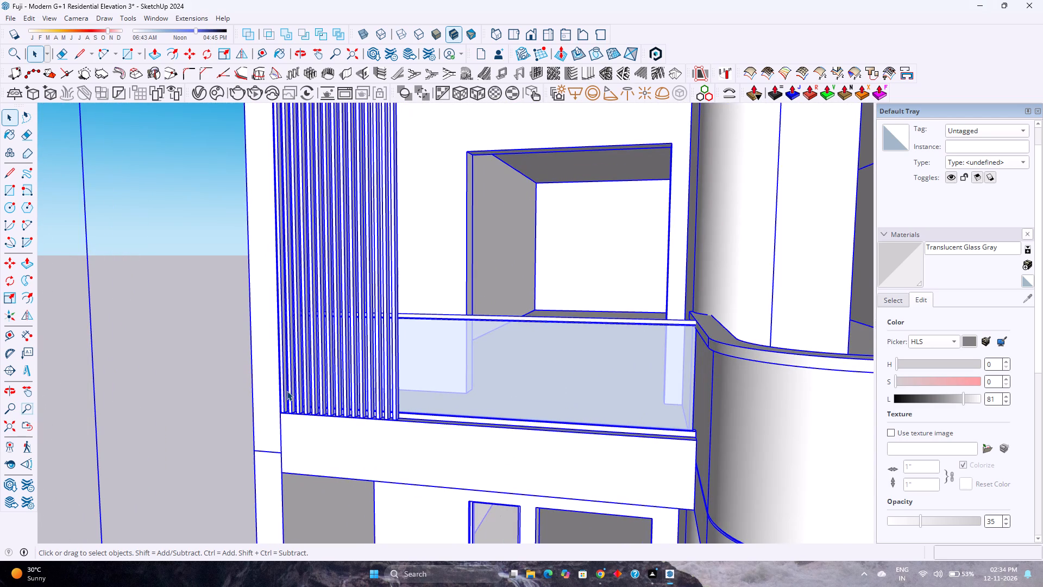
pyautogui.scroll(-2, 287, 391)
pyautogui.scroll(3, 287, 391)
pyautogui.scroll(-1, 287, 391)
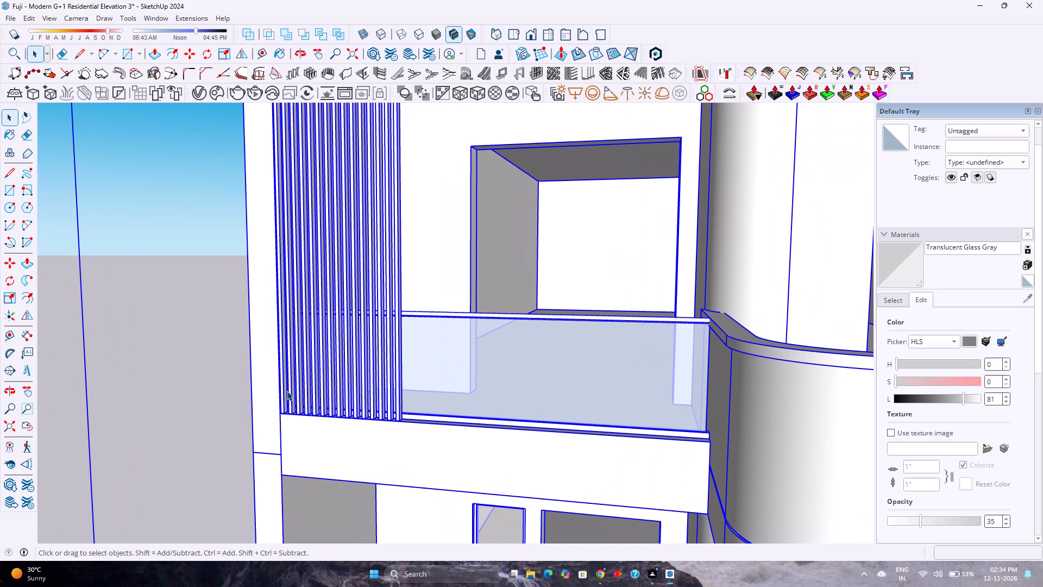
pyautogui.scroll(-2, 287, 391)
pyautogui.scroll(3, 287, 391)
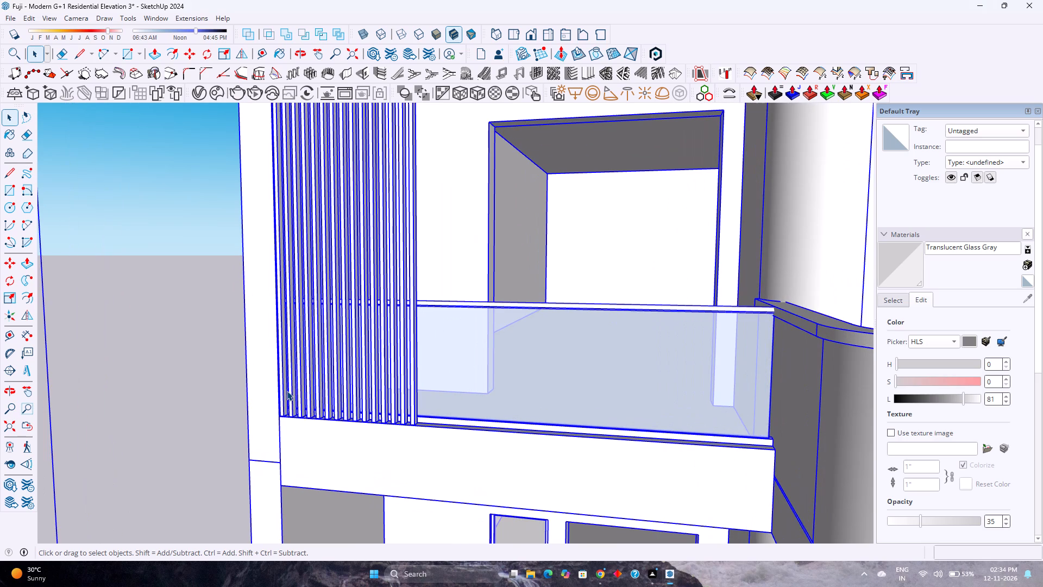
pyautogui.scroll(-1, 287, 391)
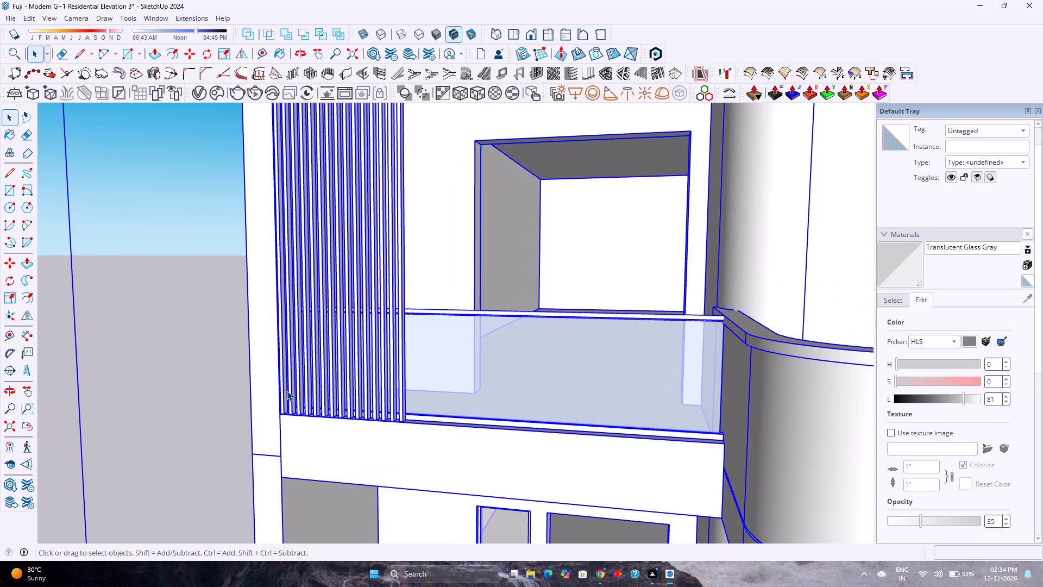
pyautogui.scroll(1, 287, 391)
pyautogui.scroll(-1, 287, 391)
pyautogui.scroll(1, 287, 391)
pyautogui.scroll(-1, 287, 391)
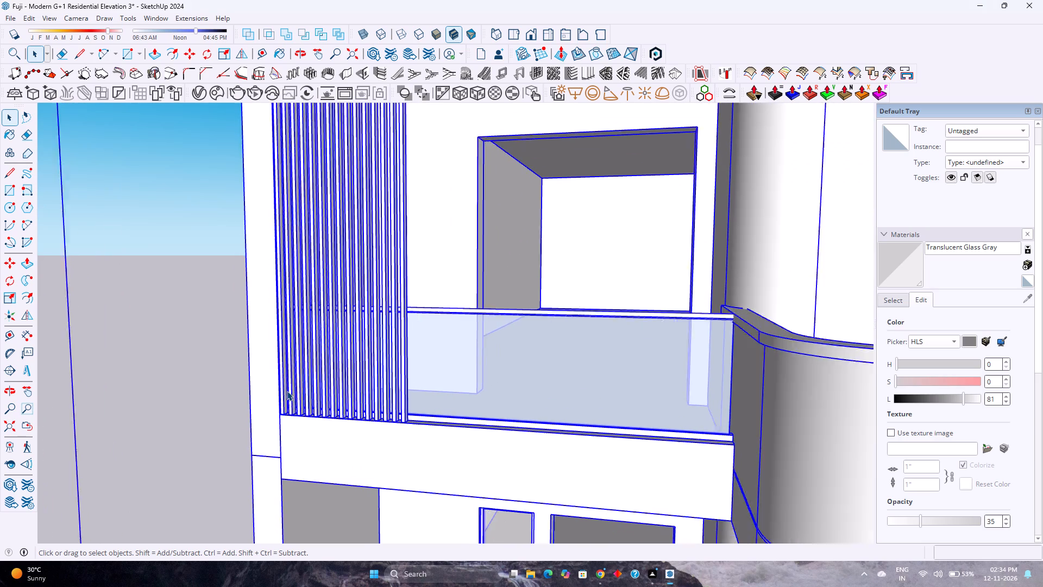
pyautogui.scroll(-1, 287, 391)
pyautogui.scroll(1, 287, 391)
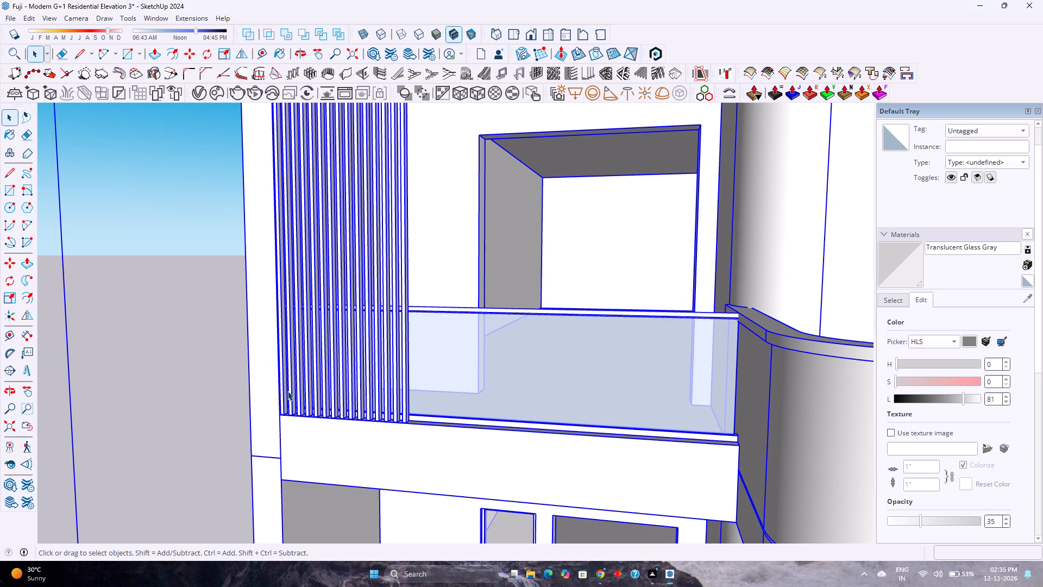
# Examine how the first-floor glass railing and louvre screen relate to the adjoining curved balcony on the front façade.
pyautogui.scroll(-7, 241, 354)
pyautogui.scroll(3, 241, 359)
pyautogui.scroll(-3, 241, 359)
pyautogui.scroll(3, 241, 359)
pyautogui.scroll(-3, 241, 359)
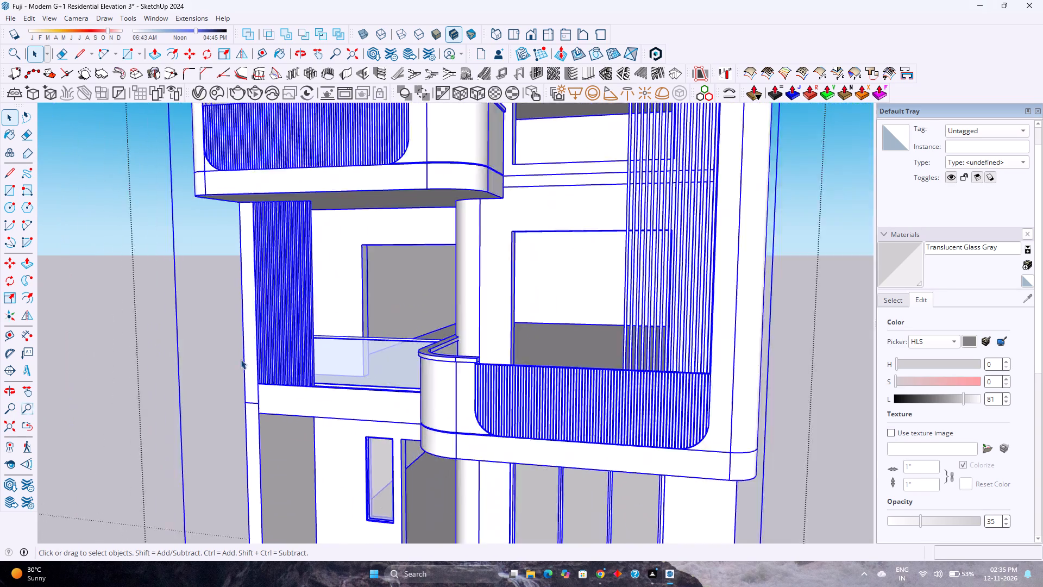
pyautogui.scroll(3, 241, 359)
pyautogui.scroll(-3, 241, 359)
pyautogui.scroll(3, 241, 359)
pyautogui.scroll(-3, 241, 359)
pyautogui.scroll(3, 241, 359)
pyautogui.scroll(-3, 241, 359)
pyautogui.scroll(3, 241, 359)
pyautogui.scroll(-3, 241, 359)
pyautogui.scroll(3, 241, 359)
pyautogui.scroll(-3, 241, 359)
pyautogui.scroll(2, 241, 359)
pyautogui.scroll(-3, 241, 359)
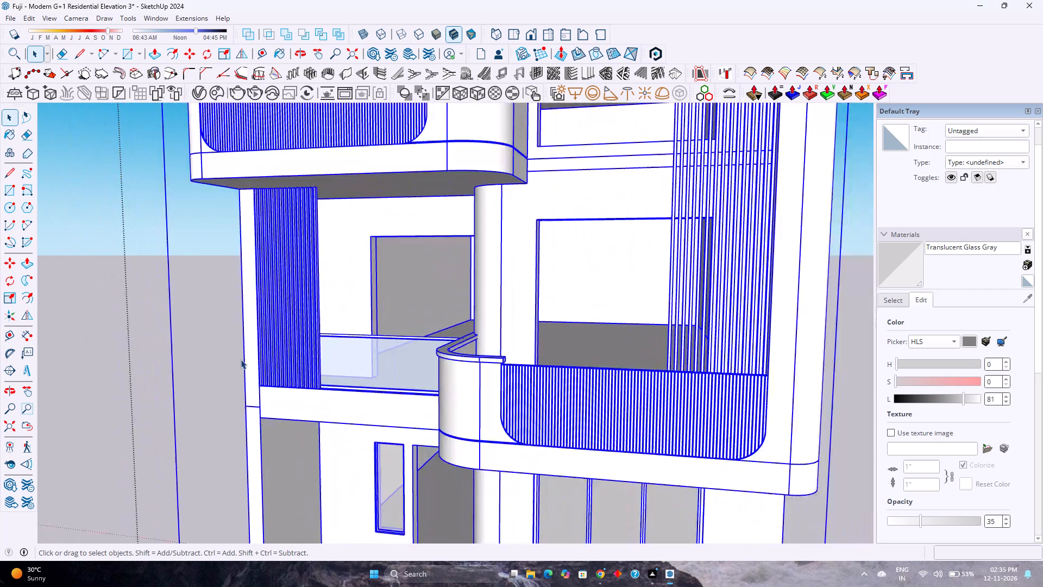
pyautogui.scroll(3, 241, 359)
pyautogui.scroll(-3, 241, 359)
pyautogui.scroll(3, 241, 359)
pyautogui.scroll(-3, 241, 359)
pyautogui.scroll(2, 241, 359)
pyautogui.scroll(-3, 241, 359)
pyautogui.scroll(3, 241, 359)
pyautogui.scroll(-4, 241, 359)
pyautogui.scroll(4, 241, 359)
pyautogui.scroll(-3, 241, 359)
pyautogui.scroll(2, 241, 359)
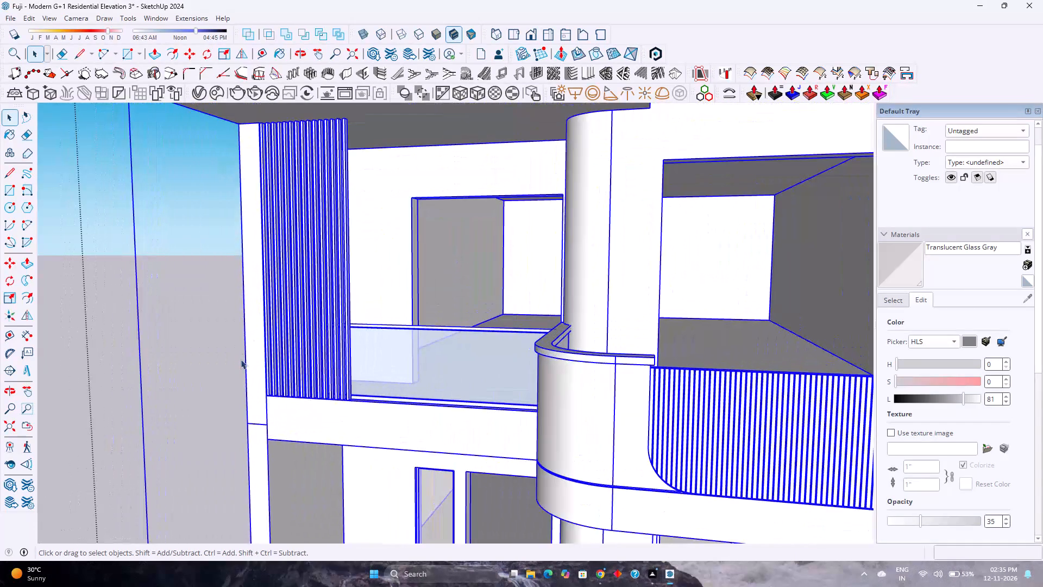
pyautogui.scroll(-2, 246, 361)
pyautogui.scroll(3, 246, 362)
pyautogui.scroll(-2, 246, 363)
pyautogui.scroll(2, 246, 363)
pyautogui.scroll(-1, 246, 363)
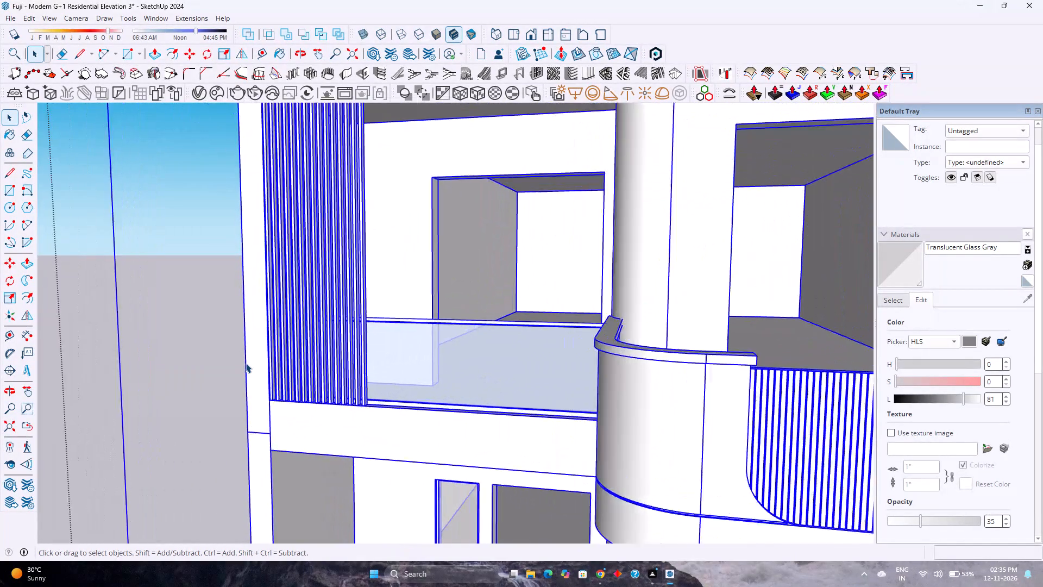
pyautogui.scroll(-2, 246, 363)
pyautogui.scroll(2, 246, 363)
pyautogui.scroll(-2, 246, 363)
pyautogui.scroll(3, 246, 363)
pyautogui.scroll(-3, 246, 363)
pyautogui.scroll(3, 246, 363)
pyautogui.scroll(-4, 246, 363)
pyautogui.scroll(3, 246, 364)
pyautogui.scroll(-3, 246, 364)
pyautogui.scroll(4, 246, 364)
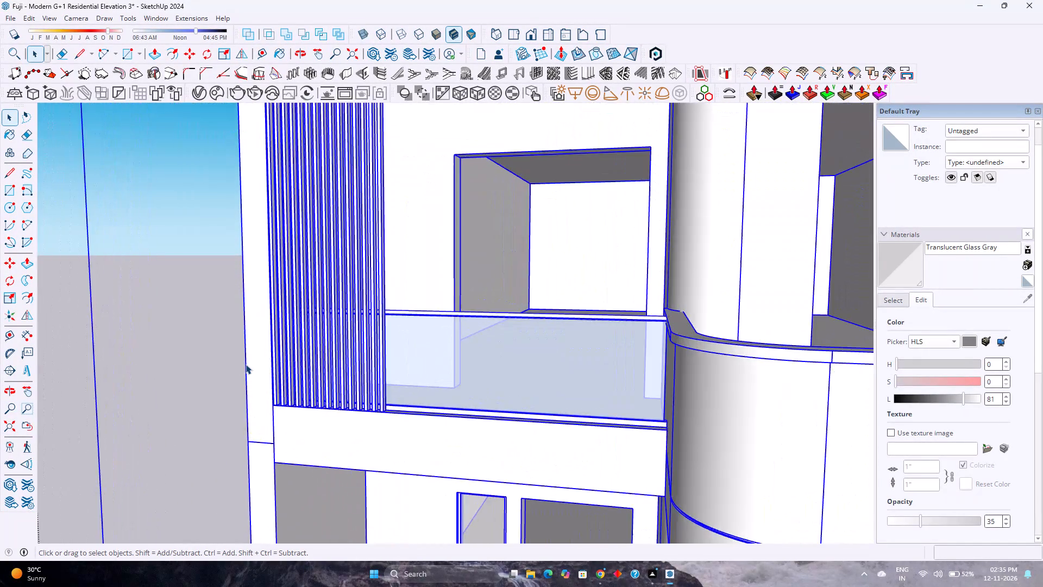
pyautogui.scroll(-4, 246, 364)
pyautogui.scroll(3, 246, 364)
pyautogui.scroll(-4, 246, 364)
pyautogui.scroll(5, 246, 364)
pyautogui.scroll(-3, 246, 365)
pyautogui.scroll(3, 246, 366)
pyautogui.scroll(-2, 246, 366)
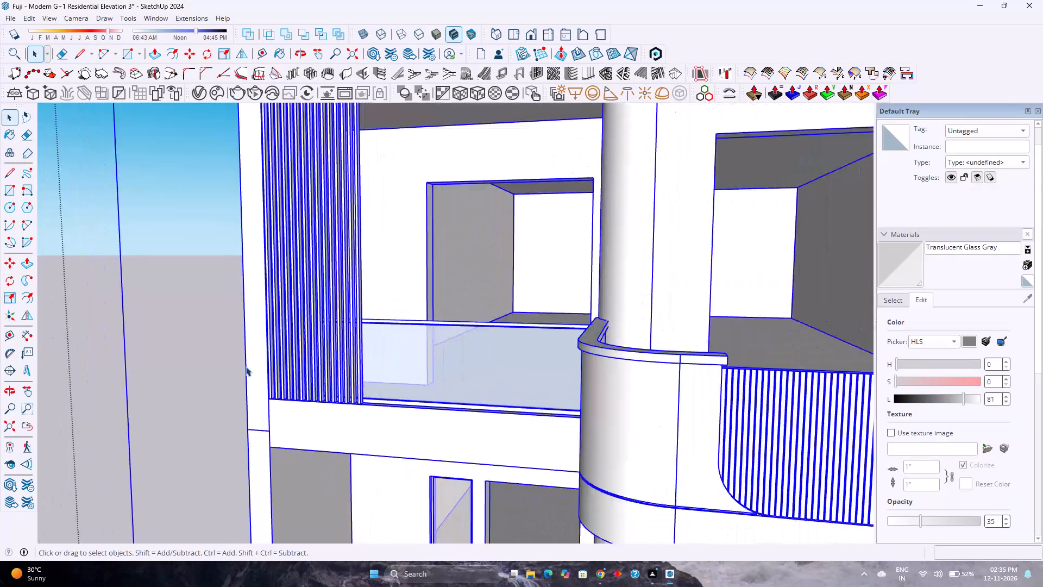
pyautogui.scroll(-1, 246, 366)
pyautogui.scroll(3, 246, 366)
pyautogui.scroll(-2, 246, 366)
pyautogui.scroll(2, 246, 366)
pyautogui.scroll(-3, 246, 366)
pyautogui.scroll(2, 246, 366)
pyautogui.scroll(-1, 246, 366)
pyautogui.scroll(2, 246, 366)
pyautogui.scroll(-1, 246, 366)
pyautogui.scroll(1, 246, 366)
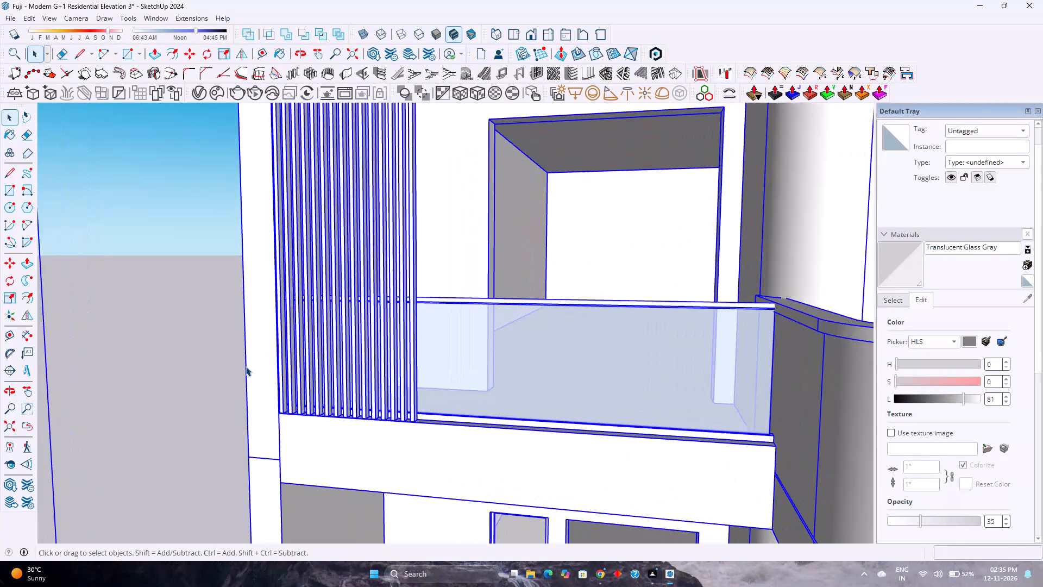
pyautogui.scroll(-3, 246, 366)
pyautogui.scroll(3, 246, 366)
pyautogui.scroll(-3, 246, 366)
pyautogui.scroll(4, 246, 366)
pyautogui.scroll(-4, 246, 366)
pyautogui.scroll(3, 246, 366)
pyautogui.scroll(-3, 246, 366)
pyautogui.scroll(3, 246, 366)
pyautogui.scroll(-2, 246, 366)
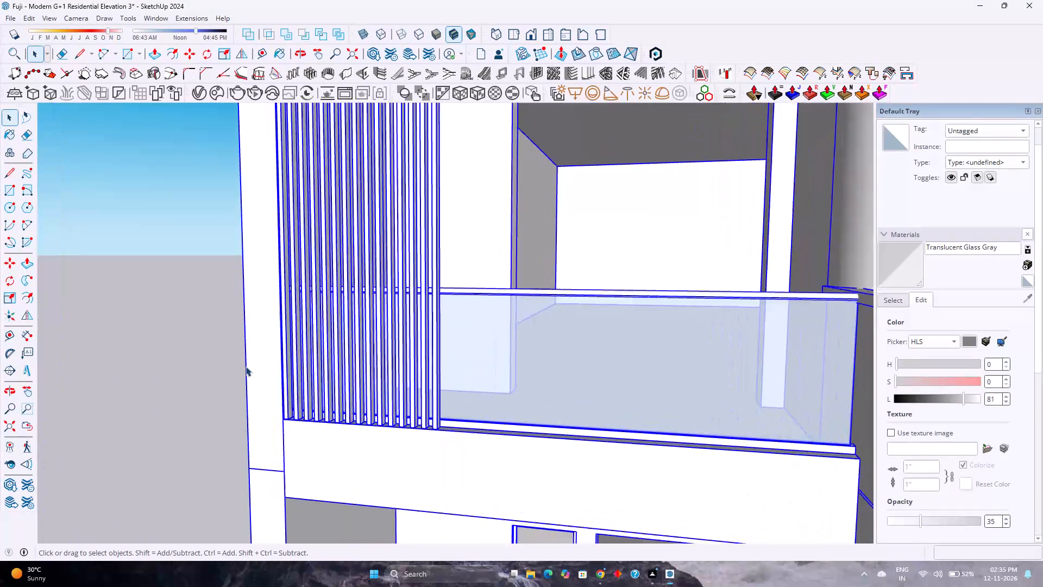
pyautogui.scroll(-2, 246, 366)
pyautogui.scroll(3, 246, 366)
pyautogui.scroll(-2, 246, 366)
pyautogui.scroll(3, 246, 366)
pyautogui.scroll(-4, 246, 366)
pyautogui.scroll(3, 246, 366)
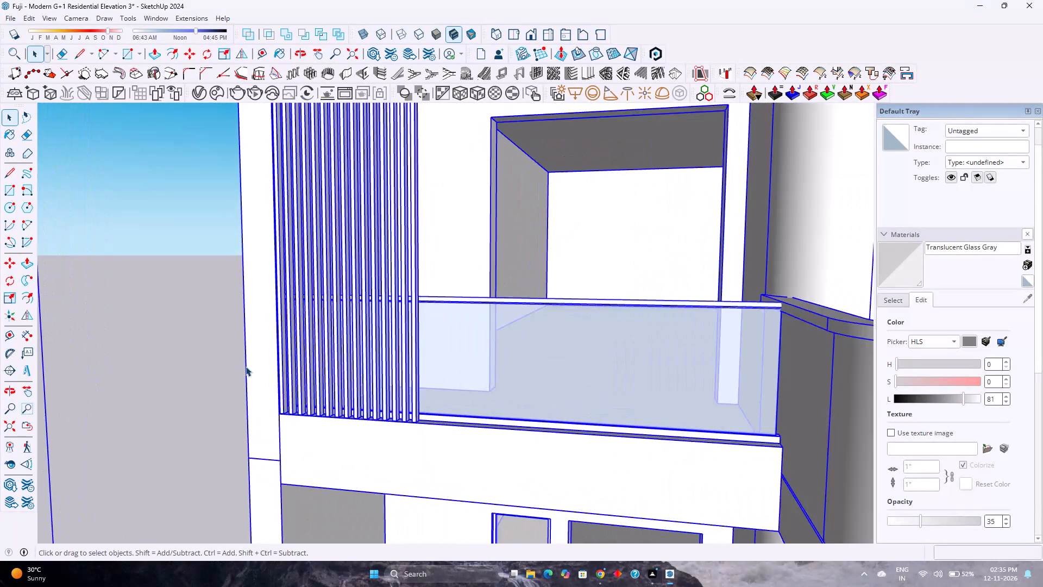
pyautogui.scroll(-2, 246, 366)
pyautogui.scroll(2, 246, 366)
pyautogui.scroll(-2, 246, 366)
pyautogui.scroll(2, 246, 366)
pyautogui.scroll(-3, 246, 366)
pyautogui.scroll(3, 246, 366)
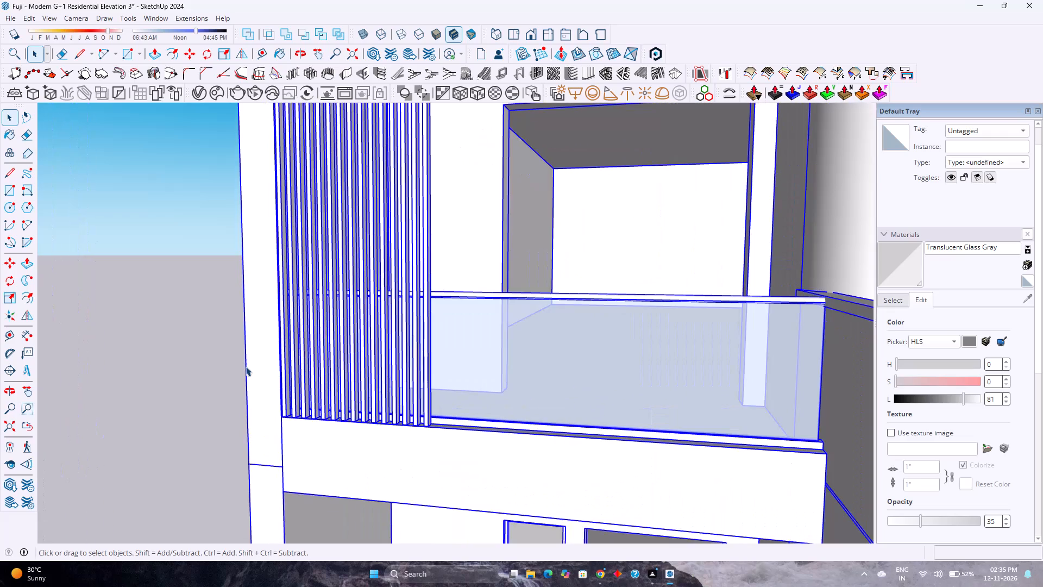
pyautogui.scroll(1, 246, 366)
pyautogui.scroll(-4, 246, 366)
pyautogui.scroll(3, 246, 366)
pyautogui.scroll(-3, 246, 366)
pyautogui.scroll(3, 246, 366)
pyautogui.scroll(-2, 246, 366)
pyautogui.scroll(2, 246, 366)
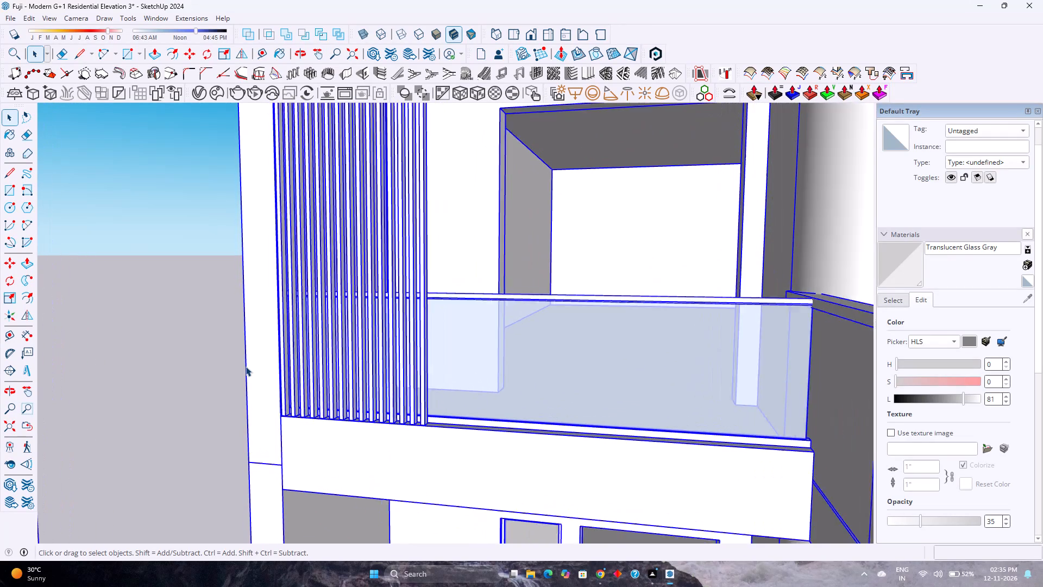
# Inspect the lower ends of the first-floor vertical louvres up close, where they overlap the glass railing and meet the slab edge.
pyautogui.scroll(-3, 246, 366)
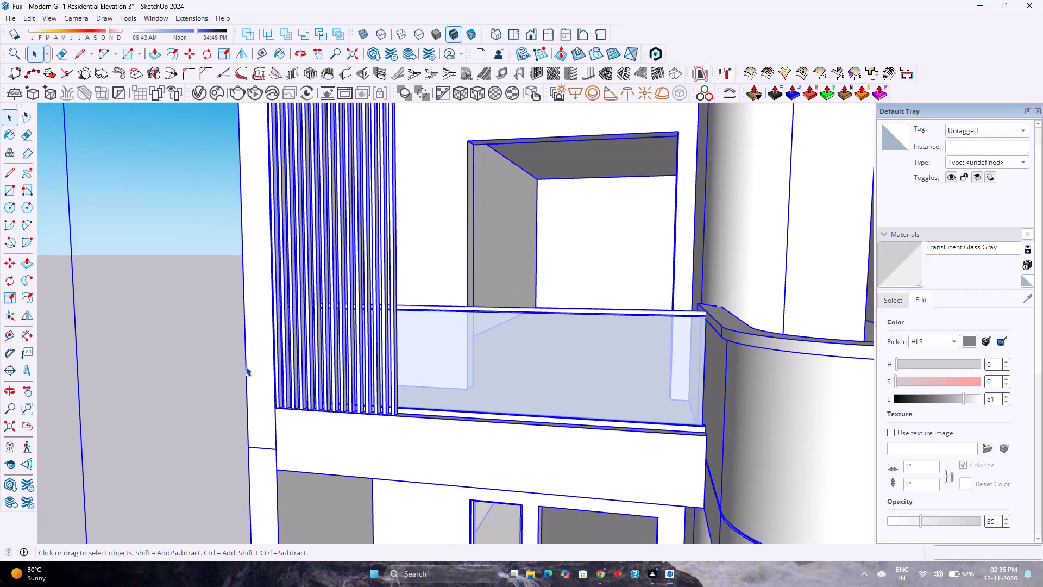
pyautogui.scroll(3, 246, 366)
pyautogui.scroll(-3, 246, 366)
pyautogui.scroll(2, 246, 366)
pyautogui.scroll(-2, 246, 366)
pyautogui.scroll(3, 246, 366)
pyautogui.scroll(-3, 246, 366)
pyautogui.scroll(3, 246, 366)
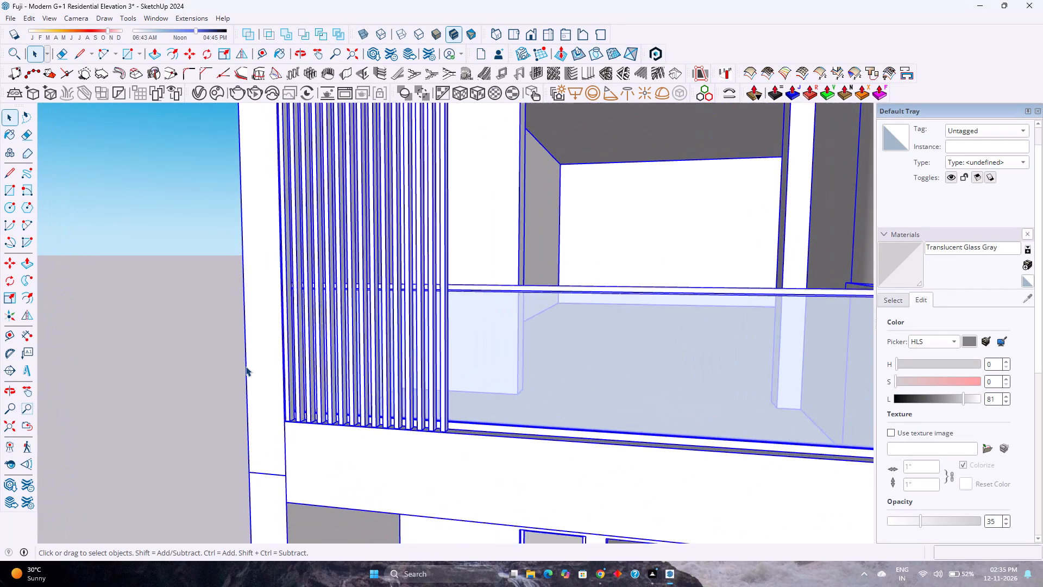
pyautogui.scroll(-3, 246, 366)
pyautogui.scroll(3, 246, 366)
pyautogui.scroll(-3, 246, 366)
pyautogui.scroll(3, 246, 366)
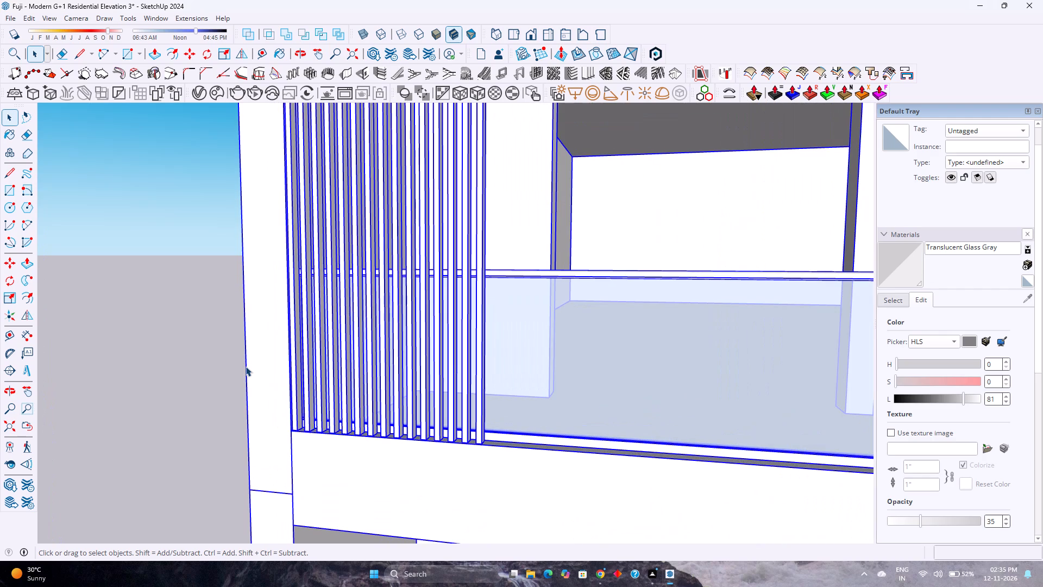
pyautogui.scroll(-3, 246, 366)
pyautogui.scroll(3, 246, 366)
pyautogui.scroll(-3, 246, 366)
pyautogui.scroll(2, 246, 366)
pyautogui.scroll(-1, 246, 366)
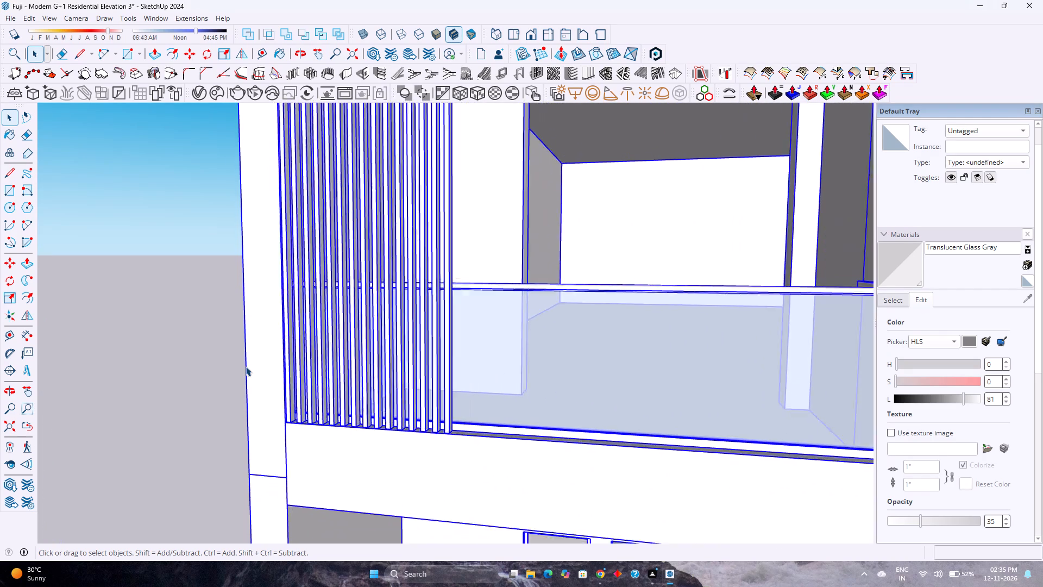
pyautogui.scroll(-1, 246, 366)
pyautogui.scroll(2, 246, 366)
pyautogui.scroll(-2, 246, 366)
pyautogui.scroll(3, 246, 366)
pyautogui.scroll(-3, 246, 366)
pyautogui.scroll(3, 246, 366)
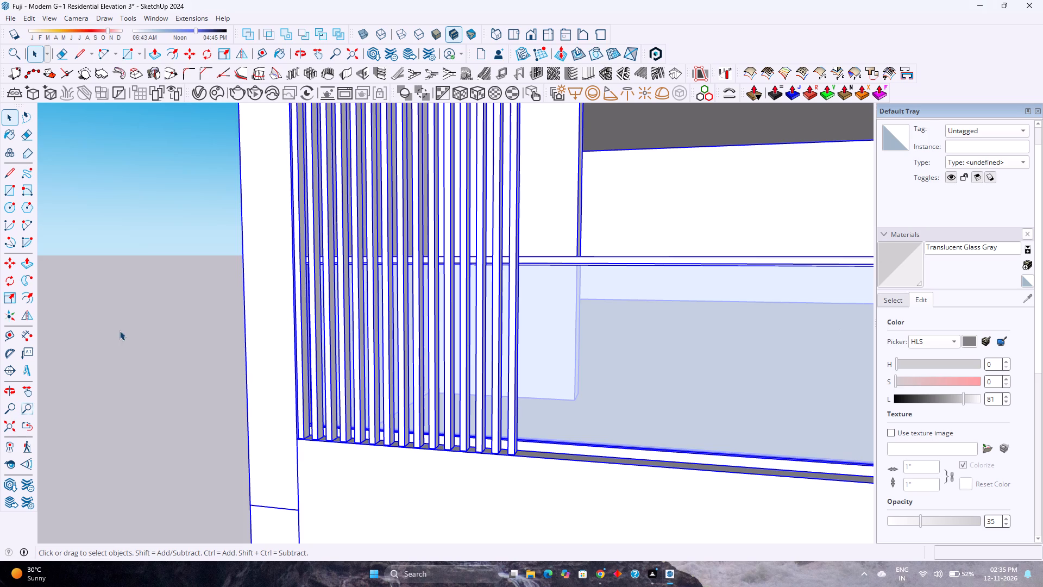
# Review the first-floor glass railing and louvres in the context of the whole building's front elevation.
pyautogui.scroll(-2, 118, 329)
pyautogui.scroll(-4, 389, 384)
pyautogui.scroll(1, 389, 384)
pyautogui.scroll(-3, 392, 383)
pyautogui.scroll(4, 391, 384)
pyautogui.scroll(-4, 391, 384)
pyautogui.scroll(4, 391, 384)
pyautogui.scroll(-2, 390, 385)
pyautogui.scroll(3, 390, 386)
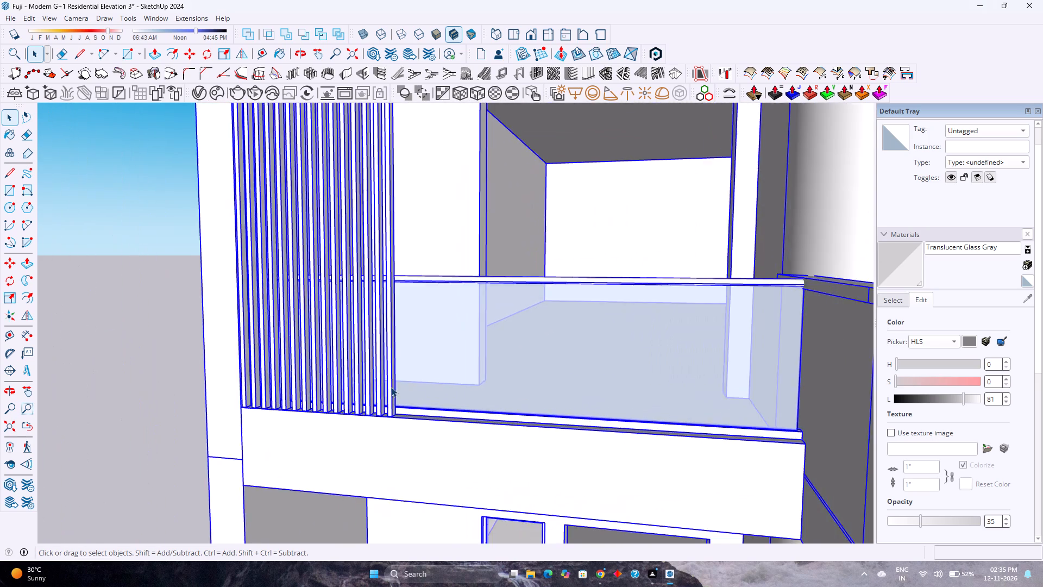
pyautogui.scroll(-2, 391, 387)
pyautogui.scroll(1, 392, 389)
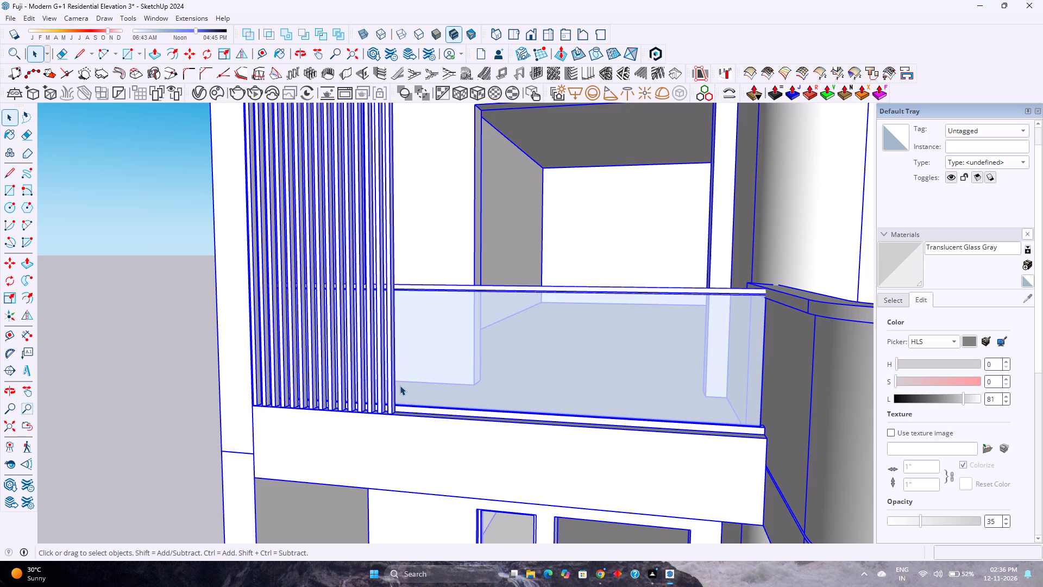
pyautogui.scroll(-4, 400, 385)
pyautogui.scroll(3, 399, 385)
pyautogui.scroll(-13, 398, 385)
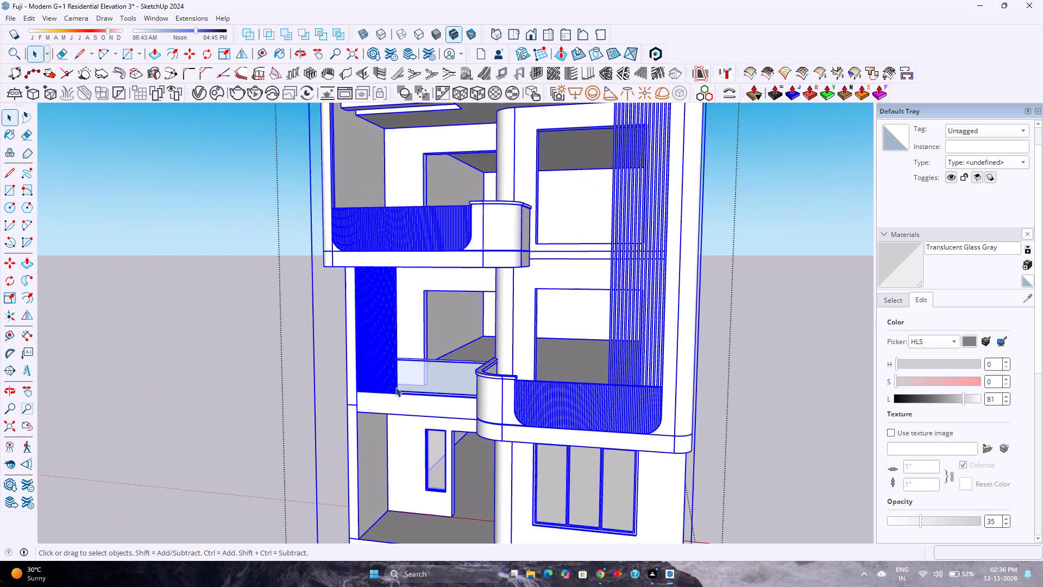
pyautogui.scroll(-4, 395, 387)
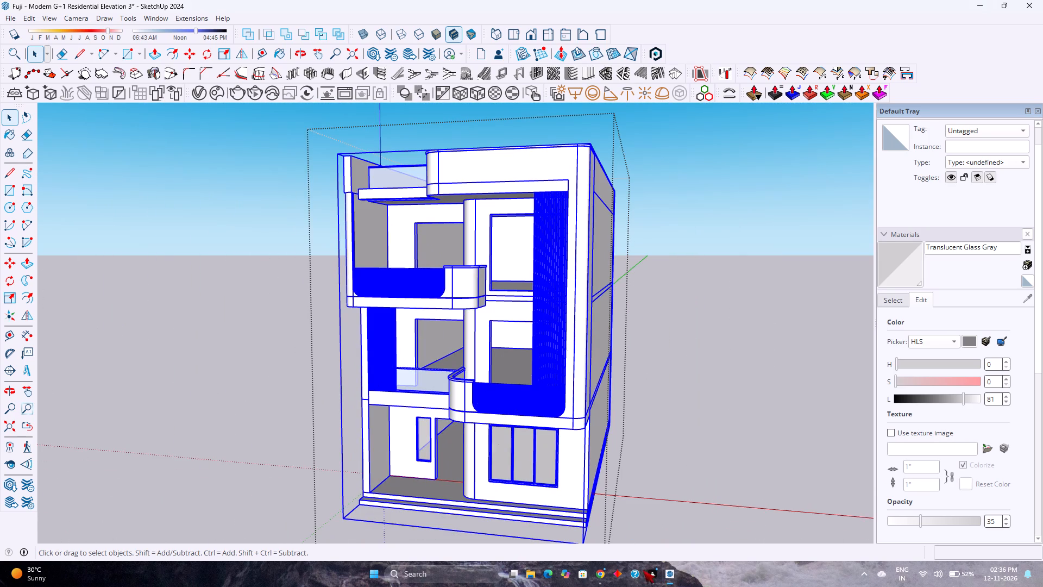
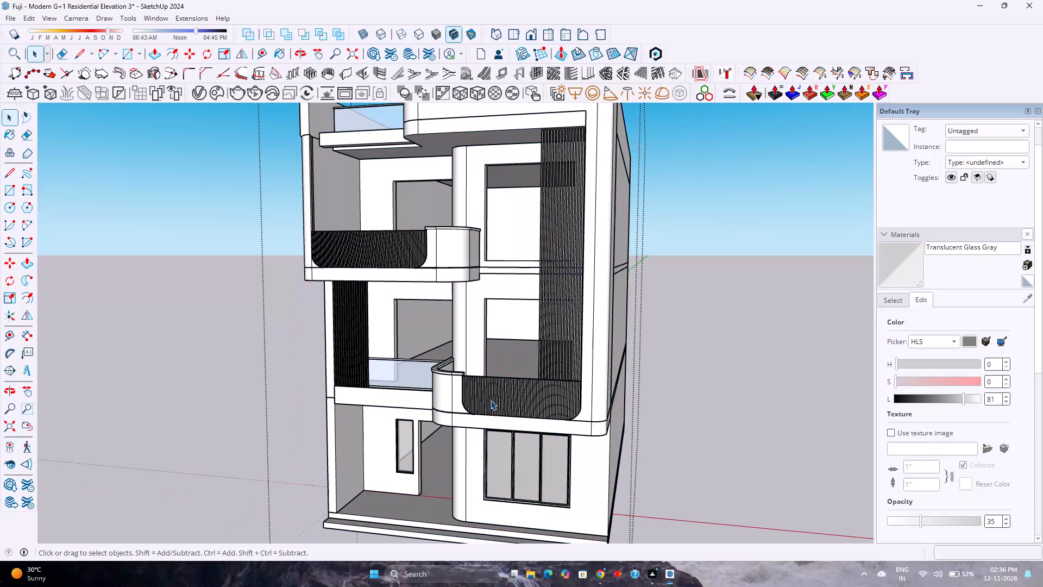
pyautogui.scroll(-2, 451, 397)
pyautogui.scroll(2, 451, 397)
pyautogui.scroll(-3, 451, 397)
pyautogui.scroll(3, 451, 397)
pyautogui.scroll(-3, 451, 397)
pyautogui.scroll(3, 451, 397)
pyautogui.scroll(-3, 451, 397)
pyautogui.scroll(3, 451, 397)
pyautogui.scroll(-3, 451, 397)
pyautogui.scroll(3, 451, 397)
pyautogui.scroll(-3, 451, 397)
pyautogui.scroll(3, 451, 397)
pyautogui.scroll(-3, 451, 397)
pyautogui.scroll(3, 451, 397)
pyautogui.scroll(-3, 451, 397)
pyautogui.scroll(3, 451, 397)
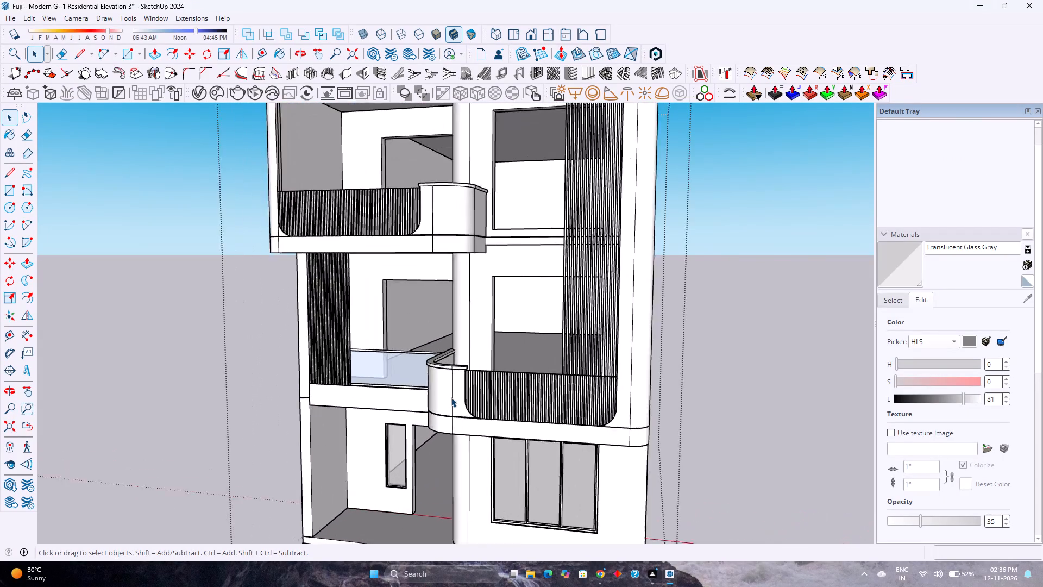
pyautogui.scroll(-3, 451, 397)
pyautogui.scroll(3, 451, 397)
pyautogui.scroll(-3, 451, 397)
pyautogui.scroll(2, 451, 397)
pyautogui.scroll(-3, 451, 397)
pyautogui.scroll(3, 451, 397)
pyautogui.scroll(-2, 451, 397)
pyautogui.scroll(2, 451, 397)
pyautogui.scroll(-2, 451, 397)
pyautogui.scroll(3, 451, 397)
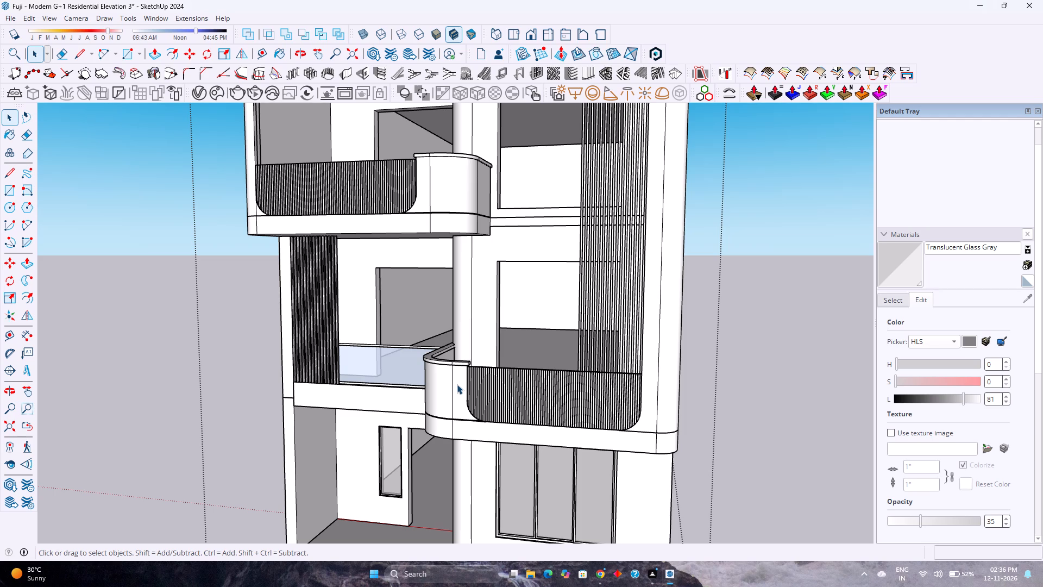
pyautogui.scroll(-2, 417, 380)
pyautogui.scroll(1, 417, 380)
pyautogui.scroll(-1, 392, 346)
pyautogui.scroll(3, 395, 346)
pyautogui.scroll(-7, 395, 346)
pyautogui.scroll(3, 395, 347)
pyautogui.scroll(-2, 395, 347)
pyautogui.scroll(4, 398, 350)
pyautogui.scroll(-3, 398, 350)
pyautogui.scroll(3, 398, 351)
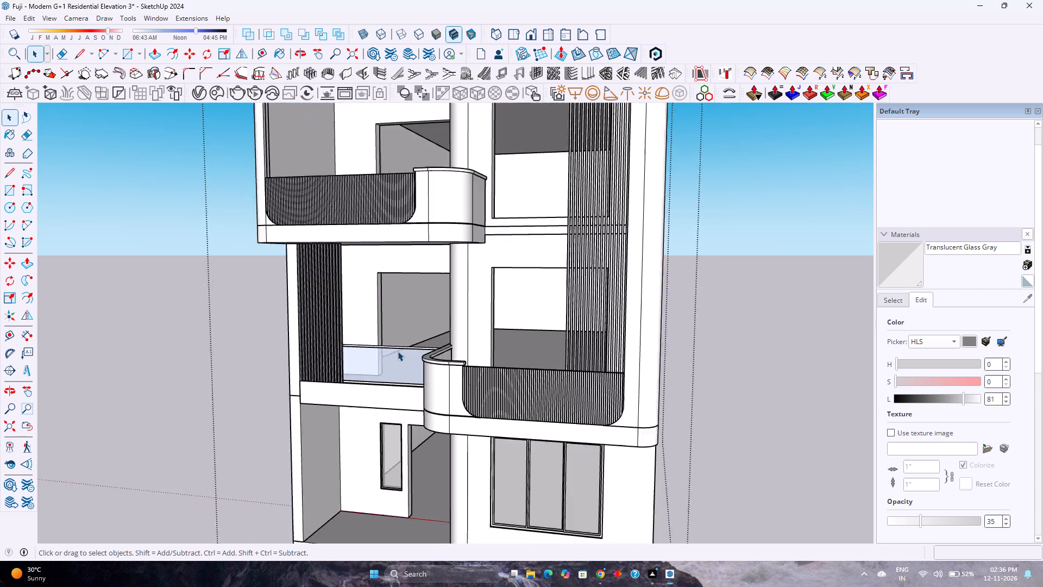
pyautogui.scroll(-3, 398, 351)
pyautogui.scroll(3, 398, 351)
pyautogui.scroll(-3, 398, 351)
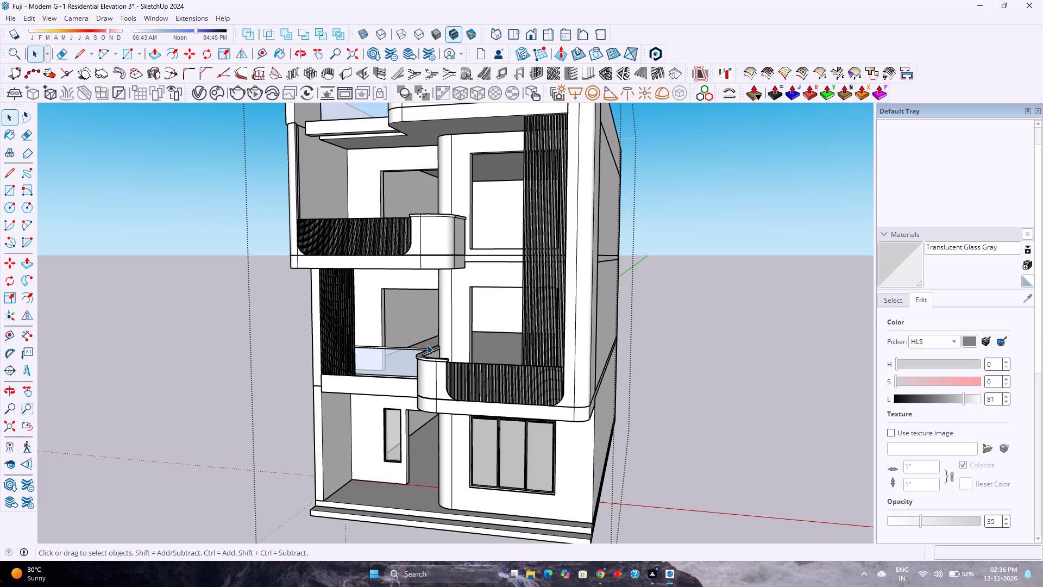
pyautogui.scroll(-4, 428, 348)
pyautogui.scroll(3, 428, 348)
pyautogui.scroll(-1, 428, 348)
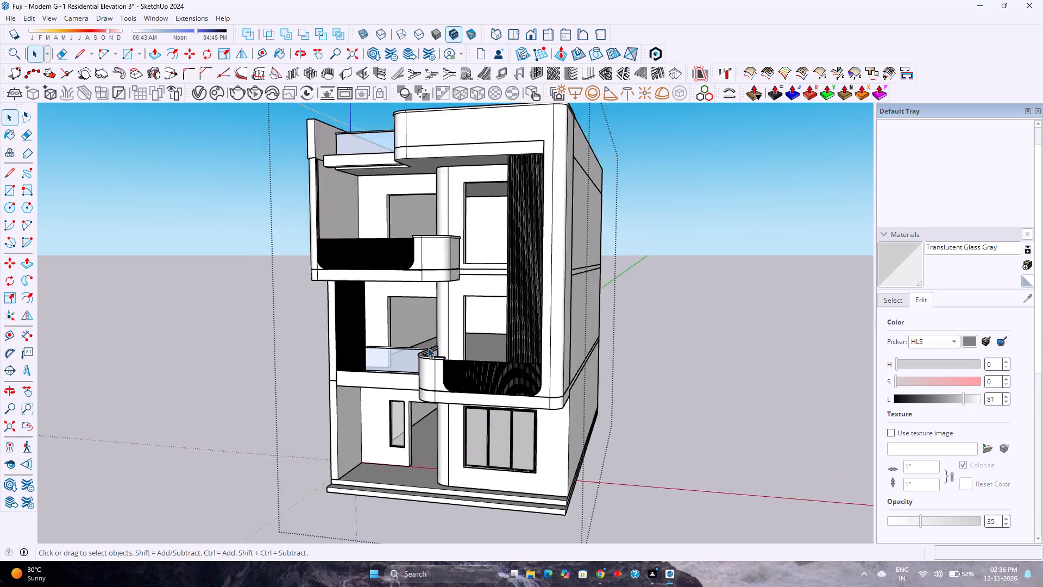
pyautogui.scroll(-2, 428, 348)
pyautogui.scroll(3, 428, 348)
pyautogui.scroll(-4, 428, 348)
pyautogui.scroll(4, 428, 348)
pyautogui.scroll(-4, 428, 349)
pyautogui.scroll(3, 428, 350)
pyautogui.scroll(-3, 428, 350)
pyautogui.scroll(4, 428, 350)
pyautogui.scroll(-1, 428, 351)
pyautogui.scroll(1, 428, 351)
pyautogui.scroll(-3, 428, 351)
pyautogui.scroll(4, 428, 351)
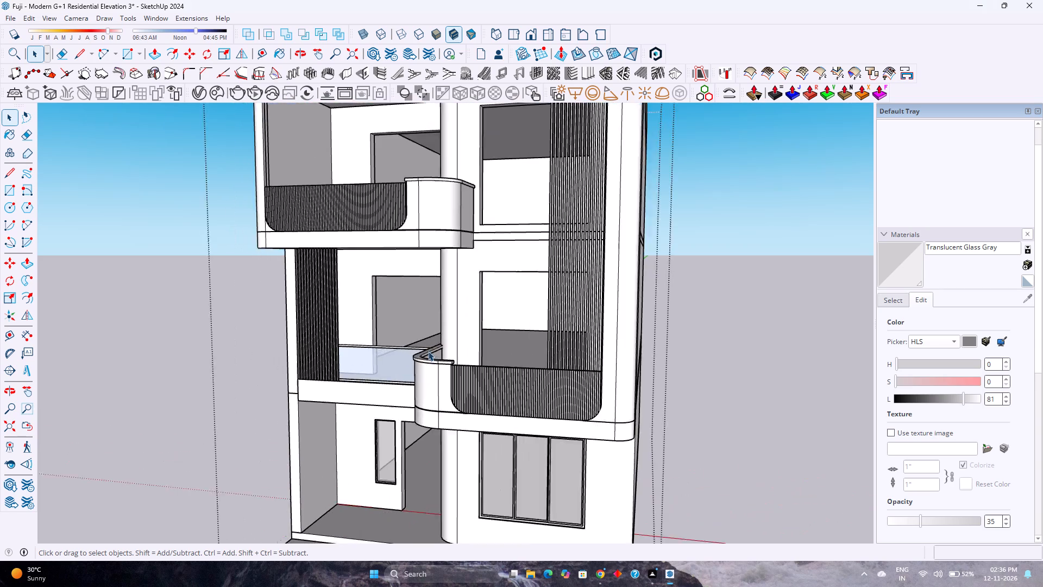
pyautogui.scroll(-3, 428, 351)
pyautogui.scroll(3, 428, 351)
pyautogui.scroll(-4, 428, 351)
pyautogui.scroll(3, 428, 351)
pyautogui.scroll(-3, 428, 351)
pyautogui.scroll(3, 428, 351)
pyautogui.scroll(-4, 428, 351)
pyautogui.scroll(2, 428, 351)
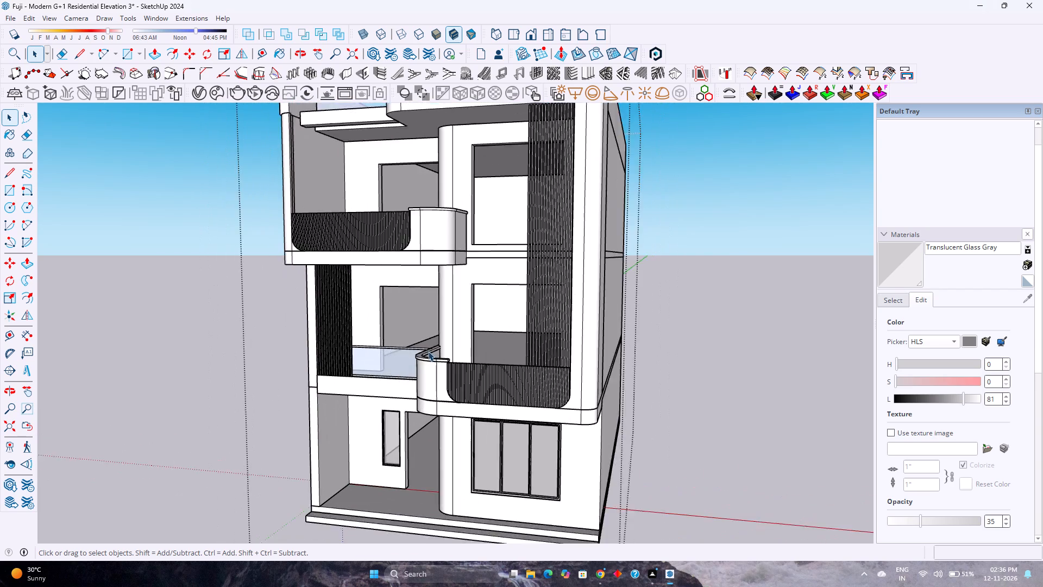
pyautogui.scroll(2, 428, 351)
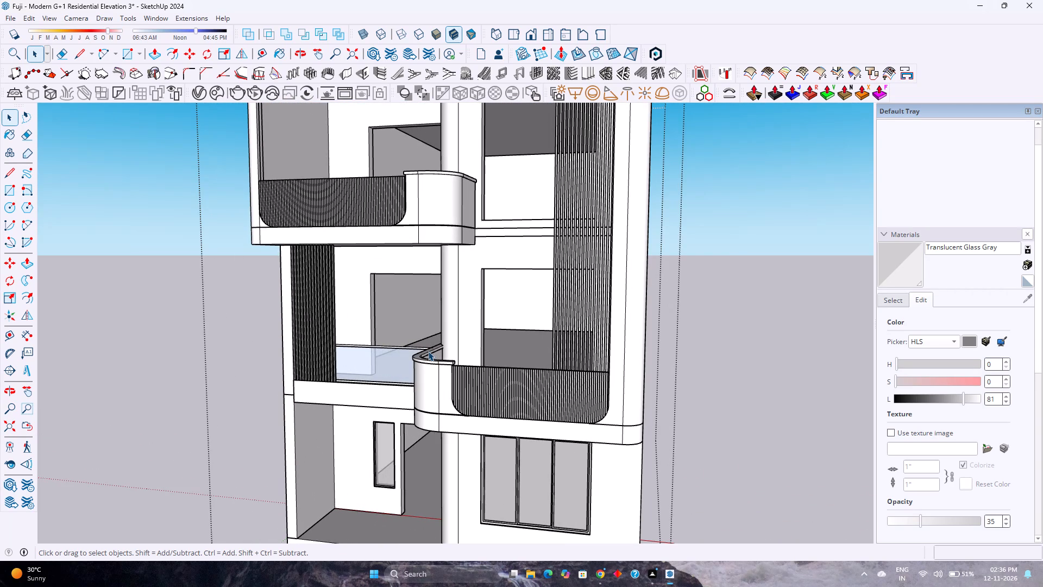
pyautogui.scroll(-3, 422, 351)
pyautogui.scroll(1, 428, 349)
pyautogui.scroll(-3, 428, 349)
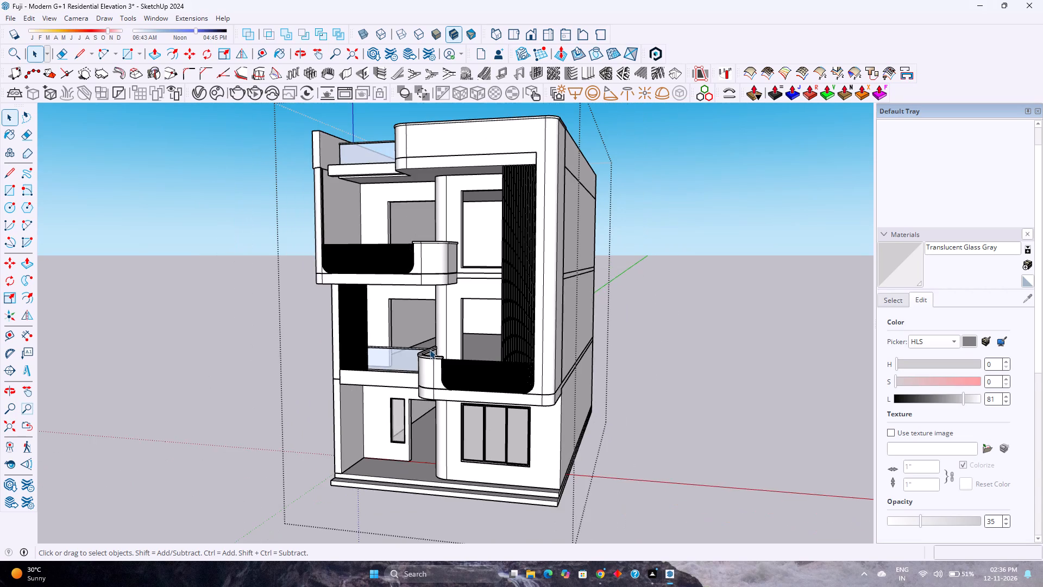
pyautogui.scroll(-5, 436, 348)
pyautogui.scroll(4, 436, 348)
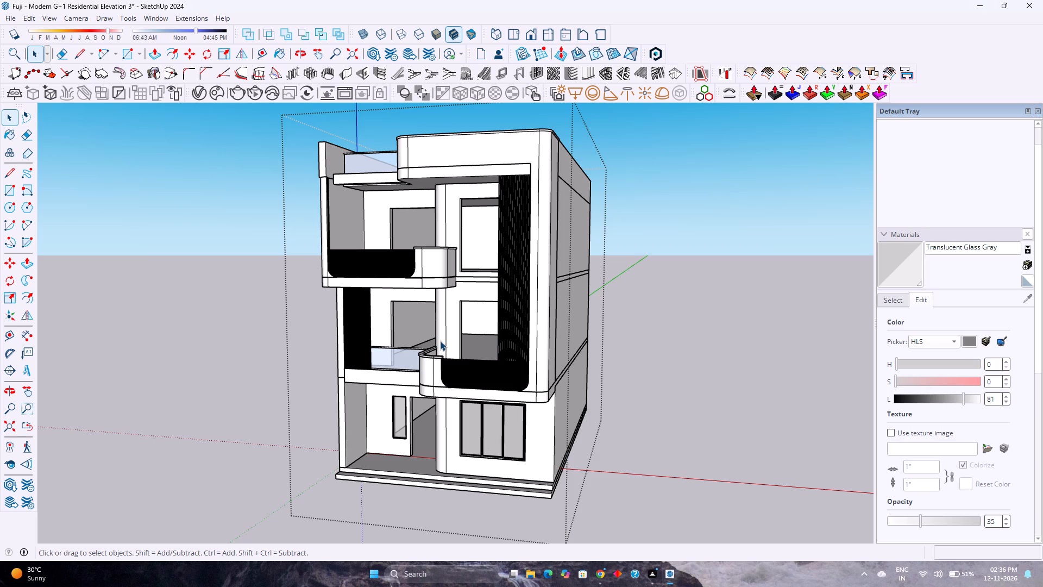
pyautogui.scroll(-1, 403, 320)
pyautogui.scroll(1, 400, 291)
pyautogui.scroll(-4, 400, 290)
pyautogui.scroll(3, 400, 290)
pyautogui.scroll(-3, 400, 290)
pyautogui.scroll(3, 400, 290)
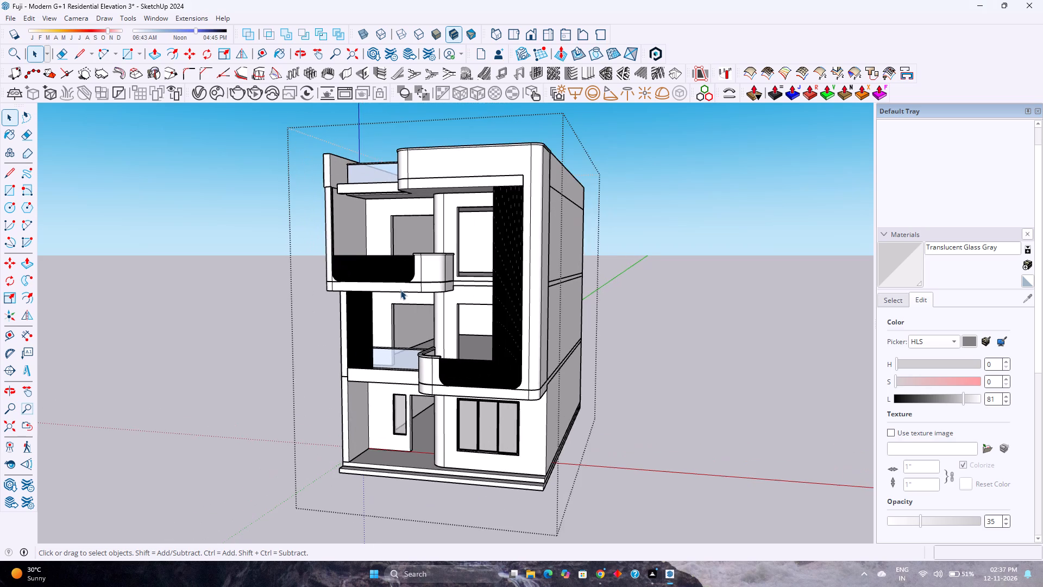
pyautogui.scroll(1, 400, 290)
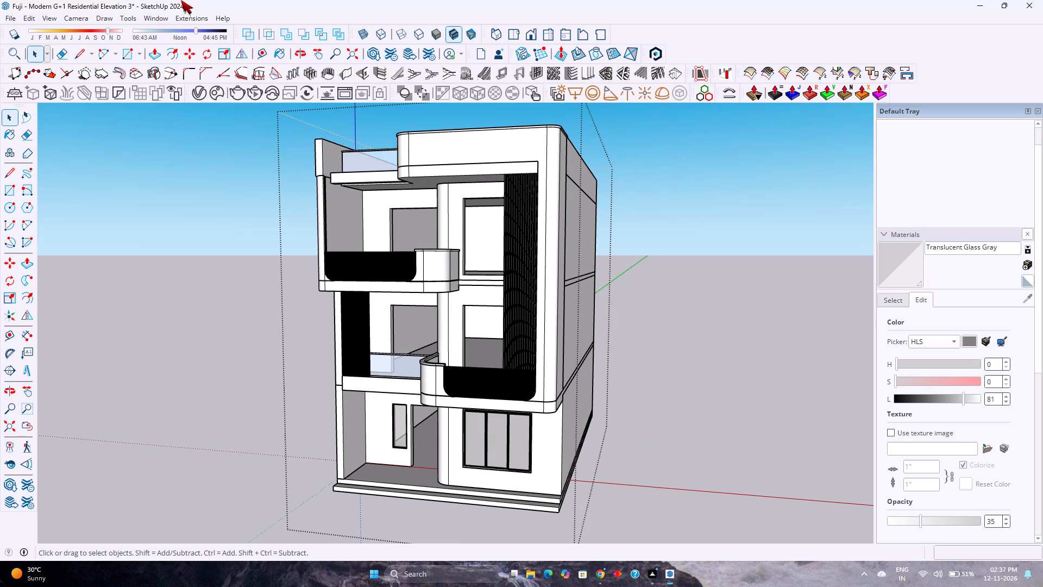
# Open 3D Warehouse to look for ready-made window and door models.
pyautogui.click(147, 16)
pyautogui.click(181, 102)
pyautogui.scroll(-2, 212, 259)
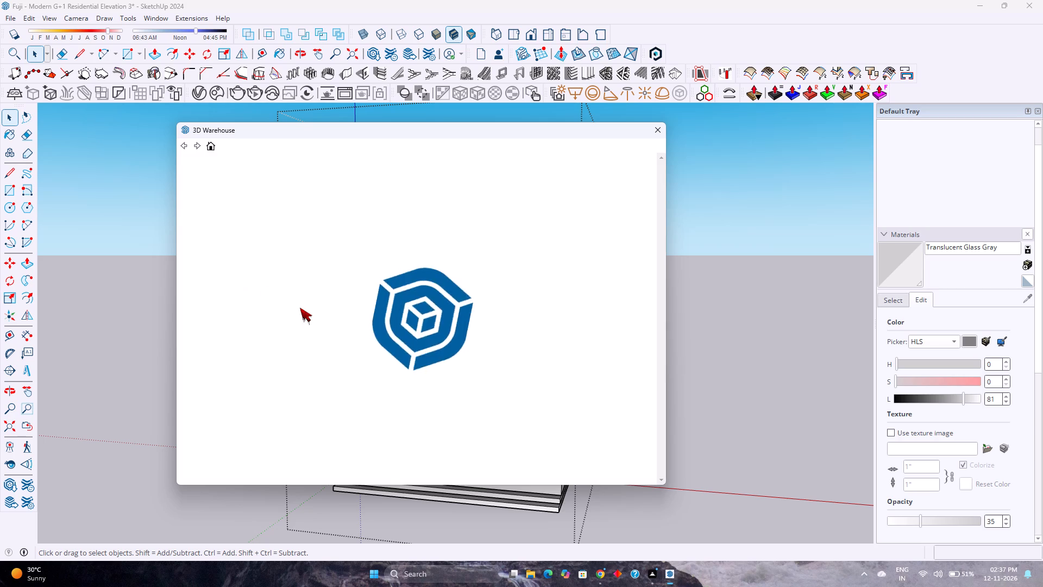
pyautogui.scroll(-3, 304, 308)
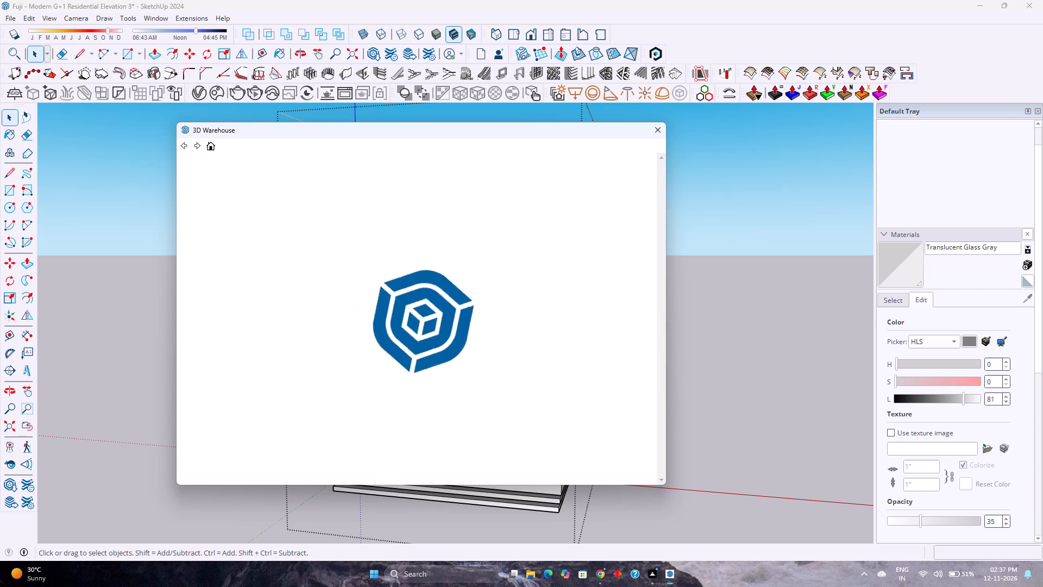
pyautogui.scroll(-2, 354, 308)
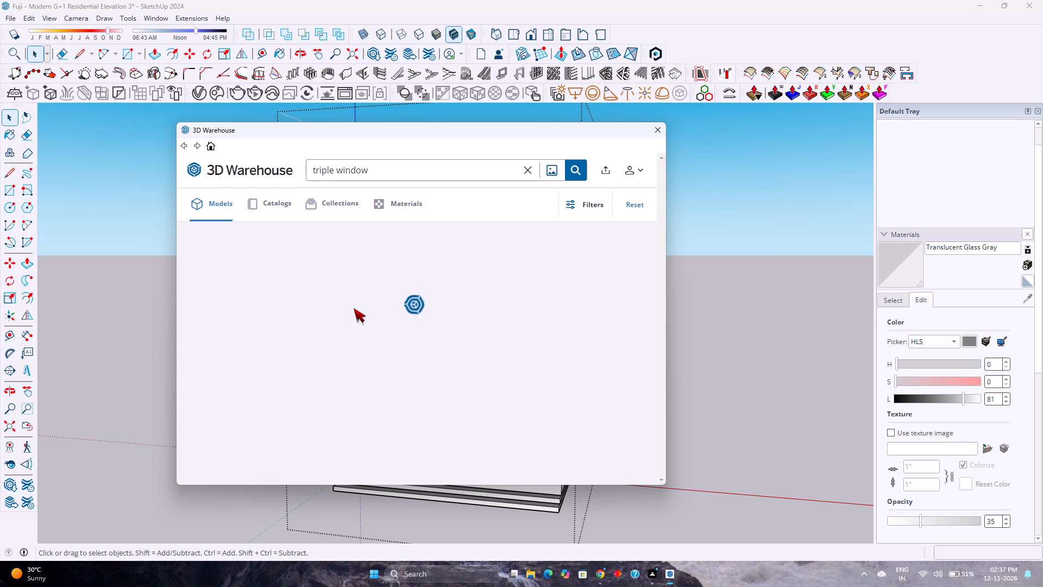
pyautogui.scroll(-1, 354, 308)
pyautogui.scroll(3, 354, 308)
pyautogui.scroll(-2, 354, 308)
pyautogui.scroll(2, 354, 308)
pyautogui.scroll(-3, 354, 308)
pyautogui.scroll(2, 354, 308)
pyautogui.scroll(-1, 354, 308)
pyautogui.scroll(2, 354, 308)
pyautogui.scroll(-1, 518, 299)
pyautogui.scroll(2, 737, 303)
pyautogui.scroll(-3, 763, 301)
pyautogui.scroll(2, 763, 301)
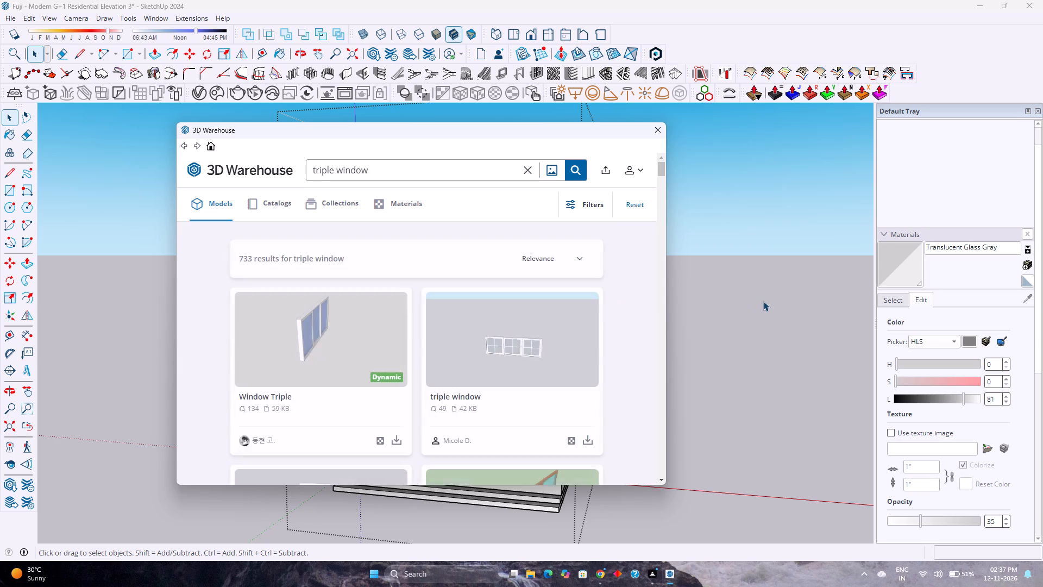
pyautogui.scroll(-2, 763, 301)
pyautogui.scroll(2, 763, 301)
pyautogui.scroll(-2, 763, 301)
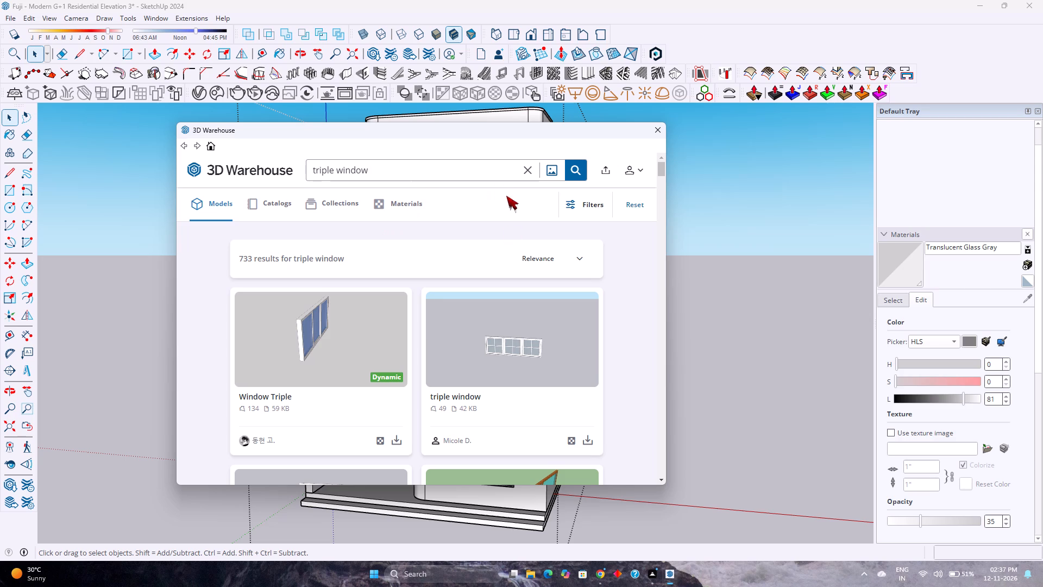
# Browse the 3D Warehouse models listed for "triple window" for one suited to the façade openings.
pyautogui.scroll(-5, 460, 331)
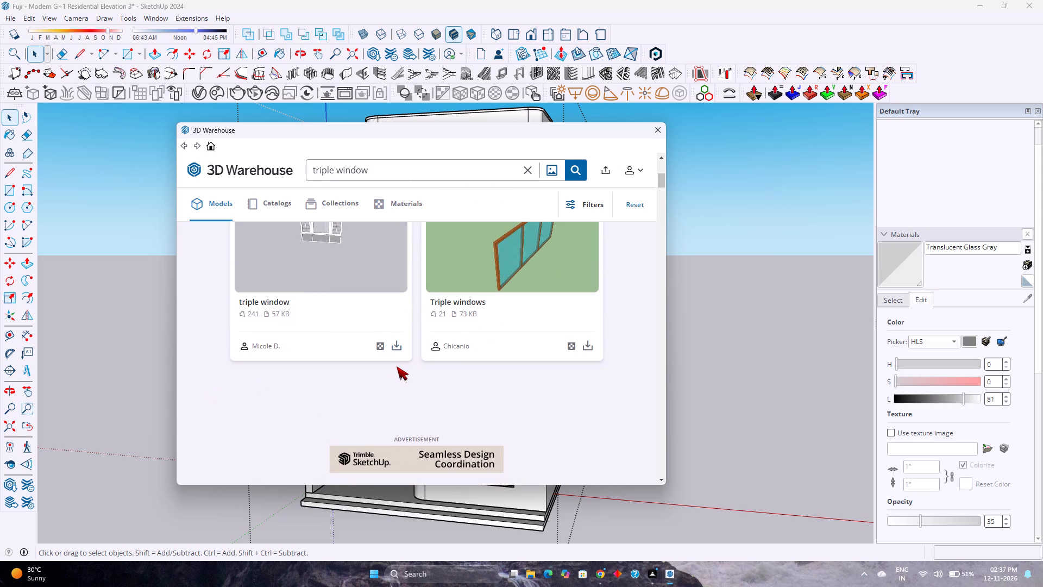
pyautogui.scroll(-15, 397, 366)
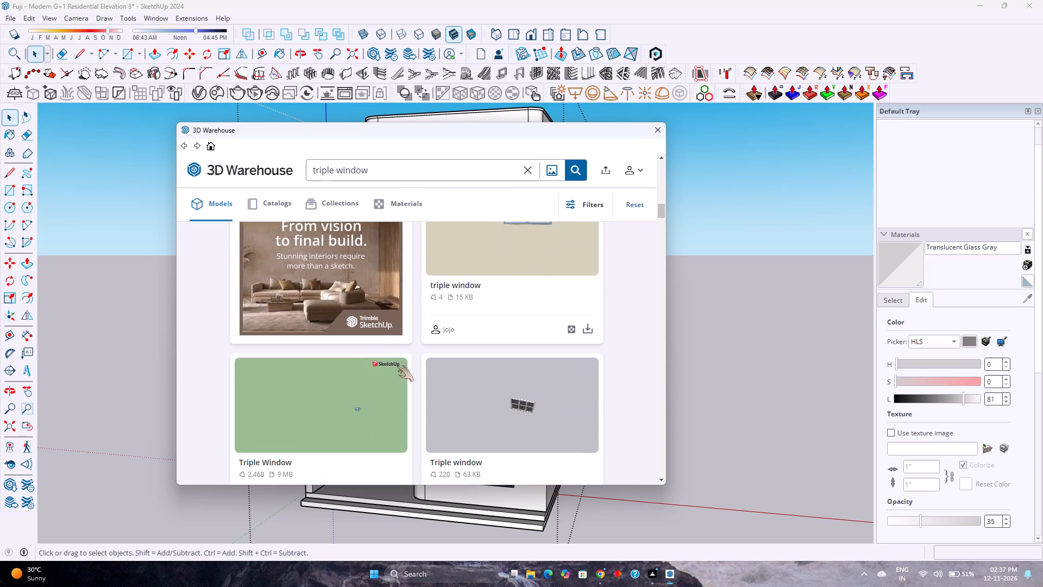
pyautogui.scroll(-6, 397, 366)
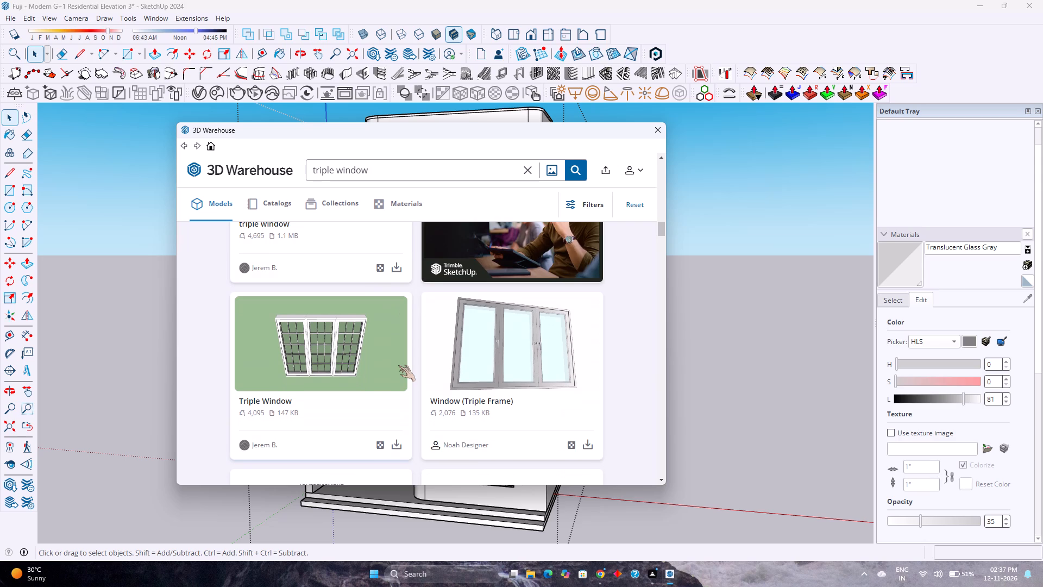
pyautogui.scroll(-2, 398, 365)
pyautogui.scroll(2, 398, 365)
pyautogui.scroll(-1, 403, 364)
pyautogui.scroll(1, 409, 346)
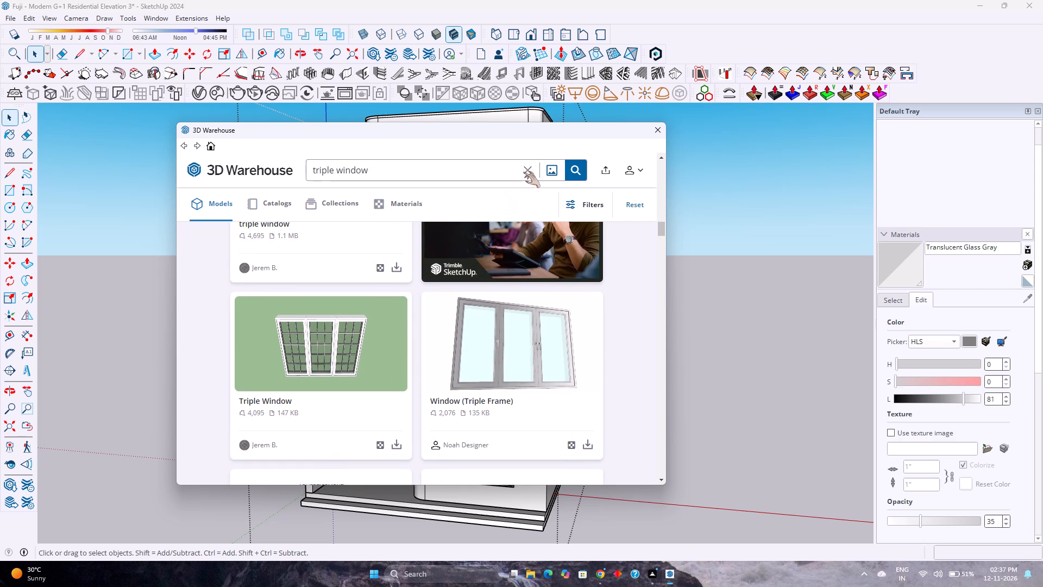
# Replace the 3D Warehouse search term with "sliding door" and run the model search.
pyautogui.click(524, 172)
pyautogui.click(505, 172)
pyautogui.write('slu')
pyautogui.press('BackSpace')
pyautogui.write('iding')
pyautogui.press('space')
pyautogui.write('door')
pyautogui.press('Return')
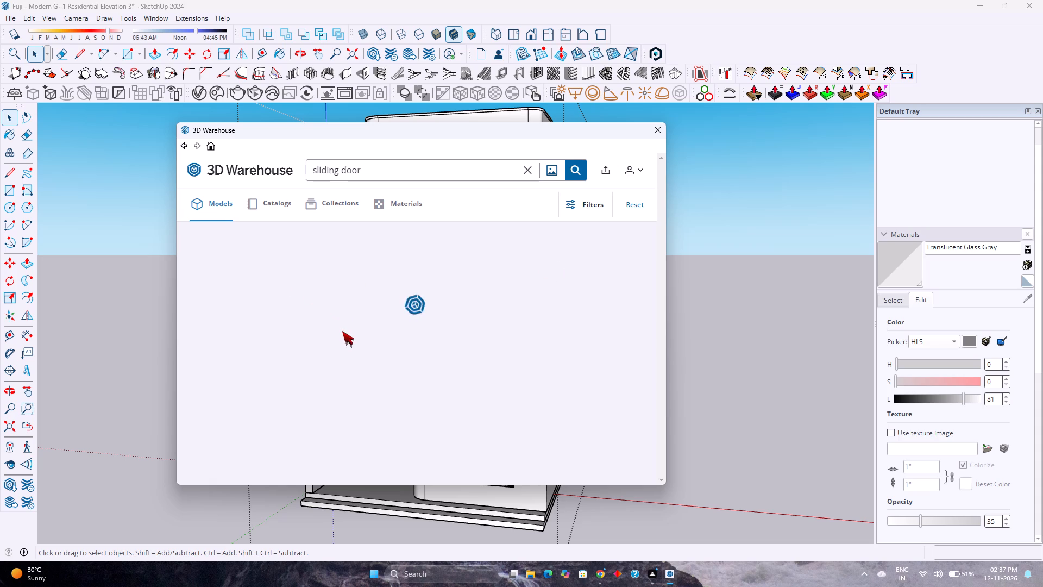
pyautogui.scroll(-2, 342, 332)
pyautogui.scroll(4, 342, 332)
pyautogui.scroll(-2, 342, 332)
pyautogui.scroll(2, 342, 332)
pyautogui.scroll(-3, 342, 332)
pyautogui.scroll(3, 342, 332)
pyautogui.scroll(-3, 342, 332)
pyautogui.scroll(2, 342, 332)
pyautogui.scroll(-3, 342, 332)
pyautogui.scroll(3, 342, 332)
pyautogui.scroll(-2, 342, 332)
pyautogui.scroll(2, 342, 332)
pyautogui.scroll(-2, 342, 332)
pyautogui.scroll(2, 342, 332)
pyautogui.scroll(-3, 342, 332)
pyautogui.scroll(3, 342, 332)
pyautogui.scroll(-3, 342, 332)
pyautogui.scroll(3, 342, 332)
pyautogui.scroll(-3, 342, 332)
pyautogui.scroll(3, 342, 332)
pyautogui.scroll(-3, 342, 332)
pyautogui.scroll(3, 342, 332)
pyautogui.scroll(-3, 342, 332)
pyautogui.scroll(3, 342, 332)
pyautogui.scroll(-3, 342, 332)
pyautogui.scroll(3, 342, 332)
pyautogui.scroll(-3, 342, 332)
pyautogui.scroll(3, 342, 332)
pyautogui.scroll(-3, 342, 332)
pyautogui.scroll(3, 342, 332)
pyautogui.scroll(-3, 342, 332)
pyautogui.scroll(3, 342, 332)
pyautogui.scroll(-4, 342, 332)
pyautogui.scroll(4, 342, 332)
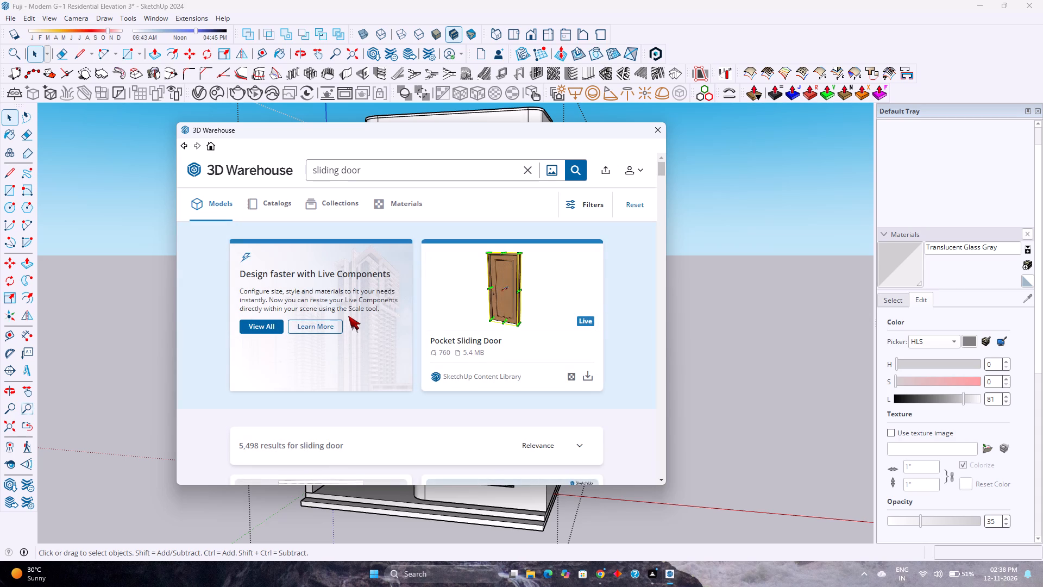
# Browse the 3D Warehouse models listed for "sliding door" for one suited to the façade openings.
pyautogui.scroll(-1, 336, 310)
pyautogui.scroll(3, 336, 310)
pyautogui.scroll(-8, 336, 310)
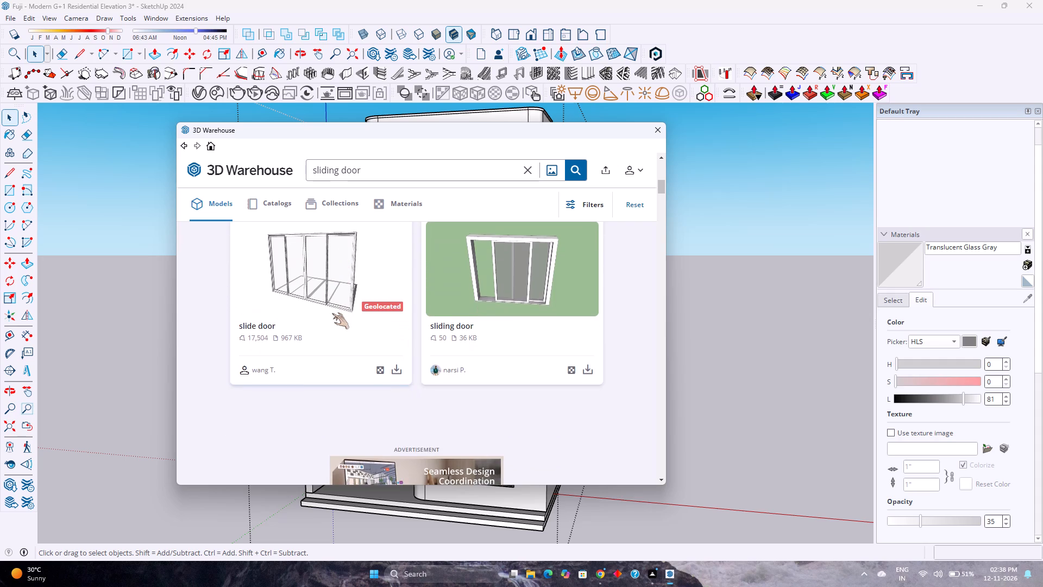
pyautogui.scroll(-8, 332, 313)
pyautogui.scroll(1, 334, 313)
pyautogui.scroll(-1, 334, 313)
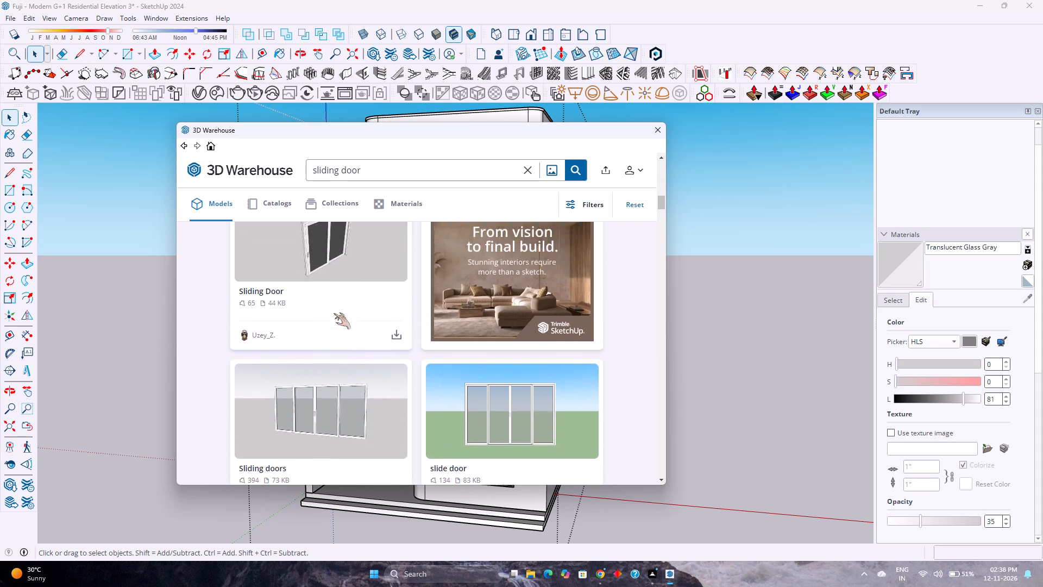
pyautogui.scroll(-4, 334, 313)
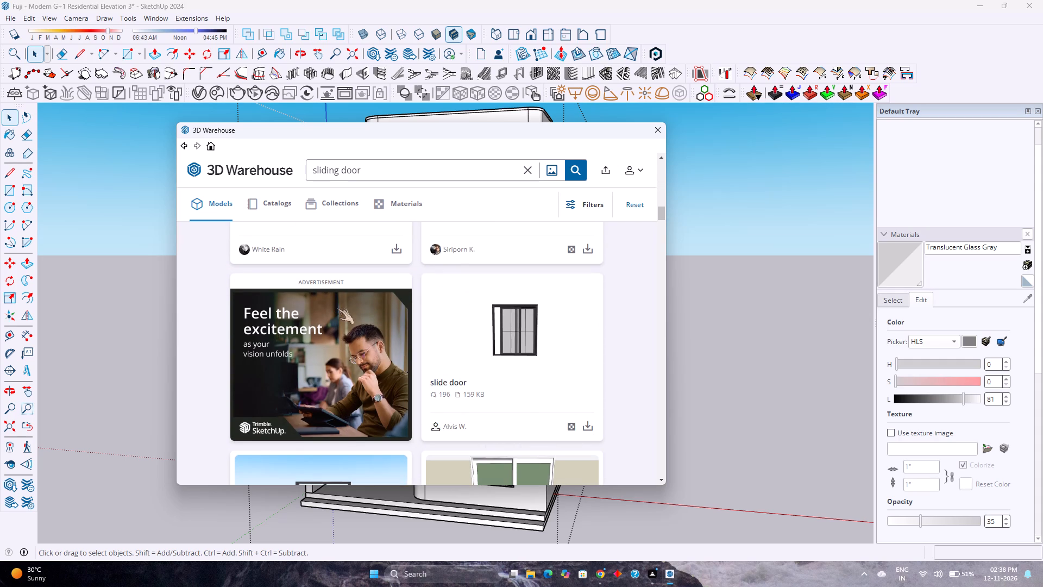
pyautogui.scroll(-3, 337, 308)
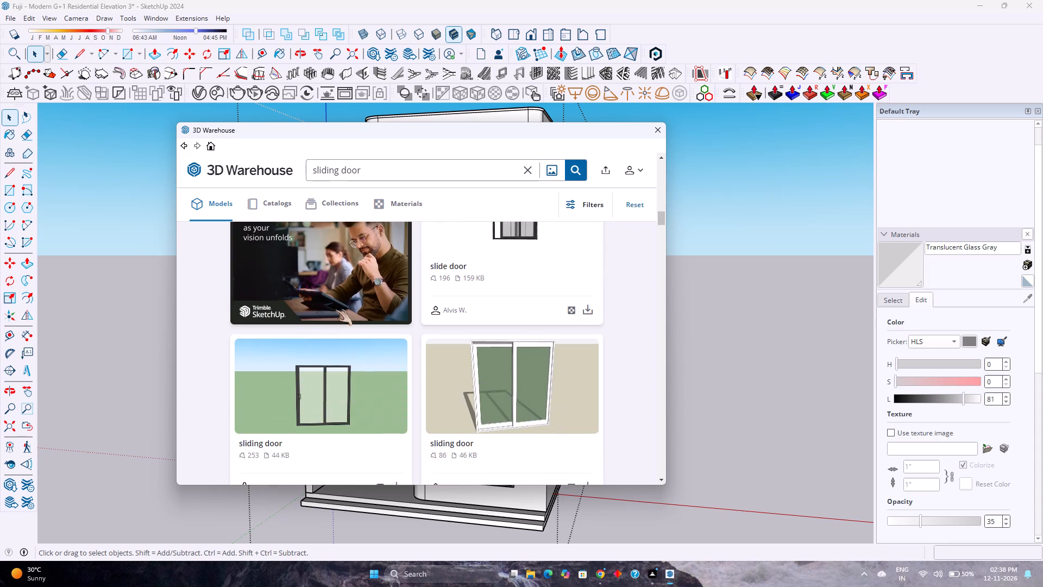
pyautogui.scroll(-12, 335, 309)
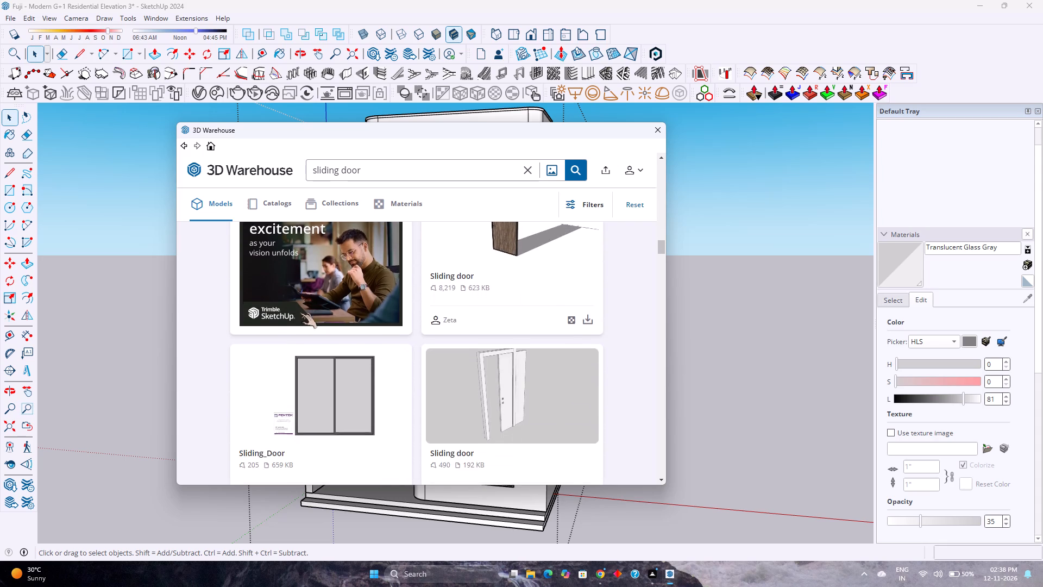
pyautogui.scroll(-3, 300, 313)
# Refine the 3D Warehouse search term to "3 sliding door" and run the model search.
pyautogui.click(315, 171)
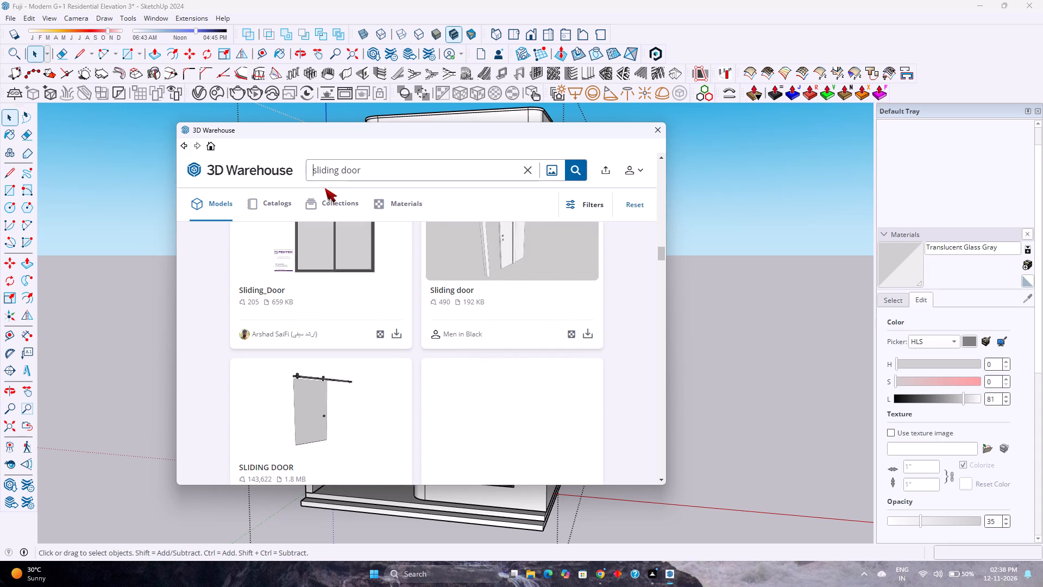
pyautogui.write('3')
pyautogui.press('space')
pyautogui.press('Return')
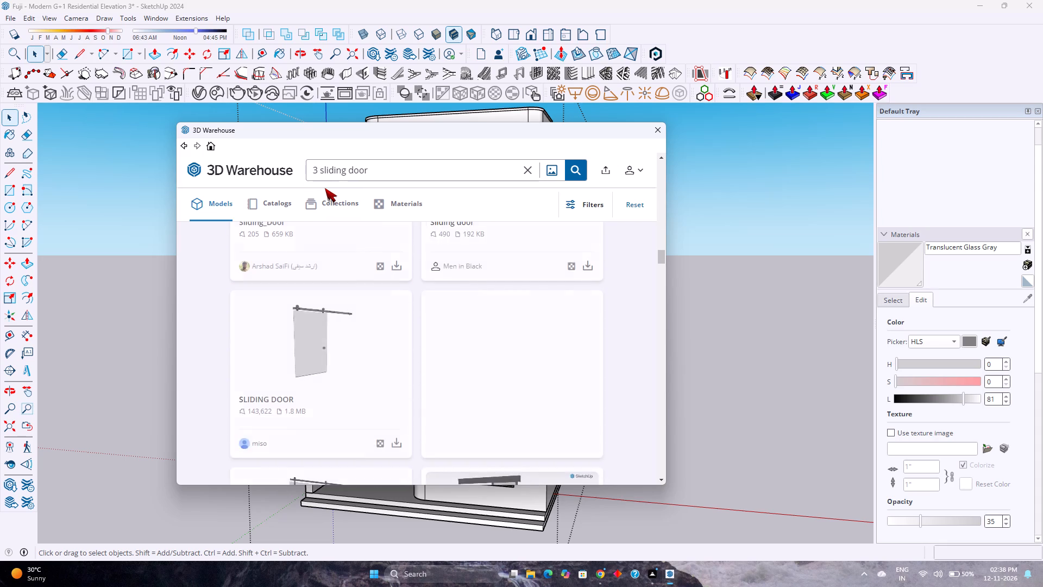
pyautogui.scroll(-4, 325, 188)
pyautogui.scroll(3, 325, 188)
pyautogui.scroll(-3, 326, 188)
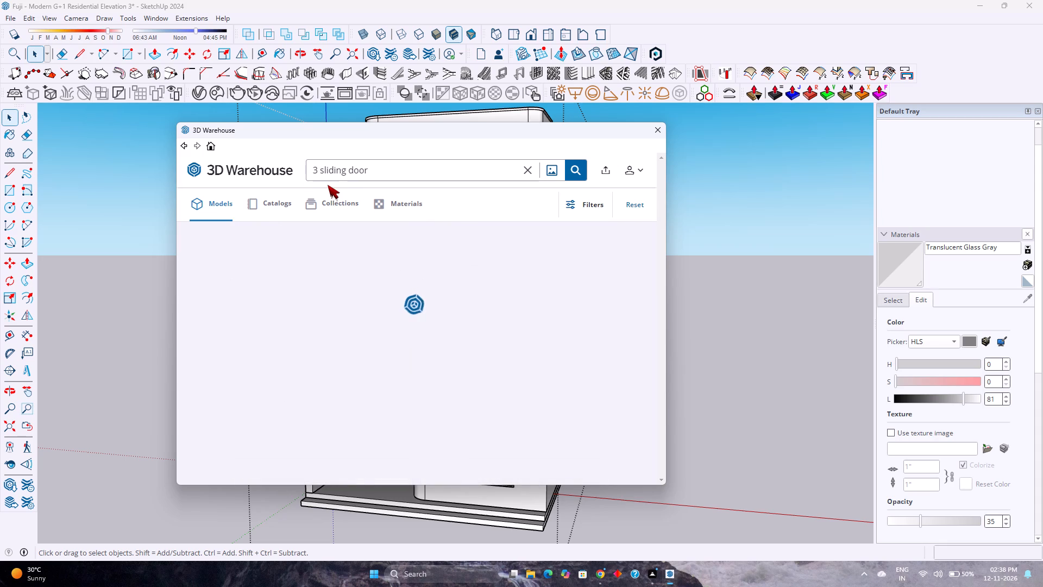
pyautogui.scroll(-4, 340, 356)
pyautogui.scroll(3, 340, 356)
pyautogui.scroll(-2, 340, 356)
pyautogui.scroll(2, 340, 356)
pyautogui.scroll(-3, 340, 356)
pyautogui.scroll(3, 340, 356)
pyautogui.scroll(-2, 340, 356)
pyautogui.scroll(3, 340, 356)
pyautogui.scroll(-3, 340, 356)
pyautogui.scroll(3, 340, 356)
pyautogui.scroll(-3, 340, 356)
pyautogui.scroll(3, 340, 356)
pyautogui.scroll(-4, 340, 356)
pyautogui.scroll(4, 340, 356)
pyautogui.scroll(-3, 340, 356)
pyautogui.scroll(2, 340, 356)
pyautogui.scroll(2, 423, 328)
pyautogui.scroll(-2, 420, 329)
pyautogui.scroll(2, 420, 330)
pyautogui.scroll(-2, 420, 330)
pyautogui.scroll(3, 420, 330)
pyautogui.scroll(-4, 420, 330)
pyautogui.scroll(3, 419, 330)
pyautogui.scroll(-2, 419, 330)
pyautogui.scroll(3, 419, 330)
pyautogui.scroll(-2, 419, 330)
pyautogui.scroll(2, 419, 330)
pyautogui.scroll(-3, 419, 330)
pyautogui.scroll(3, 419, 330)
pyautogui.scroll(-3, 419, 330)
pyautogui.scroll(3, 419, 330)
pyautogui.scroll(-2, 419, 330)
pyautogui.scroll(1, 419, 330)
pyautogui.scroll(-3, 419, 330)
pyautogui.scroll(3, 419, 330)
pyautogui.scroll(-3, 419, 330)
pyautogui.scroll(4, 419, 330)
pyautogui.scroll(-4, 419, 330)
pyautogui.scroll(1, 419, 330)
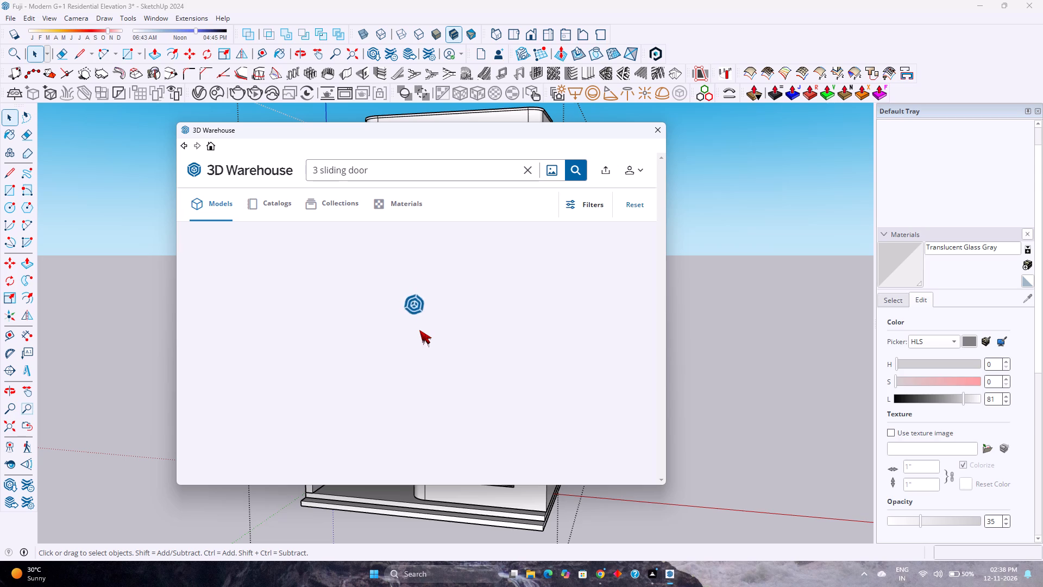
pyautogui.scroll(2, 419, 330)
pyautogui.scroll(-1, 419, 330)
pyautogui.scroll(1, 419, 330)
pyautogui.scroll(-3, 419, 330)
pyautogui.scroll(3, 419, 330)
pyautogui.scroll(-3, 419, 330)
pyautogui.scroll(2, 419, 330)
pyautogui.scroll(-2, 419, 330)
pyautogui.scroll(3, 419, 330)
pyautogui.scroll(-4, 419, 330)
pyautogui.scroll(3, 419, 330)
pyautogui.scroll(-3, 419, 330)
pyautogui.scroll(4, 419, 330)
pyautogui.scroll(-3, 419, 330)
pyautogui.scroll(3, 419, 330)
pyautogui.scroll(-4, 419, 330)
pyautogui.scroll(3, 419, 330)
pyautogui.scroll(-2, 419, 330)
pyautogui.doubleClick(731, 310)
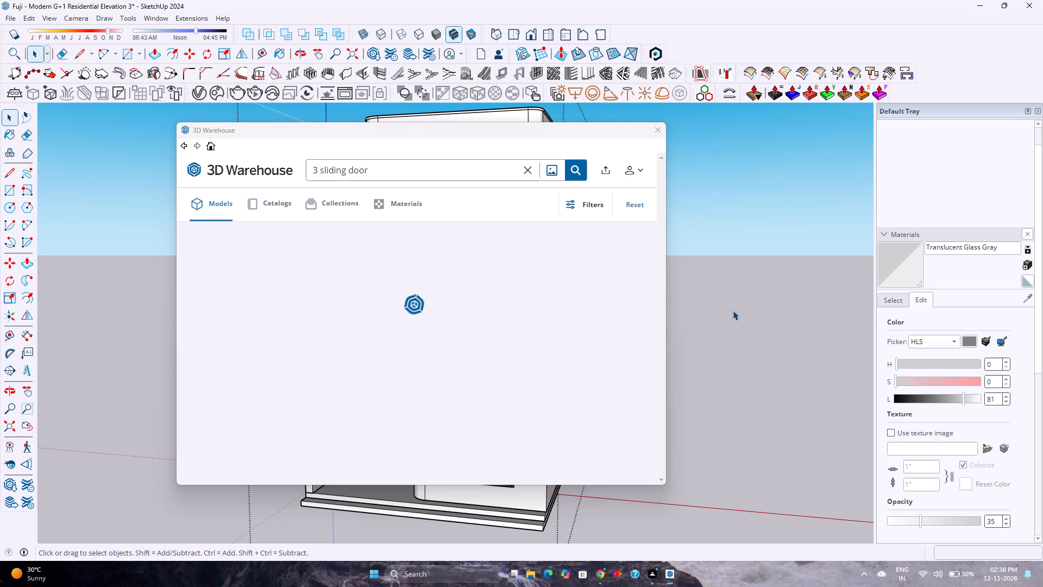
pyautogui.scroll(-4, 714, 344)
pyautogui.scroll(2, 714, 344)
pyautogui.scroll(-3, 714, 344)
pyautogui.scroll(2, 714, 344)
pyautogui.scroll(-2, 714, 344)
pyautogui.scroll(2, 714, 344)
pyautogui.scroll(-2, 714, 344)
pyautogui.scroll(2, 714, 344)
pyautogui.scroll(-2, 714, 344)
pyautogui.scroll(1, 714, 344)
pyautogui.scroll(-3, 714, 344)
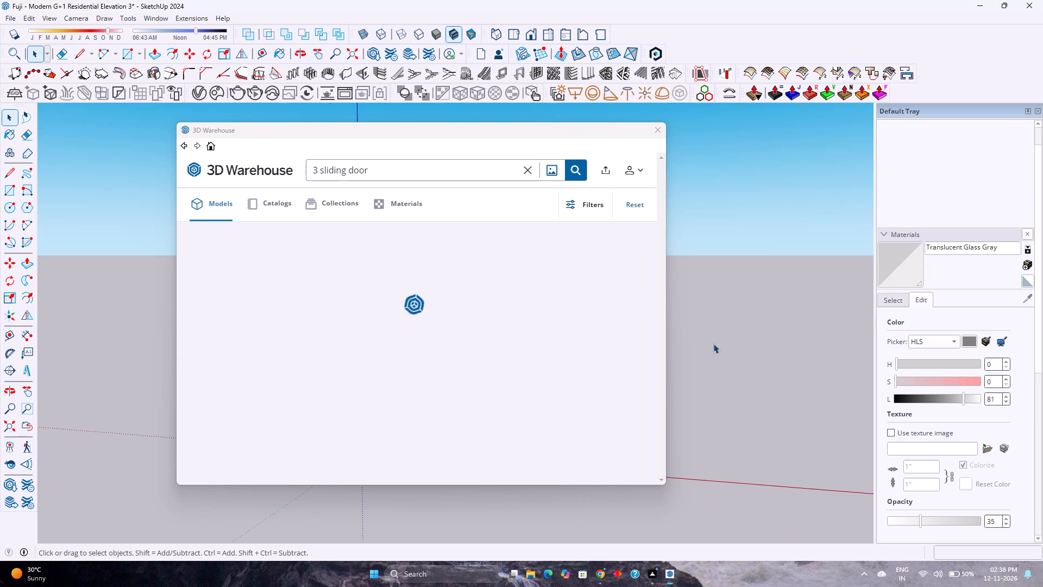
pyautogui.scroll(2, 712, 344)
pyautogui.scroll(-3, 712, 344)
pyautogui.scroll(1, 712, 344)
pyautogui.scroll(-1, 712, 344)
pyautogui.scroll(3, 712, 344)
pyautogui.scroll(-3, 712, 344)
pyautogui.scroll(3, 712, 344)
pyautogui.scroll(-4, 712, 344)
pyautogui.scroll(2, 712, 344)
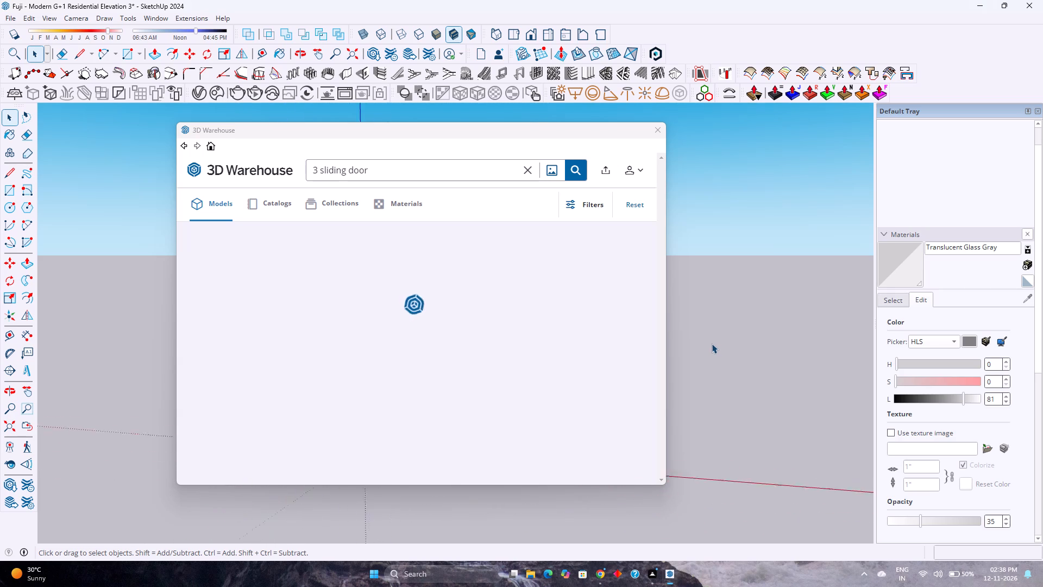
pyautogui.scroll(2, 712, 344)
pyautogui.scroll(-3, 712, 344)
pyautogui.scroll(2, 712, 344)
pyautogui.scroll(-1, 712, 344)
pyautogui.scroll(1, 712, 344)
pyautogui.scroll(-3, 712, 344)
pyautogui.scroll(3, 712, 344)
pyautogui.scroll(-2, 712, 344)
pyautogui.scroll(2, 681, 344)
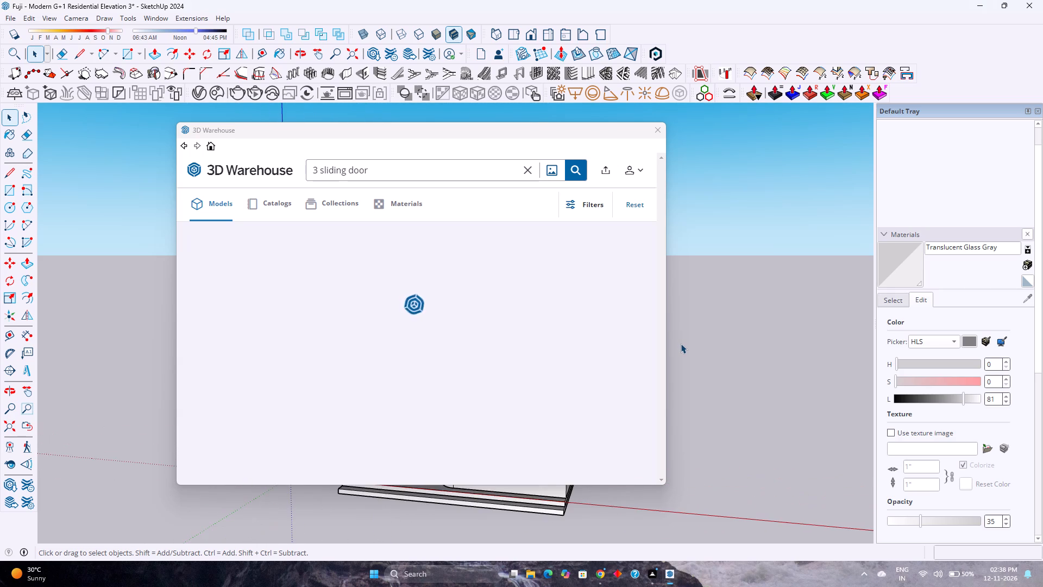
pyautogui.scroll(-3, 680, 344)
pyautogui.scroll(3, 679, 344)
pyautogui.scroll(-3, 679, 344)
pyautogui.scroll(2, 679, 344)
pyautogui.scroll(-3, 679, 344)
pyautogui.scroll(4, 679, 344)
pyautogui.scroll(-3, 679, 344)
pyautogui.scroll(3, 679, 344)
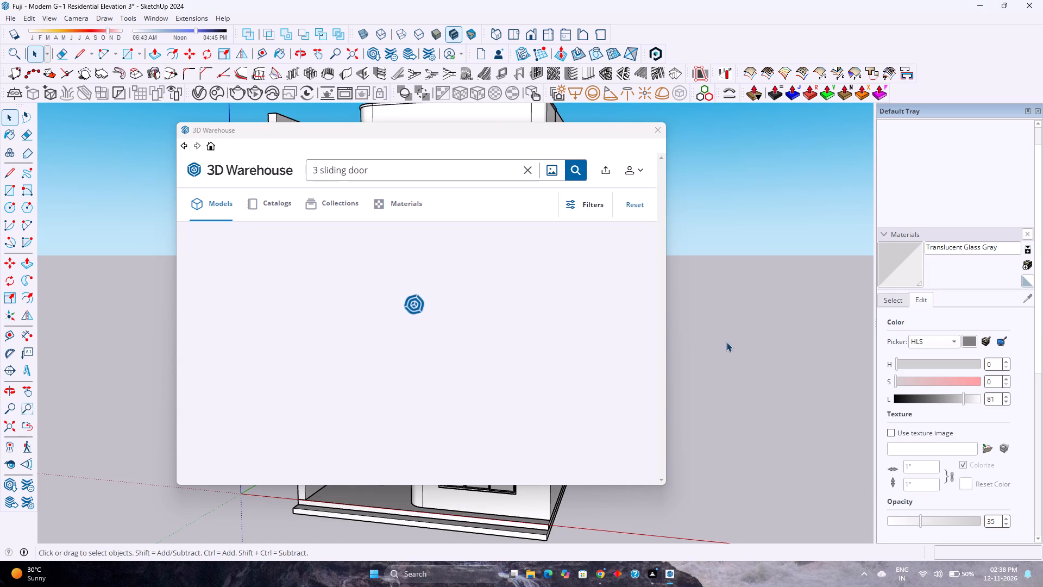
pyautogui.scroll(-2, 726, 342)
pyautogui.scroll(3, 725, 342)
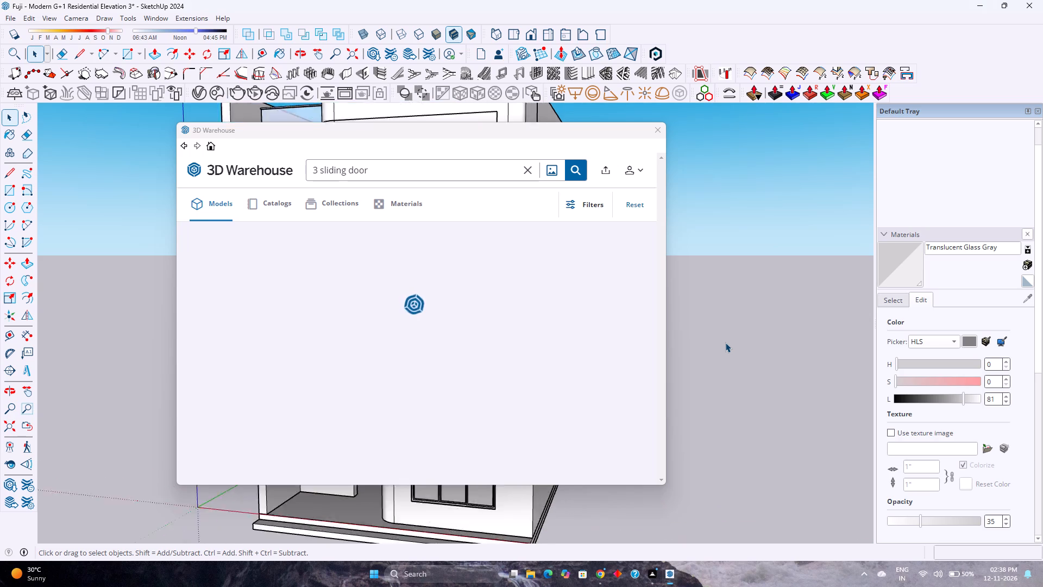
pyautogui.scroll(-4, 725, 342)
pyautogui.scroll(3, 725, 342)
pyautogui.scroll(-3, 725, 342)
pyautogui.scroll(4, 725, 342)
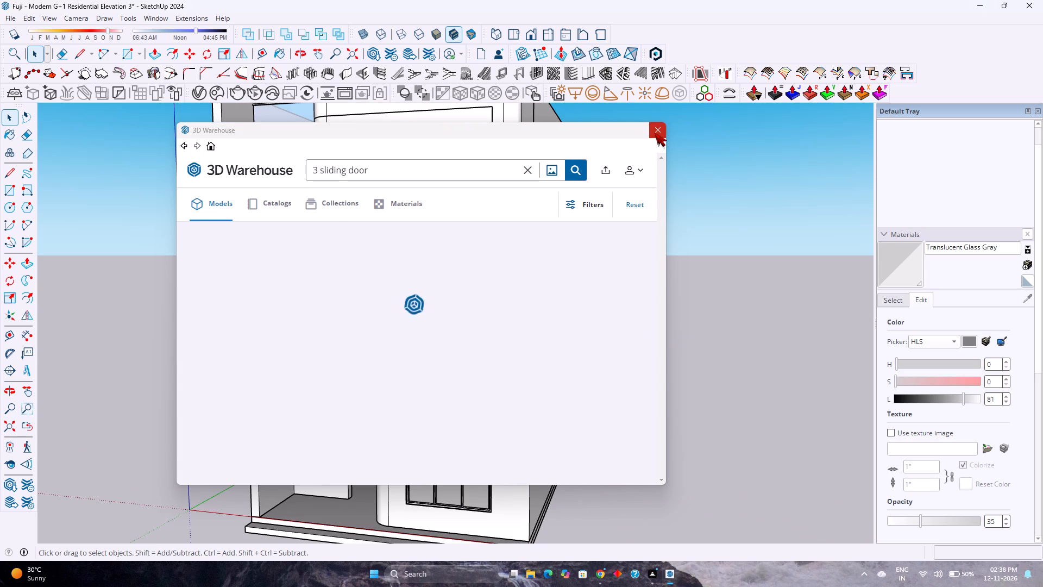
# Close the 3D Warehouse window.
pyautogui.click(655, 133)
# Select the building group and examine the front façade with its balconies, louvres and door and window openings.
pyautogui.scroll(-4, 454, 291)
pyautogui.click(456, 292)
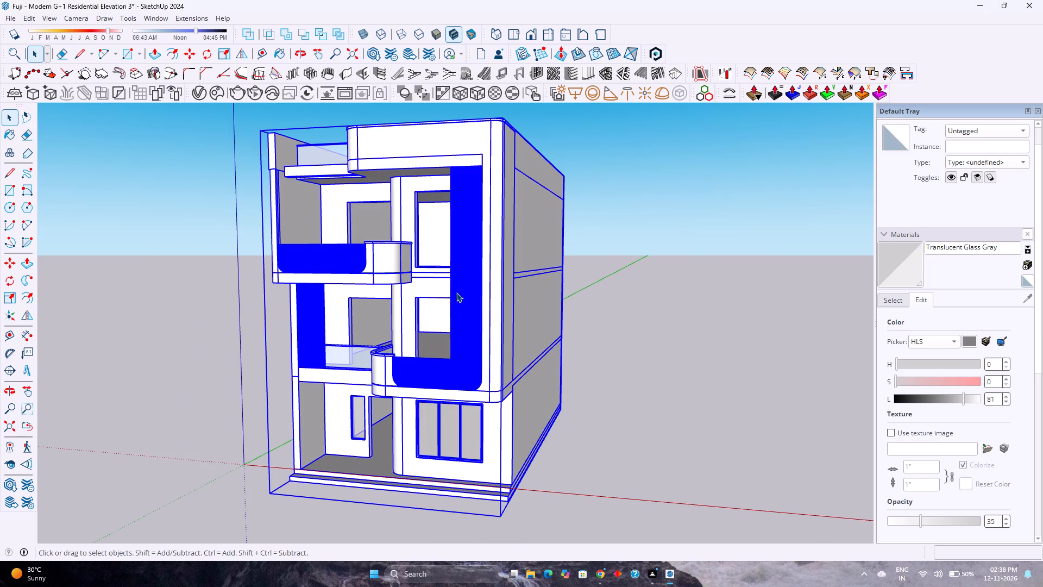
pyautogui.scroll(2, 456, 292)
pyautogui.scroll(-3, 456, 292)
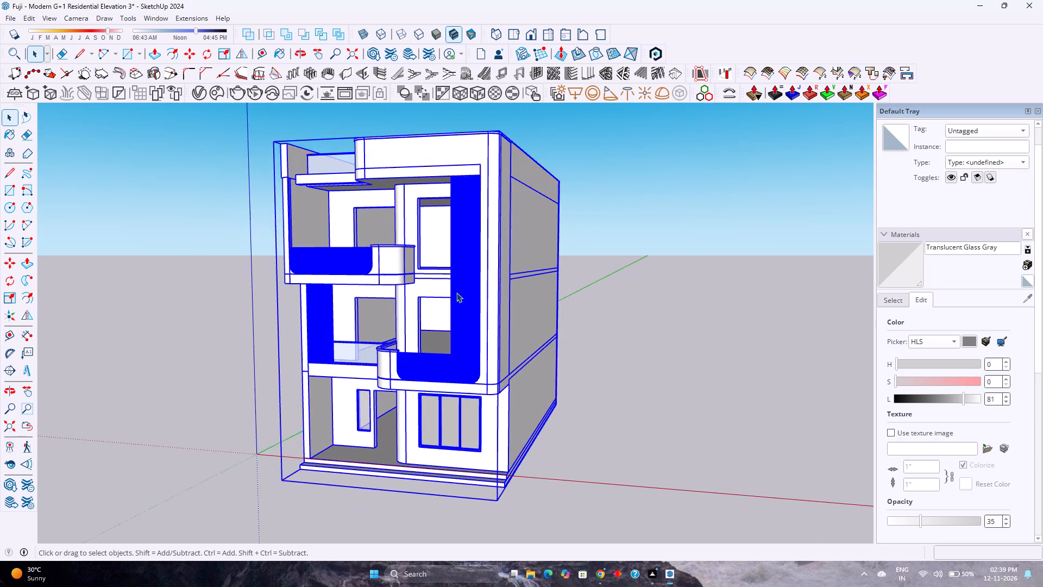
pyautogui.scroll(3, 456, 292)
pyautogui.scroll(-3, 456, 292)
pyautogui.scroll(2, 456, 292)
pyautogui.scroll(-3, 456, 292)
pyautogui.scroll(3, 456, 292)
pyautogui.scroll(-3, 456, 292)
pyautogui.scroll(4, 456, 292)
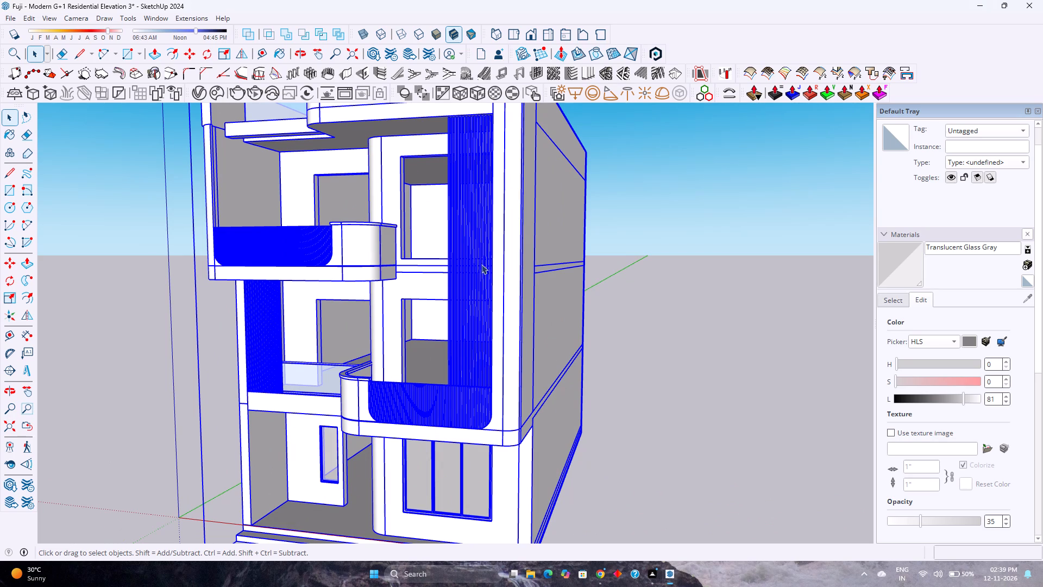
pyautogui.scroll(-3, 473, 302)
pyautogui.scroll(1, 473, 302)
pyautogui.scroll(-1, 473, 302)
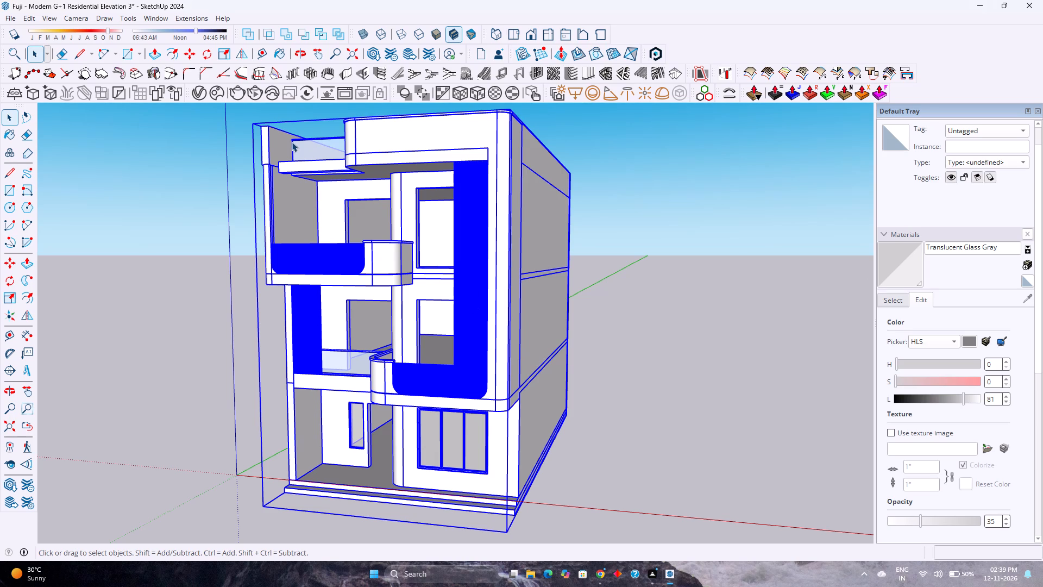
pyautogui.scroll(-5, 345, 115)
pyautogui.scroll(4, 345, 115)
pyautogui.scroll(-4, 345, 115)
pyautogui.click(345, 115)
pyautogui.scroll(-4, 97, 144)
pyautogui.scroll(4, 99, 142)
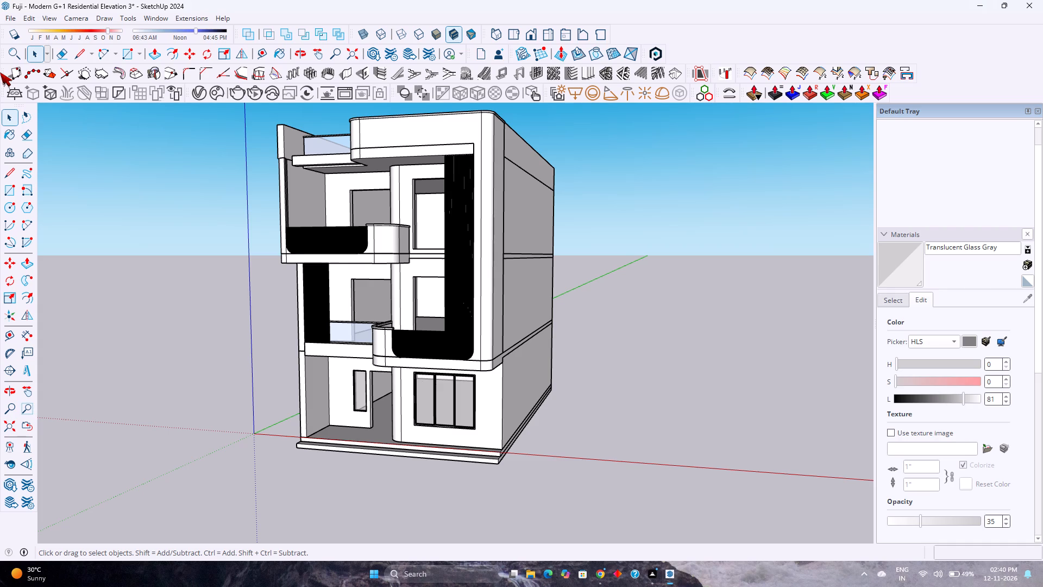
pyautogui.scroll(-2, 471, 330)
pyautogui.scroll(3, 480, 343)
pyautogui.click(480, 343)
pyautogui.scroll(-1, 469, 340)
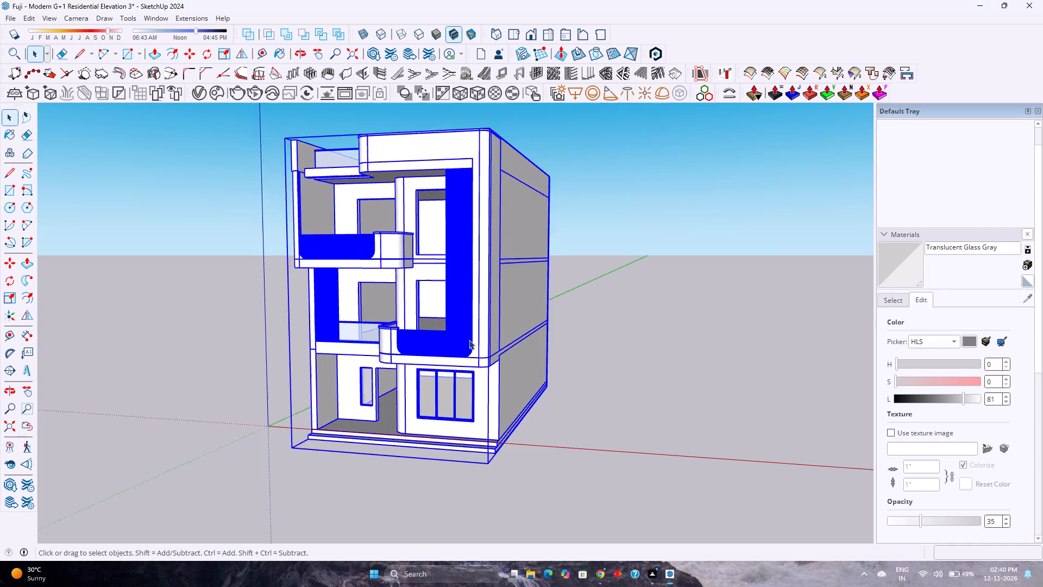
# Clear the selection of the building group.
pyautogui.scroll(-2, 469, 340)
pyautogui.scroll(4, 469, 340)
pyautogui.rightClick(469, 340)
pyautogui.scroll(-3, 469, 340)
pyautogui.scroll(3, 469, 339)
pyautogui.click(571, 405)
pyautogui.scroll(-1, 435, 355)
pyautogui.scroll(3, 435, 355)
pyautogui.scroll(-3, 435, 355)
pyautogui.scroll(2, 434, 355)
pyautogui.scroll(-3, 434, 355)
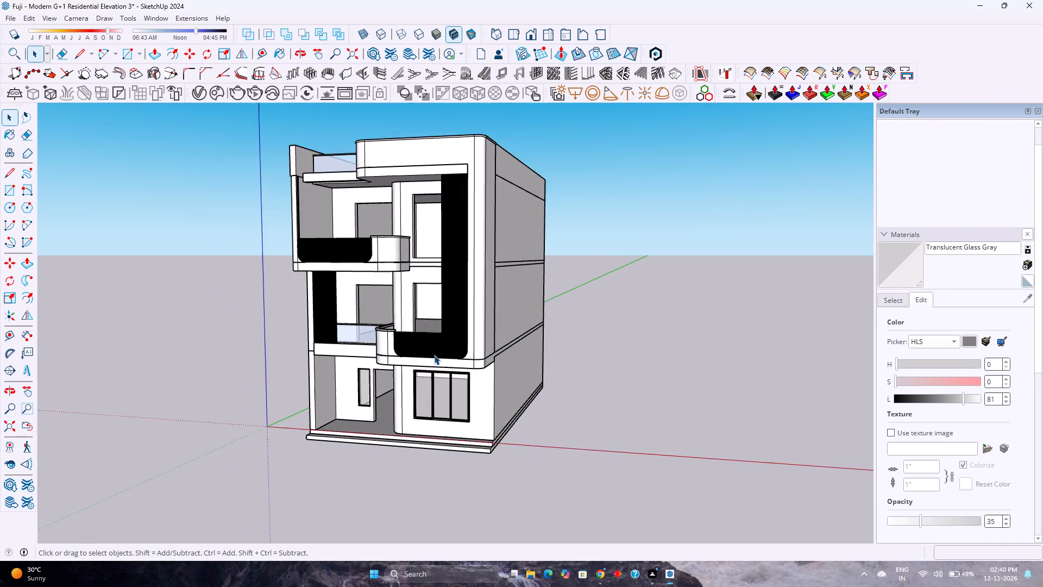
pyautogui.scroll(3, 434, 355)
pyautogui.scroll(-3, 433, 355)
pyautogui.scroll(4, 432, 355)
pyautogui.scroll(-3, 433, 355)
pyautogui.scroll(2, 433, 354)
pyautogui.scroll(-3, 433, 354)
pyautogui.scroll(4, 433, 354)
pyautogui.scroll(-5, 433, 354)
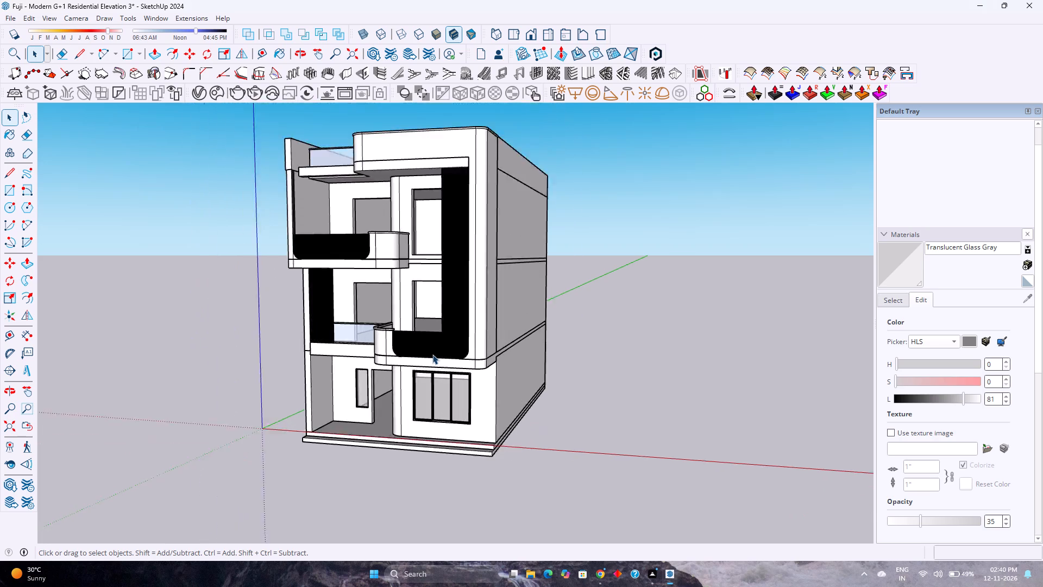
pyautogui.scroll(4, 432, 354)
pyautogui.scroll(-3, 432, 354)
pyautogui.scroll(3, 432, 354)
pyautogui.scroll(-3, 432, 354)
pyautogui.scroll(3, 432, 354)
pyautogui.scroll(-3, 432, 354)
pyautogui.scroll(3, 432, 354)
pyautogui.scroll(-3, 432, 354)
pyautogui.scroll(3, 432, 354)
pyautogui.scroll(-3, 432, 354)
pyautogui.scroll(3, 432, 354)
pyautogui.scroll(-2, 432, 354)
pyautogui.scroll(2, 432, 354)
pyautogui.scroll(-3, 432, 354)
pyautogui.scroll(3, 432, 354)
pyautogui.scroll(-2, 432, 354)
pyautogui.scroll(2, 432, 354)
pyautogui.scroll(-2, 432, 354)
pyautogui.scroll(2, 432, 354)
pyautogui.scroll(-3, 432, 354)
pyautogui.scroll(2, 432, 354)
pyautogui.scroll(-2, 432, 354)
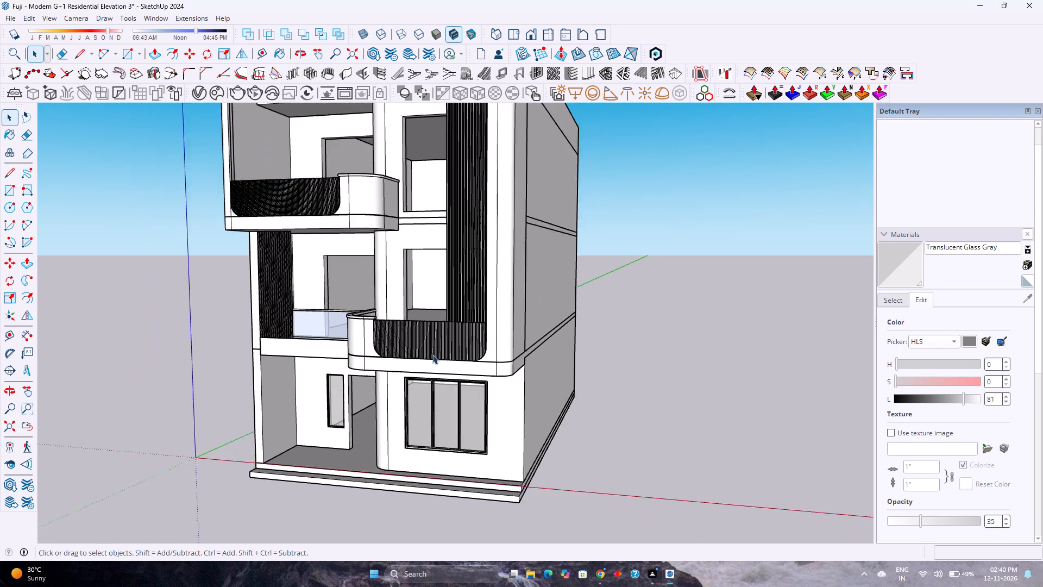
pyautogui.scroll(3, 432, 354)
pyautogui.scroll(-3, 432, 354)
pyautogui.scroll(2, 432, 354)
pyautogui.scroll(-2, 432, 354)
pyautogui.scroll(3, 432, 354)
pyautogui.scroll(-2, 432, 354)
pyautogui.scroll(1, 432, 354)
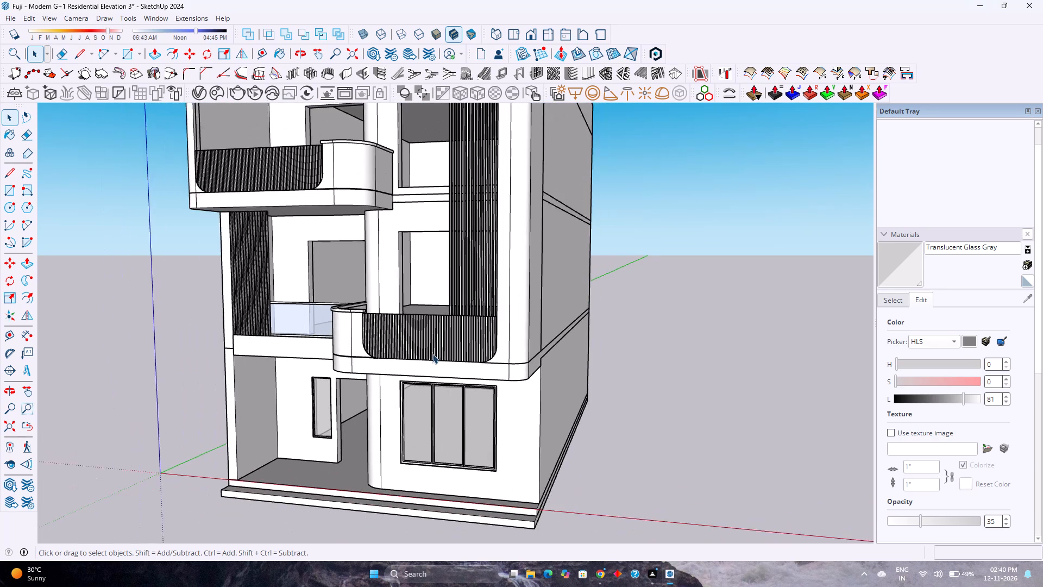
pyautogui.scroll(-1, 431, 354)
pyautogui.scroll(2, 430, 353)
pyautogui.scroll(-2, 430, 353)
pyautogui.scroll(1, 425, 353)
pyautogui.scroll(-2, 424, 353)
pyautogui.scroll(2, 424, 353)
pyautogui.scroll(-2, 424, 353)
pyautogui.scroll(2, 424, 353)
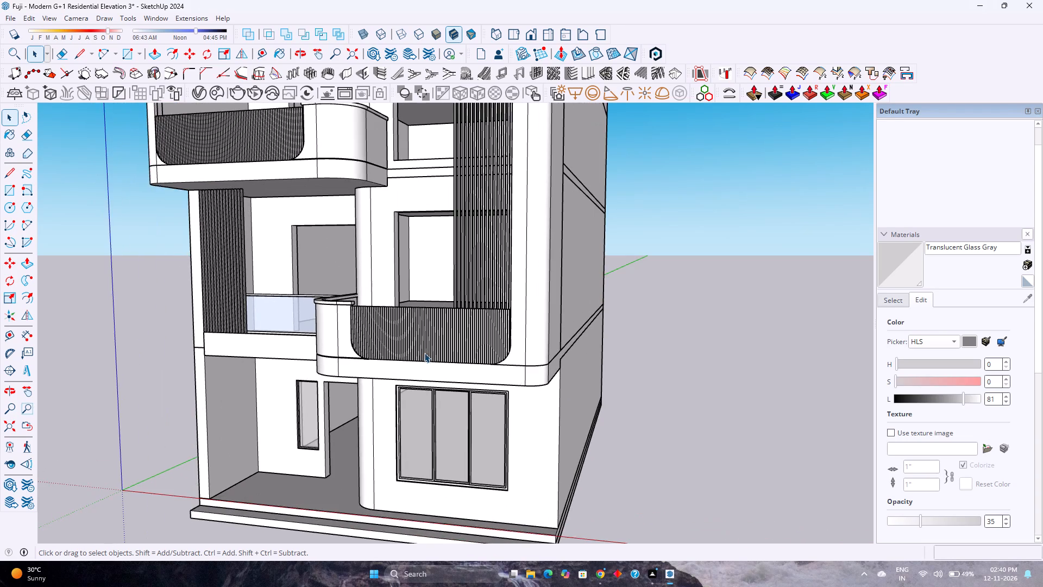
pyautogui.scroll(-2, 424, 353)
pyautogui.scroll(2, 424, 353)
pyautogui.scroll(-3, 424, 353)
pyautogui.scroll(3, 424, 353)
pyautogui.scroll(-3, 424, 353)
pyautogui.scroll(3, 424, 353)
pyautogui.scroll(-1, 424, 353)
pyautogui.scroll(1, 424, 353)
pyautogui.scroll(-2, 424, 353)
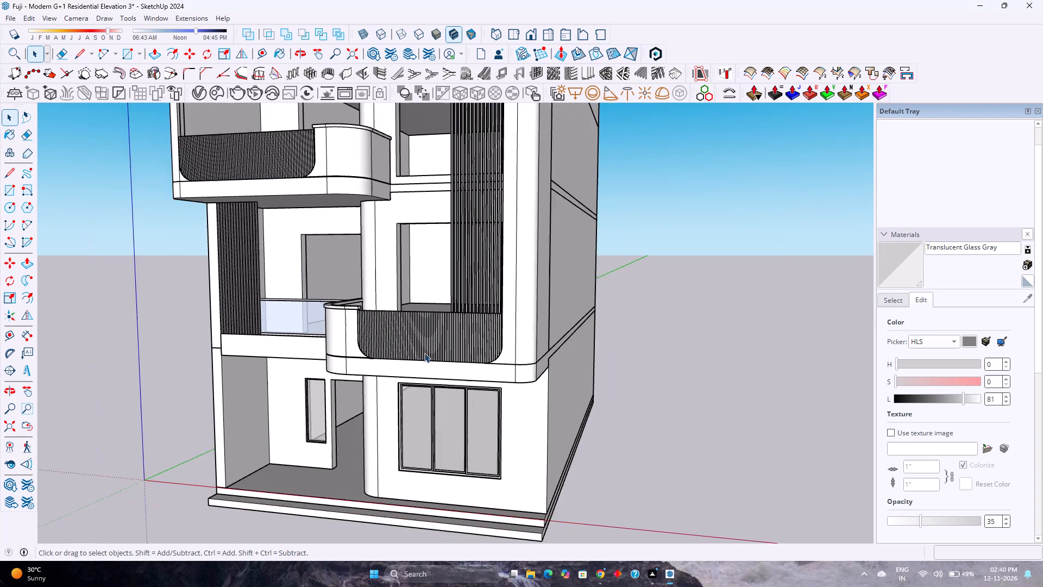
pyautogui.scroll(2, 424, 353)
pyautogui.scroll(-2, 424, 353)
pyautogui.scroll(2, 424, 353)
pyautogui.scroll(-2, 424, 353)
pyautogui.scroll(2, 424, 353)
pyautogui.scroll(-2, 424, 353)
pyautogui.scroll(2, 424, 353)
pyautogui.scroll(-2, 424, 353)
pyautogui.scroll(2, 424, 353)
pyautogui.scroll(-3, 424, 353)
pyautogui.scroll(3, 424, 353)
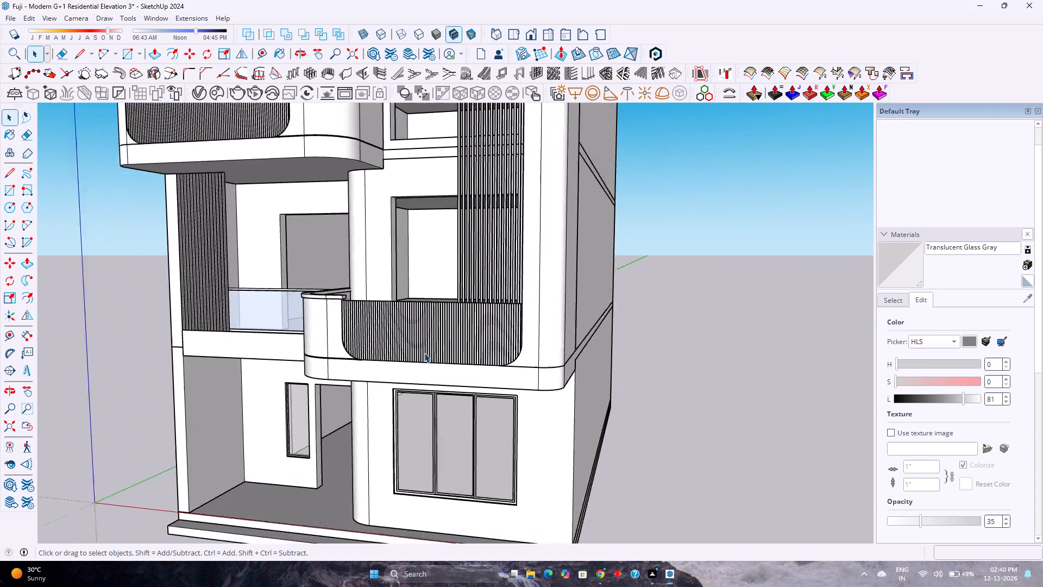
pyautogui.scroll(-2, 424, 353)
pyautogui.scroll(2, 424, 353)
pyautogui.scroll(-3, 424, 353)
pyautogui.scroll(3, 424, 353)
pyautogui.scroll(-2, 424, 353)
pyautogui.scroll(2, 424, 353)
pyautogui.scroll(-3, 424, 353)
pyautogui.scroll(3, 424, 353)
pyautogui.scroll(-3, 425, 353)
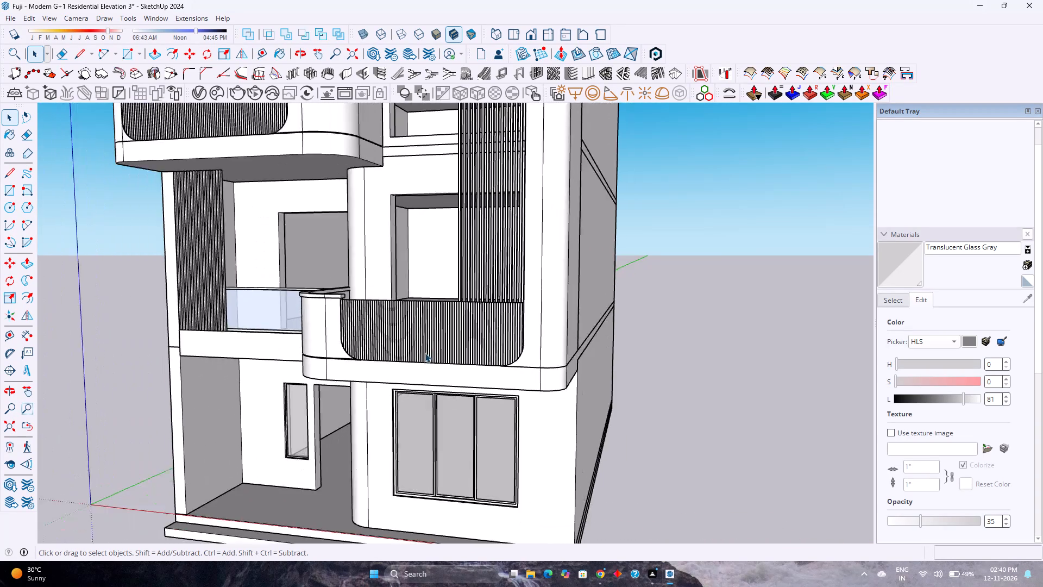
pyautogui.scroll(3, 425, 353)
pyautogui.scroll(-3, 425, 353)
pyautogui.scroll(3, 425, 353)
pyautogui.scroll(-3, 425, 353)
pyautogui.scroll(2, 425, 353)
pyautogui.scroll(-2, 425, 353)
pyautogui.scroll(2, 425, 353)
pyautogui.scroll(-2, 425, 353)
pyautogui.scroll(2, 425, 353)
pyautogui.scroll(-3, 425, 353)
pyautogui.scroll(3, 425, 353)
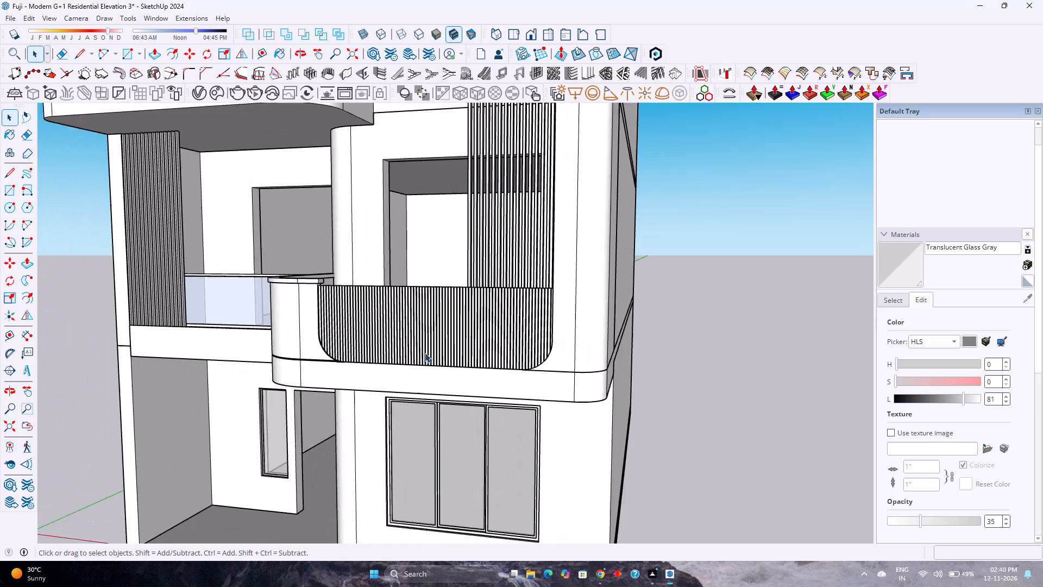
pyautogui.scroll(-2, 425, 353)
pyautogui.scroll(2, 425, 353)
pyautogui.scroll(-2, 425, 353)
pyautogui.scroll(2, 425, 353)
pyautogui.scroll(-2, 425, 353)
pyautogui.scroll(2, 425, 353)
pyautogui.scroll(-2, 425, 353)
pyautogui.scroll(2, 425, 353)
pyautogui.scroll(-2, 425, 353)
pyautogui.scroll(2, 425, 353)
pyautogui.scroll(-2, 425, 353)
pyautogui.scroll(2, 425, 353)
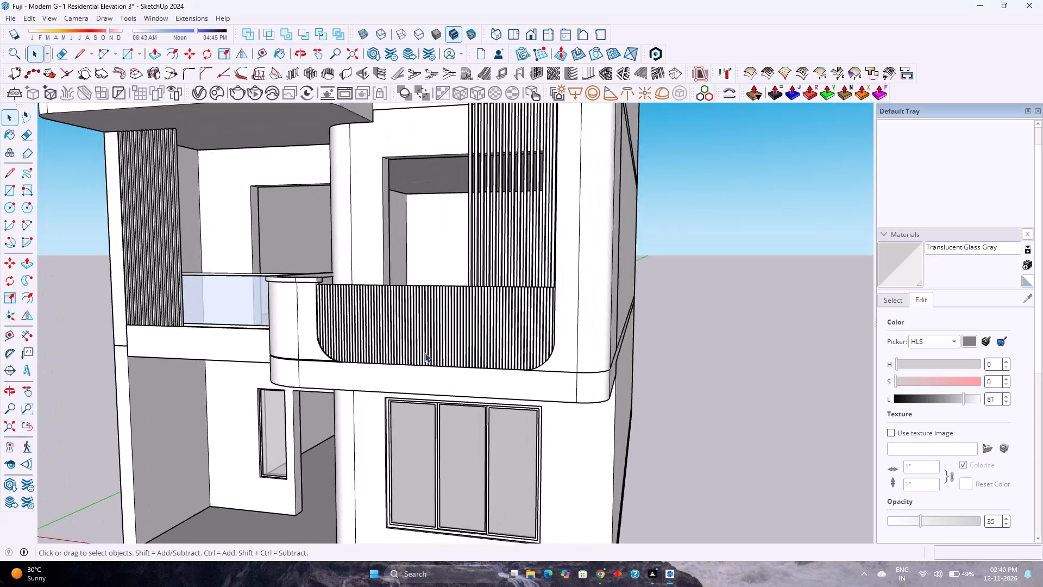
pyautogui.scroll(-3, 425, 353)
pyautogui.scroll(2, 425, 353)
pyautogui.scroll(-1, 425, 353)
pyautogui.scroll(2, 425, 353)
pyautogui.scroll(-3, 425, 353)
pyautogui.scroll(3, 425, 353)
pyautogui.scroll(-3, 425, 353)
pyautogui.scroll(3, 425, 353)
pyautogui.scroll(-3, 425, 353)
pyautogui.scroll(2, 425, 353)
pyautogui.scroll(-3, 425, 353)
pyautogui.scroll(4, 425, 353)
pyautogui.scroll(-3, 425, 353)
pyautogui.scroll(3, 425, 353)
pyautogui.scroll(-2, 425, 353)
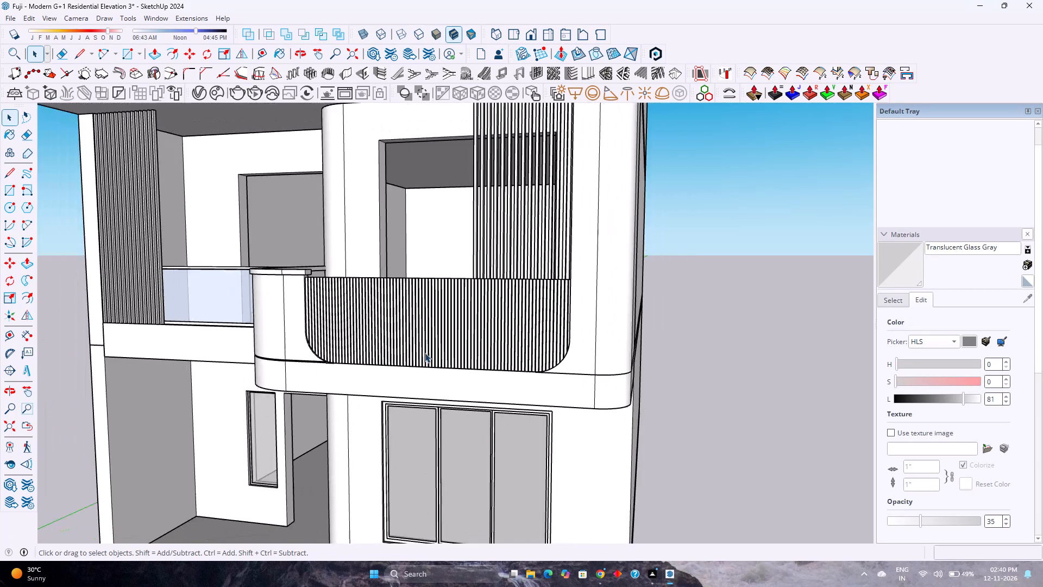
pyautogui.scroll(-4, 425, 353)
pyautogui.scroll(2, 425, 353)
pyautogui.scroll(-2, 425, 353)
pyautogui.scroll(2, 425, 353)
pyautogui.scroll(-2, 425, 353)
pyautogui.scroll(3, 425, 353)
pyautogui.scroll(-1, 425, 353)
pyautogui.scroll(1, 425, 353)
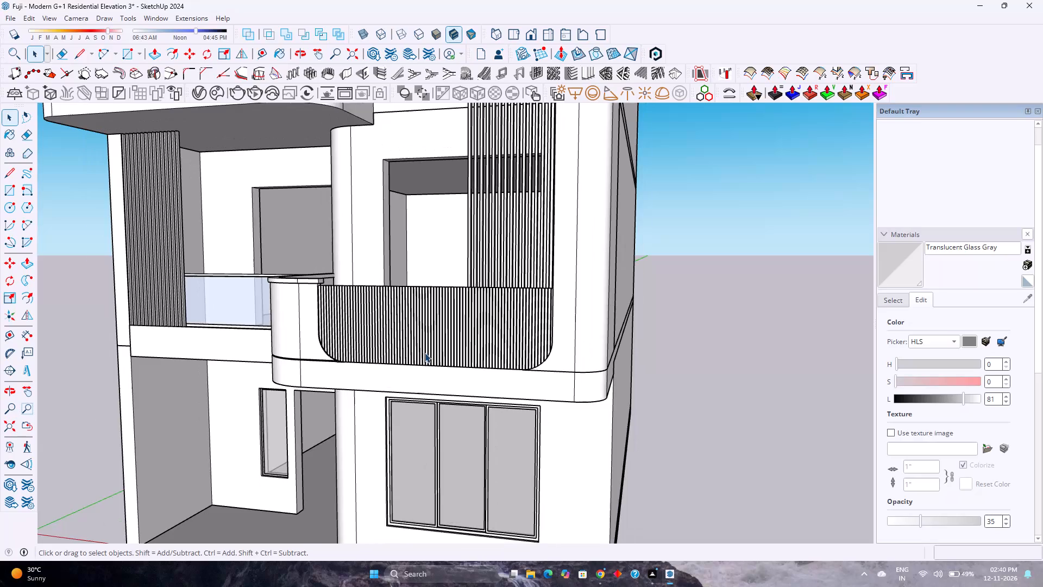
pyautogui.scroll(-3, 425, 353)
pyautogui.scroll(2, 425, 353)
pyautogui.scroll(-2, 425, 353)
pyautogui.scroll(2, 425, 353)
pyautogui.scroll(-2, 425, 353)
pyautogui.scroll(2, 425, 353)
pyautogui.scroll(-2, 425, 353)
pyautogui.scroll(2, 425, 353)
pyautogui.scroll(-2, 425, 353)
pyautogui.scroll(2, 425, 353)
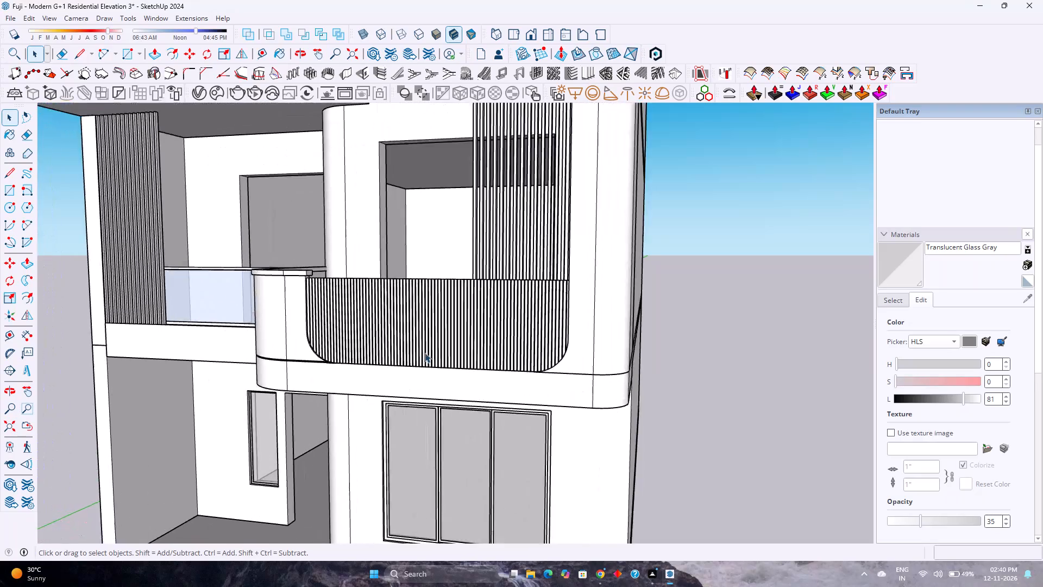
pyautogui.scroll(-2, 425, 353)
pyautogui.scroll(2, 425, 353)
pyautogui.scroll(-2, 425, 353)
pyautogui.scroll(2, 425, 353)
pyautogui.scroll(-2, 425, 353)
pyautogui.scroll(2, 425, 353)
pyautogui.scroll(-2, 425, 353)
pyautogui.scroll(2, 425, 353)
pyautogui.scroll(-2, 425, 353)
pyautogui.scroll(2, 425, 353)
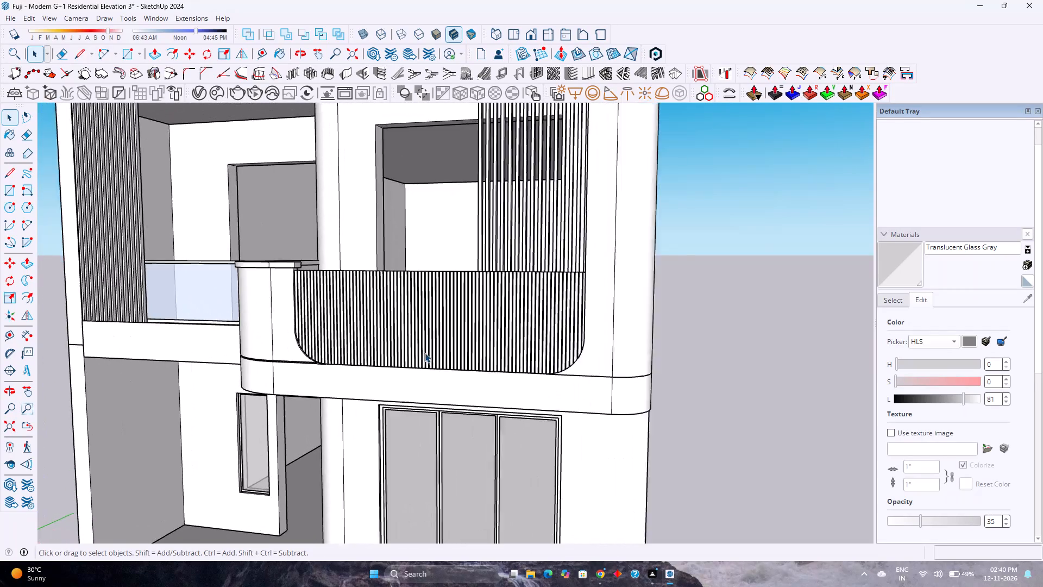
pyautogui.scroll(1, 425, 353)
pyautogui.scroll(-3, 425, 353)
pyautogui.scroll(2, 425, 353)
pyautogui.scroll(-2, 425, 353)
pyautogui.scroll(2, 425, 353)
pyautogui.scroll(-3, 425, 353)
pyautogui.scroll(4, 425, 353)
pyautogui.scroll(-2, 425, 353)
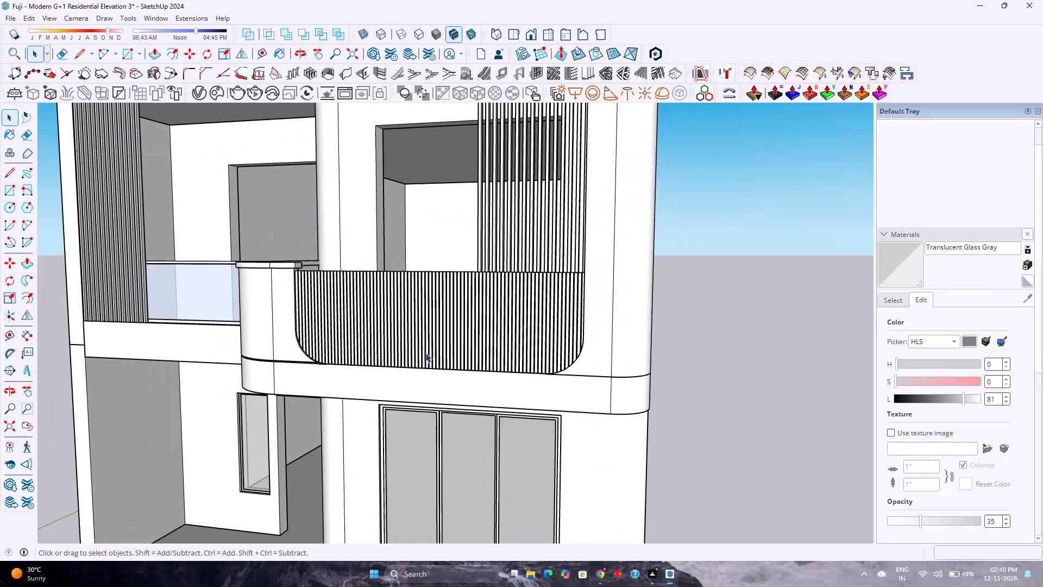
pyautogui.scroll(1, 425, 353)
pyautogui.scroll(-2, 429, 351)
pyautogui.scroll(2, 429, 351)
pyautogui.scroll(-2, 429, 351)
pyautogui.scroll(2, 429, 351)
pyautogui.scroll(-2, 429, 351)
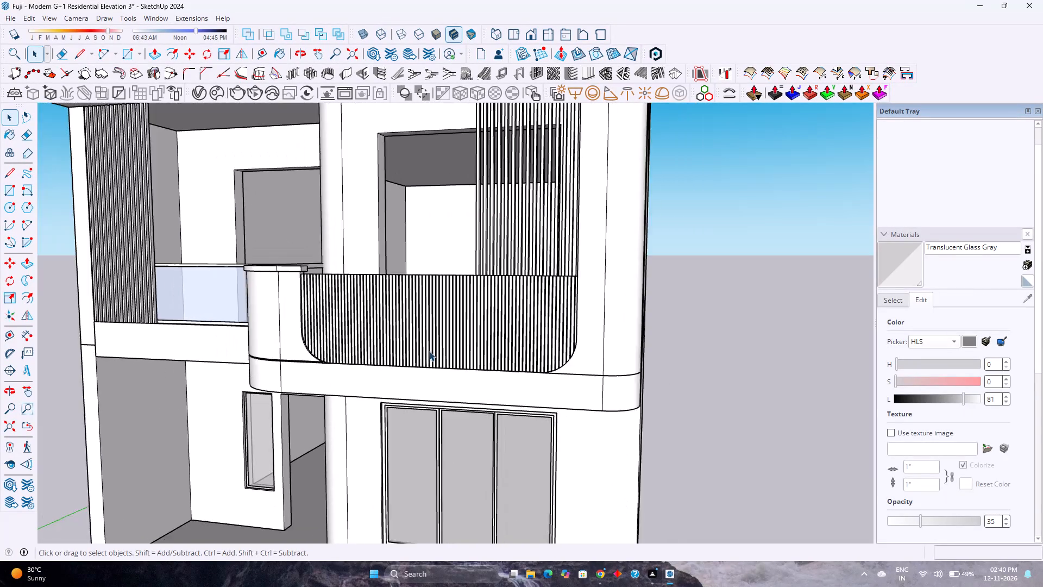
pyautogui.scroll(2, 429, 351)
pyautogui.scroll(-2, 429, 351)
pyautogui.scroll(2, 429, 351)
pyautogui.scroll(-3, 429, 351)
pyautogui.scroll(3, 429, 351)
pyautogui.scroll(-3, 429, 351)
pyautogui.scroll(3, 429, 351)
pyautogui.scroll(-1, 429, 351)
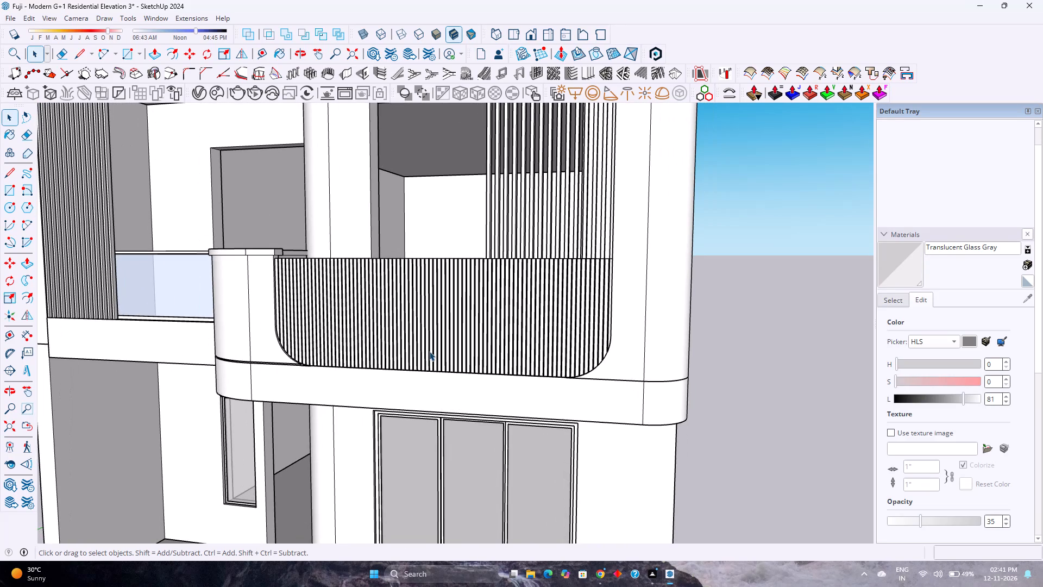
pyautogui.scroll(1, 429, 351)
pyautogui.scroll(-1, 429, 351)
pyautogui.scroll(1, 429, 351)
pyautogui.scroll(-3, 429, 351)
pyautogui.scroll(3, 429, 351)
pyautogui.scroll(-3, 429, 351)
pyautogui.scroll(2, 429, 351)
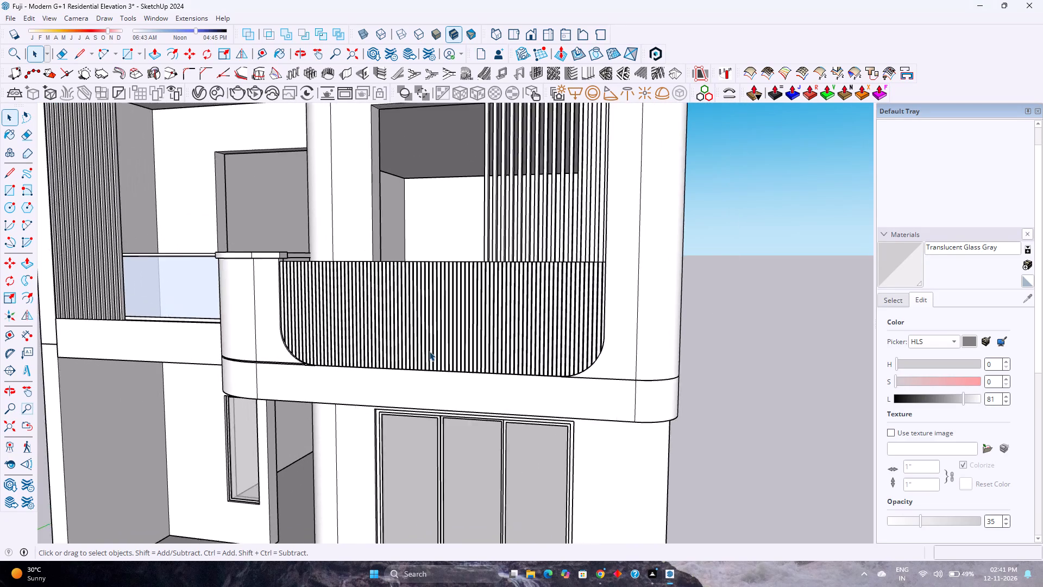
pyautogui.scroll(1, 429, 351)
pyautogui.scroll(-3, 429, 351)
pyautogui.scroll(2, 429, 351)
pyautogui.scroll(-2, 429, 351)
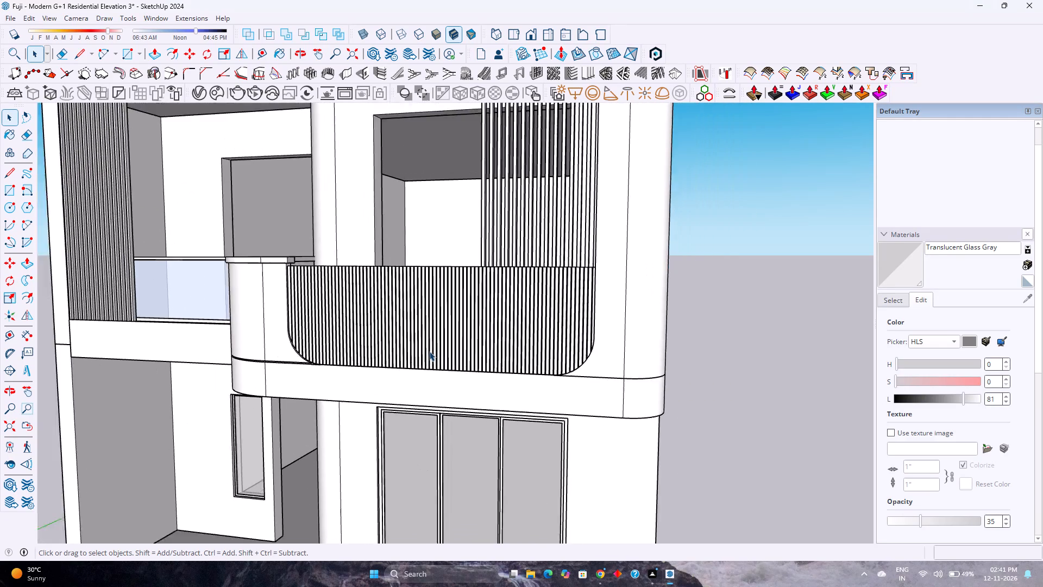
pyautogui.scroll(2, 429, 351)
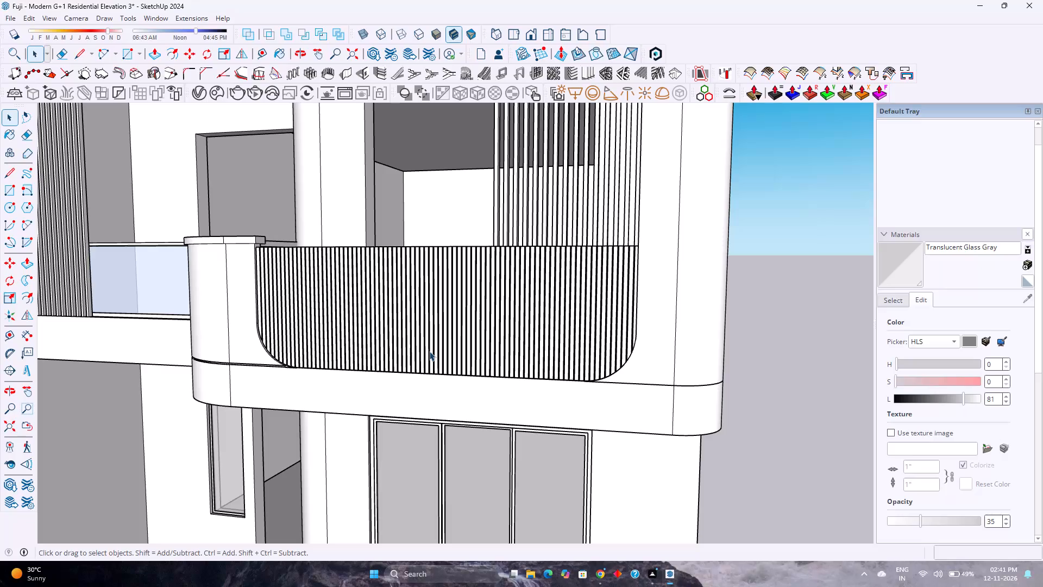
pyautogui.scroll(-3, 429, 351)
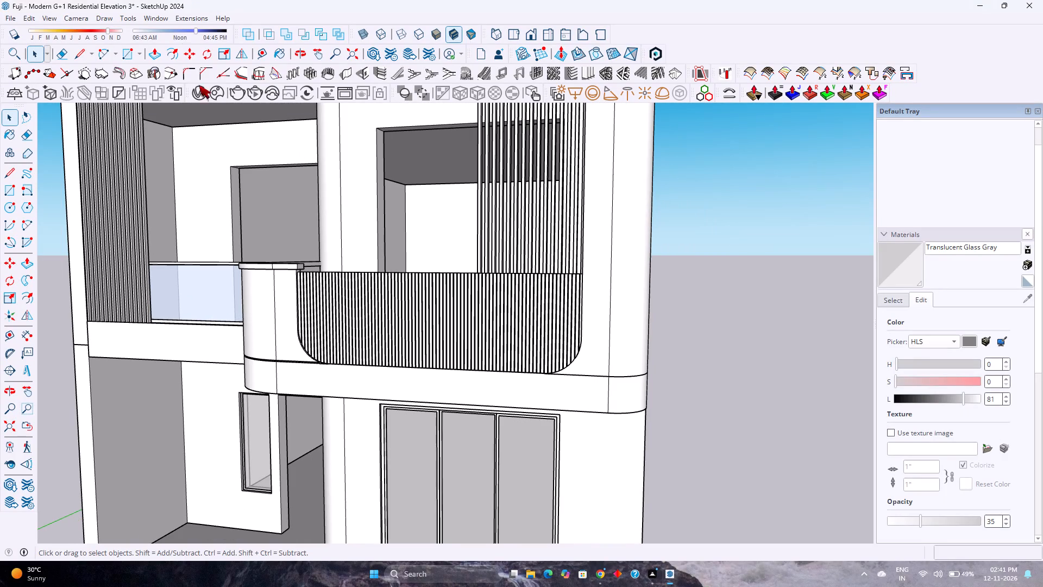
# Reopen 3D Warehouse and run the model search for "3 sliding door" again.
pyautogui.click(157, 16)
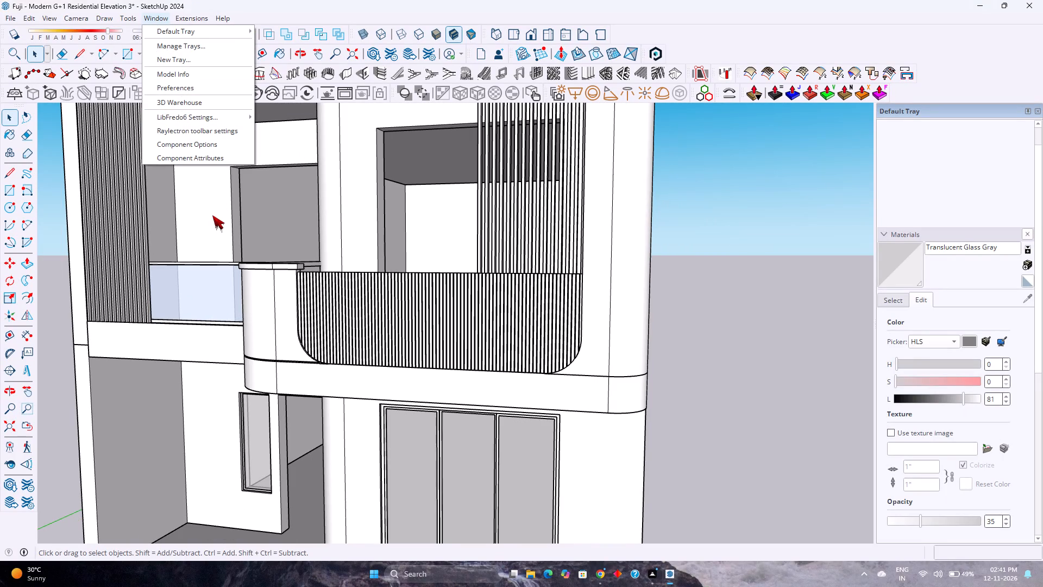
pyautogui.scroll(-2, 227, 296)
pyautogui.click(190, 104)
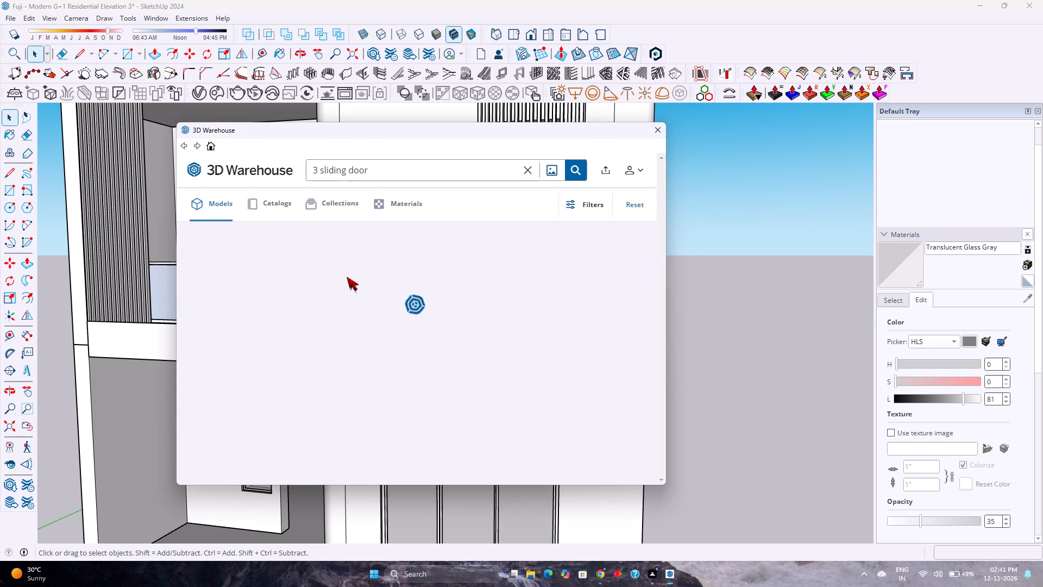
pyautogui.click(579, 168)
# Look through the "3 sliding door" models for a three-panel door that suits the façade openings.
pyautogui.scroll(-3, 461, 258)
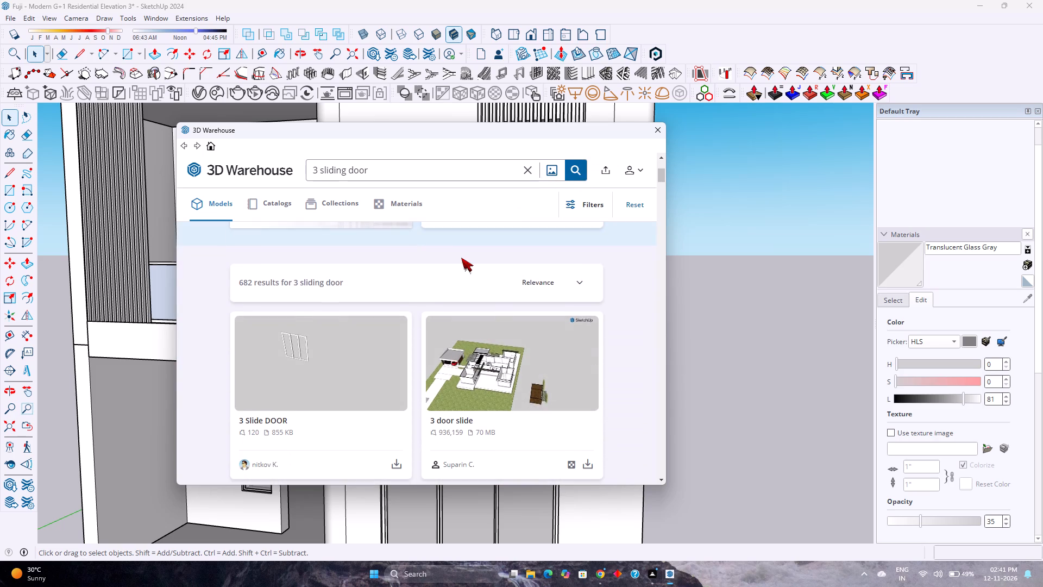
pyautogui.scroll(-10, 411, 293)
pyautogui.scroll(3, 372, 311)
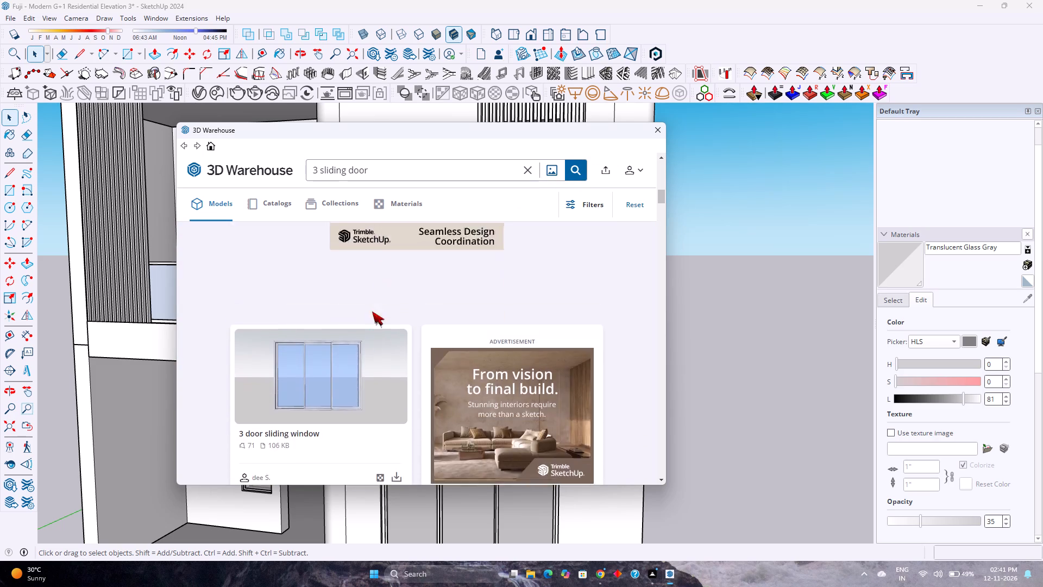
pyautogui.scroll(1, 372, 311)
pyautogui.scroll(-3, 372, 311)
pyautogui.scroll(3, 372, 311)
pyautogui.scroll(-7, 372, 311)
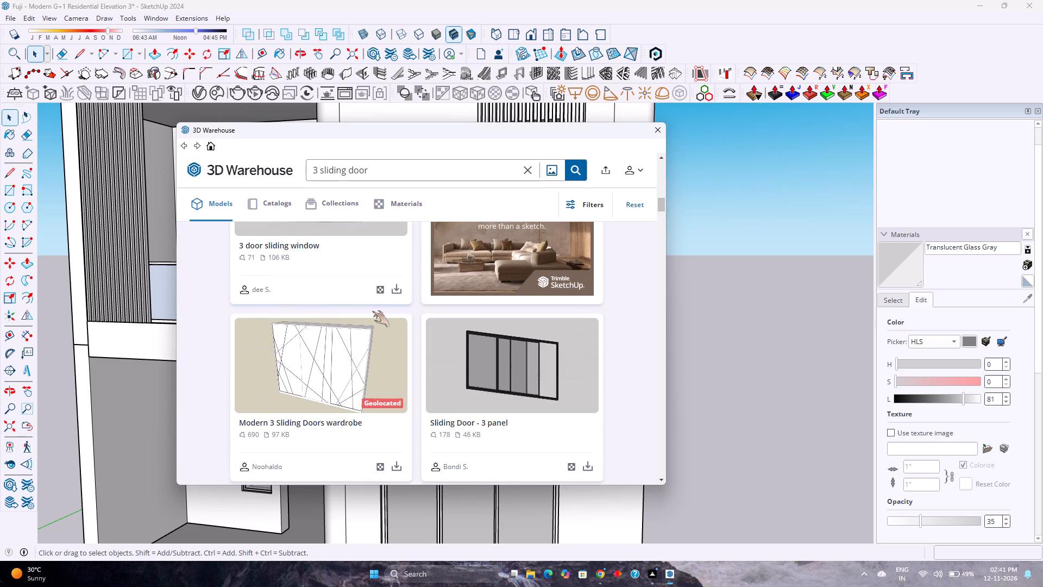
pyautogui.scroll(-2, 360, 355)
pyautogui.scroll(-4, 463, 374)
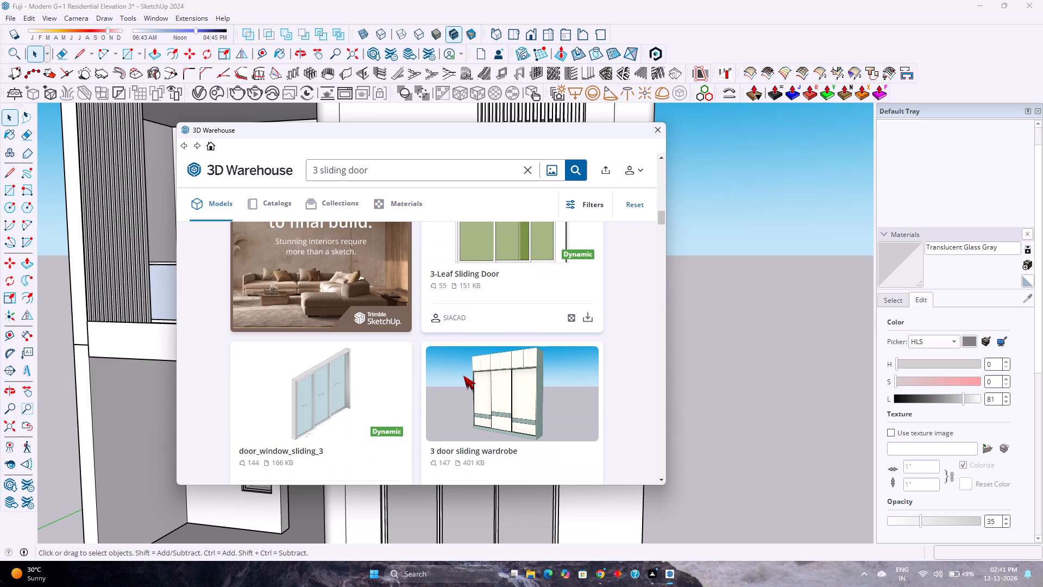
pyautogui.scroll(-8, 463, 376)
pyautogui.scroll(3, 463, 376)
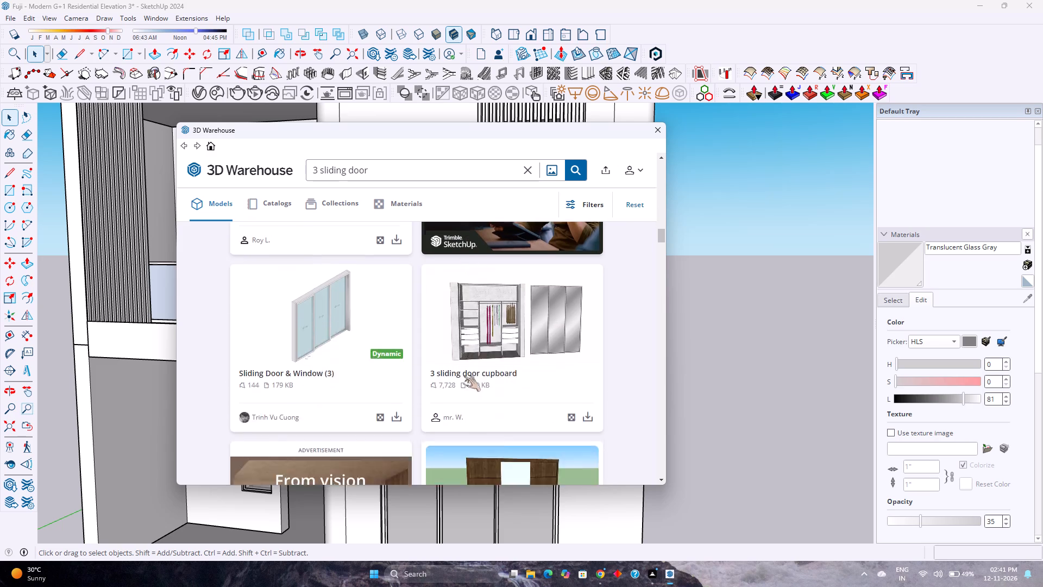
pyautogui.scroll(-3, 463, 376)
pyautogui.scroll(3, 463, 376)
pyautogui.scroll(-3, 463, 376)
pyautogui.scroll(3, 463, 376)
pyautogui.scroll(-1, 463, 376)
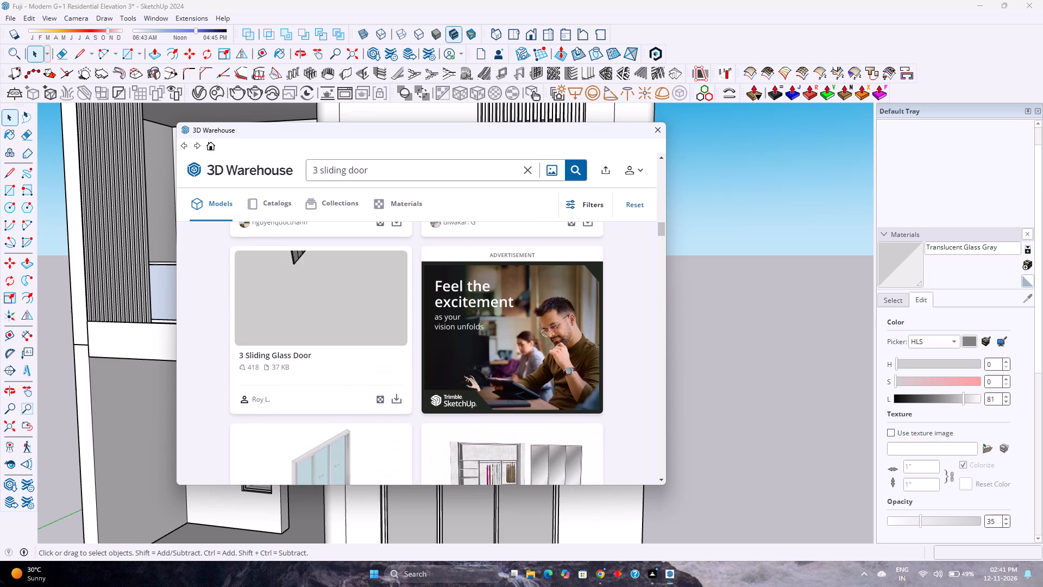
pyautogui.scroll(1, 463, 376)
pyautogui.scroll(-3, 463, 376)
pyautogui.scroll(2, 463, 376)
pyautogui.scroll(-2, 463, 376)
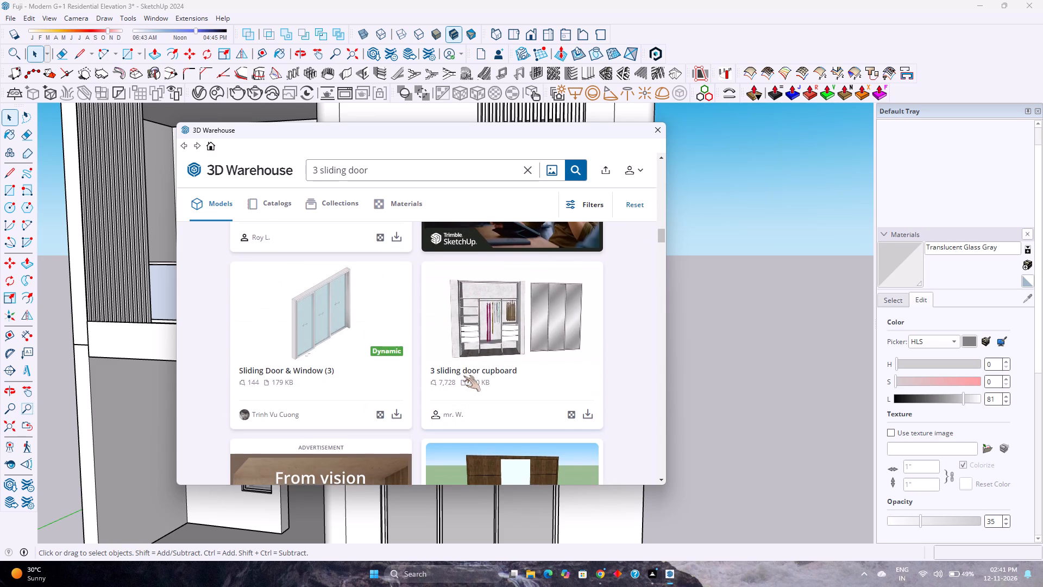
pyautogui.scroll(-1, 463, 376)
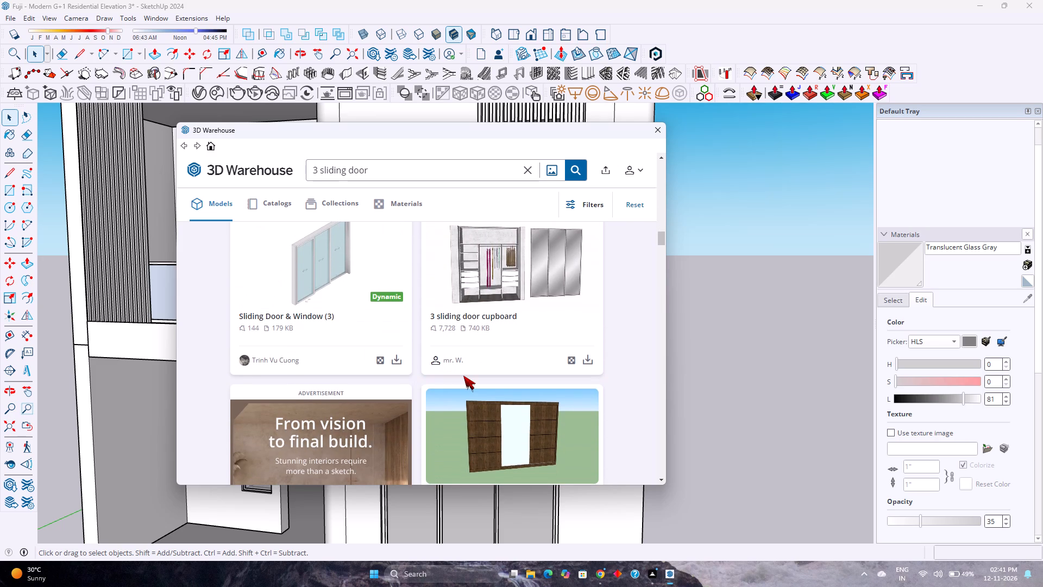
pyautogui.scroll(1, 463, 376)
pyautogui.scroll(-3, 462, 376)
pyautogui.scroll(3, 462, 377)
pyautogui.scroll(-7, 462, 377)
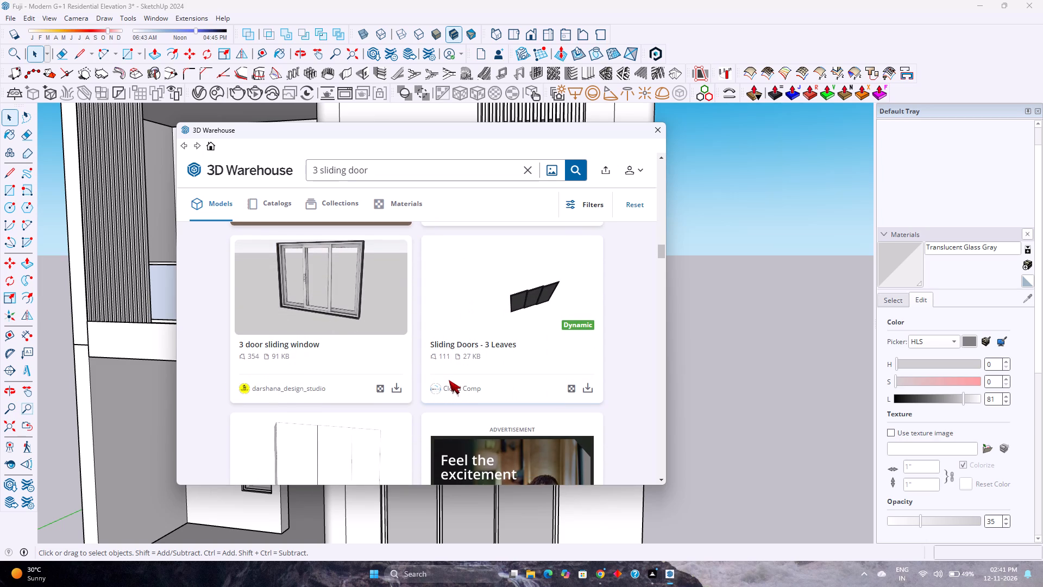
pyautogui.scroll(-2, 442, 380)
pyautogui.scroll(2, 442, 380)
pyautogui.scroll(-2, 442, 380)
pyautogui.scroll(2, 442, 380)
pyautogui.scroll(-3, 442, 380)
pyautogui.scroll(2, 442, 380)
pyautogui.scroll(-2, 442, 380)
pyautogui.scroll(3, 442, 380)
pyautogui.scroll(-2, 442, 380)
pyautogui.scroll(2, 442, 380)
pyautogui.scroll(-6, 442, 380)
pyautogui.scroll(3, 436, 381)
pyautogui.scroll(-3, 436, 381)
pyautogui.scroll(2, 436, 381)
pyautogui.scroll(-2, 436, 381)
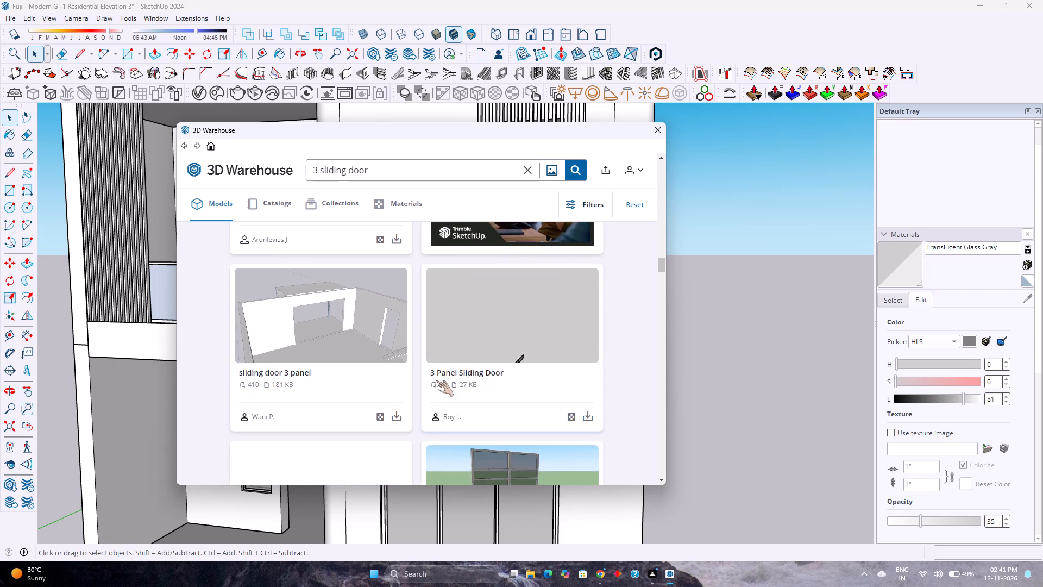
pyautogui.scroll(4, 436, 380)
pyautogui.scroll(-8, 436, 384)
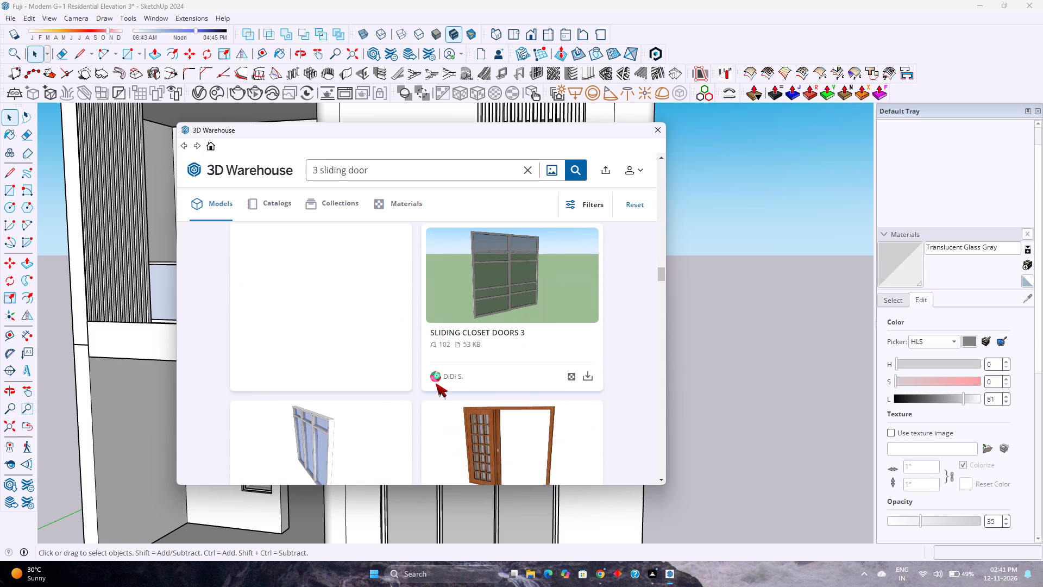
pyautogui.scroll(-3, 435, 383)
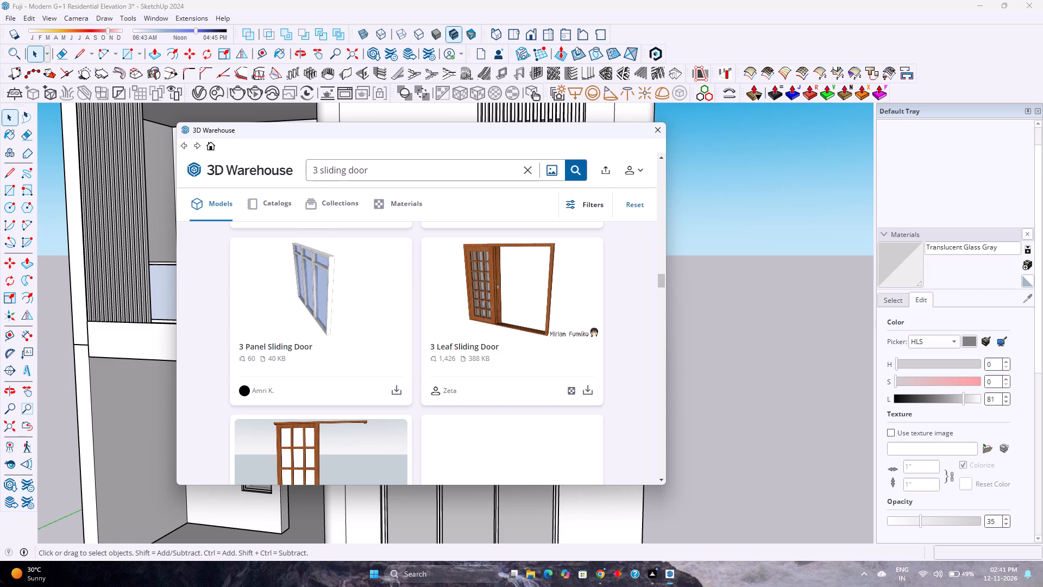
# Change the 3D Warehouse search term to "triple sliding door" and run the model search.
pyautogui.click(321, 173)
pyautogui.press('Left')
pyautogui.press('BackSpace')
pyautogui.press('BackSpace')
pyautogui.write('triple')
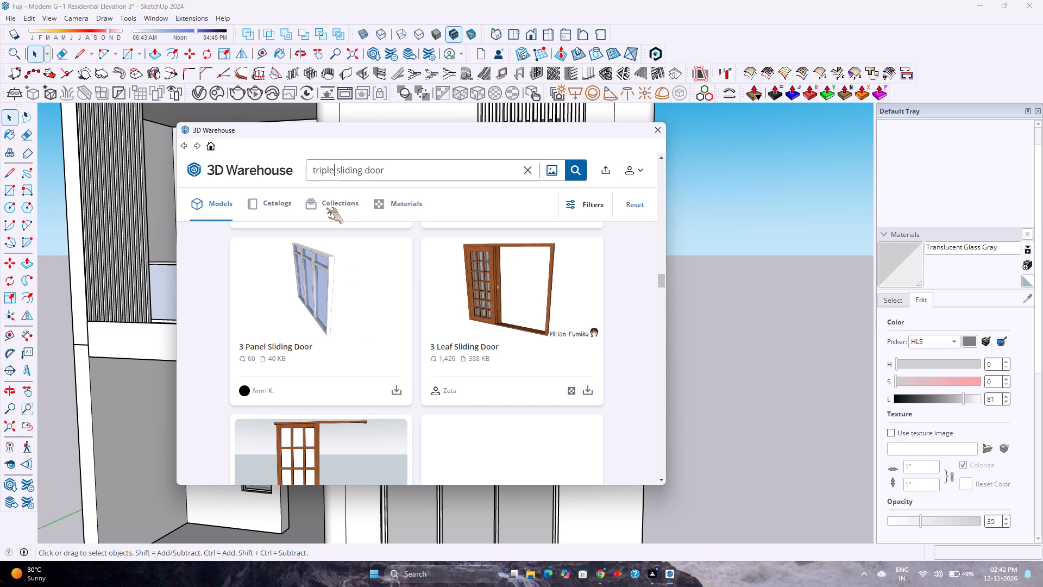
pyautogui.press('Return')
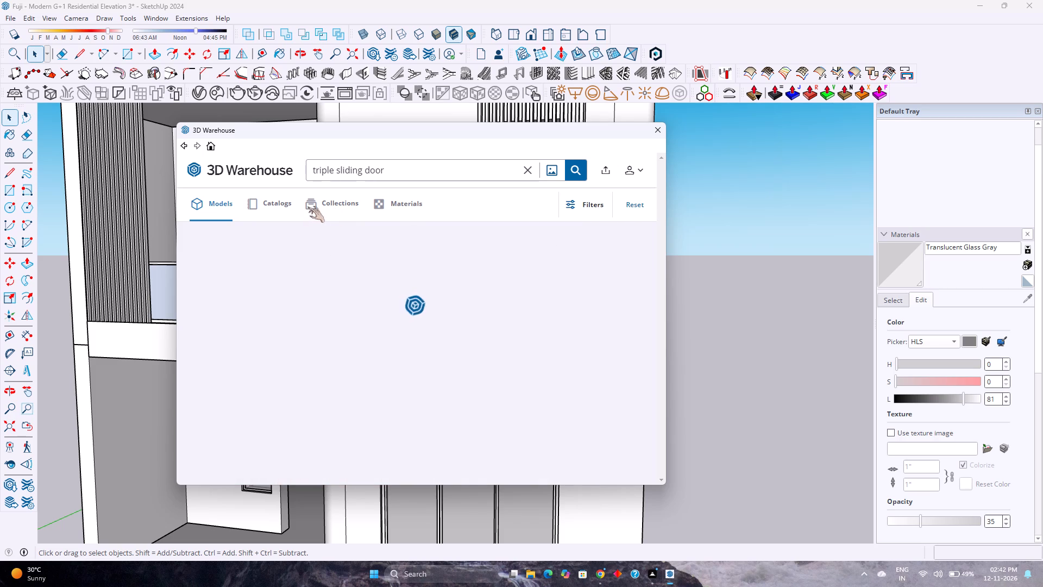
# Load the white-framed 517 KB "Triple Sliding Door" from the search results into the model and place it beside the building.
pyautogui.scroll(-1, 295, 273)
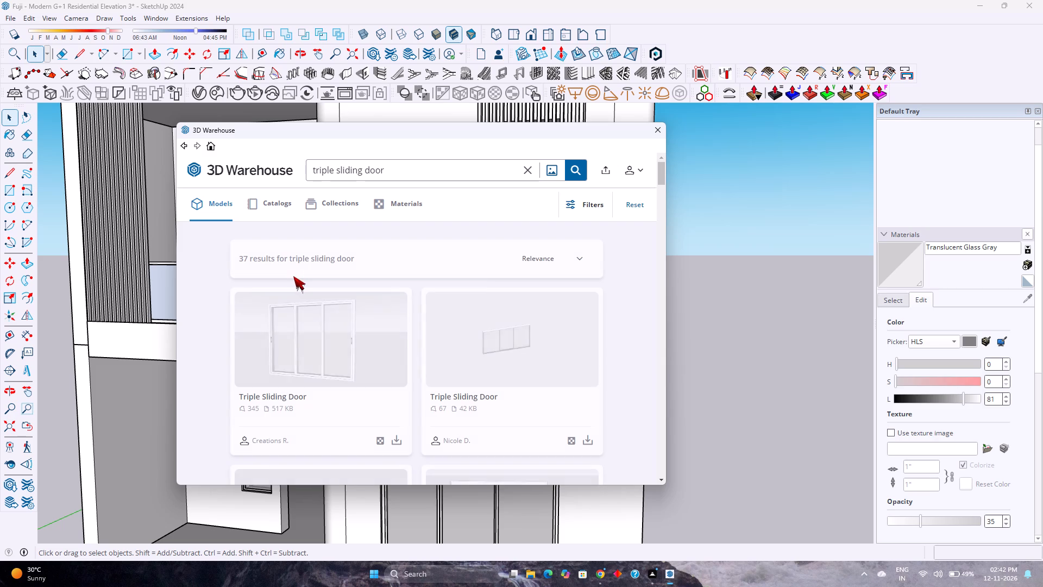
pyautogui.scroll(2, 293, 276)
pyautogui.scroll(-2, 293, 277)
pyautogui.scroll(1, 293, 278)
pyautogui.scroll(-3, 293, 278)
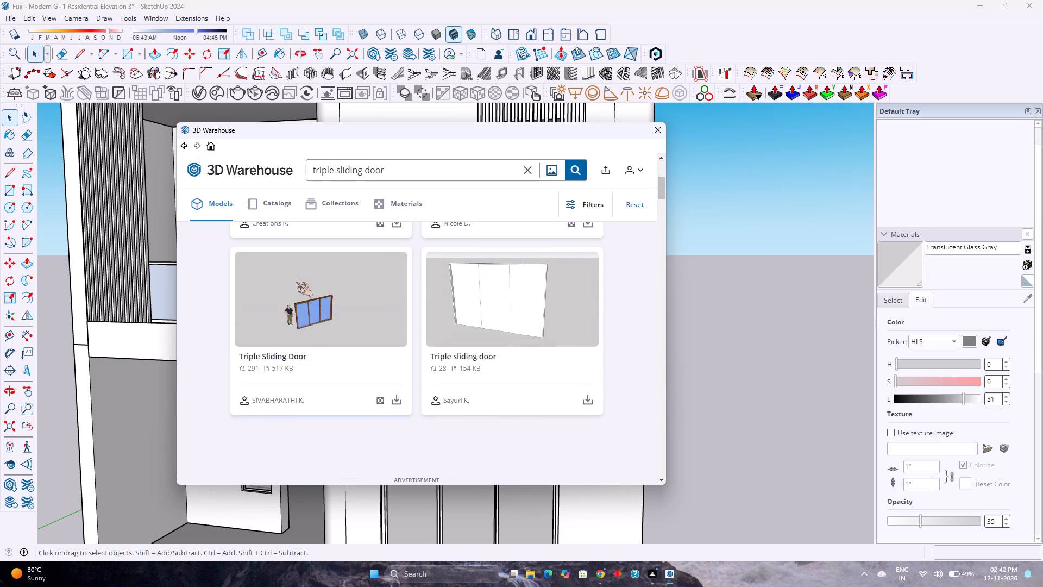
pyautogui.scroll(3, 296, 283)
pyautogui.scroll(8, 334, 317)
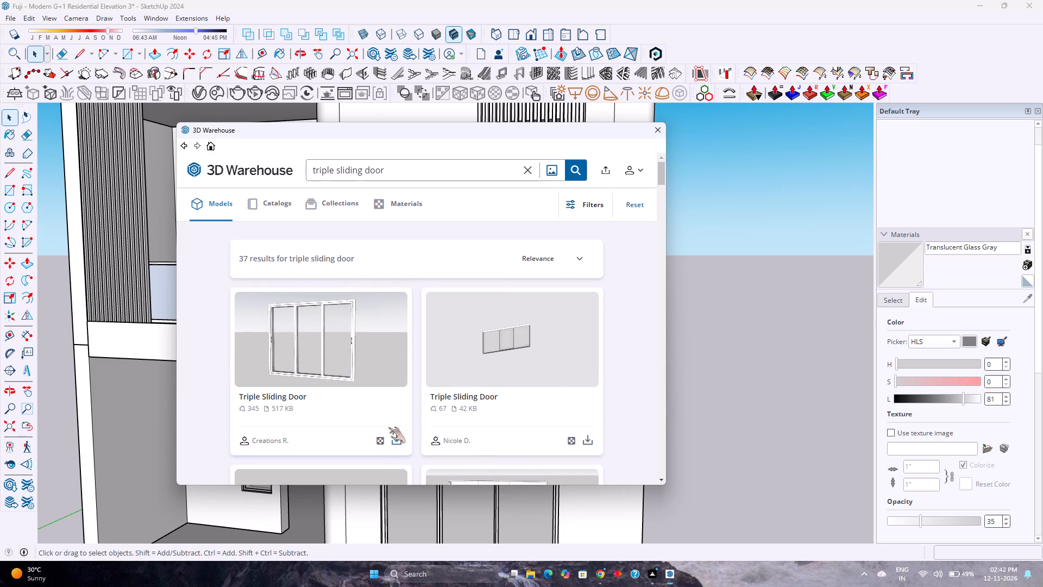
pyautogui.click(398, 443)
pyautogui.click(380, 315)
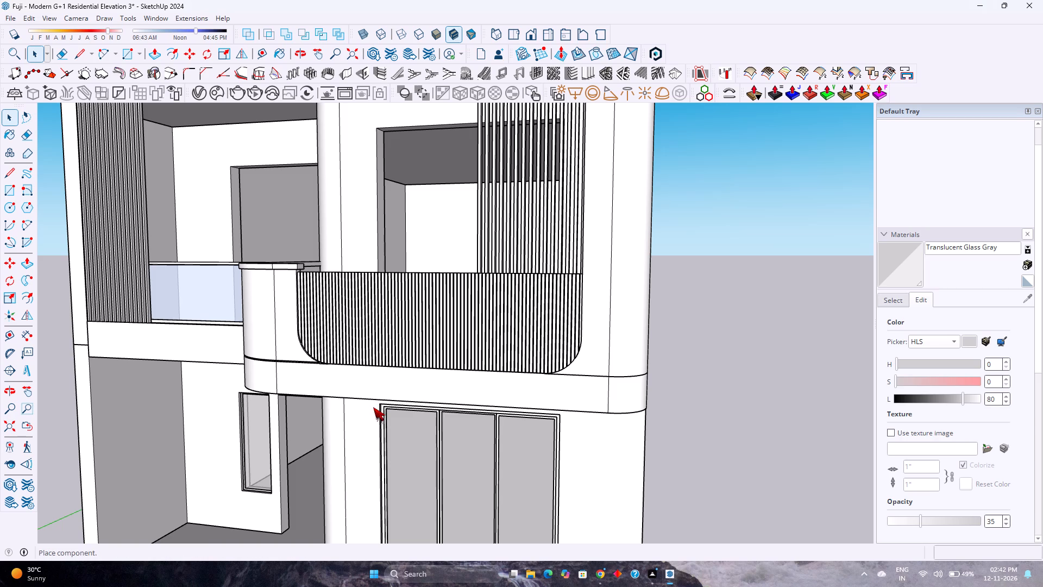
pyautogui.scroll(-3, 373, 407)
pyautogui.scroll(1, 373, 407)
pyautogui.scroll(-3, 373, 407)
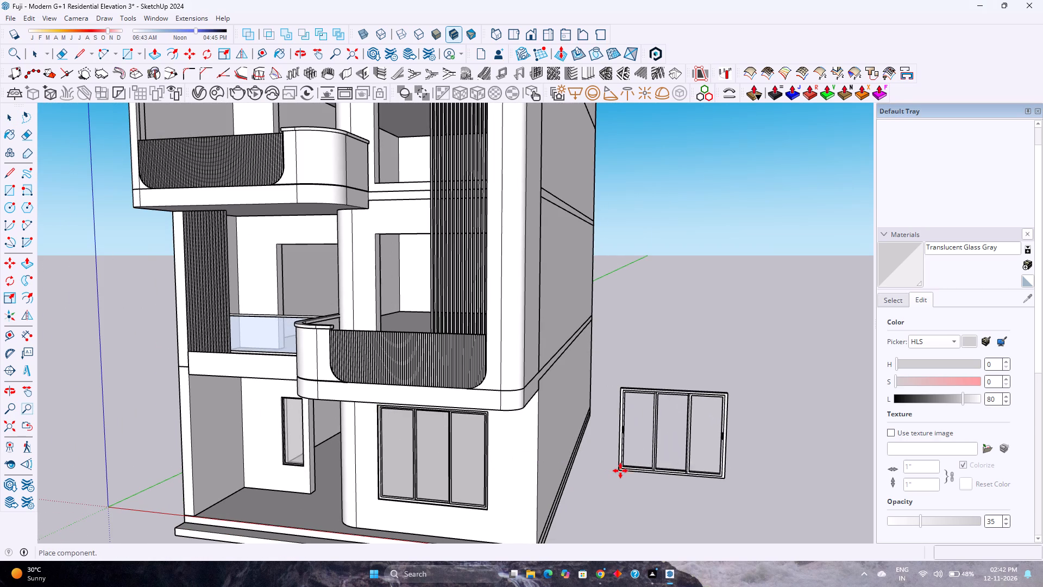
pyautogui.click(622, 471)
# Cut the triple sliding door from beside the building and paste it inside the building group at the lower corner of the glass-railed balcony's opening.
pyautogui.hotkey('ctrl', 'x')
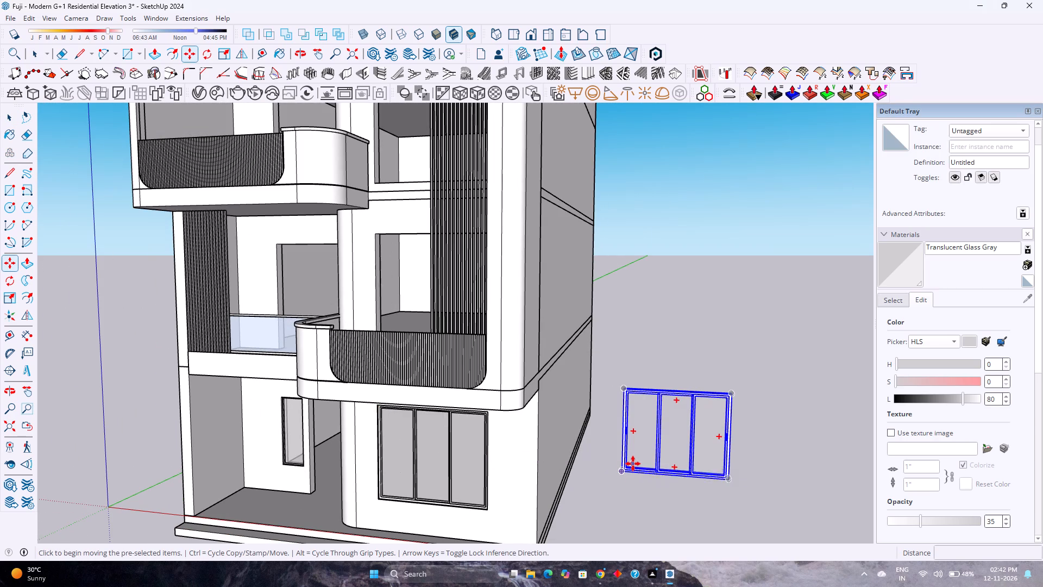
pyautogui.press('space')
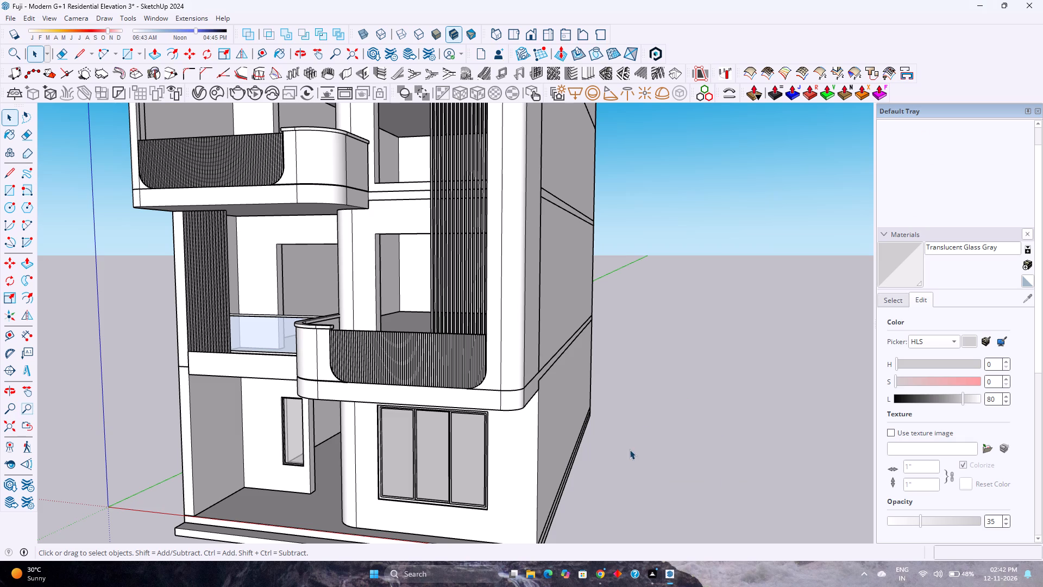
pyautogui.doubleClick(253, 255)
pyautogui.scroll(4, 254, 255)
pyautogui.doubleClick(264, 251)
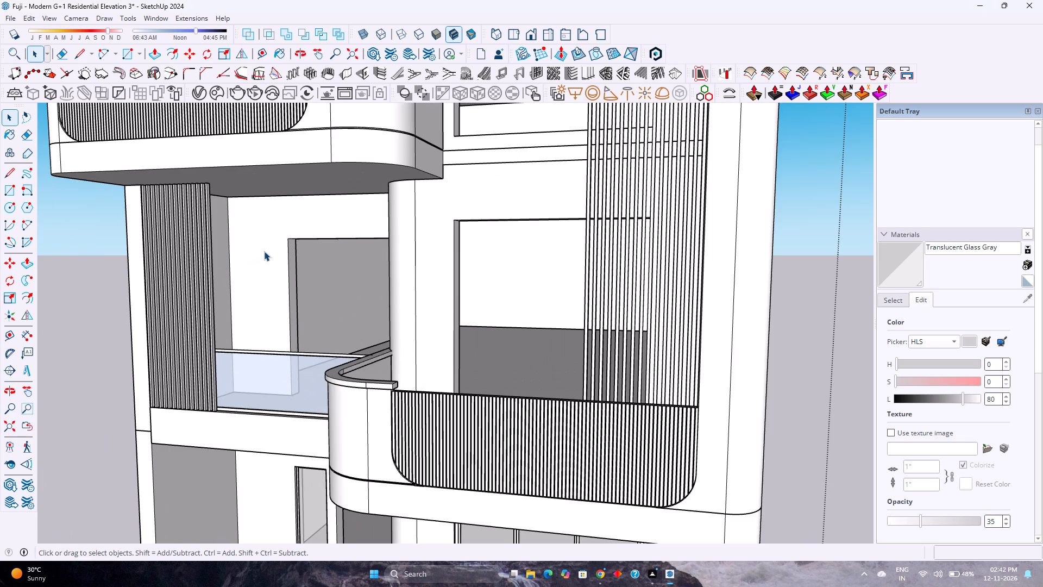
pyautogui.scroll(4, 267, 261)
pyautogui.doubleClick(267, 262)
pyautogui.scroll(1, 268, 273)
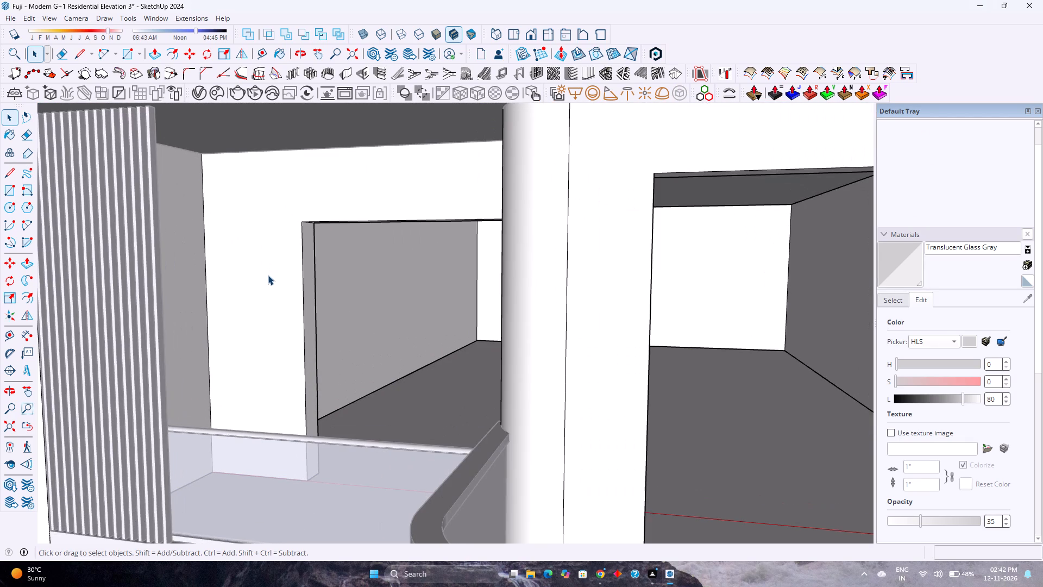
pyautogui.scroll(1, 268, 277)
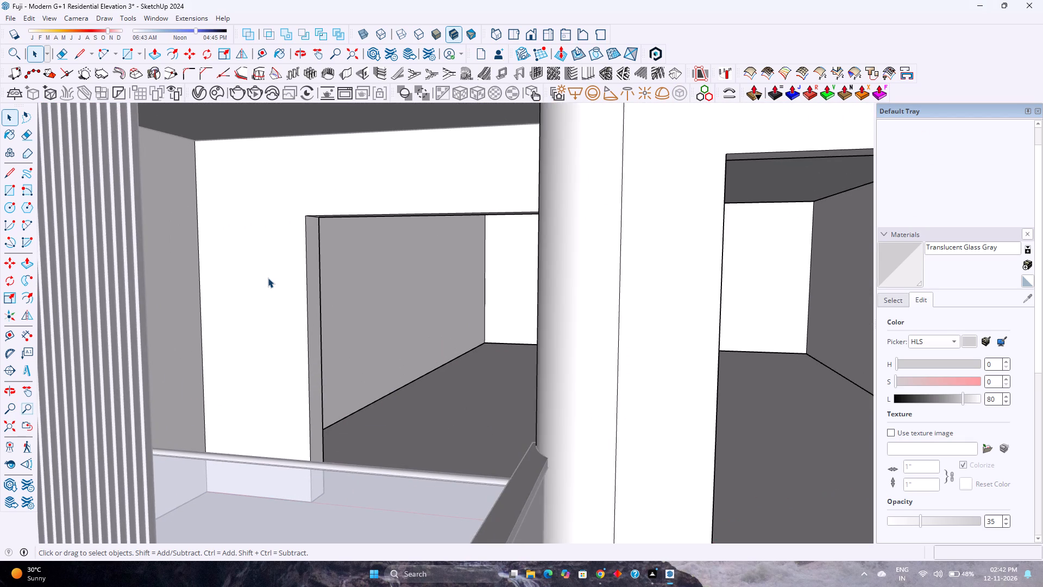
pyautogui.scroll(-2, 268, 279)
pyautogui.scroll(3, 268, 280)
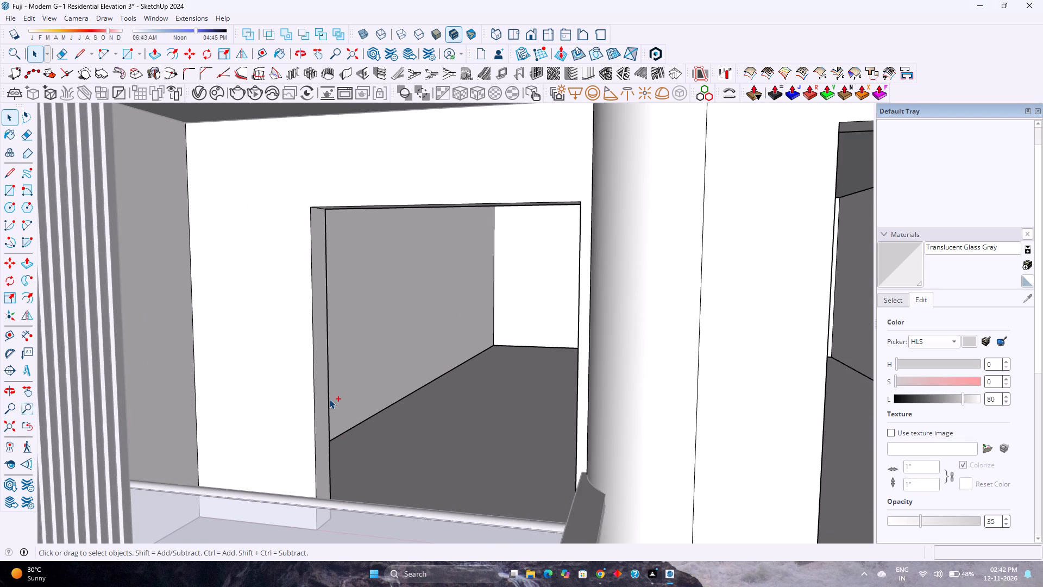
pyautogui.hotkey('ctrl', 'v')
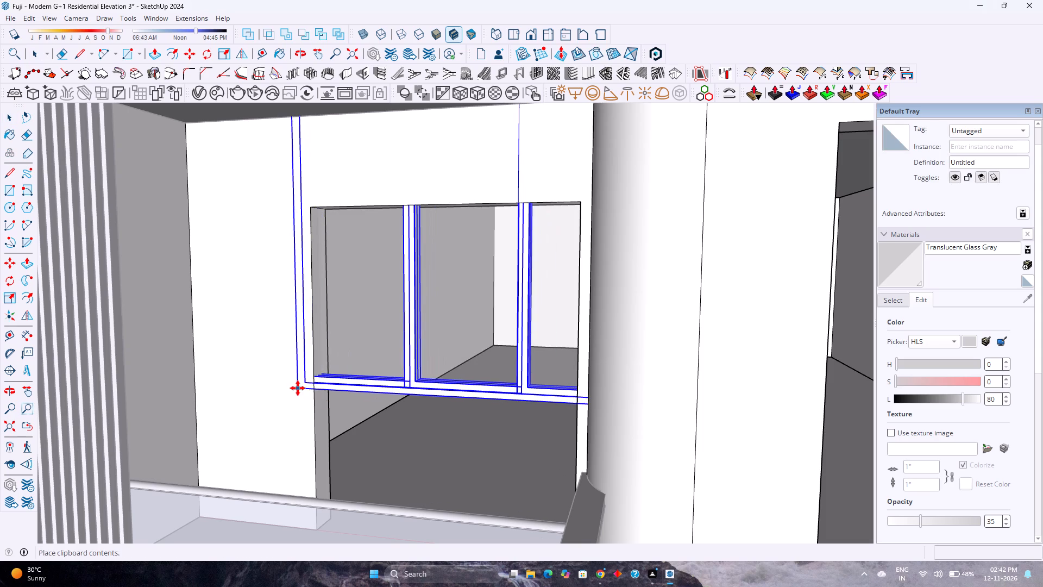
pyautogui.moveTo(299, 392); pyautogui.dragTo(334, 450, button='middle')
pyautogui.scroll(-5, 341, 429)
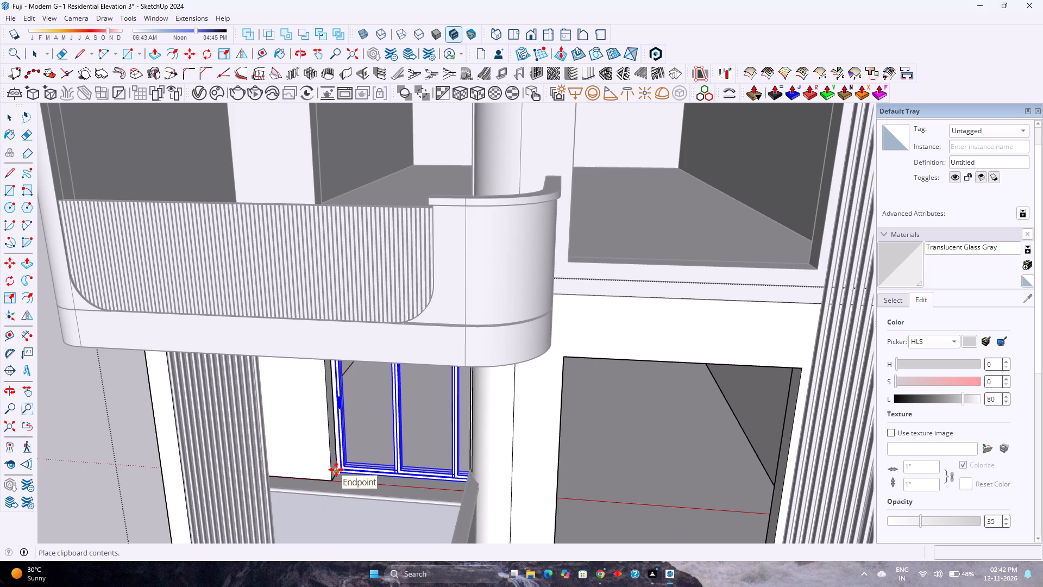
pyautogui.scroll(4, 336, 470)
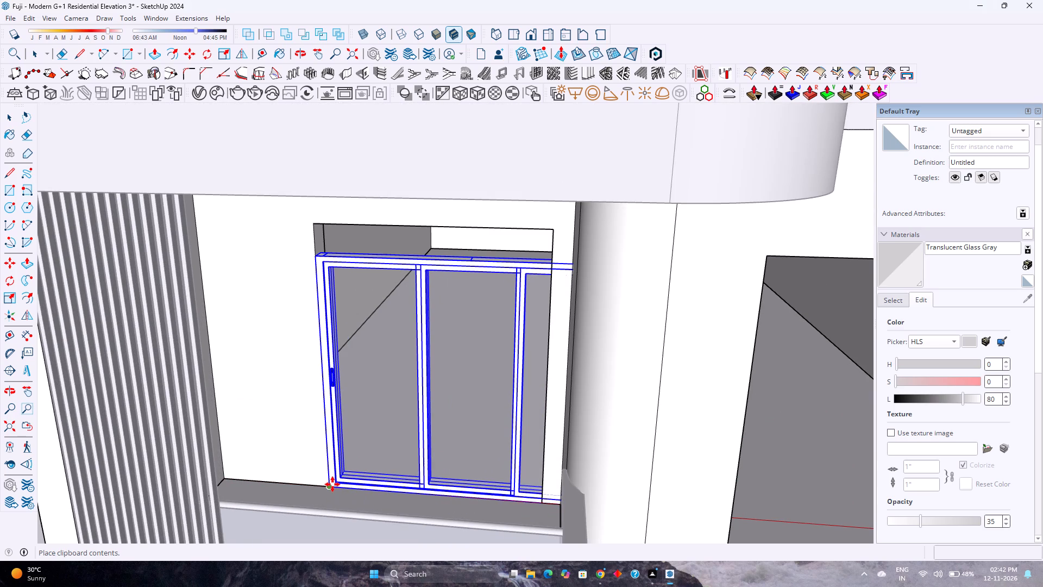
pyautogui.click(332, 484)
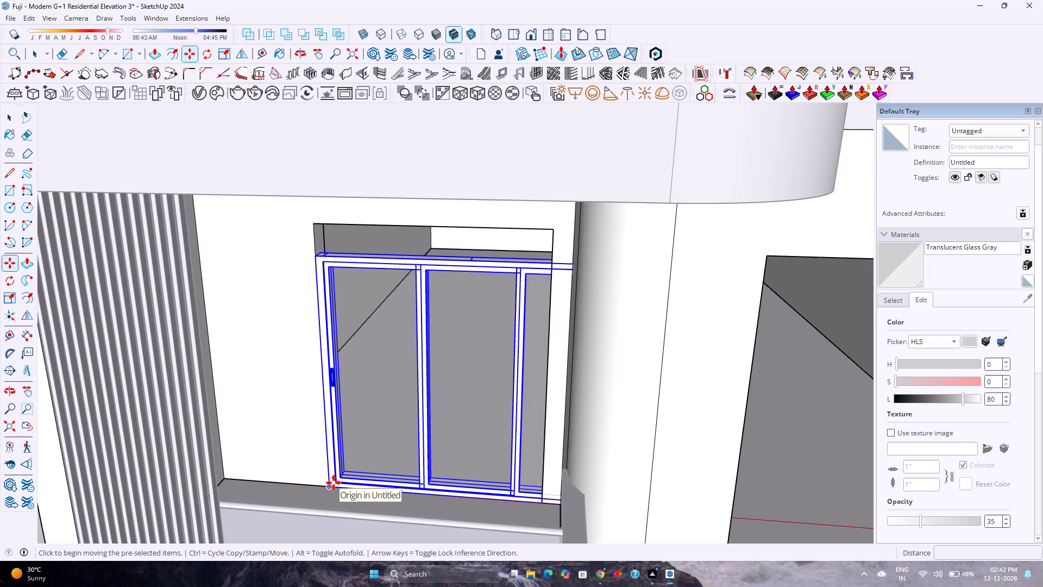
# Scale the sliding door's width by a factor of about 0.74 so it fits between the balcony opening's side jambs.
pyautogui.scroll(1, 334, 483)
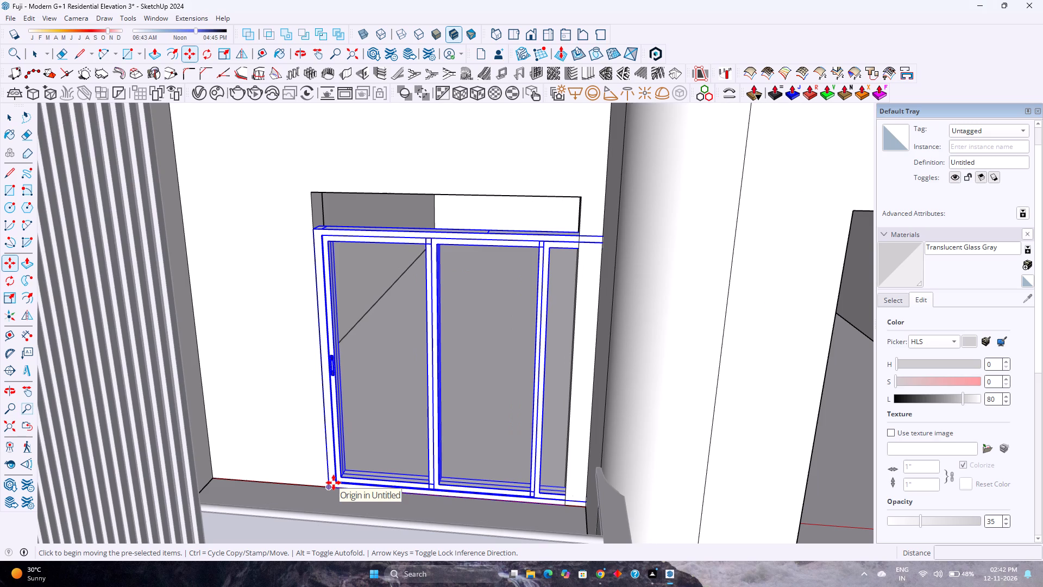
pyautogui.scroll(-4, 334, 483)
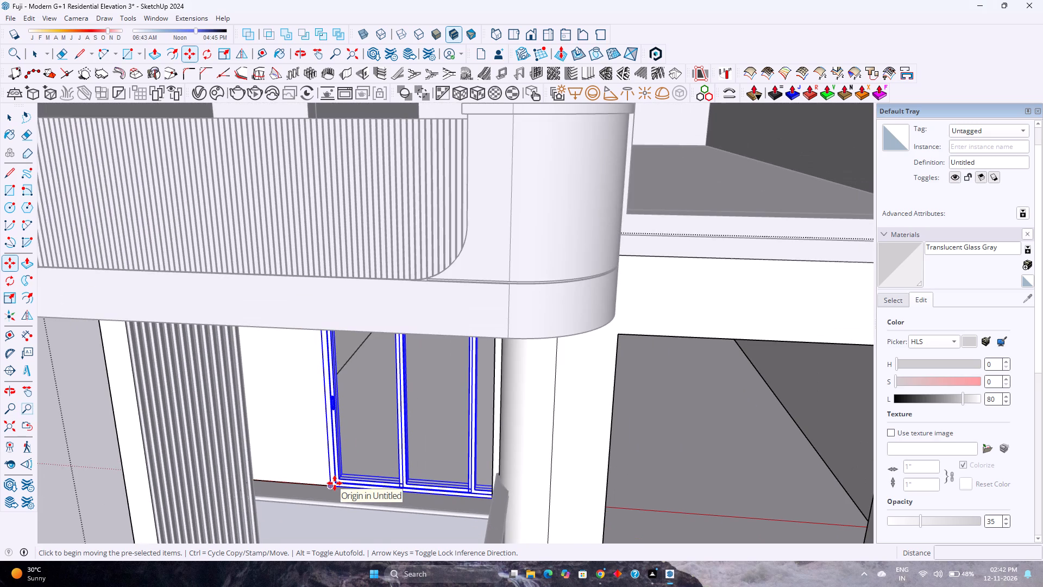
pyautogui.scroll(3, 335, 483)
pyautogui.scroll(-3, 335, 483)
pyautogui.scroll(1, 335, 483)
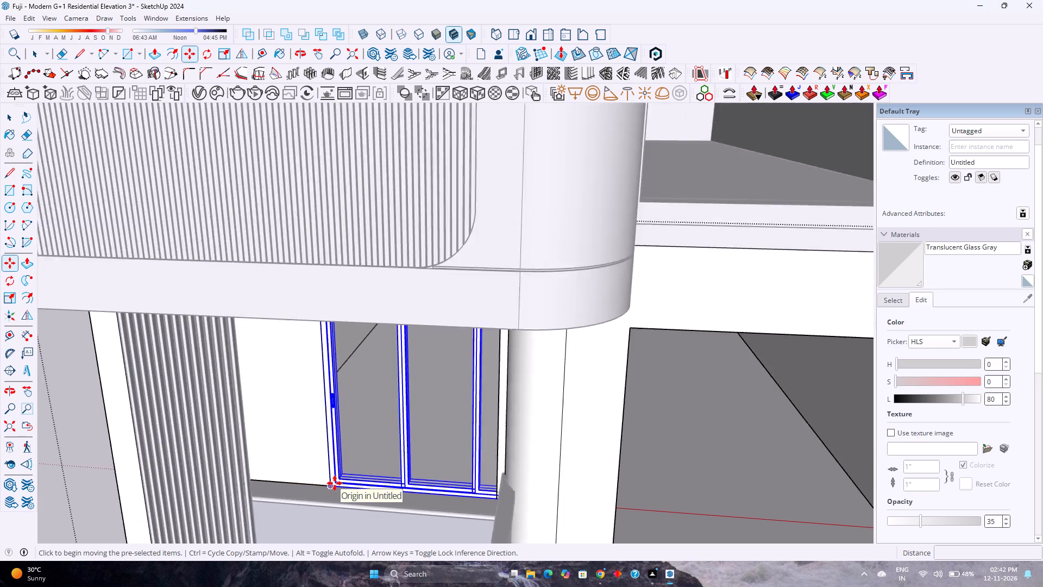
pyautogui.scroll(2, 335, 483)
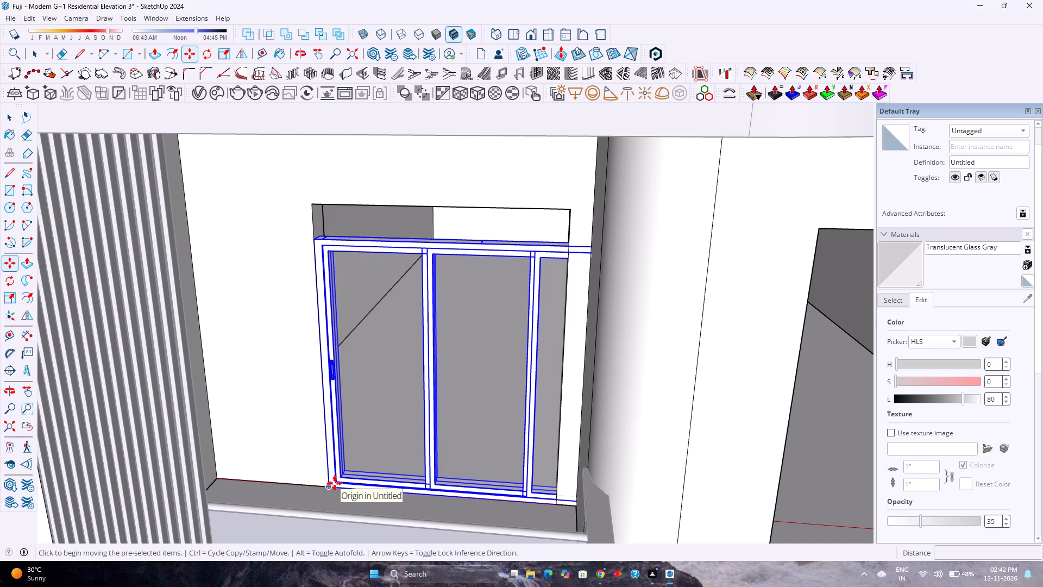
pyautogui.press('s')
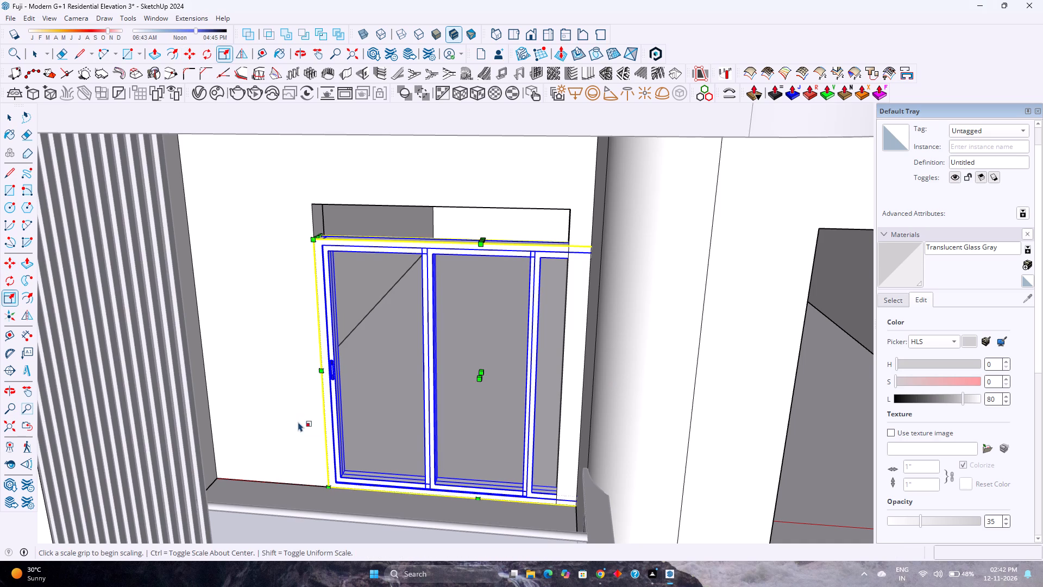
pyautogui.moveTo(300, 421); pyautogui.dragTo(419, 442, button='middle')
pyautogui.scroll(3, 504, 415)
pyautogui.moveTo(504, 413); pyautogui.dragTo(304, 366, button='middle')
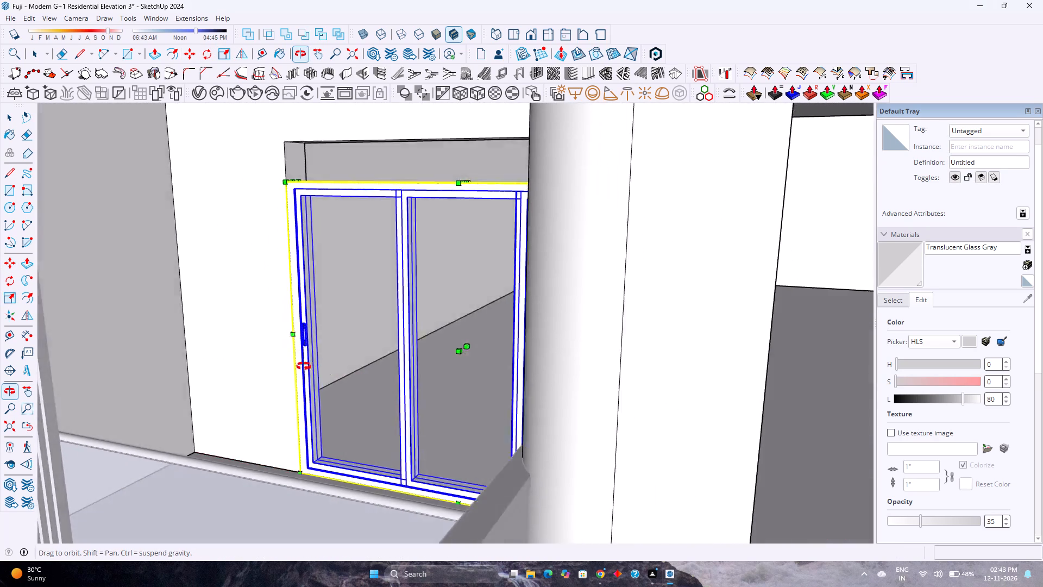
pyautogui.moveTo(304, 366); pyautogui.dragTo(215, 370, button='middle')
pyautogui.moveTo(211, 371); pyautogui.dragTo(198, 373, button='middle')
pyautogui.middleClick(194, 376)
pyautogui.middleClick(194, 376)
pyautogui.scroll(2, 640, 403)
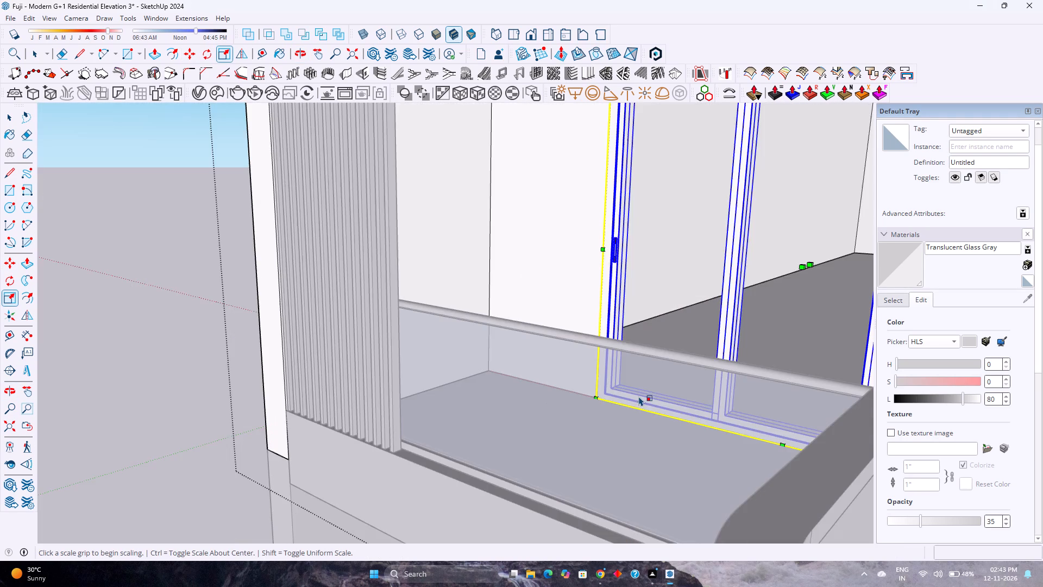
pyautogui.scroll(-8, 637, 394)
pyautogui.keyDown('shift'); pyautogui.moveTo(655, 387); pyautogui.dragTo(343, 472, button='middle'); pyautogui.keyUp('shift')
pyautogui.keyDown('shift'); pyautogui.scroll(-1, 343, 472); pyautogui.keyUp('shift')
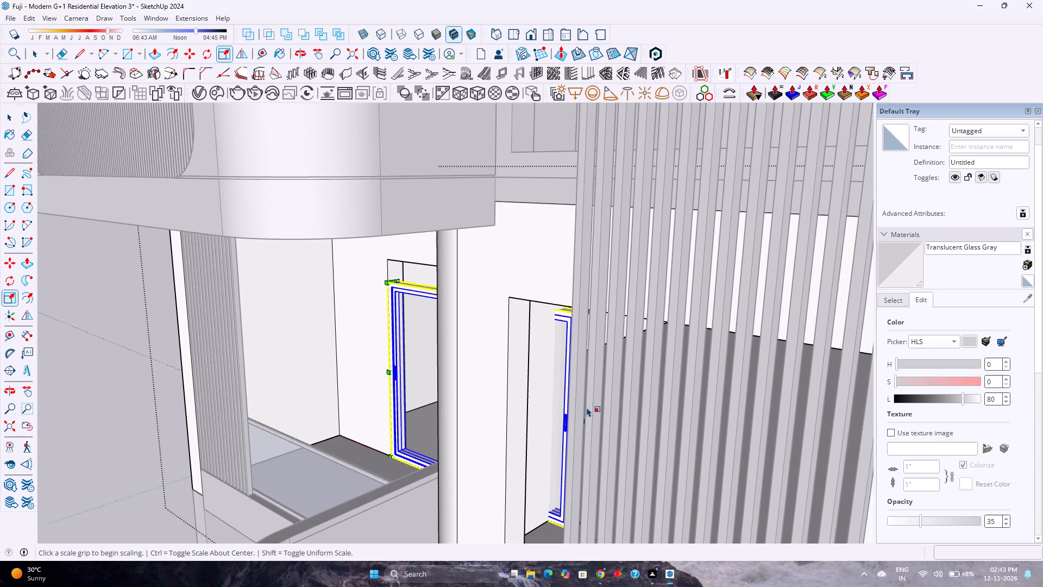
pyautogui.scroll(6, 525, 426)
pyautogui.moveTo(538, 444); pyautogui.dragTo(568, 461, button='middle')
pyautogui.scroll(3, 611, 404)
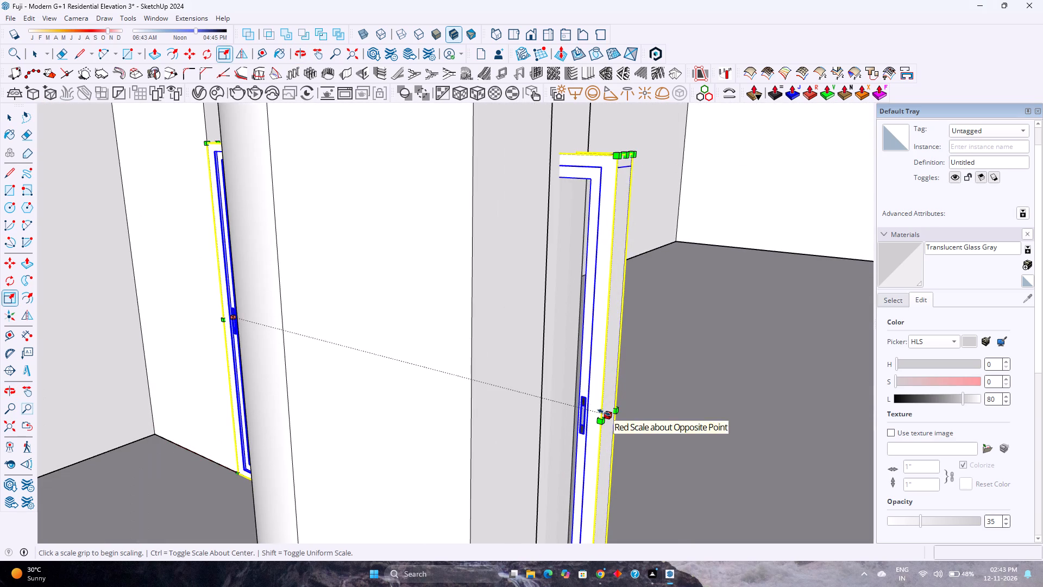
pyautogui.click(604, 413)
pyautogui.moveTo(366, 371); pyautogui.dragTo(618, 386, button='middle')
pyautogui.middleClick(618, 386)
pyautogui.scroll(-8, 485, 378)
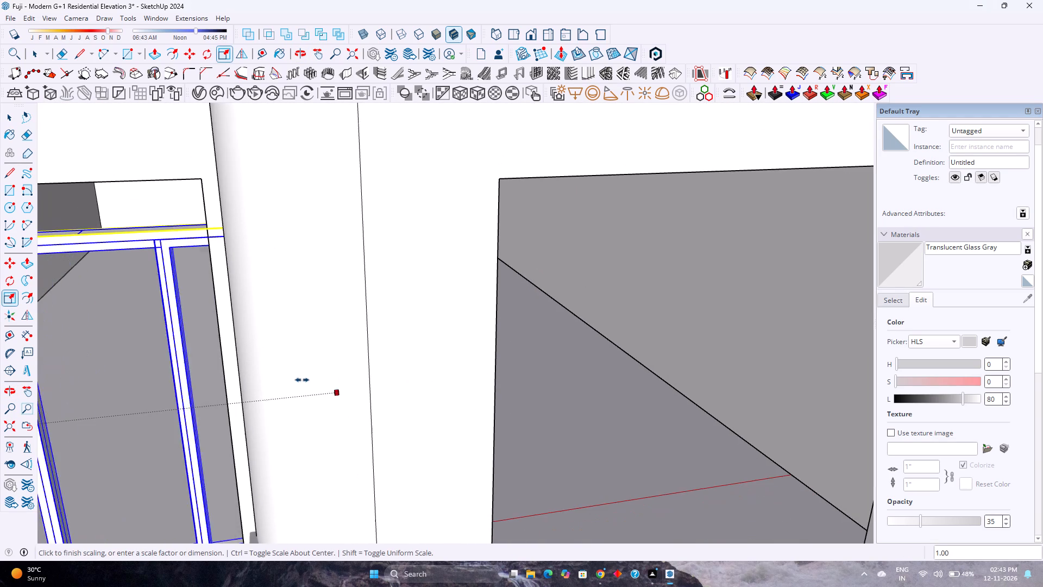
pyautogui.keyDown('shift'); pyautogui.moveTo(269, 380); pyautogui.dragTo(493, 324, button='middle'); pyautogui.keyUp('shift')
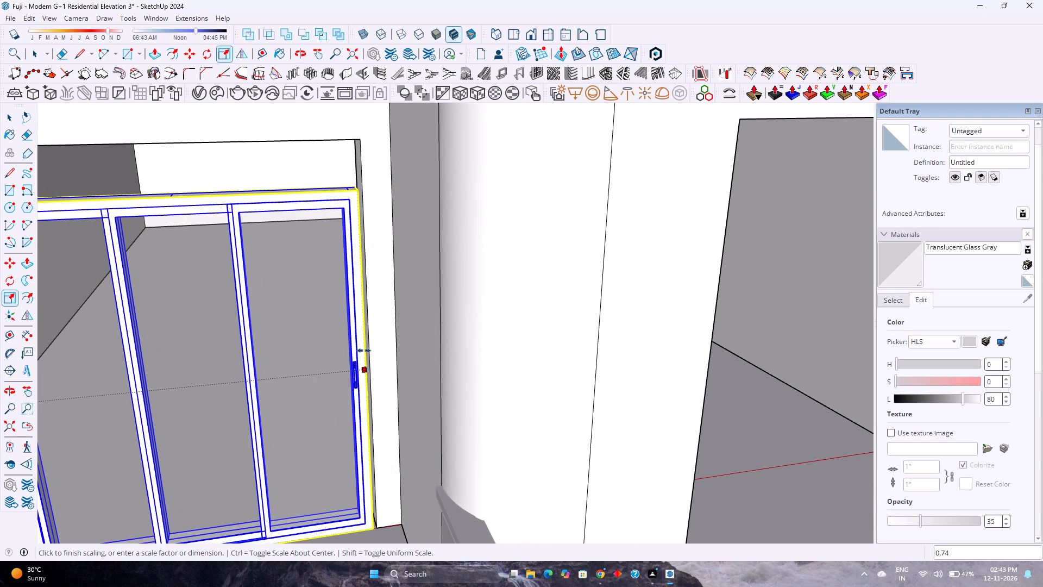
pyautogui.click(368, 348)
# Scale the sliding door's height up to the top edge of the balcony opening.
pyautogui.scroll(-2, 368, 348)
pyautogui.keyDown('shift'); pyautogui.moveTo(368, 348); pyautogui.dragTo(470, 386, button='middle'); pyautogui.keyUp('shift')
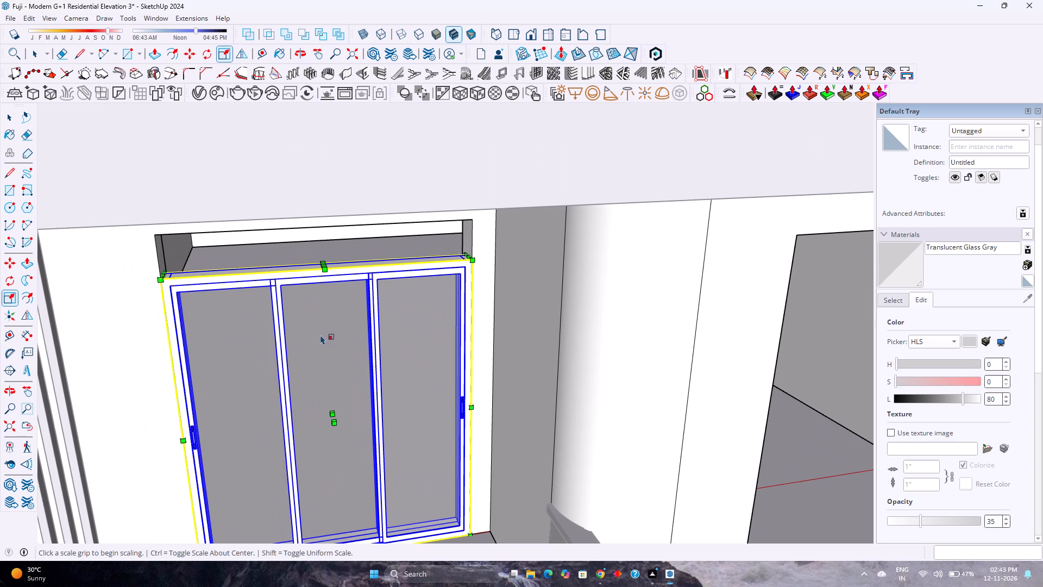
pyautogui.scroll(2, 322, 233)
pyautogui.scroll(3, 317, 330)
pyautogui.click(327, 319)
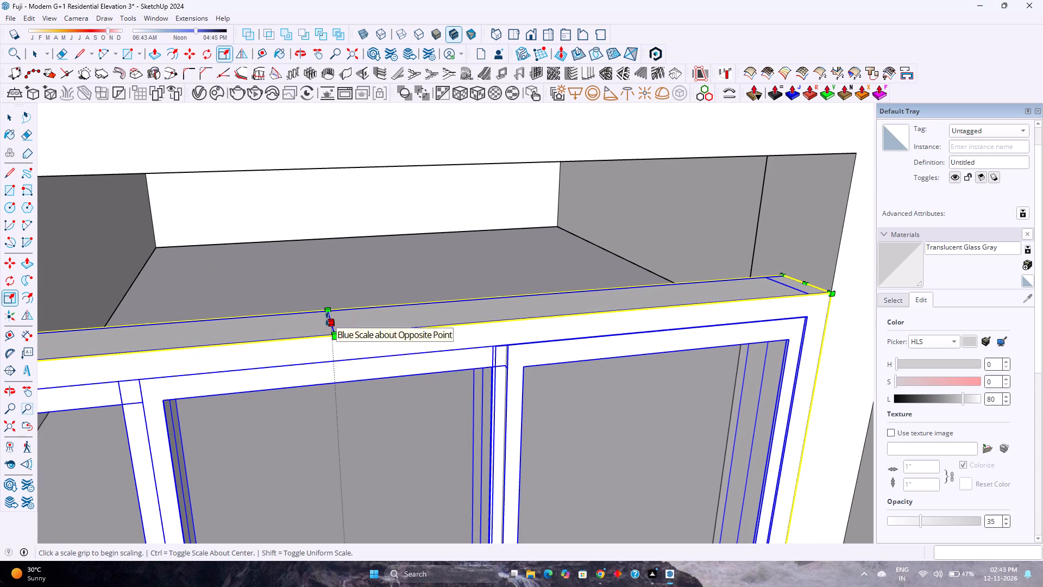
pyautogui.click(436, 164)
pyautogui.scroll(-7, 406, 187)
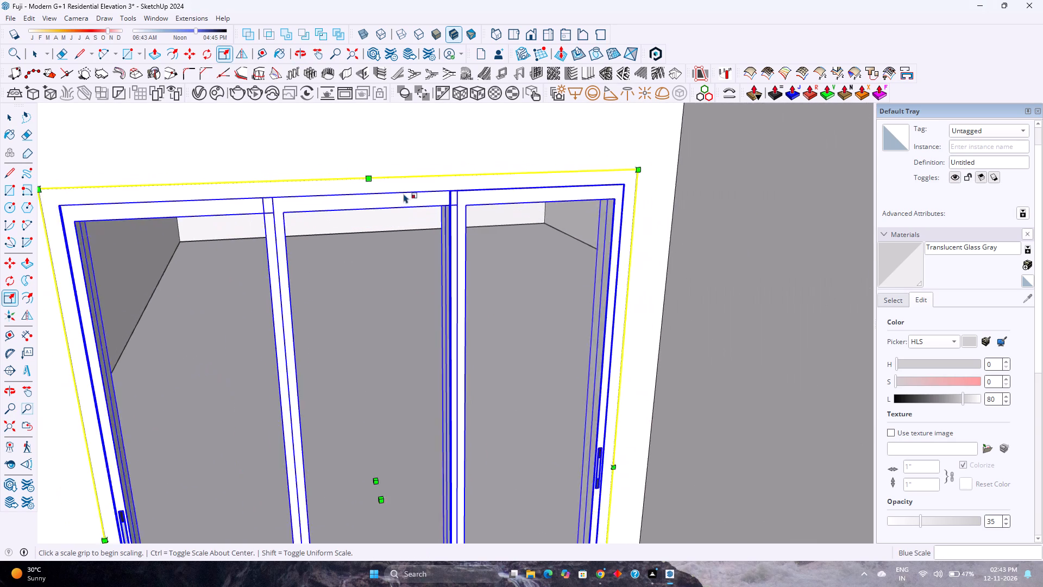
pyautogui.scroll(-7, 404, 193)
# Move the fitted sliding door 2" inward from the wall face, into the depth of the balcony opening.
pyautogui.press('m')
pyautogui.scroll(-3, 431, 302)
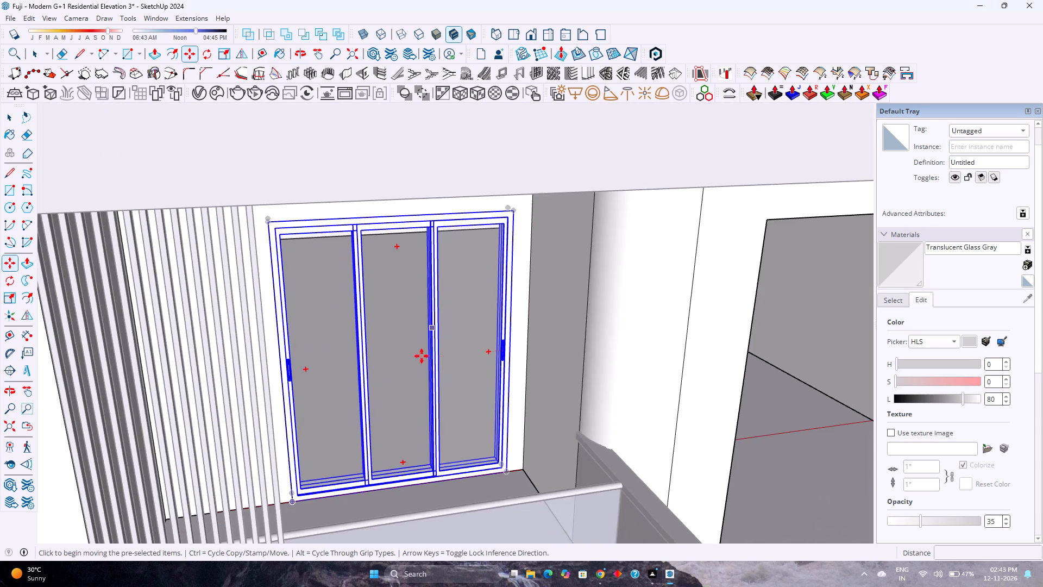
pyautogui.moveTo(403, 361); pyautogui.dragTo(263, 382, button='middle')
pyautogui.scroll(16, 303, 457)
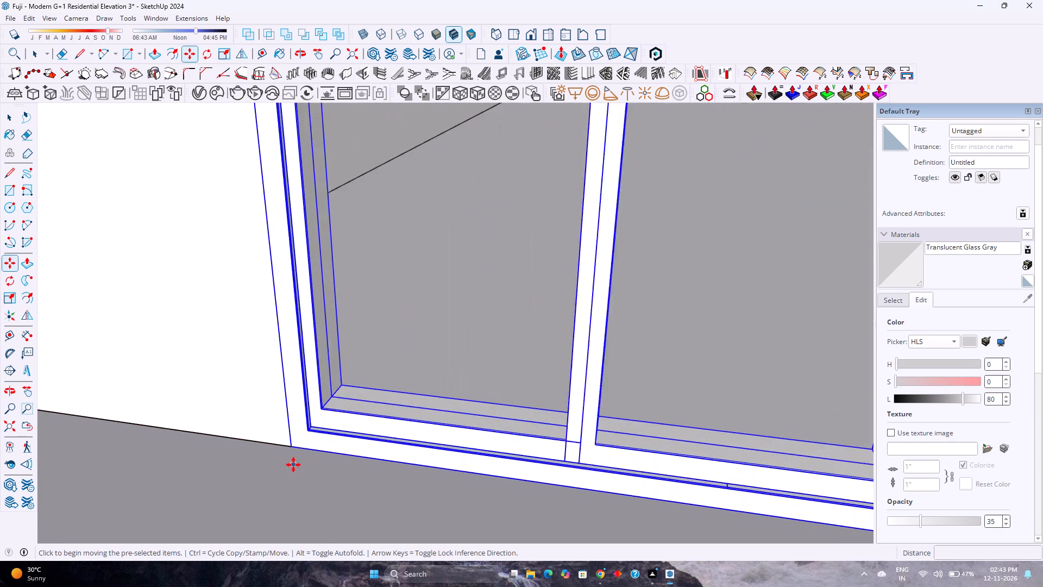
pyautogui.scroll(3, 291, 460)
pyautogui.moveTo(291, 448); pyautogui.dragTo(235, 514, button='middle')
pyautogui.middleClick(235, 514)
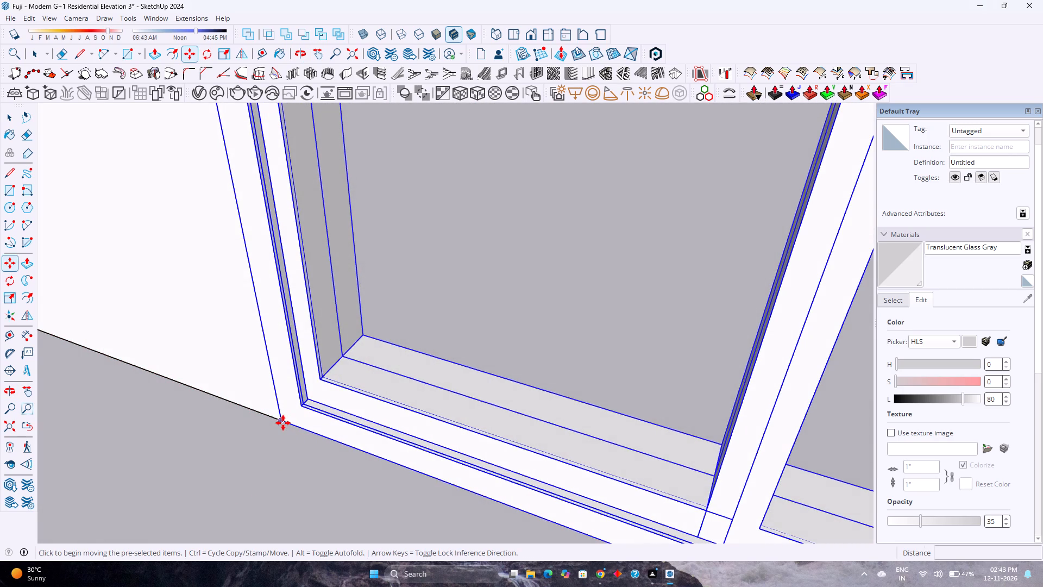
pyautogui.click(281, 423)
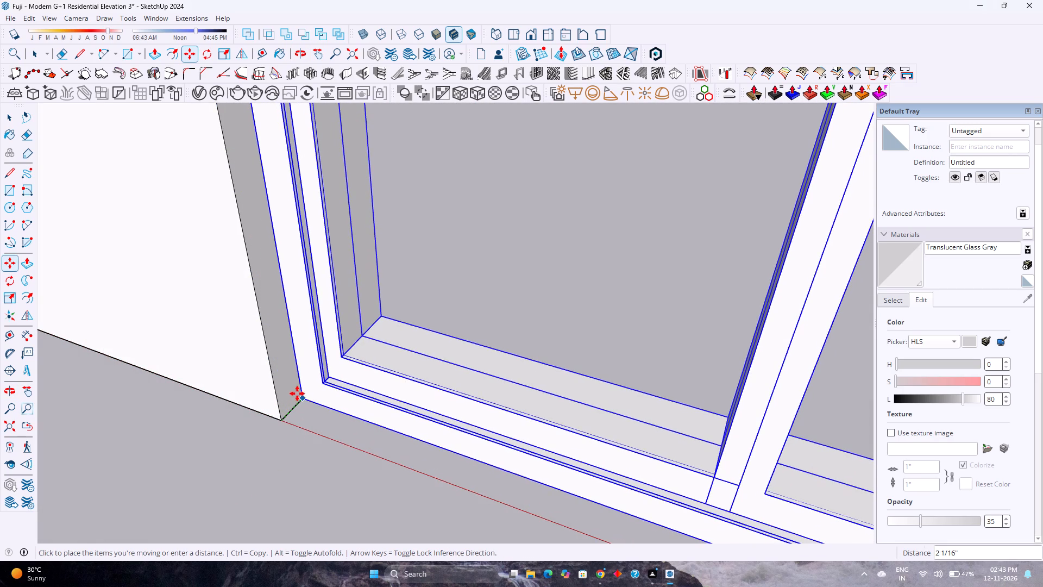
pyautogui.press('2')
pyautogui.press('Return')
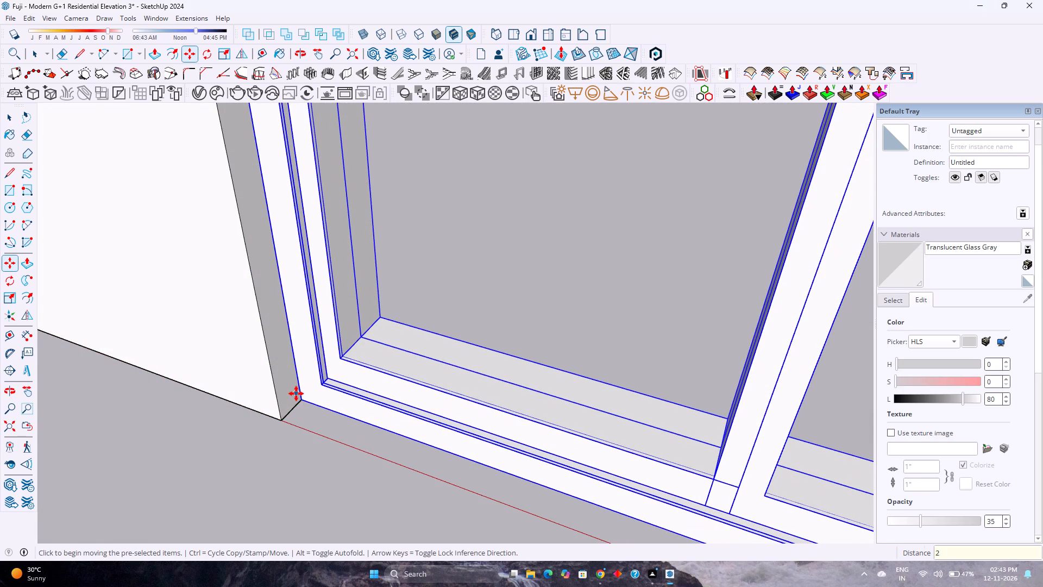
pyautogui.scroll(5, 459, 309)
pyautogui.moveTo(459, 309); pyautogui.dragTo(56, 362, button='middle')
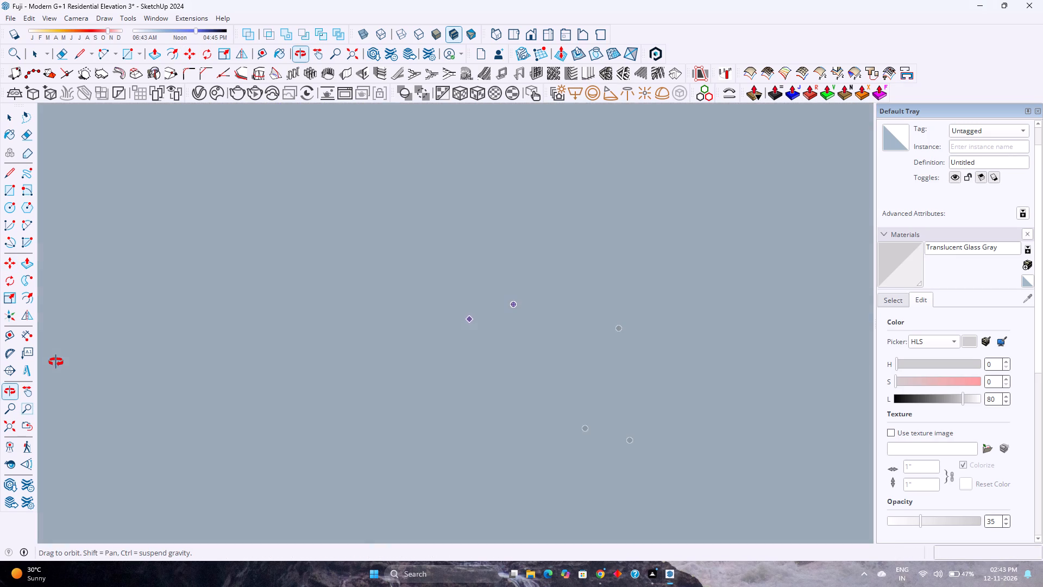
pyautogui.moveTo(56, 362); pyautogui.dragTo(238, 353, button='middle')
pyautogui.middleClick(238, 353)
pyautogui.press('space')
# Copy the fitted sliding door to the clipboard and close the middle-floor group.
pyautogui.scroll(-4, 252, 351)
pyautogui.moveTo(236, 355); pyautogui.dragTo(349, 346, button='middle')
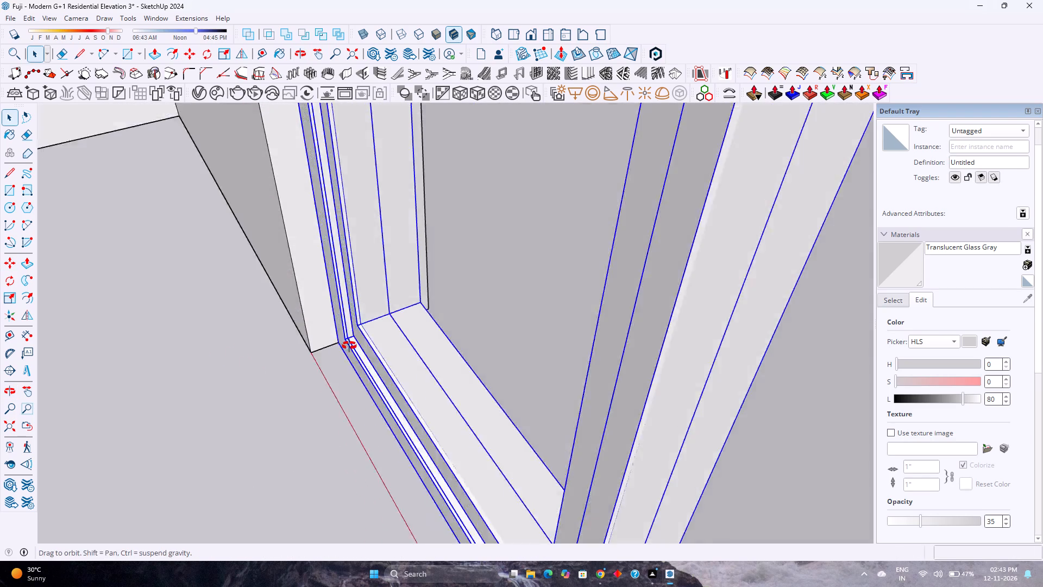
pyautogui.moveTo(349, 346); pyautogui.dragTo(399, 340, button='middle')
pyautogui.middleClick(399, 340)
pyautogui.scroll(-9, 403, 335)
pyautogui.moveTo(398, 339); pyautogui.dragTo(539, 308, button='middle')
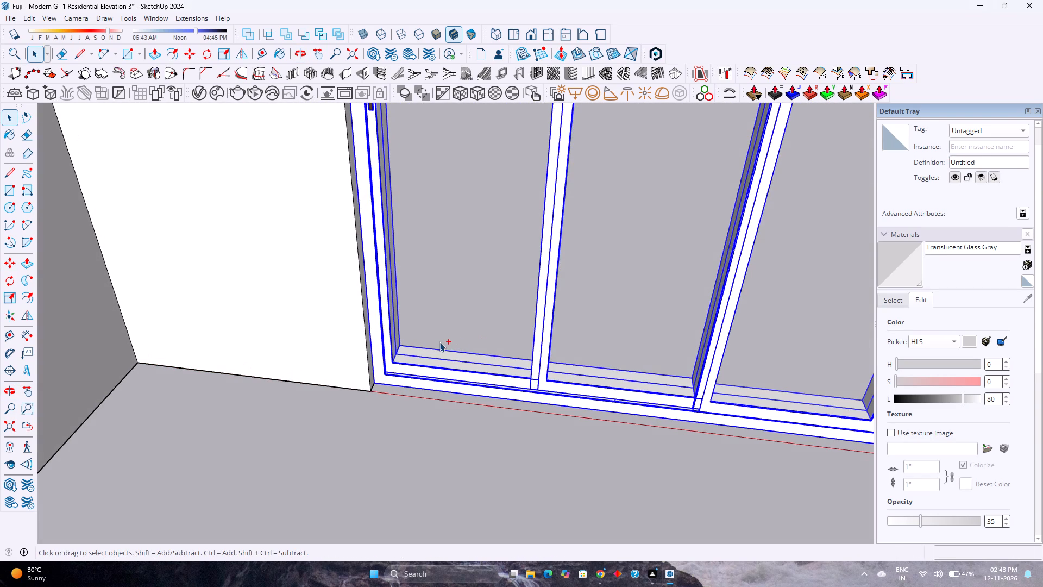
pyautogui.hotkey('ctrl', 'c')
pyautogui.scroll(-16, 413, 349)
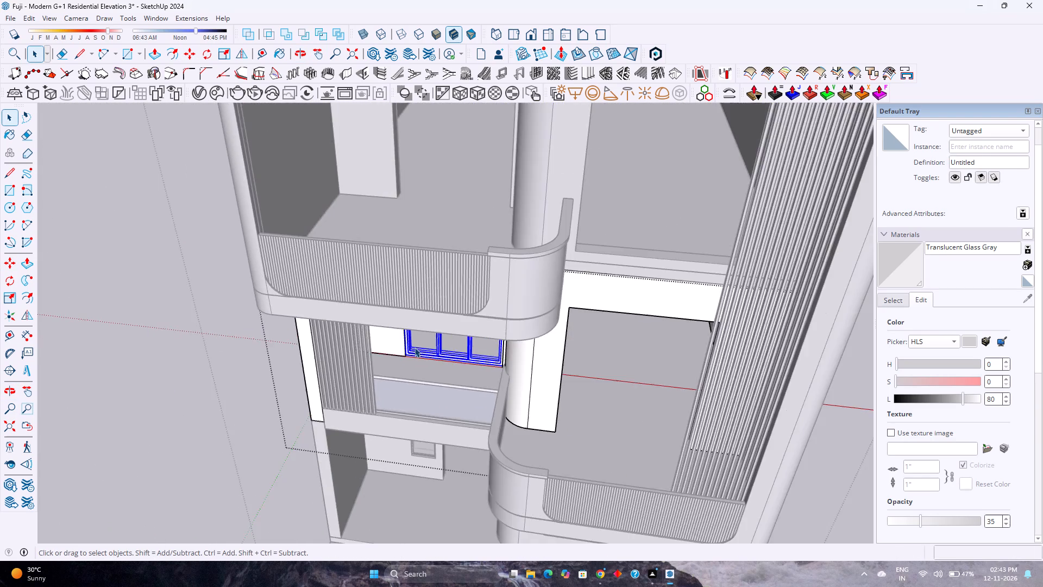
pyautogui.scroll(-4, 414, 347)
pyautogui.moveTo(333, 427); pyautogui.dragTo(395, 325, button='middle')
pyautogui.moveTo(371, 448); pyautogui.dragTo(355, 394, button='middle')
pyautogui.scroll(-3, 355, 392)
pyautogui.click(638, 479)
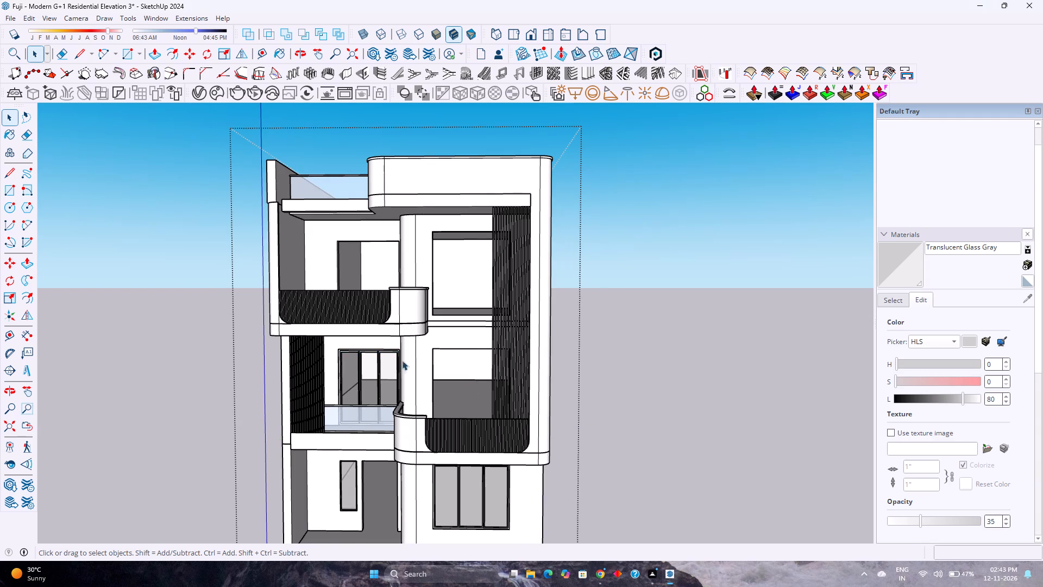
# Reopen the middle-floor group and copy the fitted sliding door about 10' 9 3/4" across to the lower corner of the opening behind the curved ribbed balcony.
pyautogui.scroll(2, 409, 357)
pyautogui.moveTo(421, 349); pyautogui.dragTo(379, 397, button='middle')
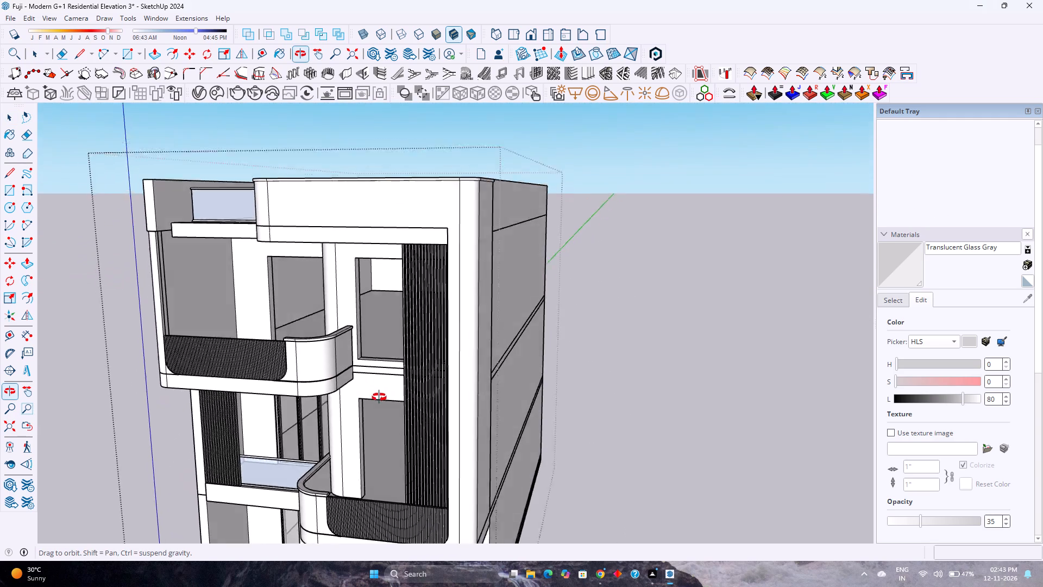
pyautogui.moveTo(379, 397); pyautogui.dragTo(440, 434, button='middle')
pyautogui.scroll(3, 481, 434)
pyautogui.moveTo(454, 435); pyautogui.dragTo(456, 346, button='middle')
pyautogui.middleClick(456, 345)
pyautogui.scroll(1, 462, 345)
pyautogui.scroll(-4, 465, 345)
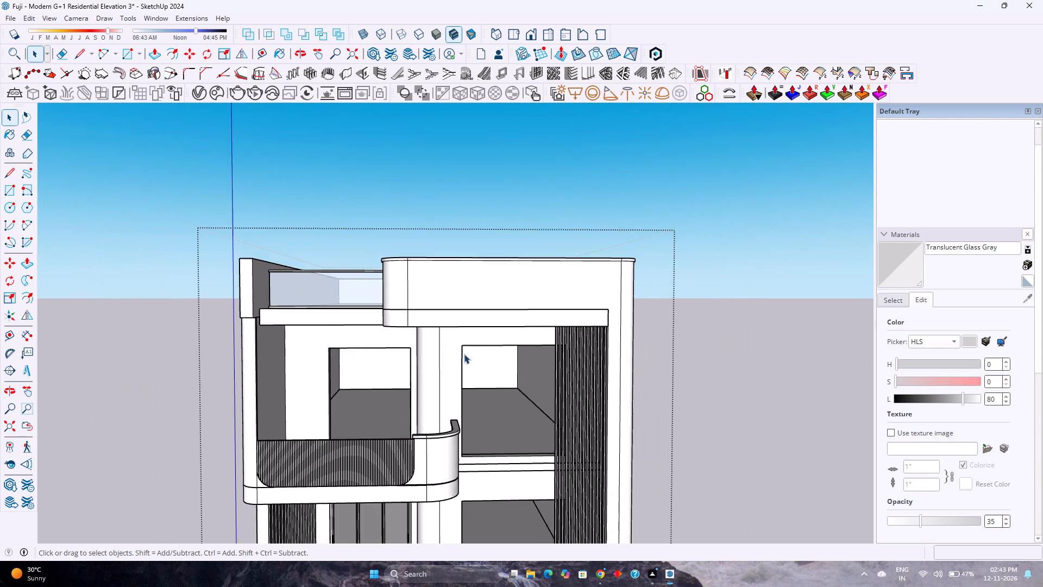
pyautogui.scroll(-4, 464, 354)
pyautogui.scroll(-2, 464, 398)
pyautogui.moveTo(467, 435); pyautogui.dragTo(442, 435, button='middle')
pyautogui.middleClick(443, 435)
pyautogui.doubleClick(444, 449)
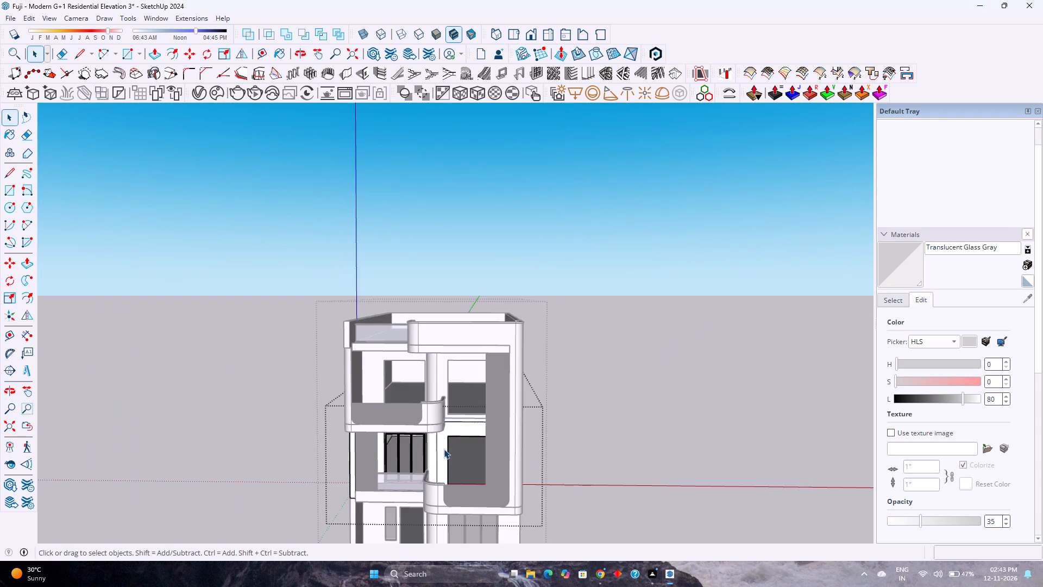
pyautogui.scroll(5, 441, 453)
pyautogui.moveTo(405, 466); pyautogui.dragTo(412, 511, button='middle')
pyautogui.middleClick(412, 511)
pyautogui.keyDown('shift'); pyautogui.moveTo(412, 511); pyautogui.dragTo(409, 417, button='middle'); pyautogui.keyUp('shift')
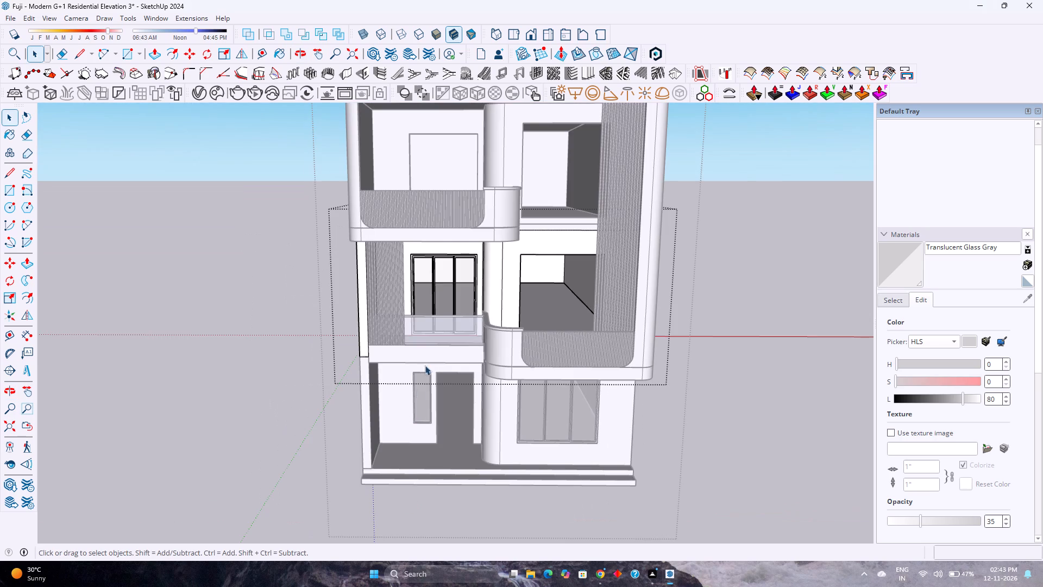
pyautogui.scroll(4, 438, 314)
pyautogui.moveTo(439, 311); pyautogui.dragTo(426, 378, button='middle')
pyautogui.middleClick(426, 378)
pyautogui.scroll(3, 388, 487)
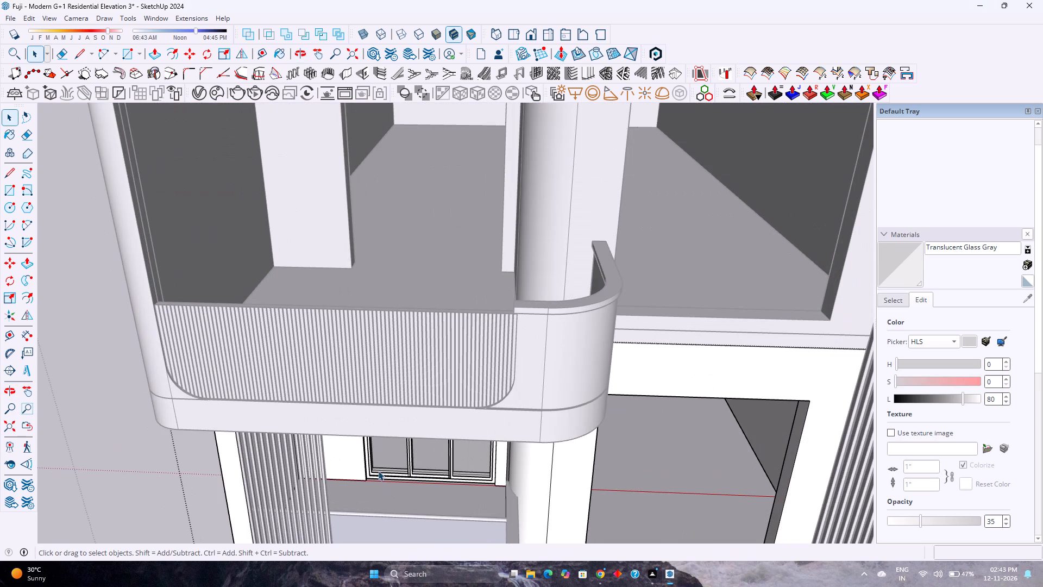
pyautogui.click(372, 475)
pyautogui.press('m')
pyautogui.scroll(3, 368, 490)
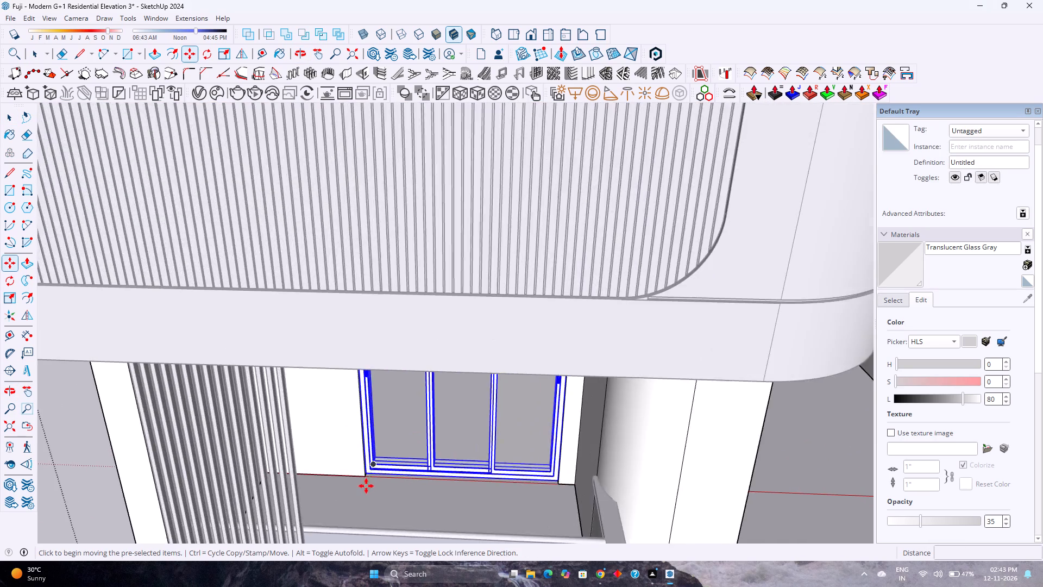
pyautogui.scroll(11, 366, 486)
pyautogui.click(367, 473)
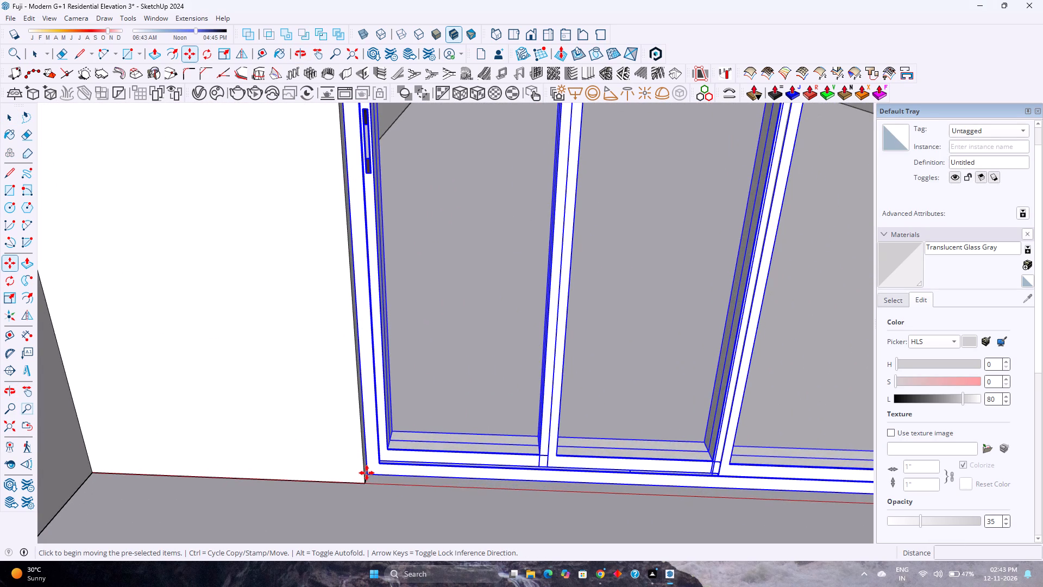
pyautogui.scroll(-13, 367, 471)
pyautogui.scroll(-5, 471, 472)
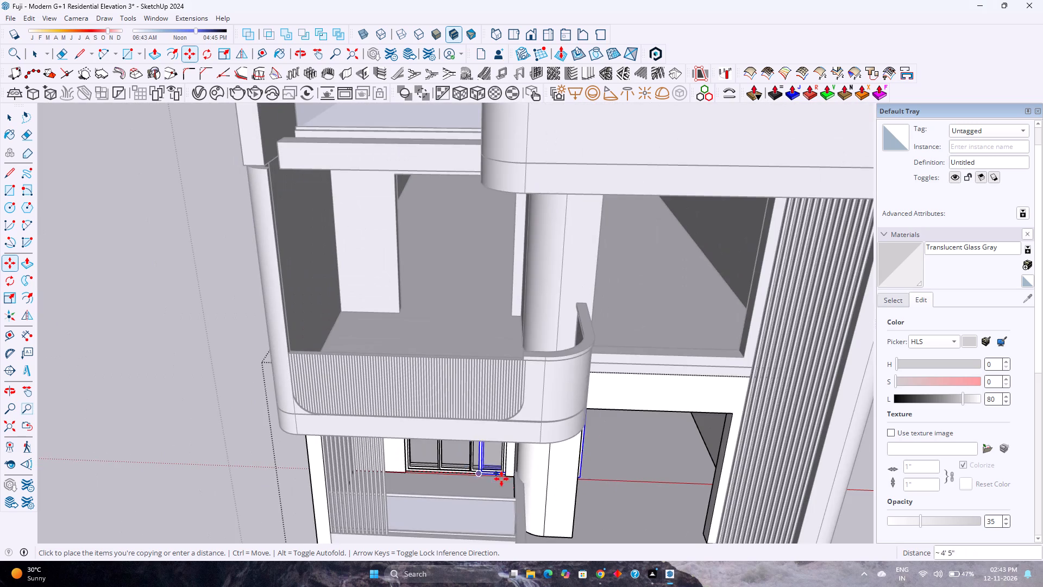
pyautogui.keyDown('shift'); pyautogui.moveTo(524, 481); pyautogui.dragTo(380, 422, button='middle'); pyautogui.keyUp('shift')
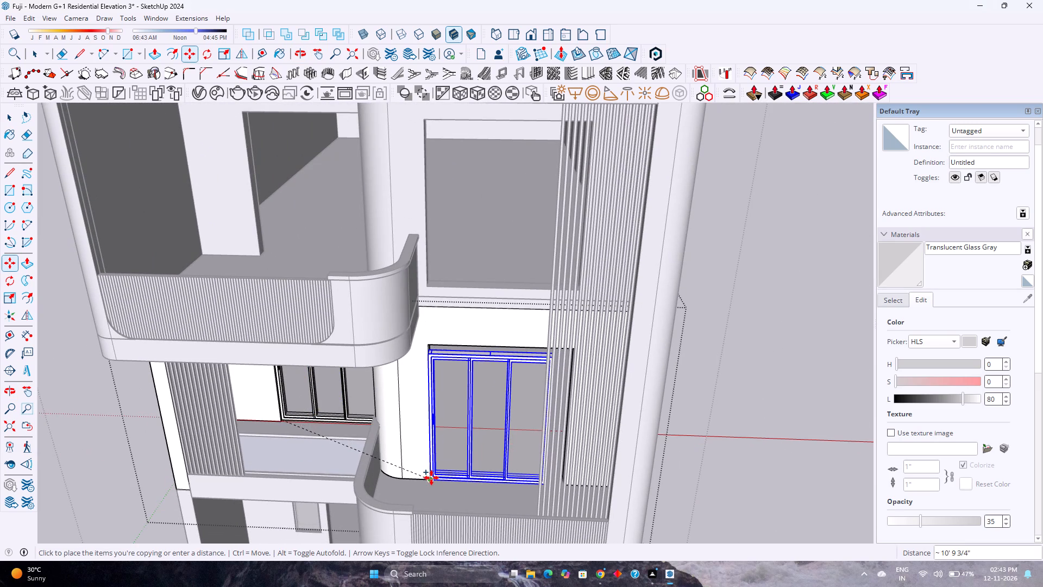
pyautogui.click(431, 478)
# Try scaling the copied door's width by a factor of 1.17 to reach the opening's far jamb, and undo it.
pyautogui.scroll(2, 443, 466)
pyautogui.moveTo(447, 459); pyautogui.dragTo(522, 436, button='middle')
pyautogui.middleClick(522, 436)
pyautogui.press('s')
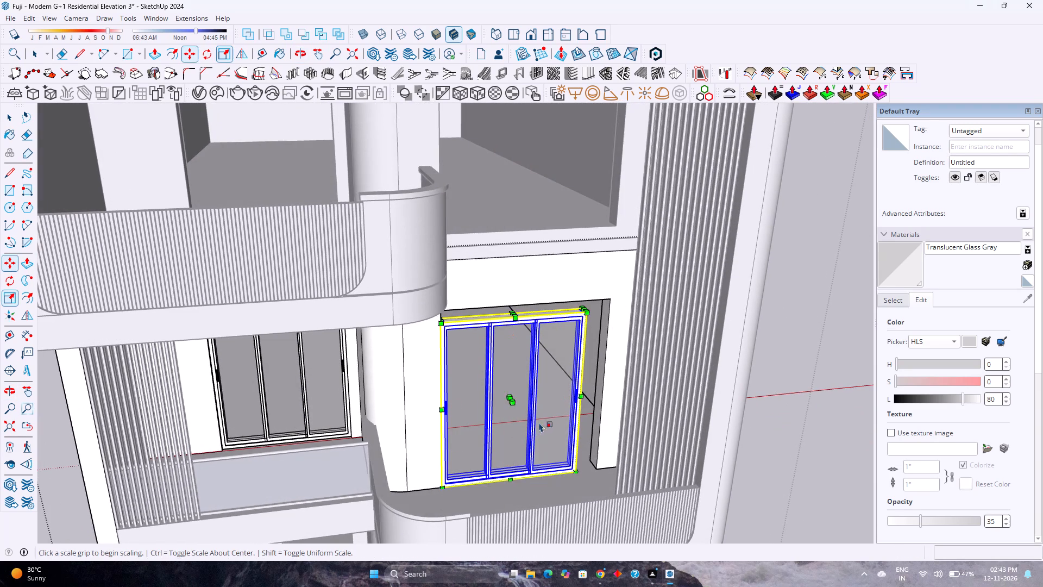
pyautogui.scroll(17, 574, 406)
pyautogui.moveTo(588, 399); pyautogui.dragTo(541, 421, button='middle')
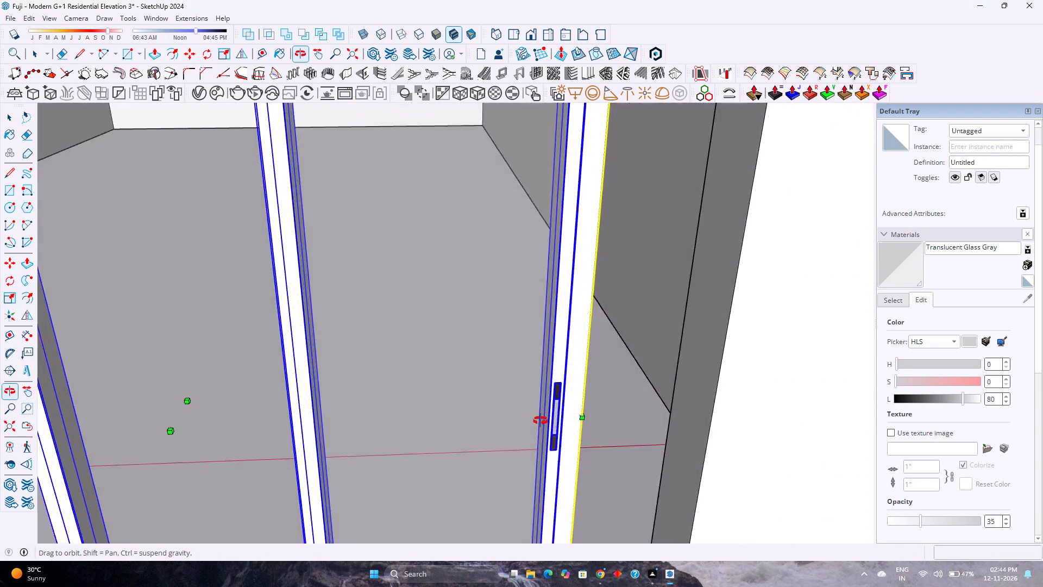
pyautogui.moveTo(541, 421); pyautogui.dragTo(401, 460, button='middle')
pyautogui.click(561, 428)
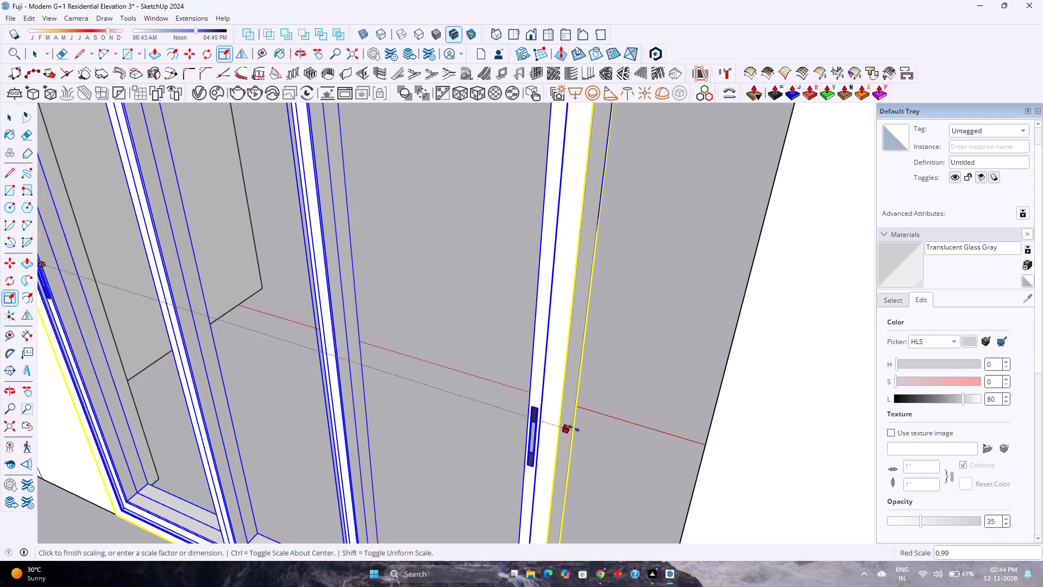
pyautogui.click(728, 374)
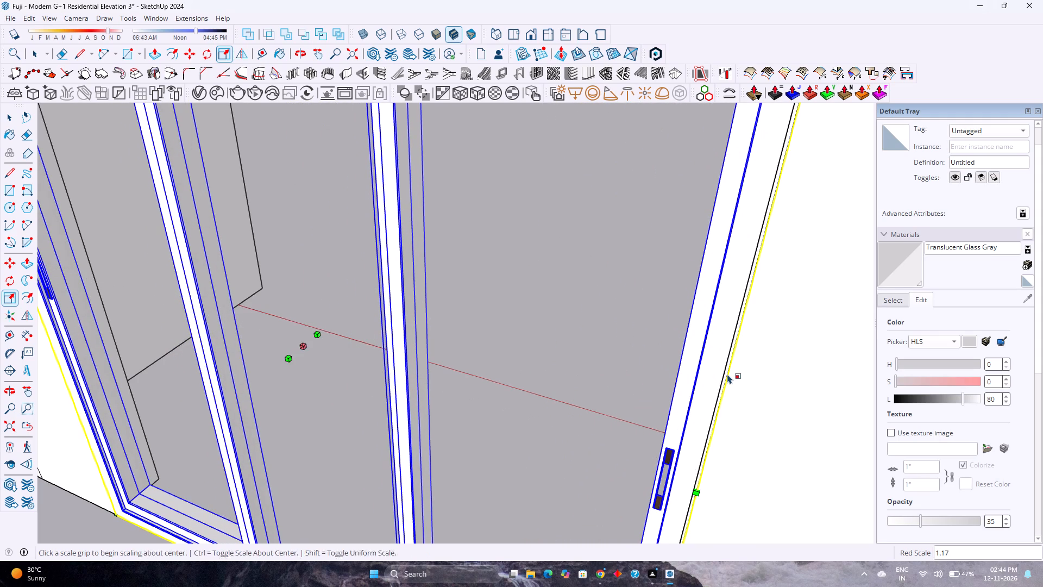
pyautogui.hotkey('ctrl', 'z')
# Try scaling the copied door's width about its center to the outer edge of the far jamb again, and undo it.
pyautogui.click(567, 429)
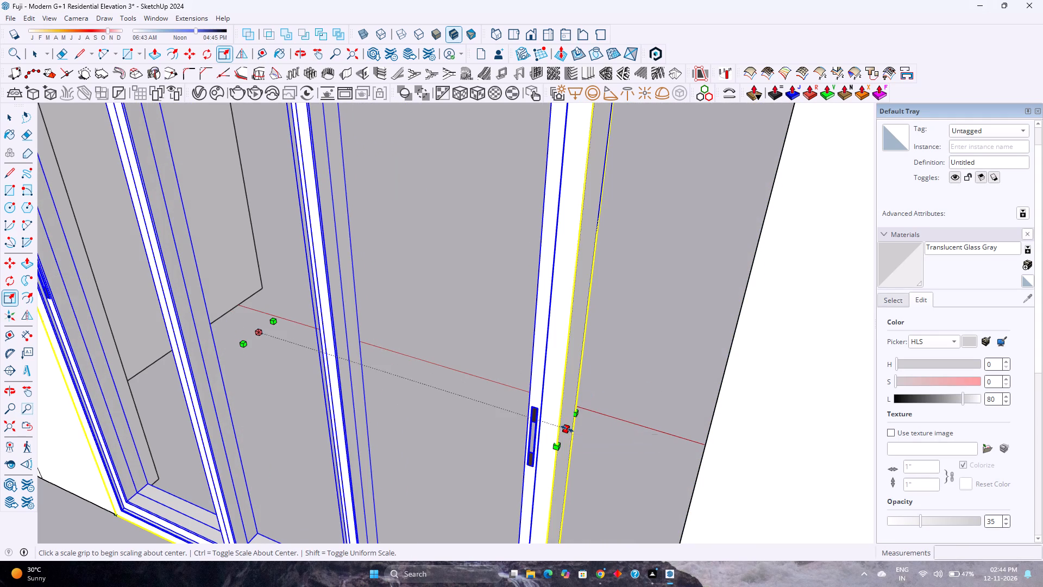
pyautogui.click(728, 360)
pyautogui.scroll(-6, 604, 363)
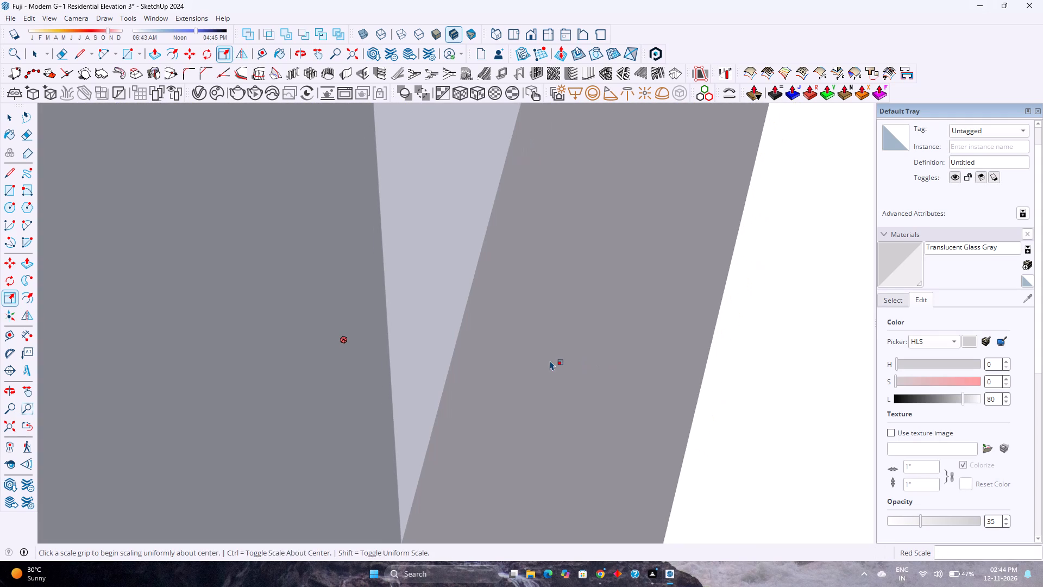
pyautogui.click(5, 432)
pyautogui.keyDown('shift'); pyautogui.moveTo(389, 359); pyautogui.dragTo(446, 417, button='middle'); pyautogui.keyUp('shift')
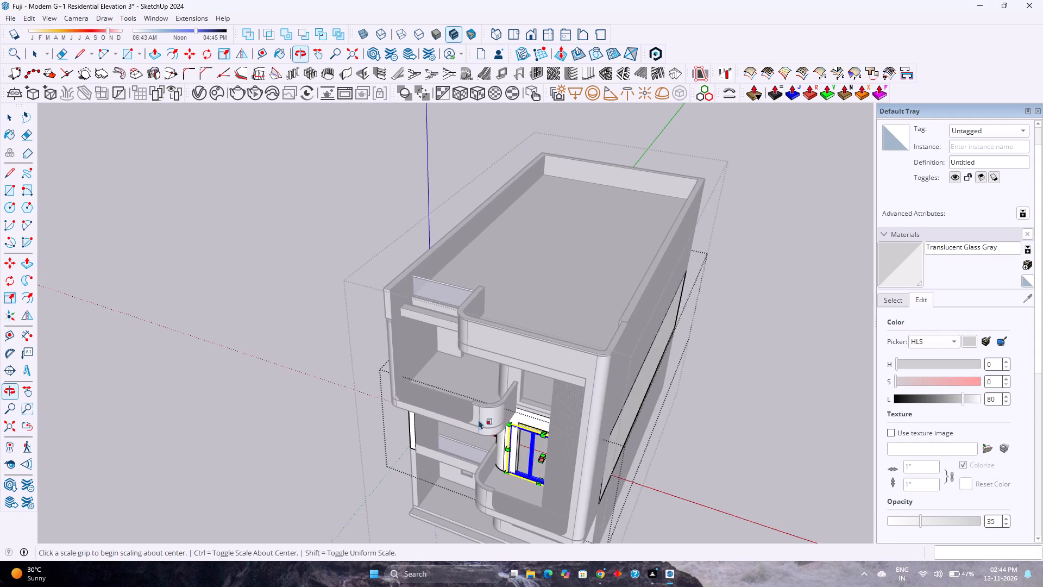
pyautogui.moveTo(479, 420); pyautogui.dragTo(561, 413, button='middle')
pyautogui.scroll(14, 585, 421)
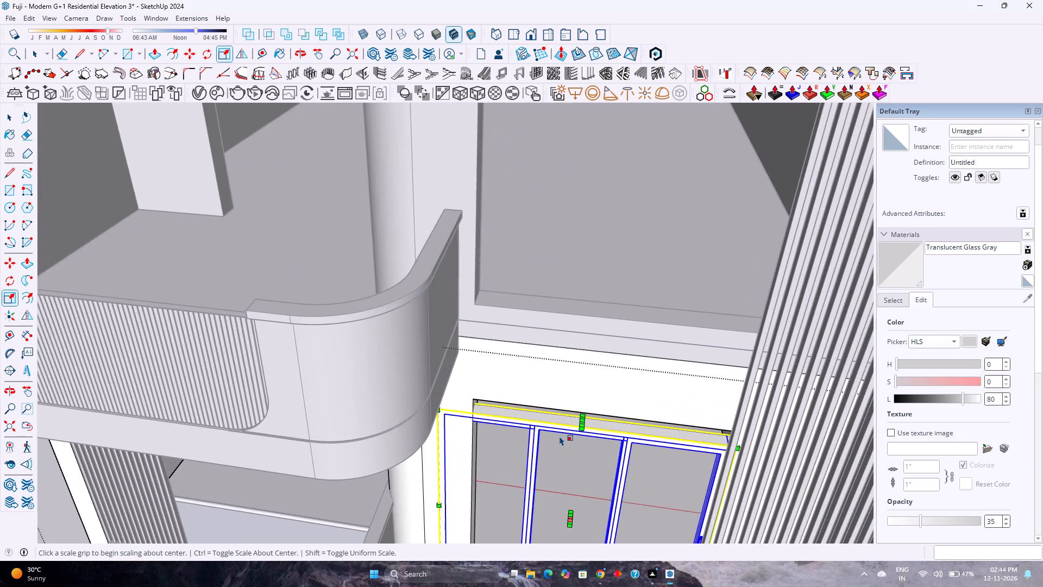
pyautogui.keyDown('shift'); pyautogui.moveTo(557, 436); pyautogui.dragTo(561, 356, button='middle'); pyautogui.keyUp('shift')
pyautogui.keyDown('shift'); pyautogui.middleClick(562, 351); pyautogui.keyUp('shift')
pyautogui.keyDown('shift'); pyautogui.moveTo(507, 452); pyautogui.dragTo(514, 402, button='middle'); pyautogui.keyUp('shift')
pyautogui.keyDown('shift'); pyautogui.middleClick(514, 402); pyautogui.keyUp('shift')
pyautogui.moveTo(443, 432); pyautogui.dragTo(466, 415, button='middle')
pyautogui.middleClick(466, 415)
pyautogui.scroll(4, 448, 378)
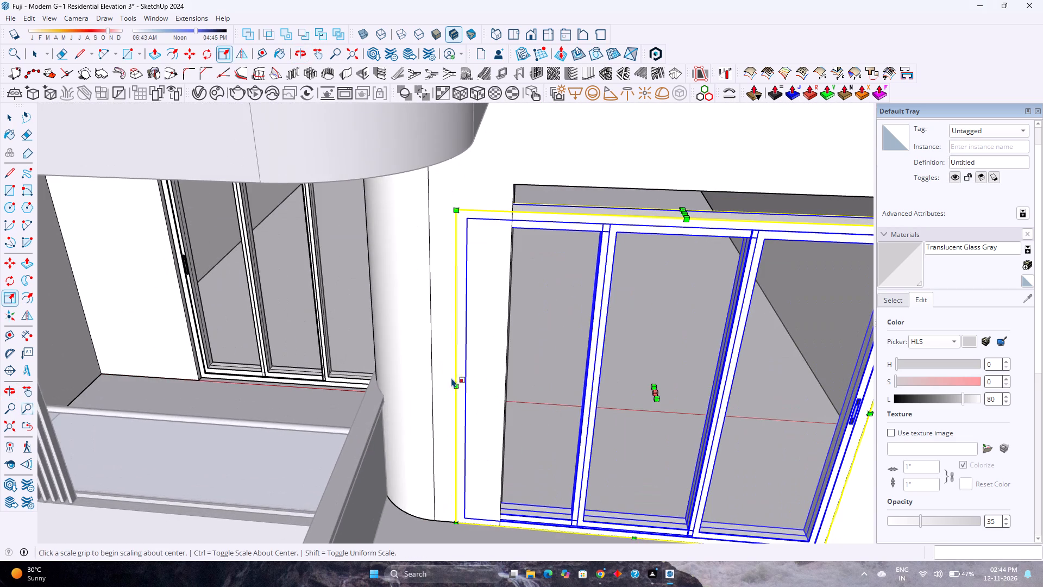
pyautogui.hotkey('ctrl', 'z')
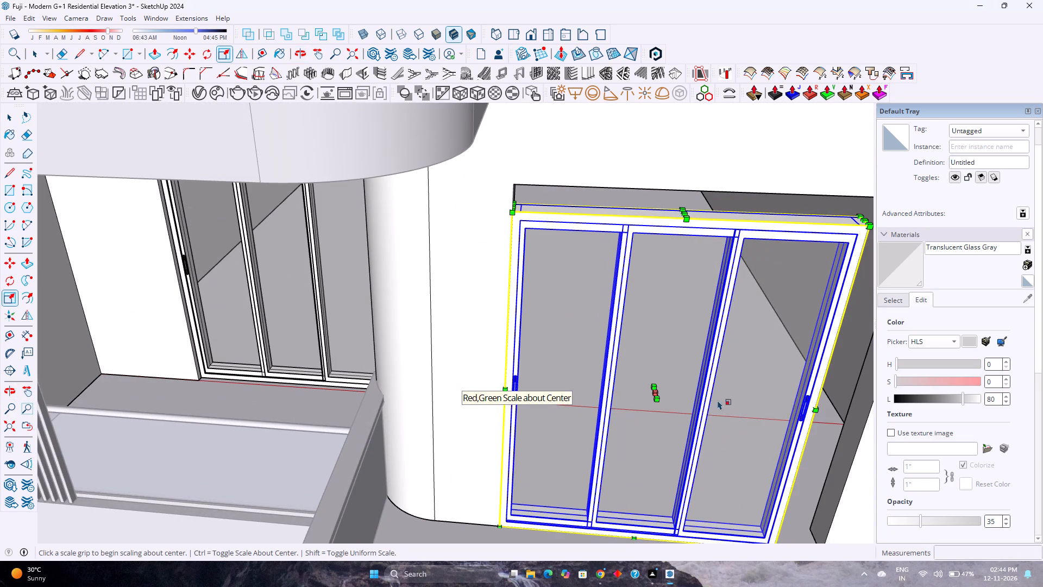
# Scale the copied door's width about its center by a factor of about 1.21.
pyautogui.keyDown('shift'); pyautogui.moveTo(786, 408); pyautogui.dragTo(683, 401, button='middle'); pyautogui.keyUp('shift')
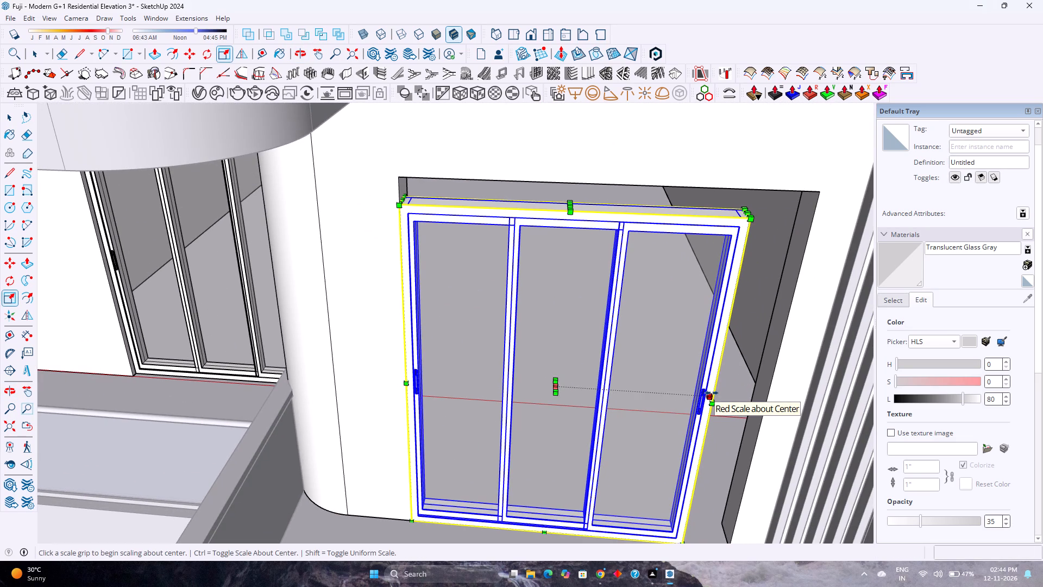
pyautogui.click(712, 393)
pyautogui.press('Escape')
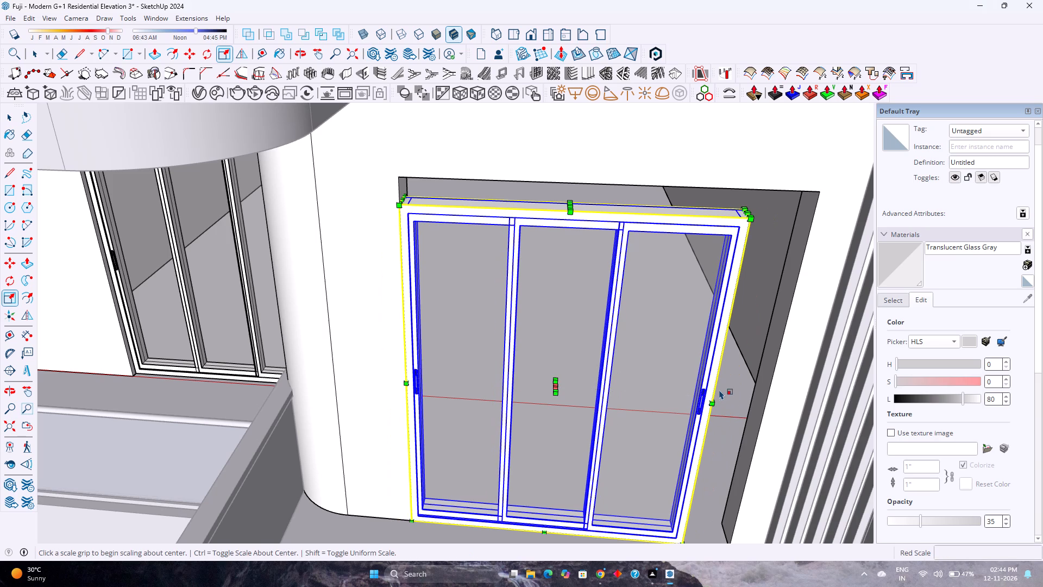
pyautogui.scroll(8, 719, 392)
pyautogui.moveTo(693, 415); pyautogui.dragTo(621, 408, button='middle')
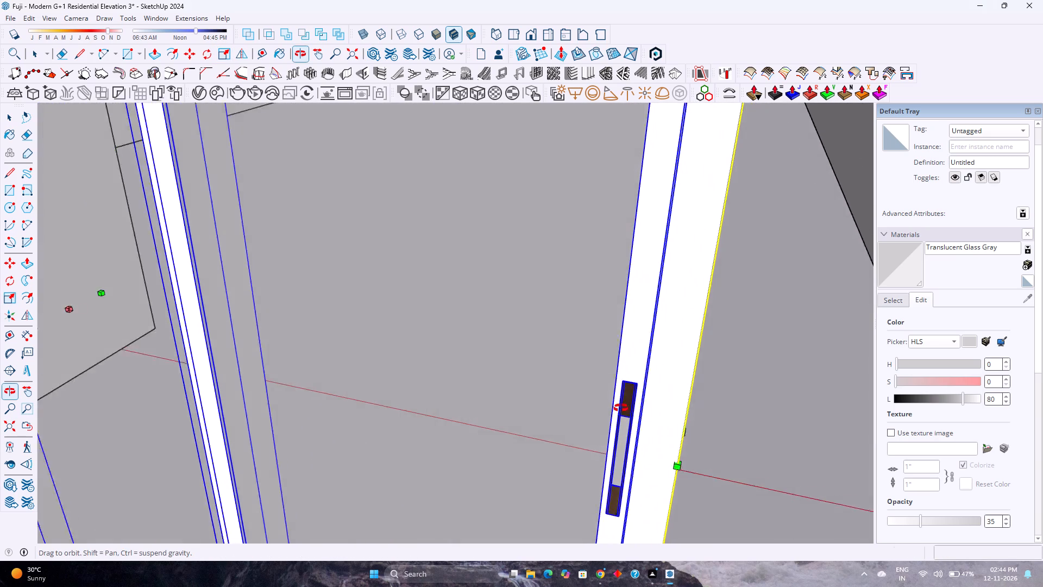
pyautogui.moveTo(621, 408); pyautogui.dragTo(558, 399, button='middle')
pyautogui.click(683, 460)
pyautogui.scroll(-2, 683, 449)
pyautogui.moveTo(683, 449); pyautogui.dragTo(684, 449, button='middle')
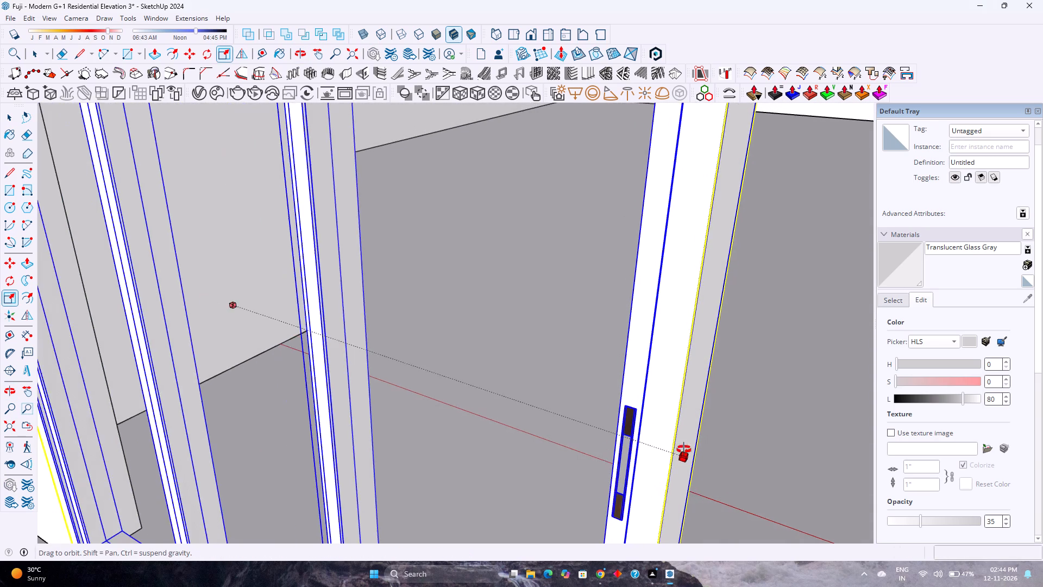
pyautogui.moveTo(684, 449); pyautogui.dragTo(773, 441, button='middle')
pyautogui.scroll(-14, 783, 436)
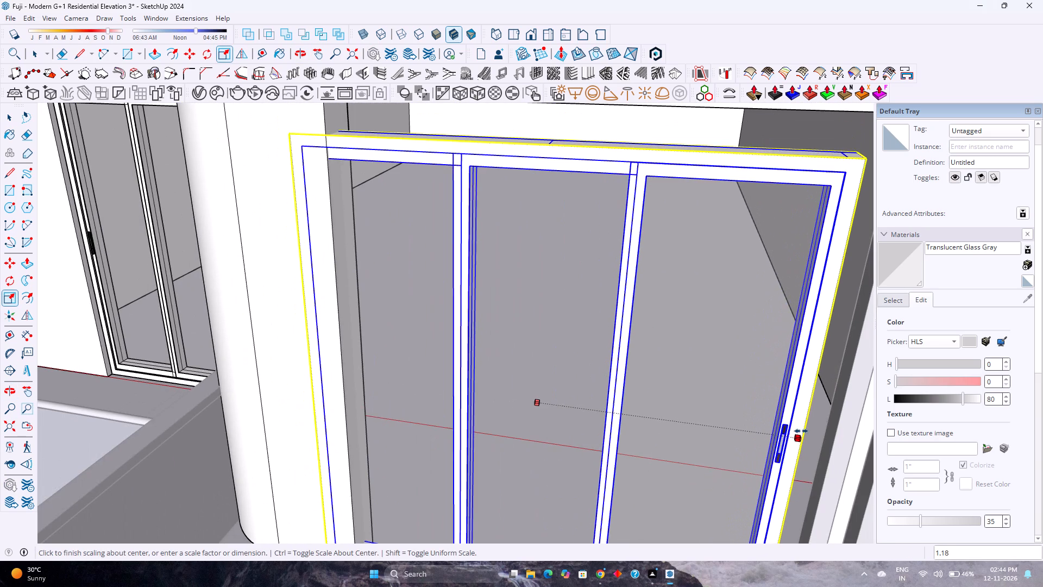
pyautogui.scroll(-1, 801, 430)
pyautogui.keyDown('shift'); pyautogui.middleClick(802, 430); pyautogui.keyUp('shift')
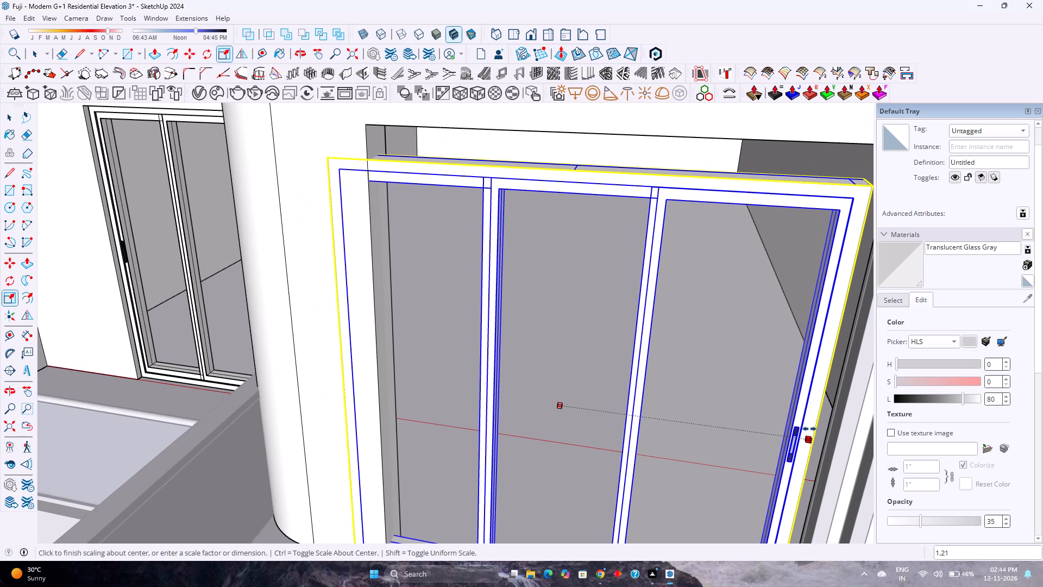
pyautogui.click(809, 429)
pyautogui.scroll(-5, 558, 408)
pyautogui.keyDown('shift'); pyautogui.moveTo(446, 429); pyautogui.dragTo(477, 396, button='middle'); pyautogui.keyUp('shift')
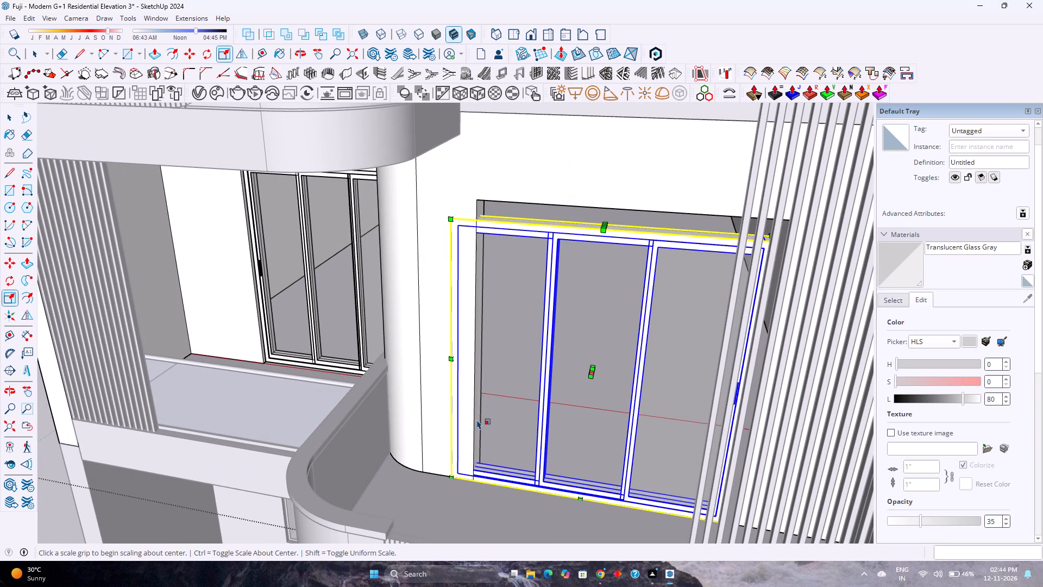
# Move the widened door by its lower corner to the lower corner of the opening beside the curved column.
pyautogui.press('m')
pyautogui.scroll(7, 451, 486)
pyautogui.click(455, 471)
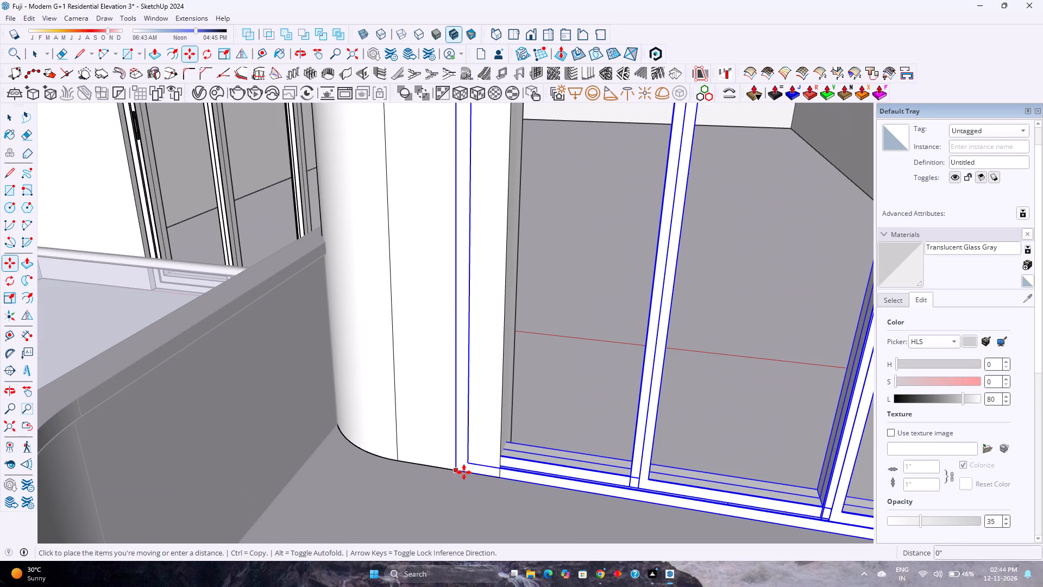
pyautogui.click(497, 477)
# Show hidden back edges and scale the door's width by a factor of about 0.96 to end at the opening's far jamb.
pyautogui.scroll(-7, 431, 425)
pyautogui.keyDown('shift'); pyautogui.moveTo(488, 425); pyautogui.dragTo(458, 428, button='middle'); pyautogui.keyUp('shift')
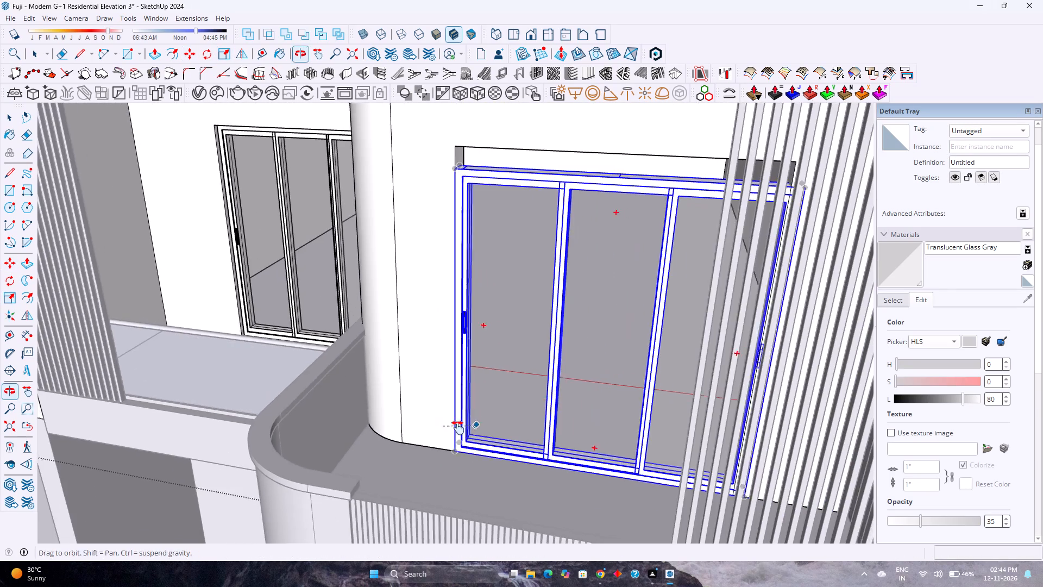
pyautogui.keyDown('shift'); pyautogui.moveTo(458, 428); pyautogui.dragTo(434, 434, button='middle'); pyautogui.keyUp('shift')
pyautogui.moveTo(417, 431); pyautogui.dragTo(582, 414, button='middle')
pyautogui.scroll(6, 624, 340)
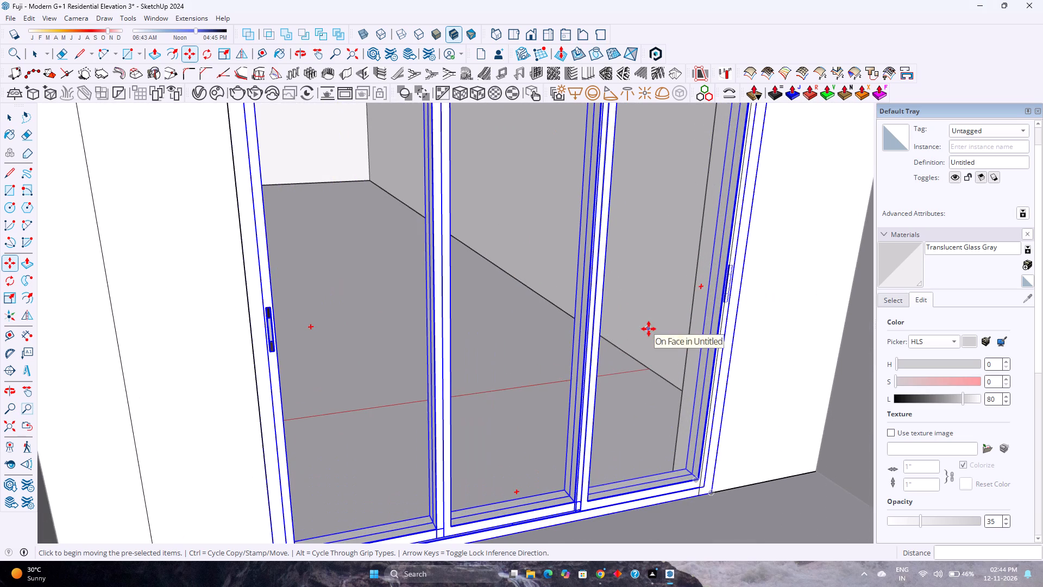
pyautogui.press('s')
pyautogui.moveTo(656, 330); pyautogui.dragTo(644, 358, button='middle')
pyautogui.middleClick(644, 358)
pyautogui.press('k')
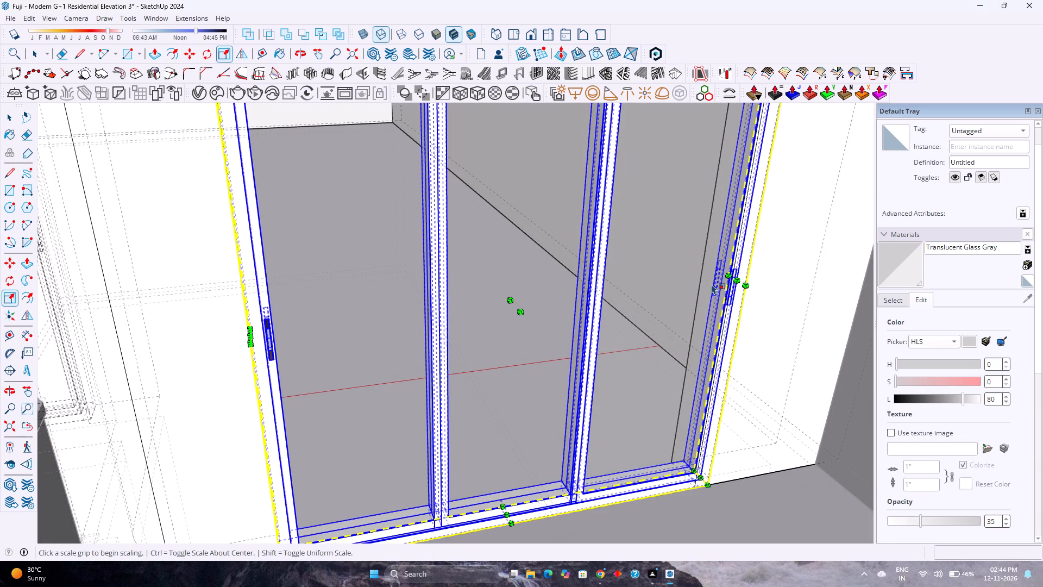
pyautogui.click(736, 278)
pyautogui.click(721, 288)
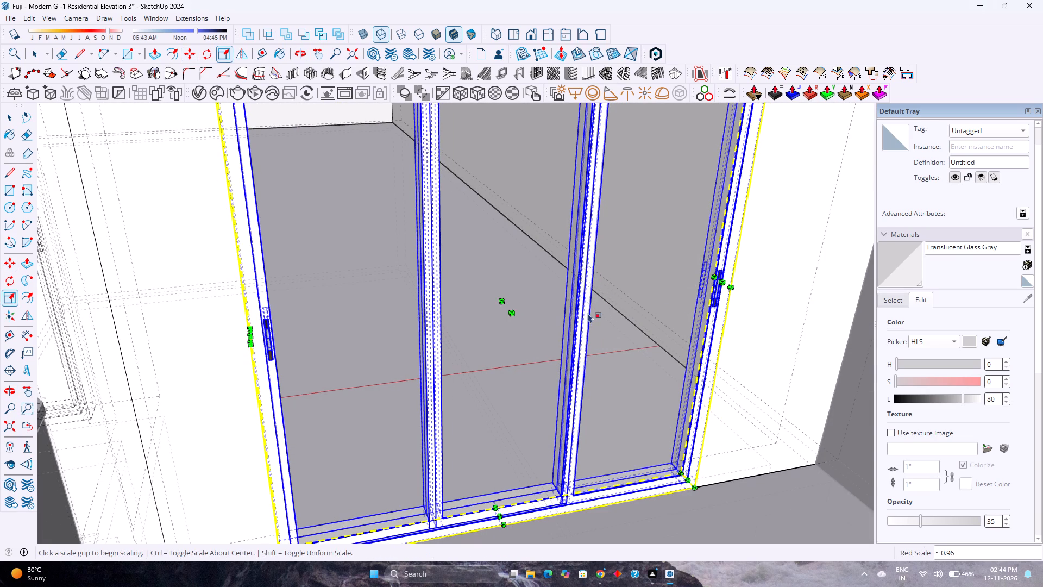
# Scale the door's height upward by a factor of about 1.07 to meet the top edge of its opening.
pyautogui.scroll(-4, 586, 313)
pyautogui.press('k')
pyautogui.scroll(-3, 532, 315)
pyautogui.keyDown('shift'); pyautogui.moveTo(536, 312); pyautogui.dragTo(536, 313, button='middle'); pyautogui.keyUp('shift')
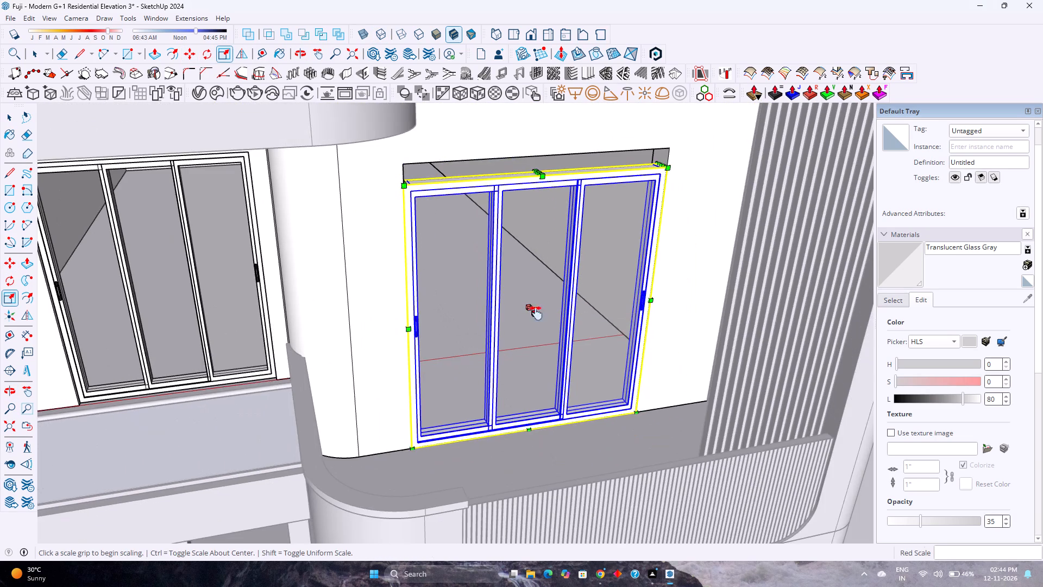
pyautogui.keyDown('shift'); pyautogui.moveTo(536, 313); pyautogui.dragTo(554, 378, button='middle'); pyautogui.keyUp('shift')
pyautogui.moveTo(545, 382); pyautogui.dragTo(430, 345, button='middle')
pyautogui.scroll(3, 554, 249)
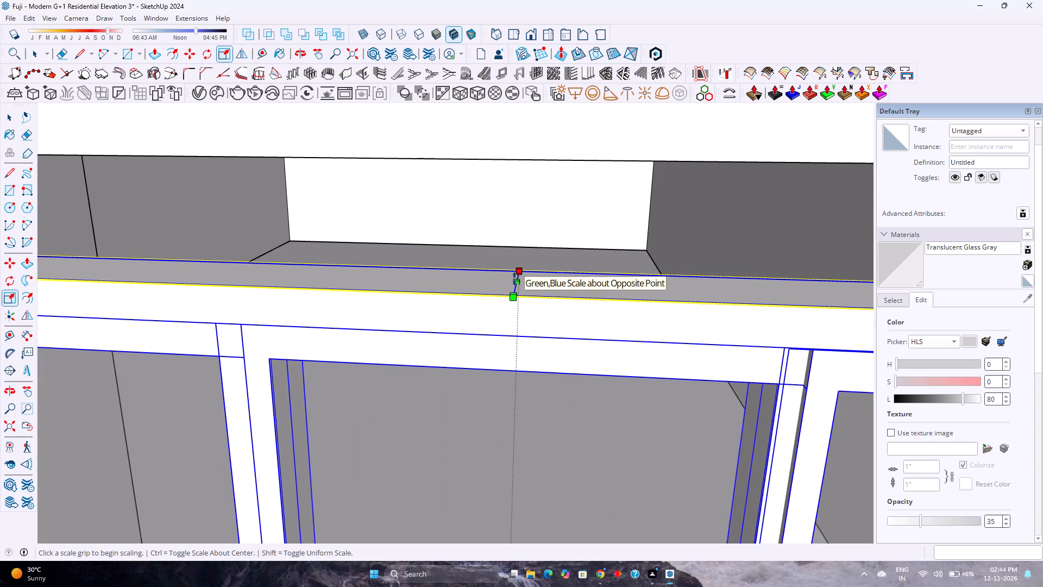
pyautogui.click(513, 283)
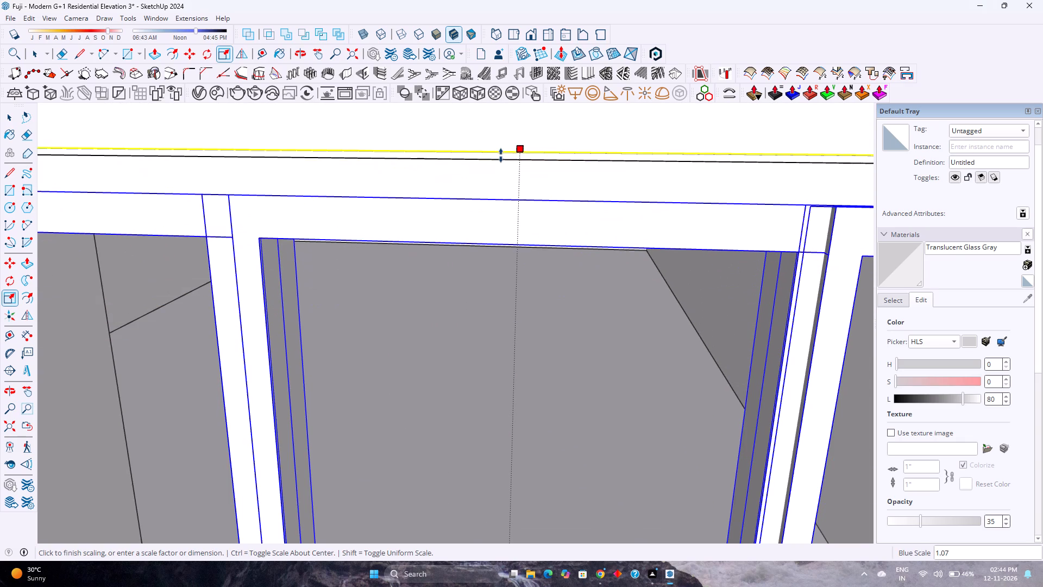
pyautogui.click(507, 160)
pyautogui.scroll(-17, 550, 285)
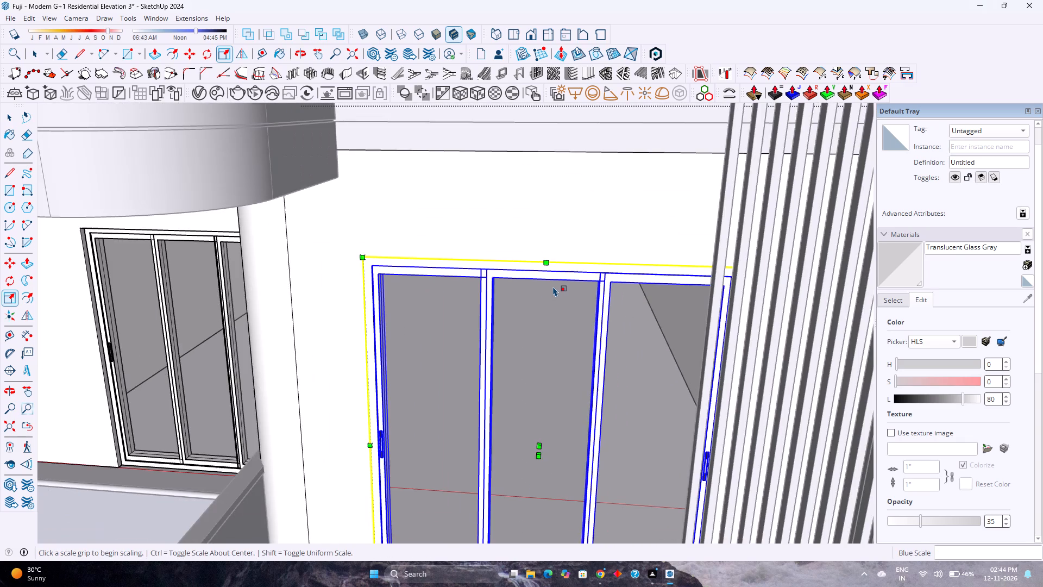
pyautogui.press('space')
# Copy both first-floor sliding doors together and paste them inside the upper-floor group.
pyautogui.scroll(-8, 553, 286)
pyautogui.scroll(4, 308, 355)
pyautogui.scroll(-1, 305, 360)
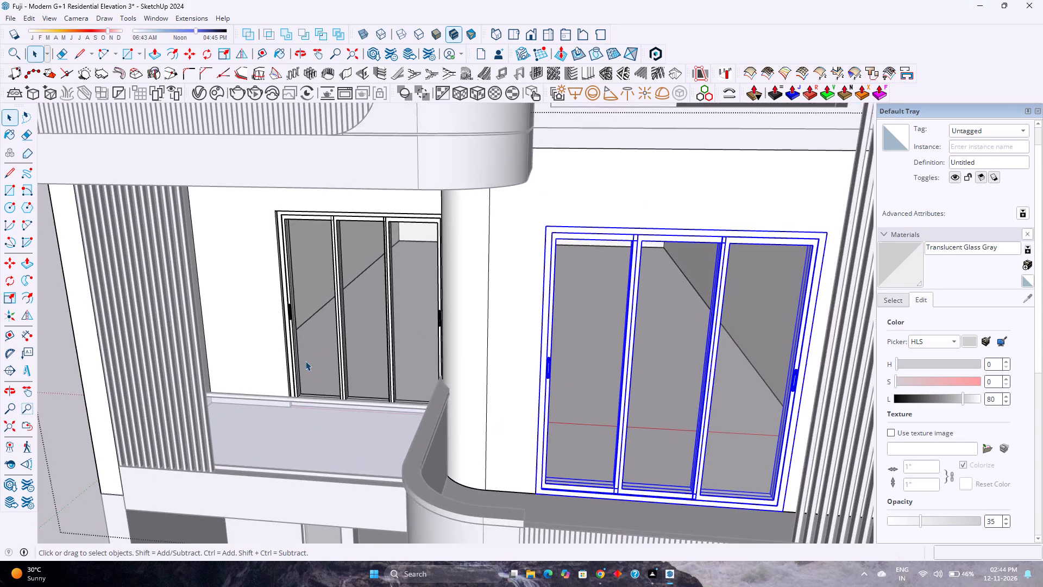
pyautogui.moveTo(305, 368); pyautogui.dragTo(306, 392, button='middle')
pyautogui.keyDown('ctrl'); pyautogui.click(298, 397); pyautogui.keyUp('ctrl')
pyautogui.hotkey('ctrl', 'c')
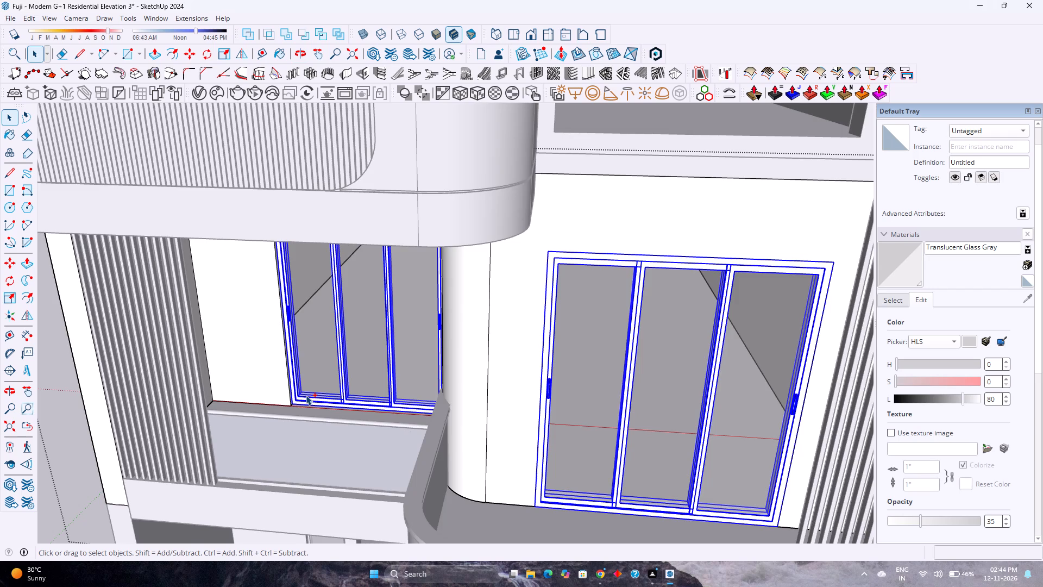
pyautogui.scroll(-12, 306, 382)
pyautogui.click(546, 440)
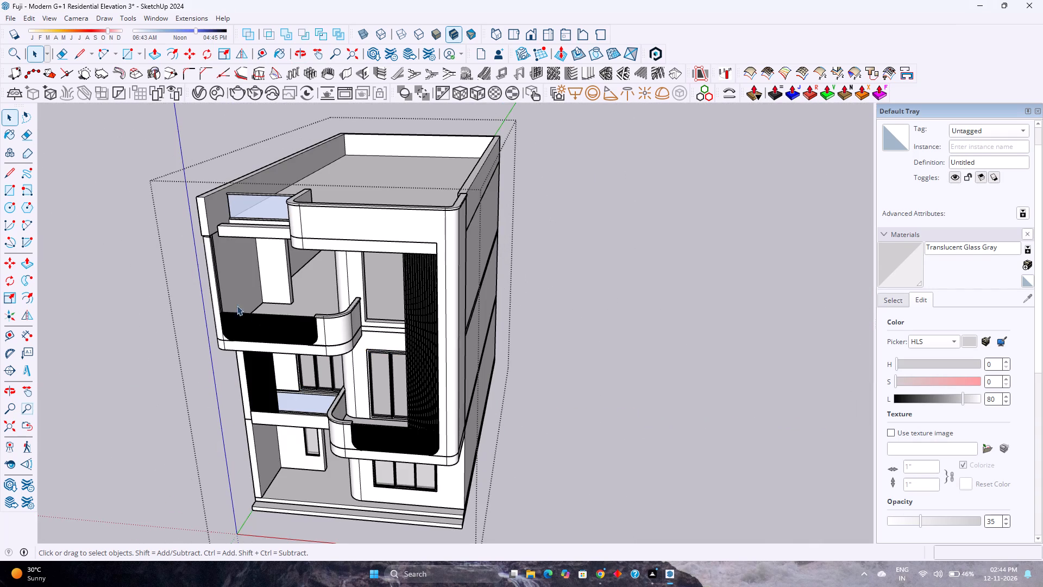
pyautogui.doubleClick(274, 270)
pyautogui.scroll(4, 274, 270)
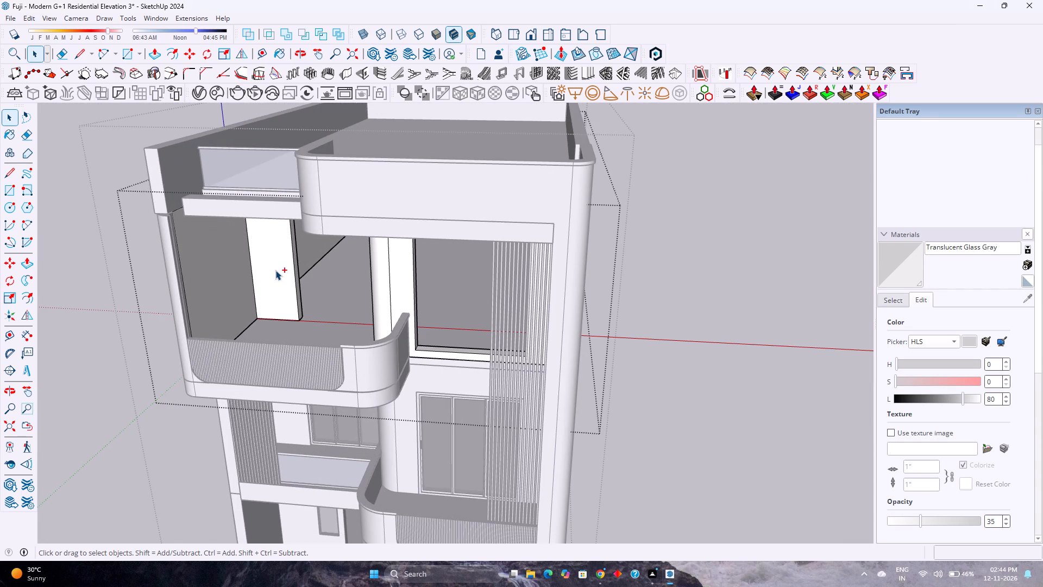
pyautogui.hotkey('ctrl', 'v')
pyautogui.scroll(3, 293, 317)
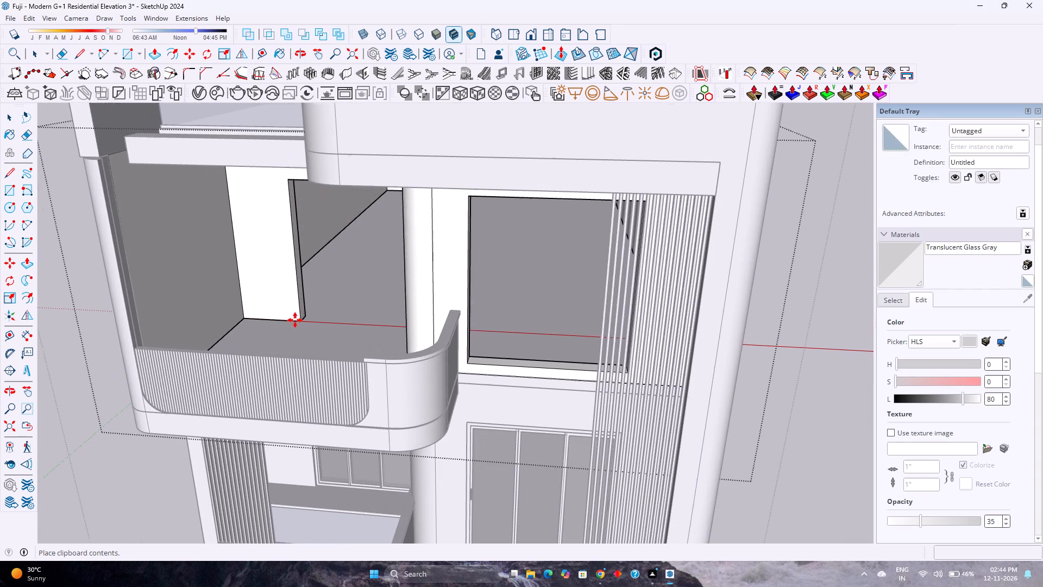
pyautogui.click(286, 331)
# Move the pasted doors by the balcony door's lower corner to the lower corner of the upper balcony opening.
pyautogui.scroll(6, 322, 295)
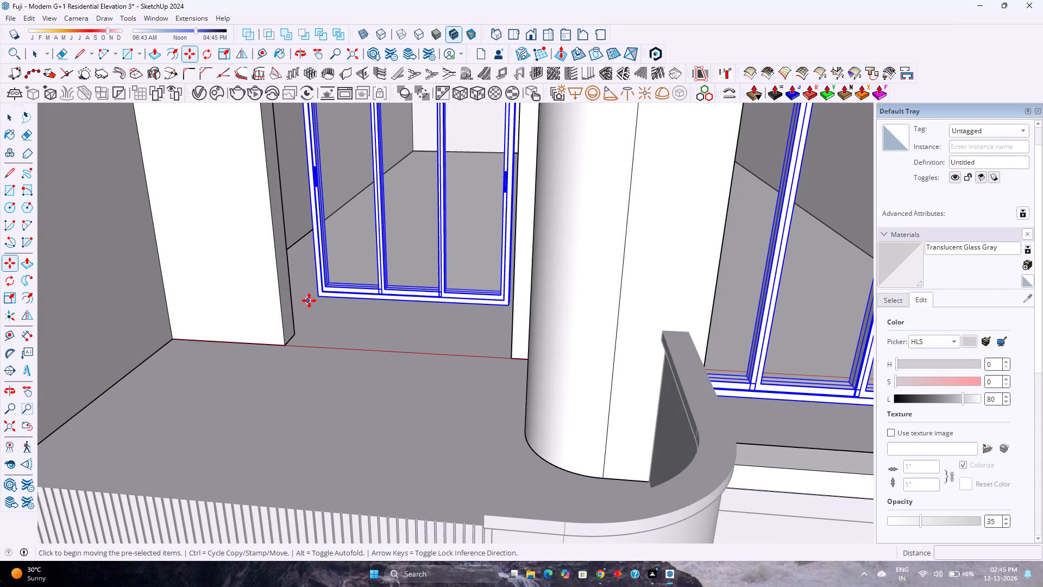
pyautogui.click(316, 298)
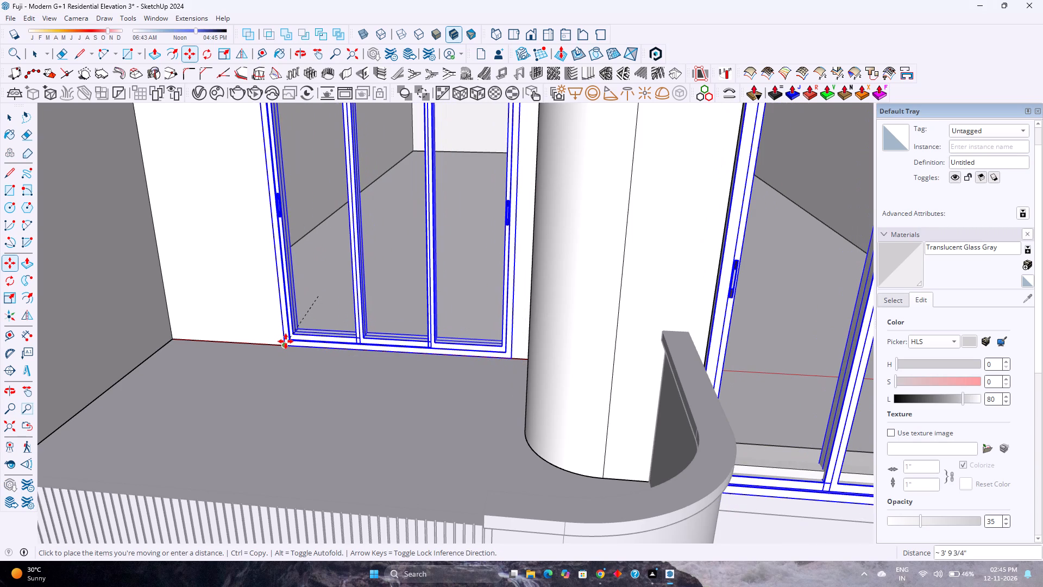
pyautogui.click(286, 341)
# Move both pasted doors 2" inward to recess them from the upper-floor wall face.
pyautogui.scroll(6, 290, 342)
pyautogui.moveTo(292, 339); pyautogui.dragTo(260, 372, button='middle')
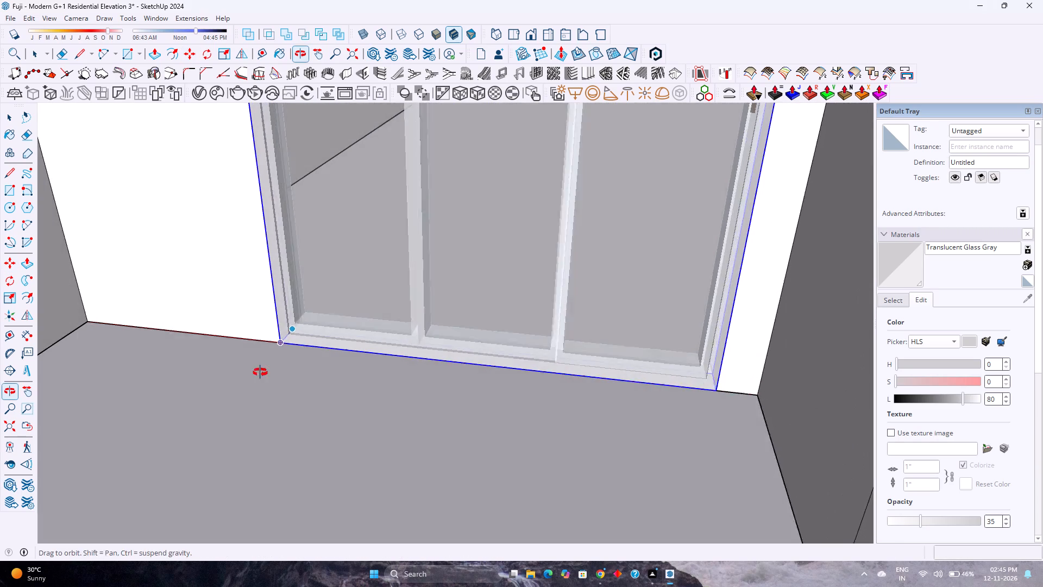
pyautogui.moveTo(260, 372); pyautogui.dragTo(242, 402, button='middle')
pyautogui.middleClick(242, 402)
pyautogui.click(280, 332)
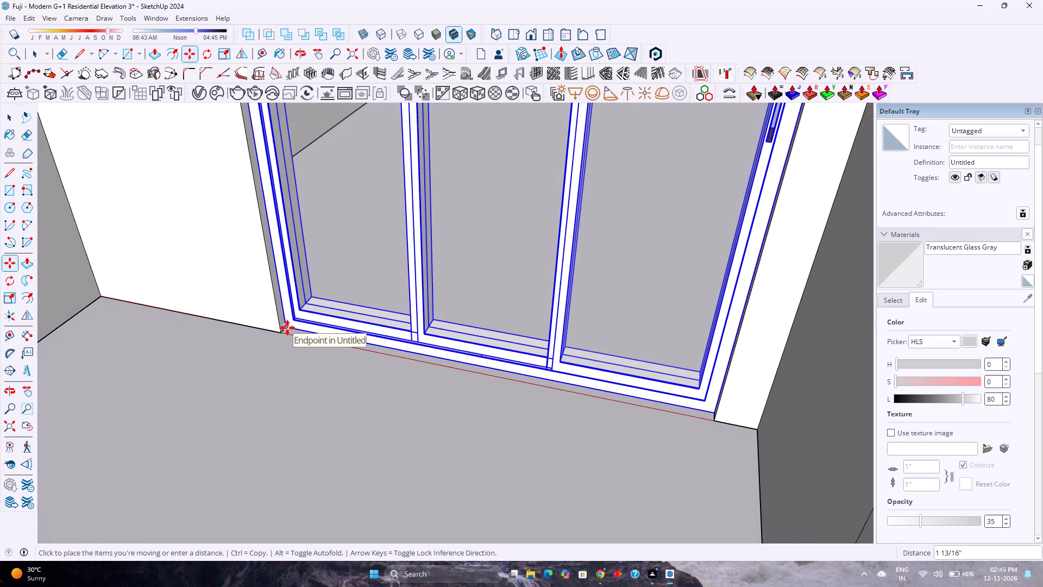
pyautogui.press('2')
pyautogui.press('Return')
pyautogui.scroll(-11, 272, 343)
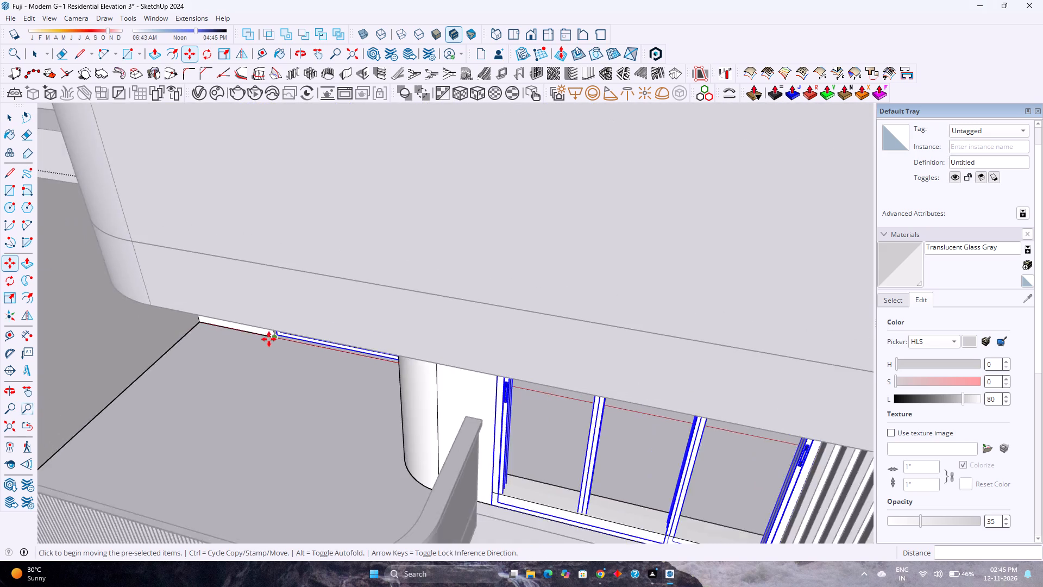
# Scale only the upper door beside the vertical louvers from its bottom by about 0.94 in height, using hidden back edges to reach the opening's sill.
pyautogui.scroll(-2, 269, 339)
pyautogui.moveTo(294, 370); pyautogui.dragTo(362, 293, button='middle')
pyautogui.middleClick(362, 293)
pyautogui.scroll(-3, 386, 321)
pyautogui.moveTo(380, 469); pyautogui.dragTo(414, 397, button='middle')
pyautogui.scroll(-3, 422, 396)
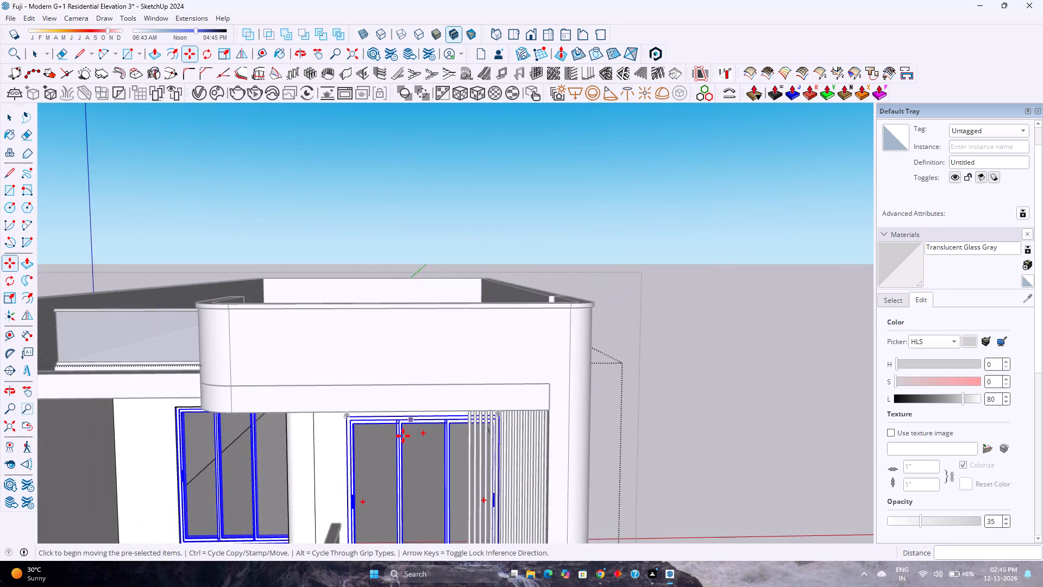
pyautogui.keyDown('shift'); pyautogui.moveTo(401, 436); pyautogui.dragTo(404, 311, button='middle'); pyautogui.keyUp('shift')
pyautogui.press('space')
pyautogui.scroll(1, 403, 414)
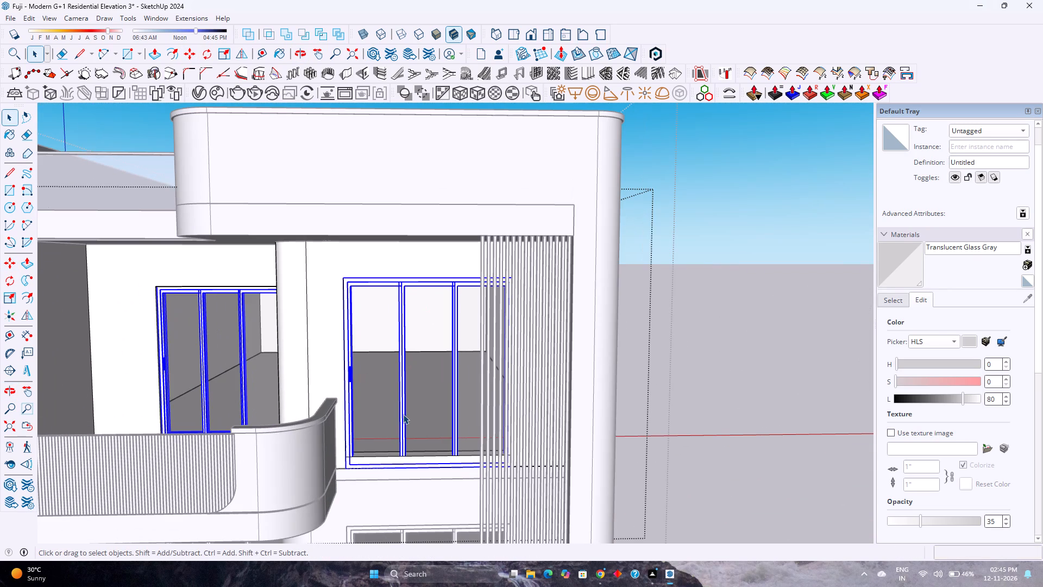
pyautogui.click(403, 414)
pyautogui.press('s')
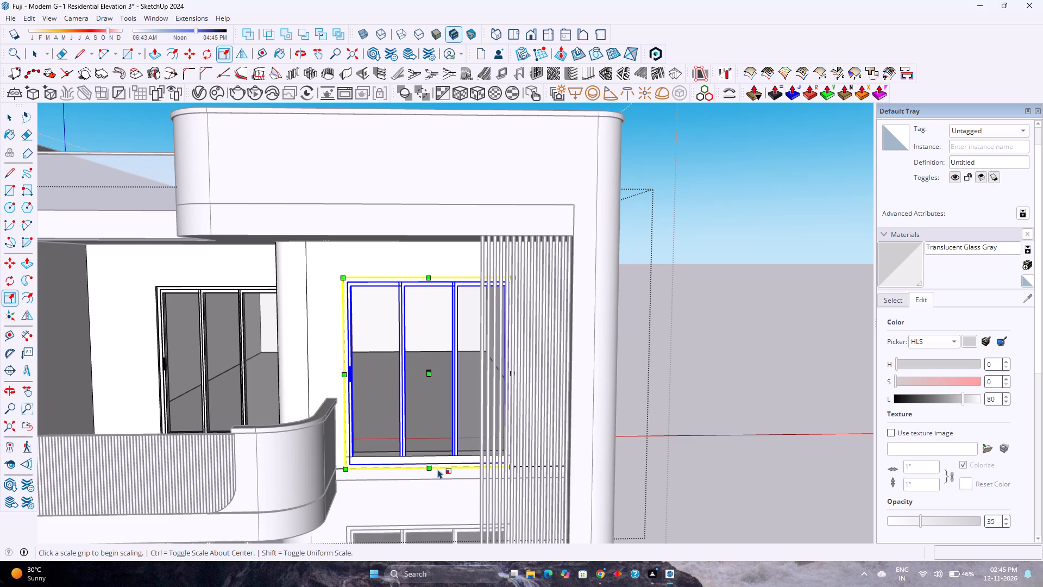
pyautogui.scroll(4, 446, 464)
pyautogui.moveTo(425, 473); pyautogui.dragTo(460, 527, button='middle')
pyautogui.scroll(7, 404, 471)
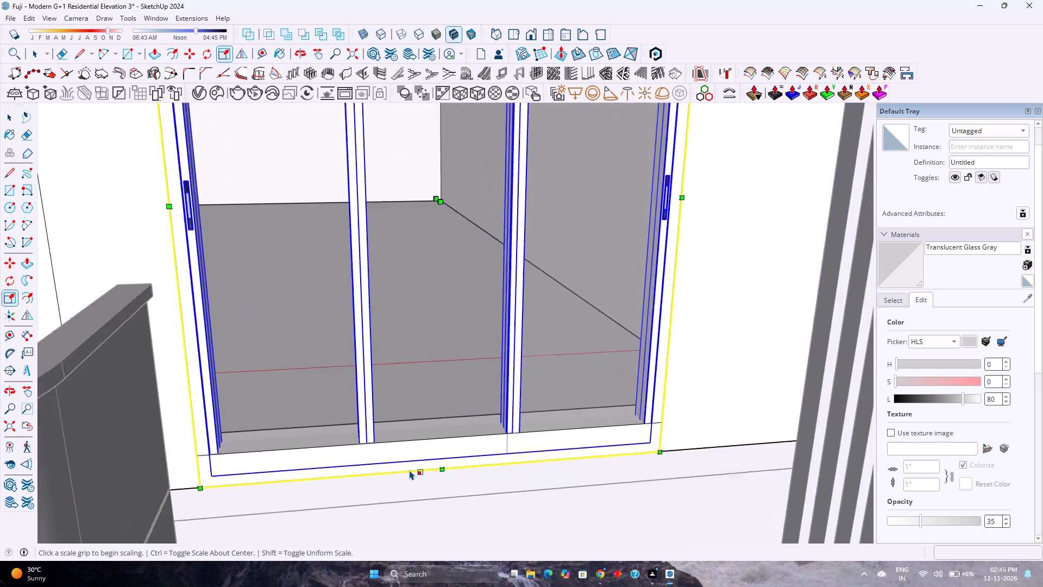
pyautogui.scroll(2, 410, 470)
pyautogui.press('k')
pyautogui.click(451, 461)
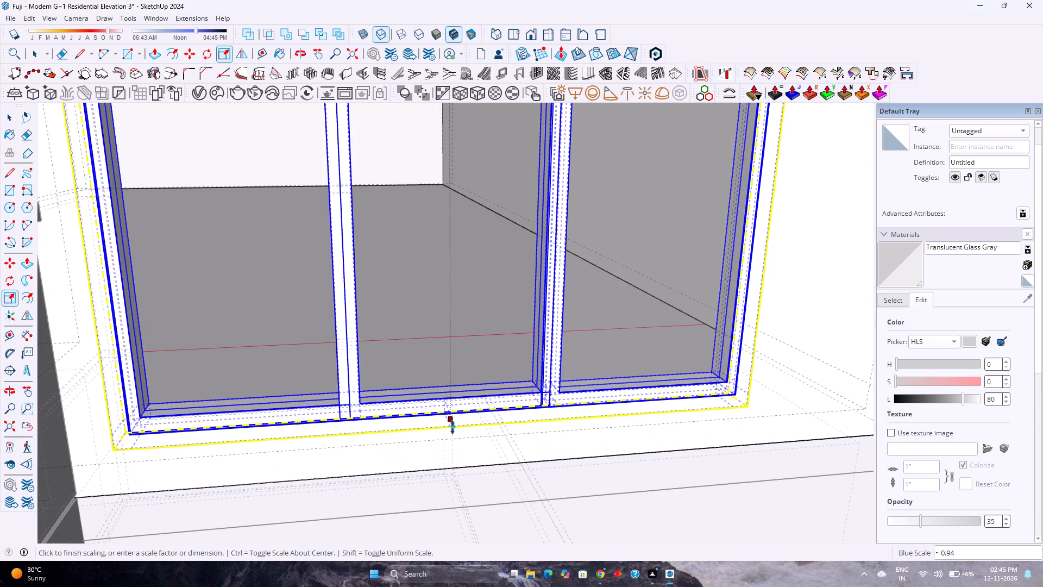
pyautogui.click(455, 426)
pyautogui.scroll(-5, 365, 413)
pyautogui.write('k')
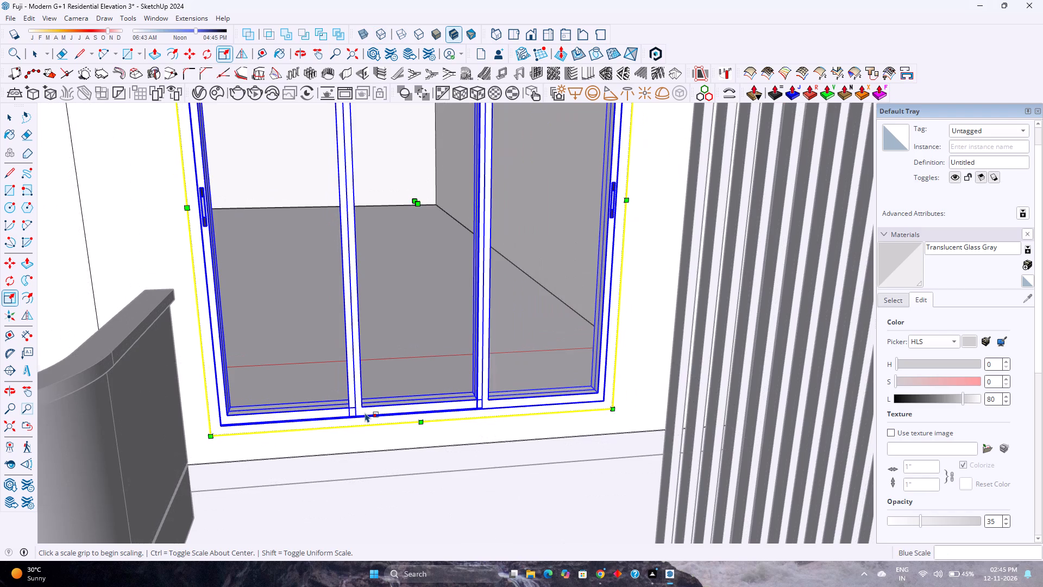
# Move the upper louver-side door by its lower corner 2" inward to recess it in its opening.
pyautogui.press('space')
pyautogui.scroll(-4, 369, 410)
pyautogui.scroll(2, 369, 410)
pyautogui.moveTo(369, 410); pyautogui.dragTo(250, 456, button='middle')
pyautogui.scroll(7, 259, 401)
pyautogui.moveTo(258, 401); pyautogui.dragTo(236, 448, button='middle')
pyautogui.middleClick(236, 448)
pyautogui.press('m')
pyautogui.scroll(3, 227, 387)
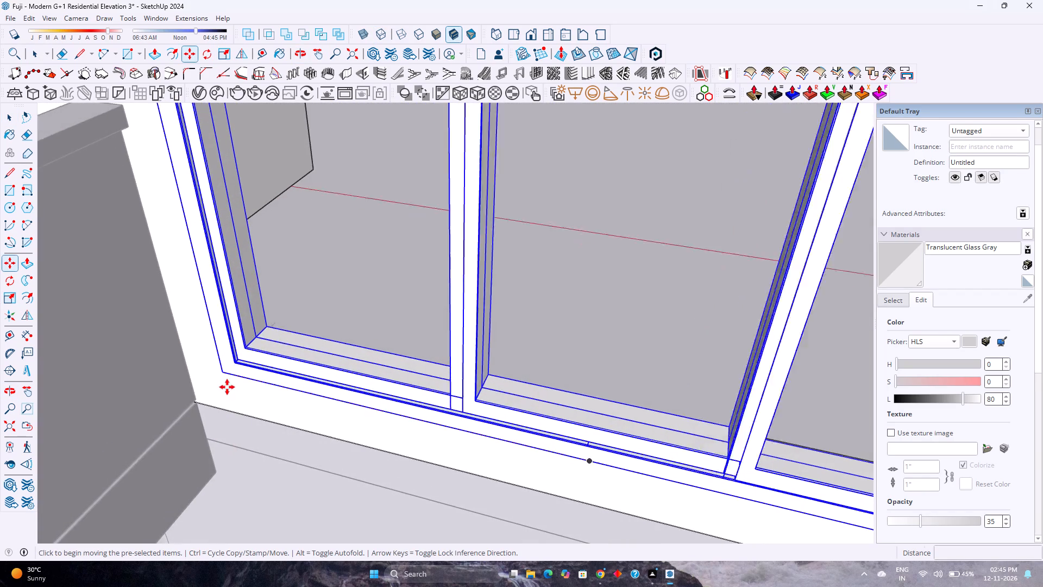
pyautogui.scroll(3, 203, 370)
pyautogui.click(227, 369)
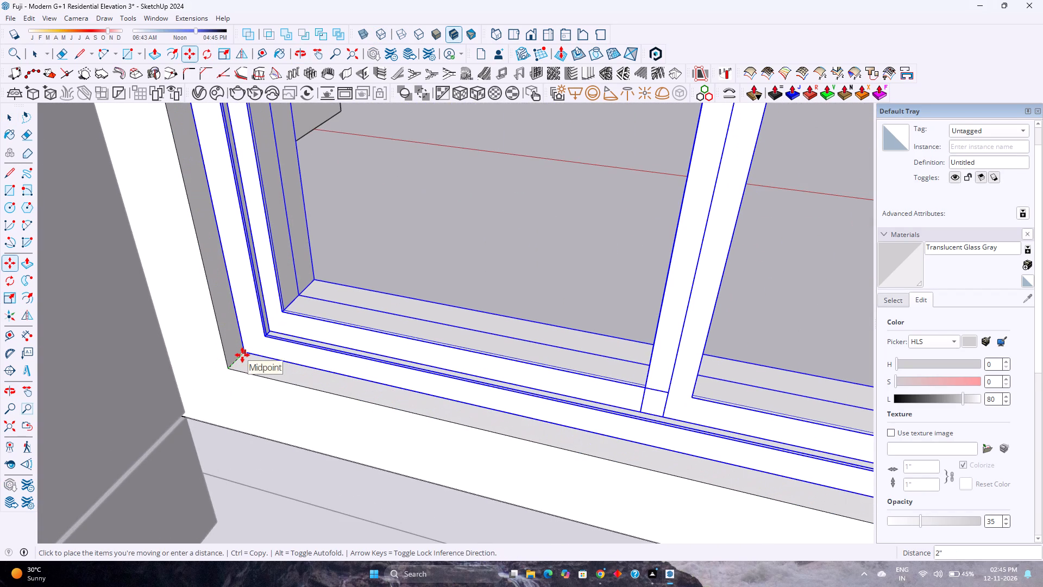
pyautogui.click(242, 355)
pyautogui.scroll(-19, 340, 355)
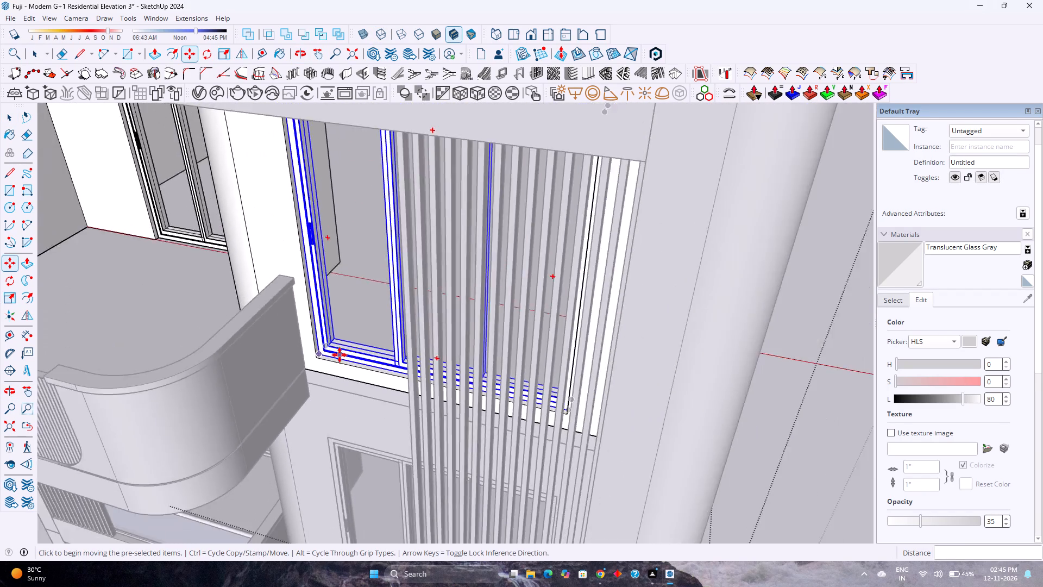
# Open the first-floor group and move the door beside the curved column inward by its lower corner to recess it in its opening.
pyautogui.scroll(-7, 340, 355)
pyautogui.press('space')
pyautogui.click(633, 398)
pyautogui.scroll(-2, 599, 399)
pyautogui.scroll(4, 396, 474)
pyautogui.doubleClick(407, 466)
pyautogui.scroll(3, 407, 466)
pyautogui.click(406, 467)
pyautogui.scroll(3, 404, 468)
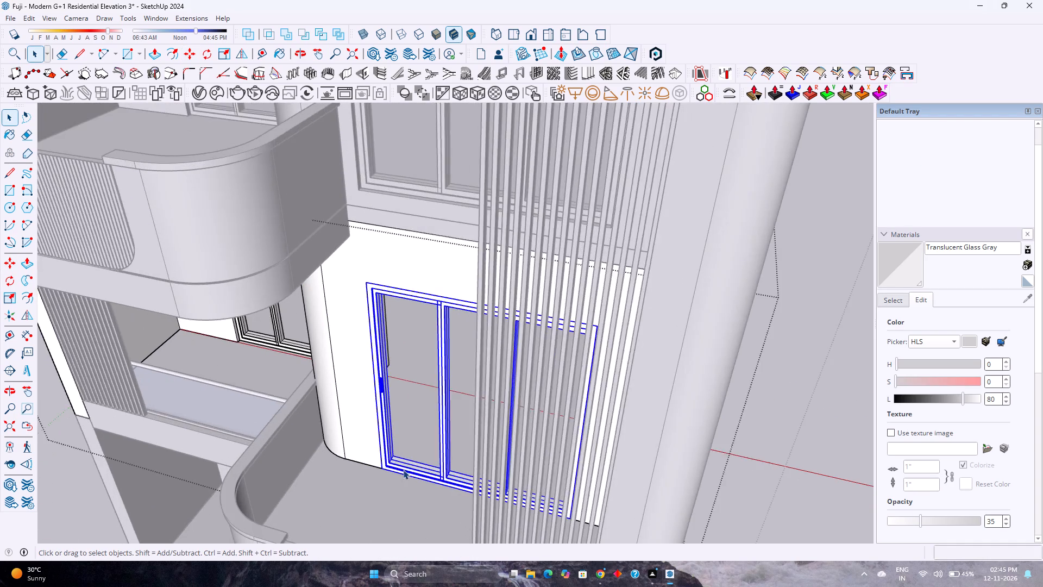
pyautogui.scroll(6, 403, 470)
pyautogui.press('m')
pyautogui.scroll(7, 354, 472)
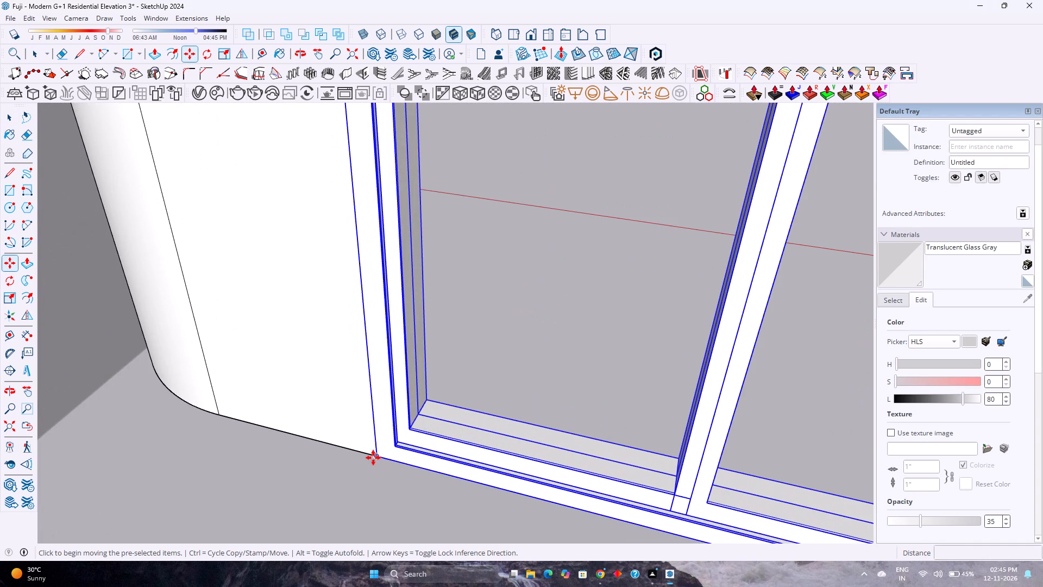
pyautogui.click(375, 455)
pyautogui.click(385, 440)
pyautogui.scroll(-5, 428, 461)
pyautogui.press('space')
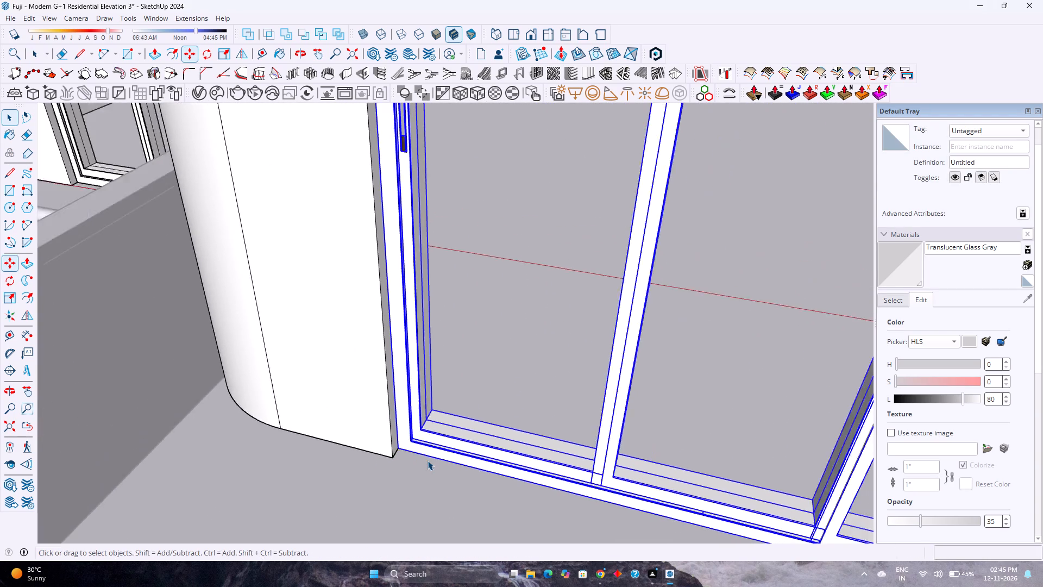
# Exit the floor group, bring the whole front façade into view and save the model.
pyautogui.scroll(-4, 428, 460)
pyautogui.press('Escape')
pyautogui.scroll(-17, 428, 460)
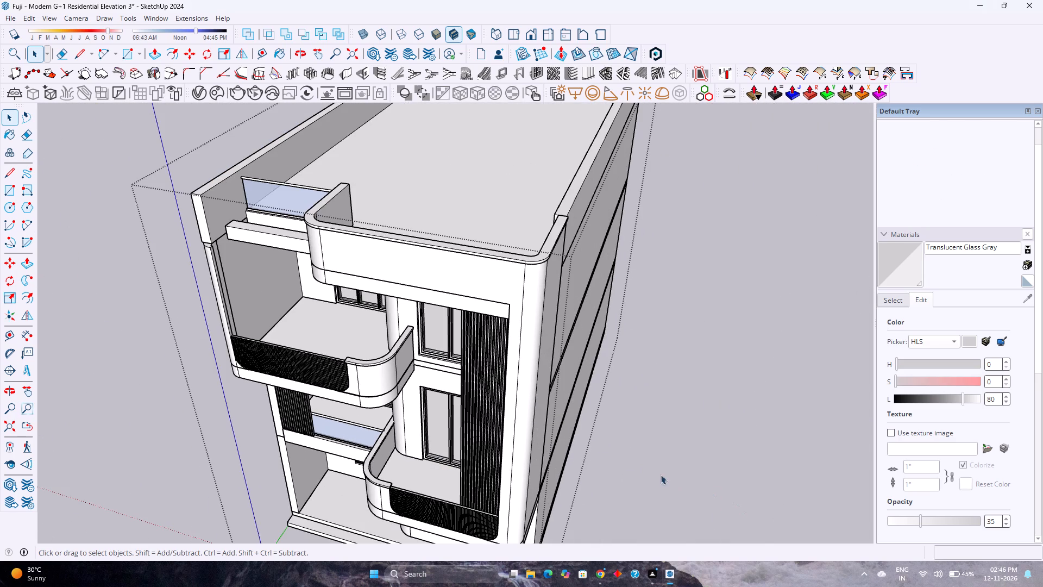
pyautogui.click(617, 449)
pyautogui.moveTo(549, 466); pyautogui.dragTo(622, 365, button='middle')
pyautogui.scroll(-2, 639, 353)
pyautogui.moveTo(605, 371); pyautogui.dragTo(624, 347, button='middle')
pyautogui.middleClick(624, 347)
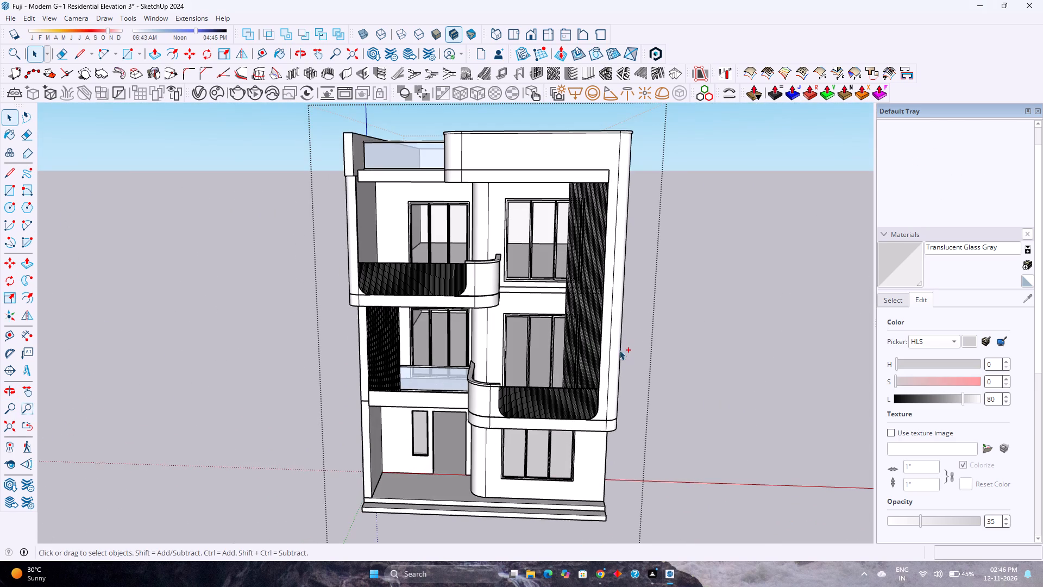
pyautogui.hotkey('ctrl', 's')
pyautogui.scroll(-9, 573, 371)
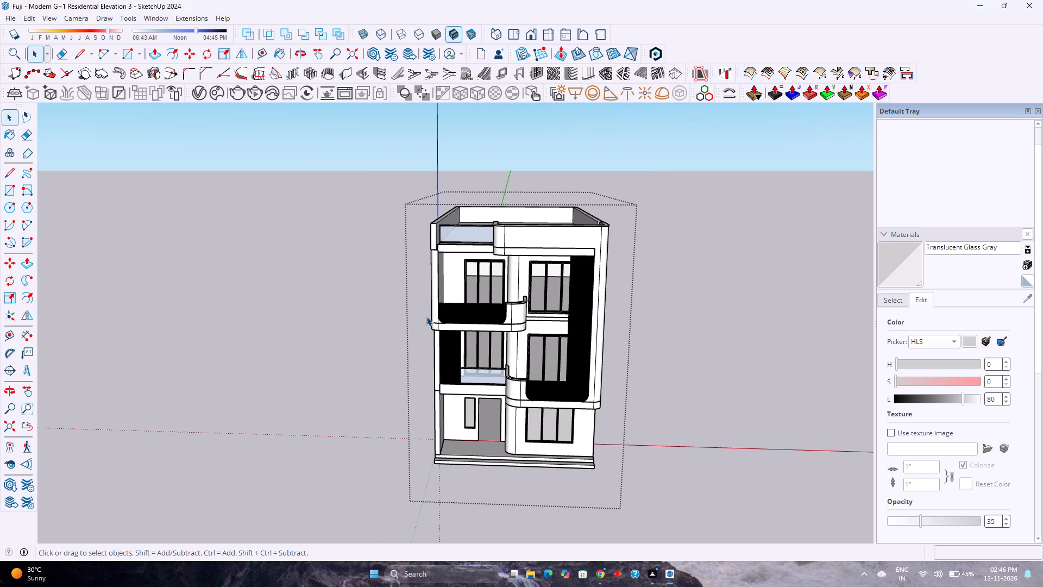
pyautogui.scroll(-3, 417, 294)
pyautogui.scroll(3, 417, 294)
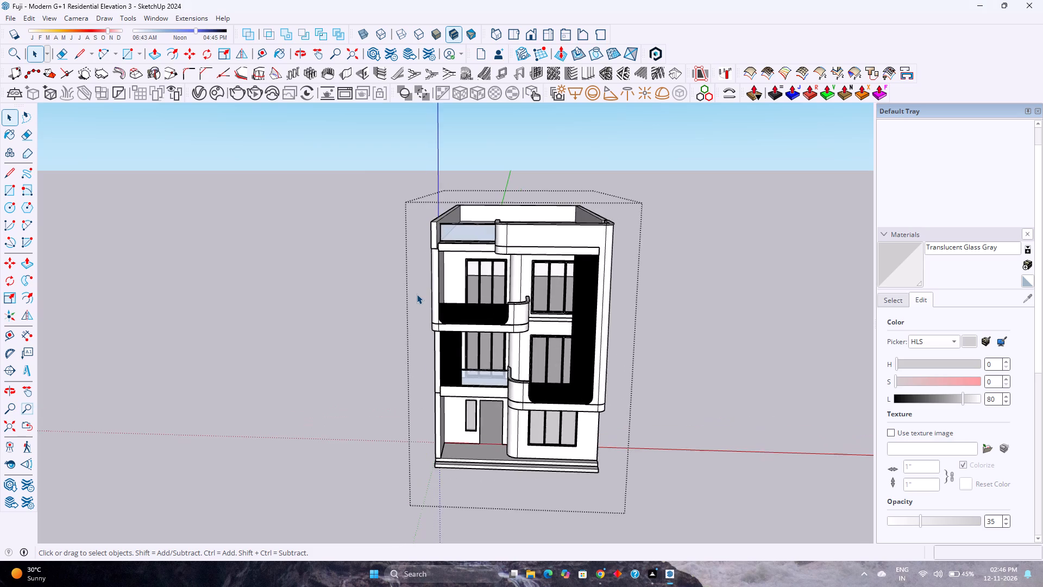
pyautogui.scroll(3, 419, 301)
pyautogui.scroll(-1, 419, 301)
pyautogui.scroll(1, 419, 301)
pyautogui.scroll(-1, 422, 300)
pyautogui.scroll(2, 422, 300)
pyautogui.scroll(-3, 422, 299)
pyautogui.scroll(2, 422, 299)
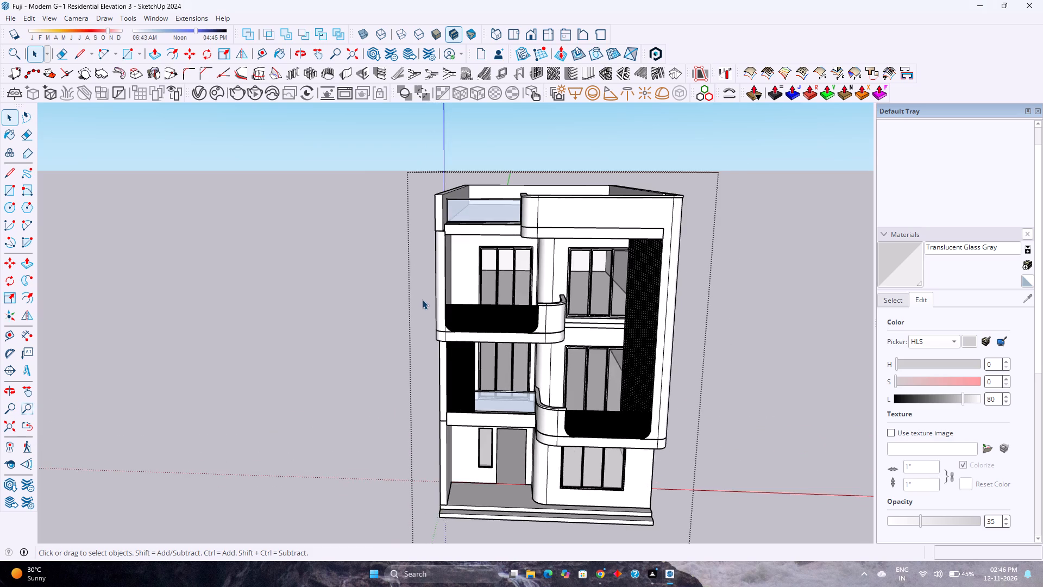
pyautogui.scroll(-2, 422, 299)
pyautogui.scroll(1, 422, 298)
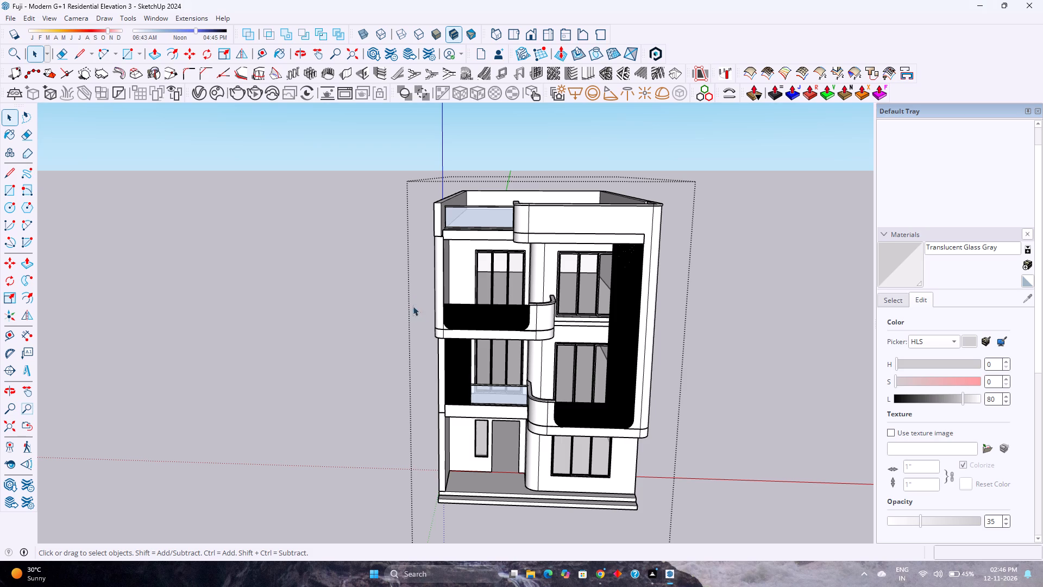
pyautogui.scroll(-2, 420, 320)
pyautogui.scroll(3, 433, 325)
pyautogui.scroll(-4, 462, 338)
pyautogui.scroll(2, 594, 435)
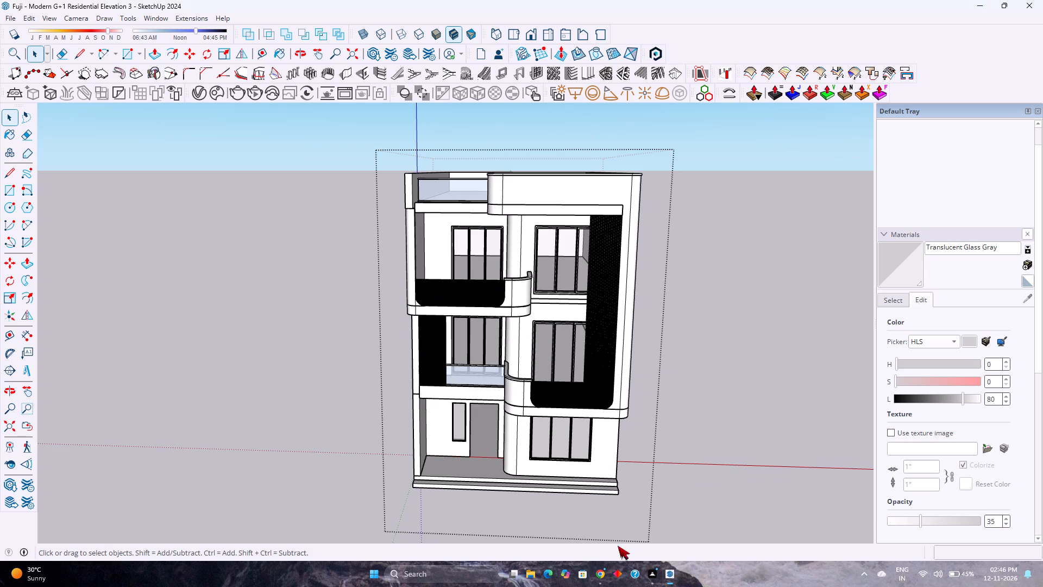
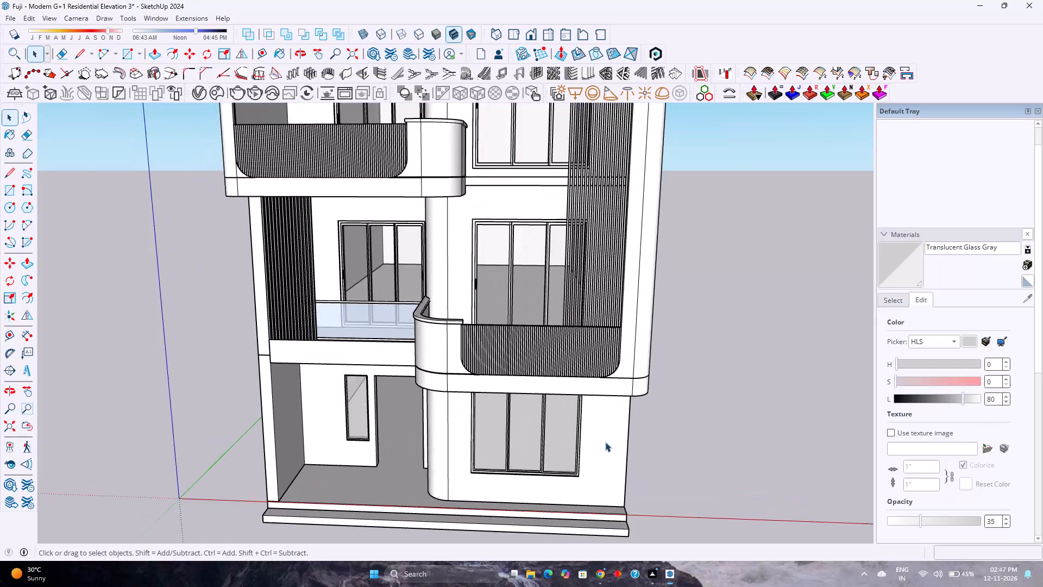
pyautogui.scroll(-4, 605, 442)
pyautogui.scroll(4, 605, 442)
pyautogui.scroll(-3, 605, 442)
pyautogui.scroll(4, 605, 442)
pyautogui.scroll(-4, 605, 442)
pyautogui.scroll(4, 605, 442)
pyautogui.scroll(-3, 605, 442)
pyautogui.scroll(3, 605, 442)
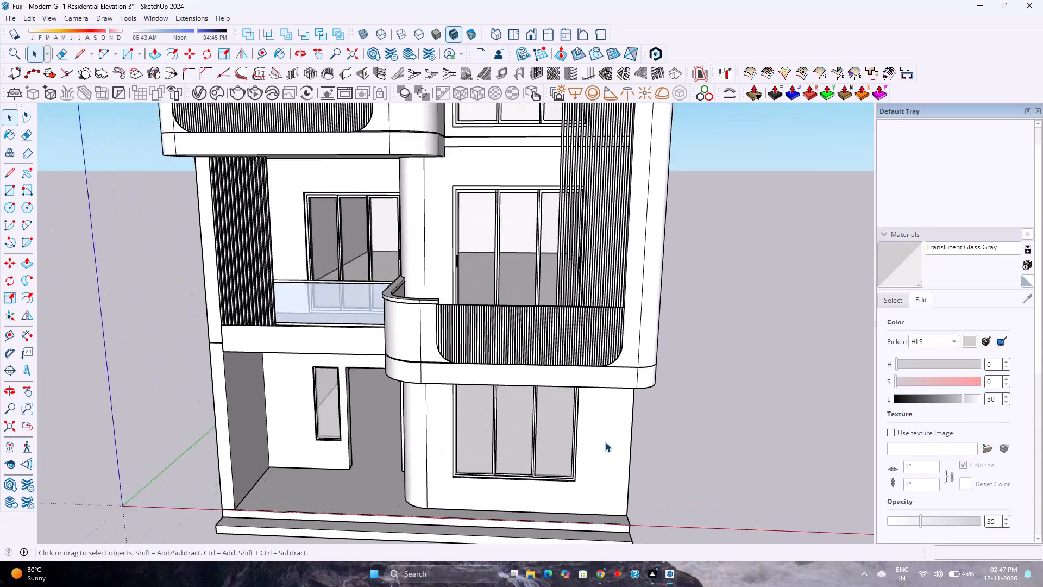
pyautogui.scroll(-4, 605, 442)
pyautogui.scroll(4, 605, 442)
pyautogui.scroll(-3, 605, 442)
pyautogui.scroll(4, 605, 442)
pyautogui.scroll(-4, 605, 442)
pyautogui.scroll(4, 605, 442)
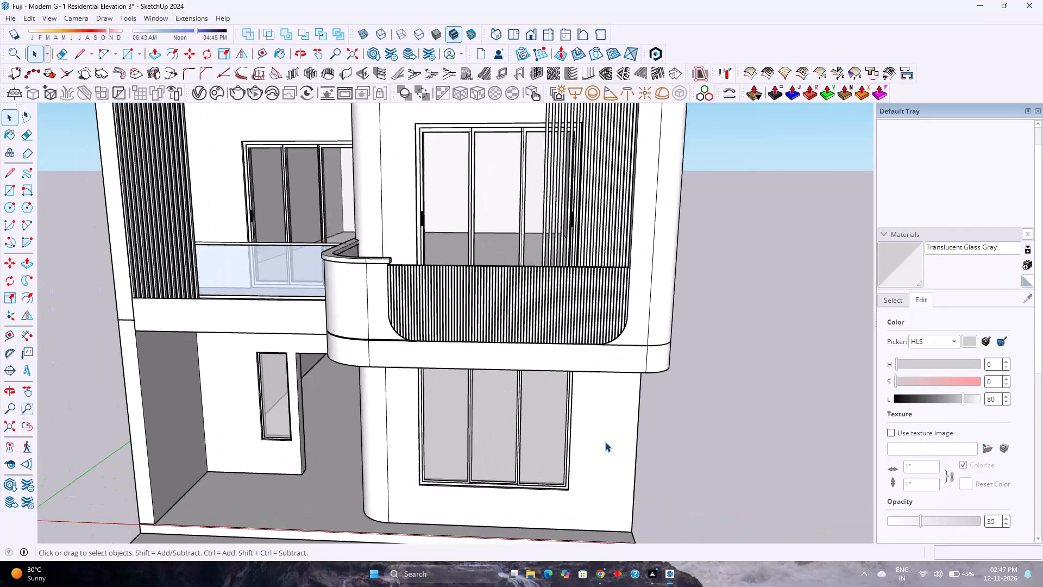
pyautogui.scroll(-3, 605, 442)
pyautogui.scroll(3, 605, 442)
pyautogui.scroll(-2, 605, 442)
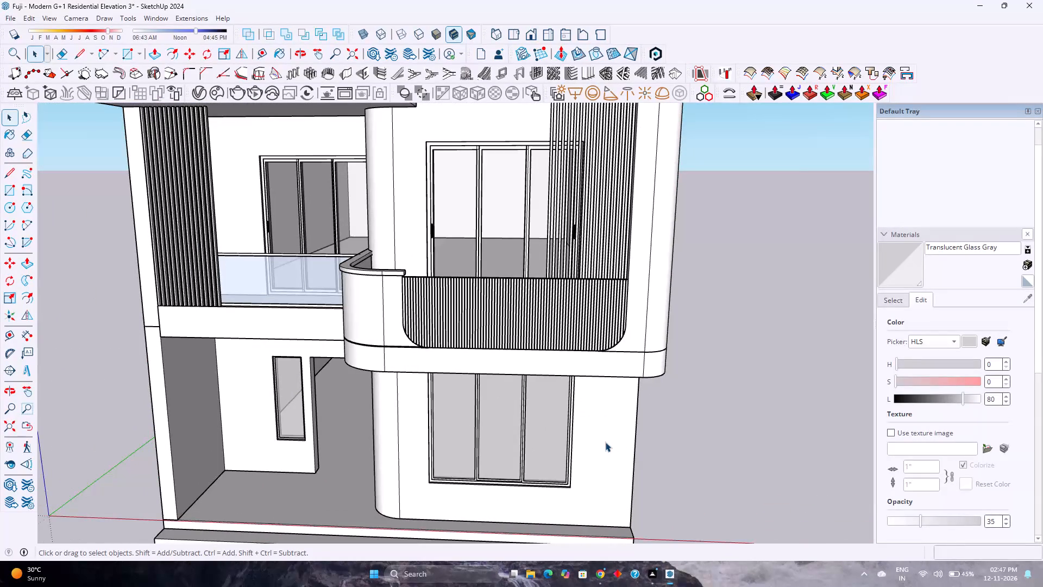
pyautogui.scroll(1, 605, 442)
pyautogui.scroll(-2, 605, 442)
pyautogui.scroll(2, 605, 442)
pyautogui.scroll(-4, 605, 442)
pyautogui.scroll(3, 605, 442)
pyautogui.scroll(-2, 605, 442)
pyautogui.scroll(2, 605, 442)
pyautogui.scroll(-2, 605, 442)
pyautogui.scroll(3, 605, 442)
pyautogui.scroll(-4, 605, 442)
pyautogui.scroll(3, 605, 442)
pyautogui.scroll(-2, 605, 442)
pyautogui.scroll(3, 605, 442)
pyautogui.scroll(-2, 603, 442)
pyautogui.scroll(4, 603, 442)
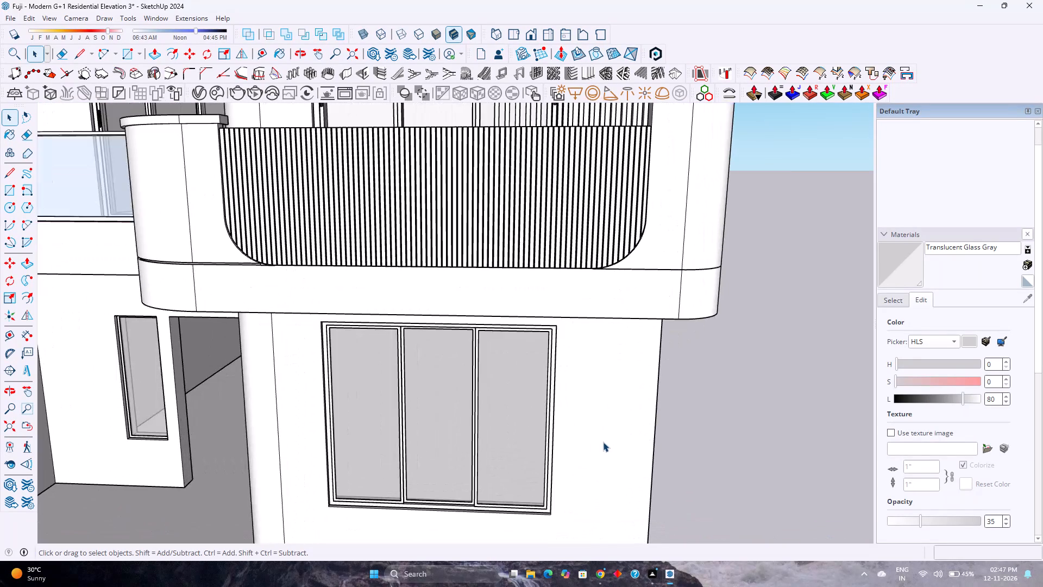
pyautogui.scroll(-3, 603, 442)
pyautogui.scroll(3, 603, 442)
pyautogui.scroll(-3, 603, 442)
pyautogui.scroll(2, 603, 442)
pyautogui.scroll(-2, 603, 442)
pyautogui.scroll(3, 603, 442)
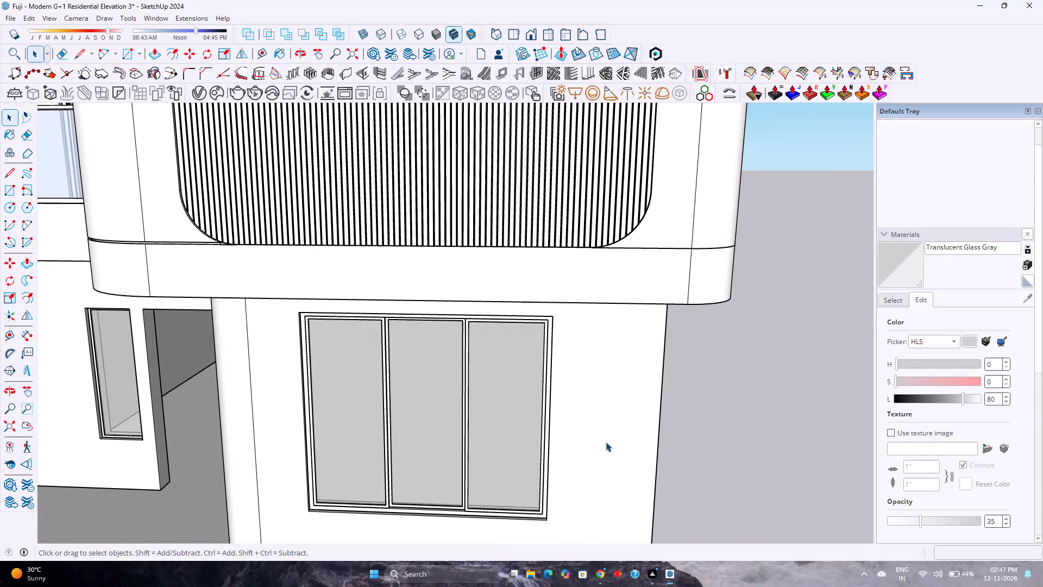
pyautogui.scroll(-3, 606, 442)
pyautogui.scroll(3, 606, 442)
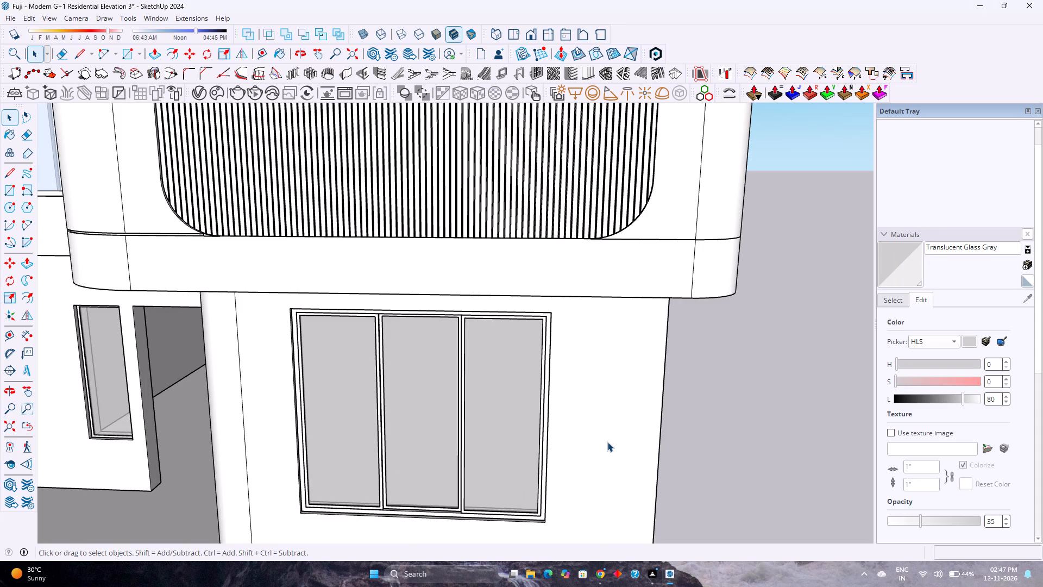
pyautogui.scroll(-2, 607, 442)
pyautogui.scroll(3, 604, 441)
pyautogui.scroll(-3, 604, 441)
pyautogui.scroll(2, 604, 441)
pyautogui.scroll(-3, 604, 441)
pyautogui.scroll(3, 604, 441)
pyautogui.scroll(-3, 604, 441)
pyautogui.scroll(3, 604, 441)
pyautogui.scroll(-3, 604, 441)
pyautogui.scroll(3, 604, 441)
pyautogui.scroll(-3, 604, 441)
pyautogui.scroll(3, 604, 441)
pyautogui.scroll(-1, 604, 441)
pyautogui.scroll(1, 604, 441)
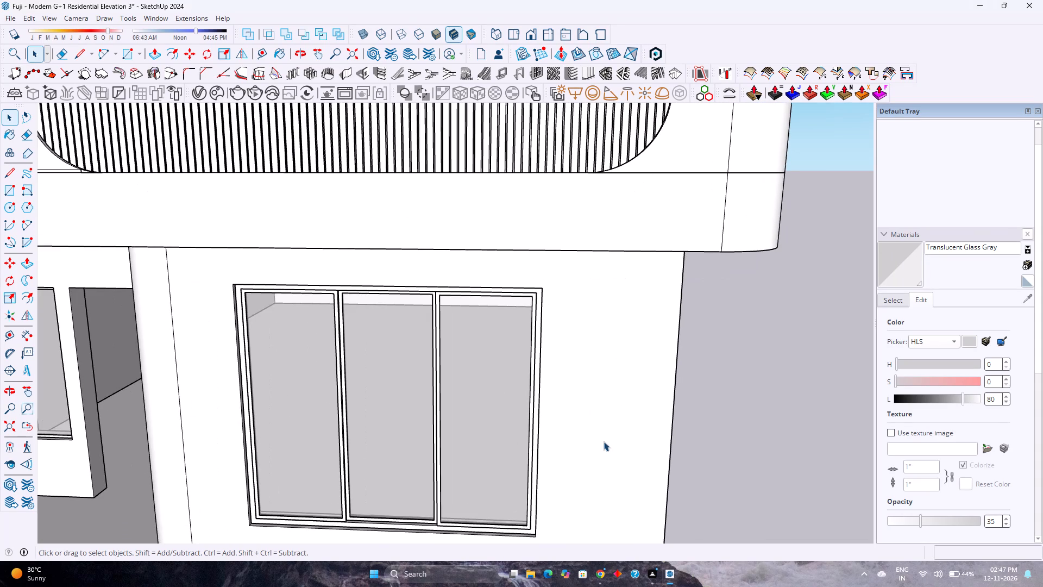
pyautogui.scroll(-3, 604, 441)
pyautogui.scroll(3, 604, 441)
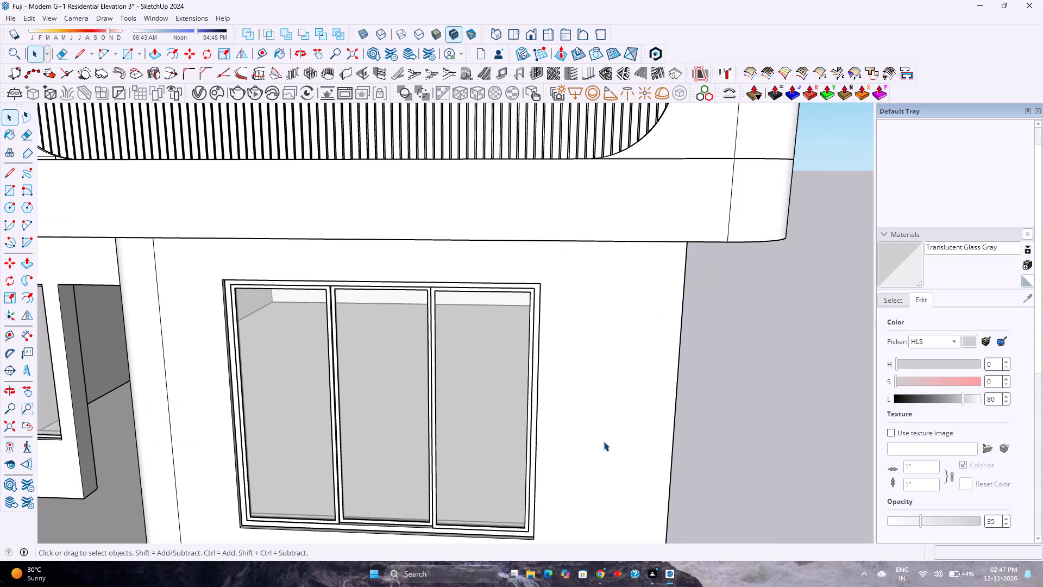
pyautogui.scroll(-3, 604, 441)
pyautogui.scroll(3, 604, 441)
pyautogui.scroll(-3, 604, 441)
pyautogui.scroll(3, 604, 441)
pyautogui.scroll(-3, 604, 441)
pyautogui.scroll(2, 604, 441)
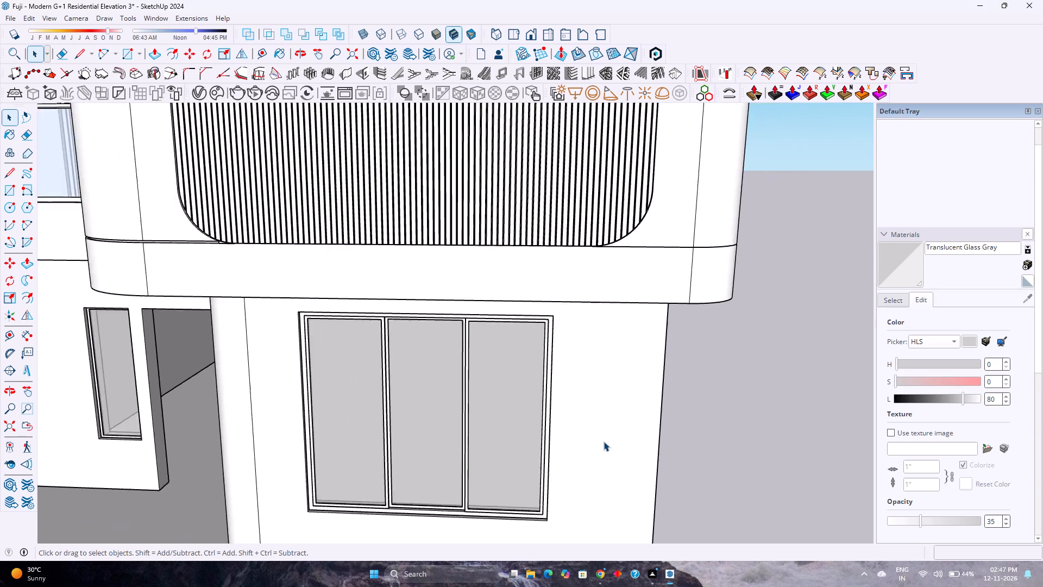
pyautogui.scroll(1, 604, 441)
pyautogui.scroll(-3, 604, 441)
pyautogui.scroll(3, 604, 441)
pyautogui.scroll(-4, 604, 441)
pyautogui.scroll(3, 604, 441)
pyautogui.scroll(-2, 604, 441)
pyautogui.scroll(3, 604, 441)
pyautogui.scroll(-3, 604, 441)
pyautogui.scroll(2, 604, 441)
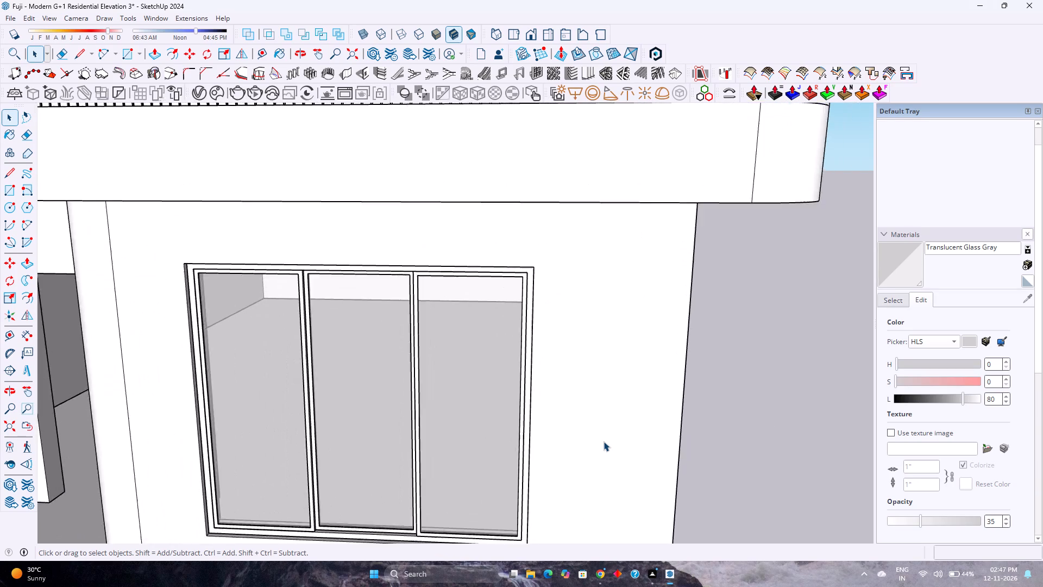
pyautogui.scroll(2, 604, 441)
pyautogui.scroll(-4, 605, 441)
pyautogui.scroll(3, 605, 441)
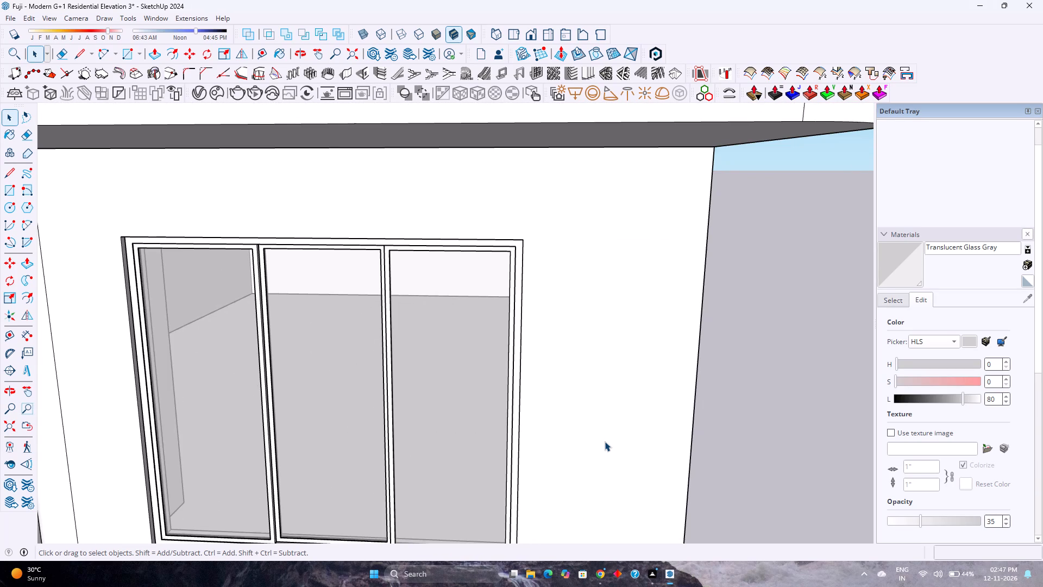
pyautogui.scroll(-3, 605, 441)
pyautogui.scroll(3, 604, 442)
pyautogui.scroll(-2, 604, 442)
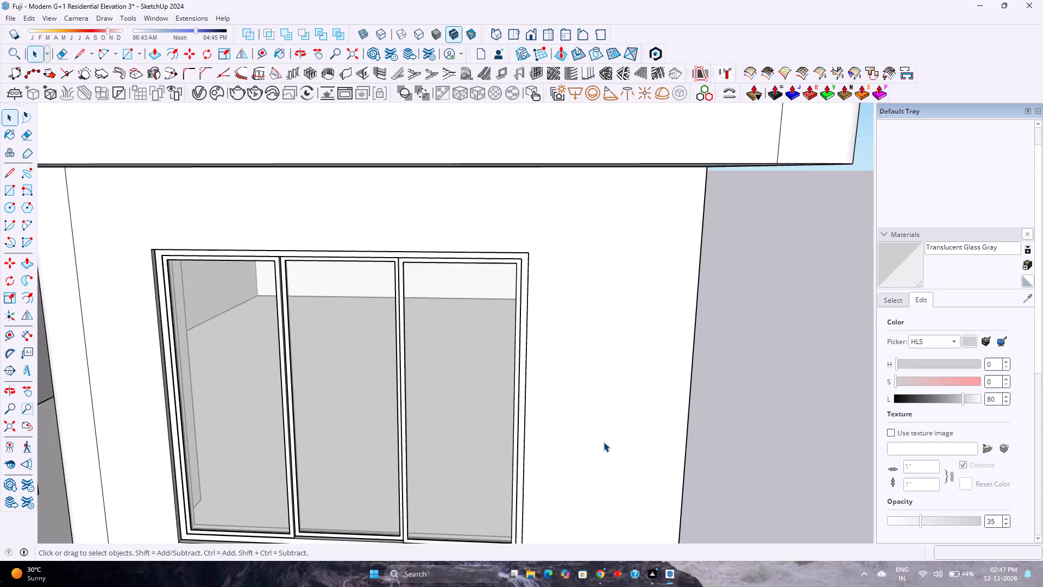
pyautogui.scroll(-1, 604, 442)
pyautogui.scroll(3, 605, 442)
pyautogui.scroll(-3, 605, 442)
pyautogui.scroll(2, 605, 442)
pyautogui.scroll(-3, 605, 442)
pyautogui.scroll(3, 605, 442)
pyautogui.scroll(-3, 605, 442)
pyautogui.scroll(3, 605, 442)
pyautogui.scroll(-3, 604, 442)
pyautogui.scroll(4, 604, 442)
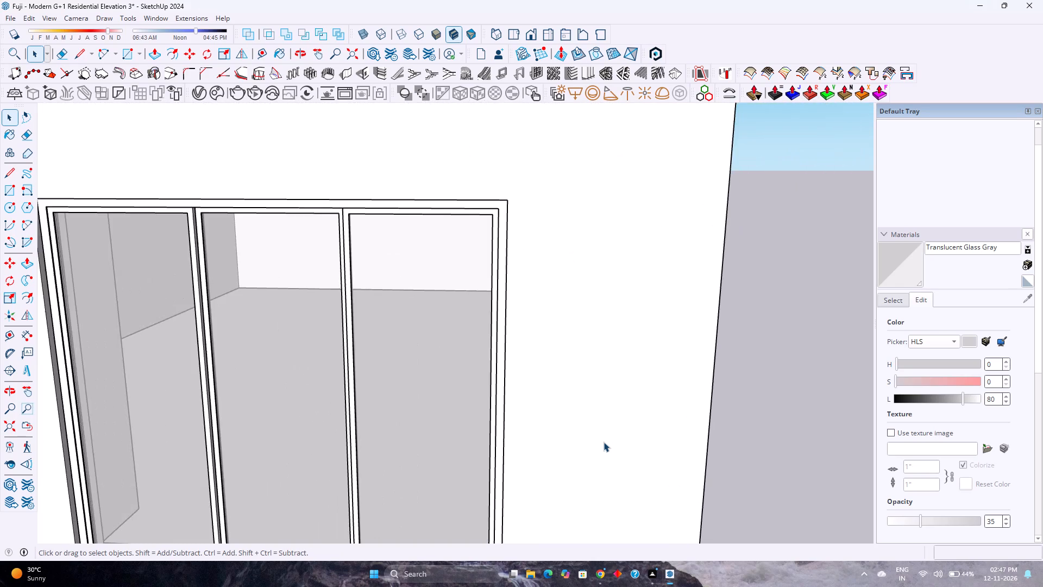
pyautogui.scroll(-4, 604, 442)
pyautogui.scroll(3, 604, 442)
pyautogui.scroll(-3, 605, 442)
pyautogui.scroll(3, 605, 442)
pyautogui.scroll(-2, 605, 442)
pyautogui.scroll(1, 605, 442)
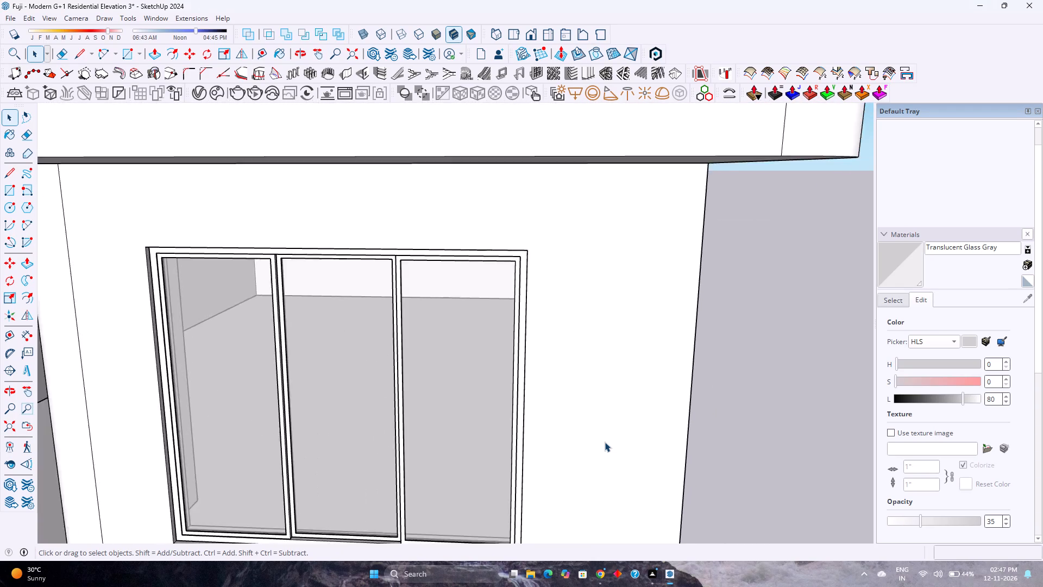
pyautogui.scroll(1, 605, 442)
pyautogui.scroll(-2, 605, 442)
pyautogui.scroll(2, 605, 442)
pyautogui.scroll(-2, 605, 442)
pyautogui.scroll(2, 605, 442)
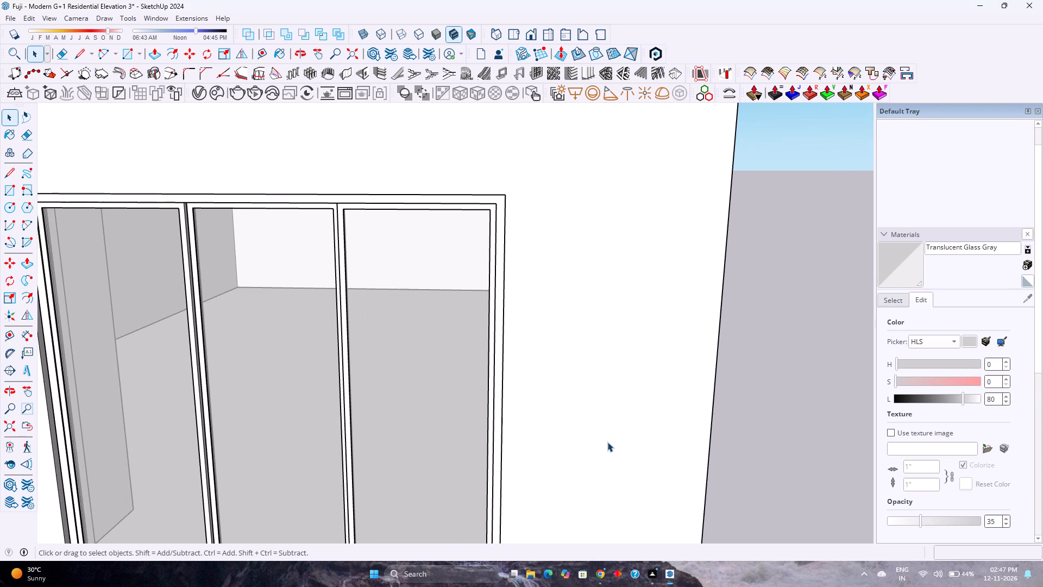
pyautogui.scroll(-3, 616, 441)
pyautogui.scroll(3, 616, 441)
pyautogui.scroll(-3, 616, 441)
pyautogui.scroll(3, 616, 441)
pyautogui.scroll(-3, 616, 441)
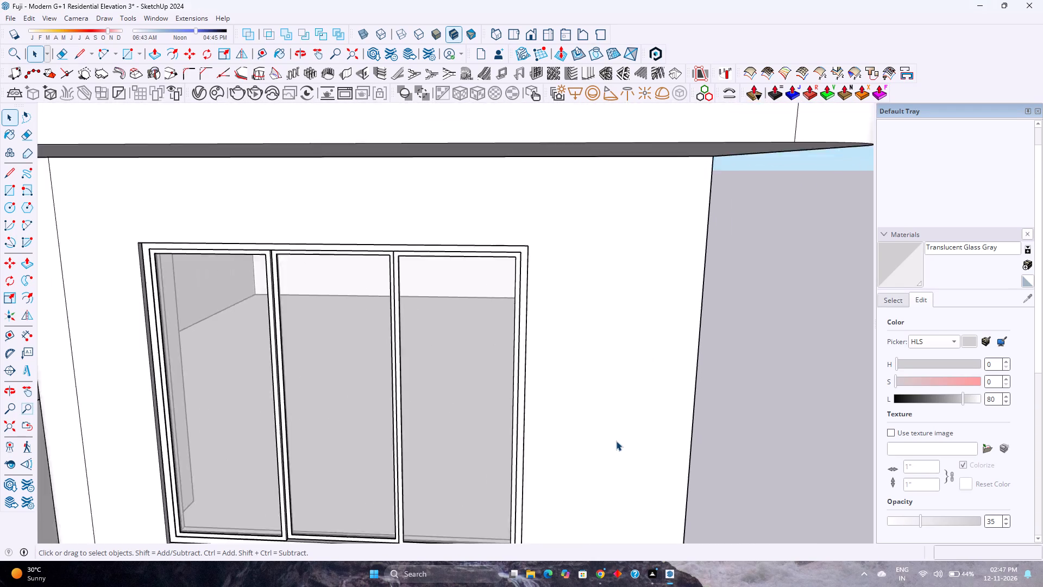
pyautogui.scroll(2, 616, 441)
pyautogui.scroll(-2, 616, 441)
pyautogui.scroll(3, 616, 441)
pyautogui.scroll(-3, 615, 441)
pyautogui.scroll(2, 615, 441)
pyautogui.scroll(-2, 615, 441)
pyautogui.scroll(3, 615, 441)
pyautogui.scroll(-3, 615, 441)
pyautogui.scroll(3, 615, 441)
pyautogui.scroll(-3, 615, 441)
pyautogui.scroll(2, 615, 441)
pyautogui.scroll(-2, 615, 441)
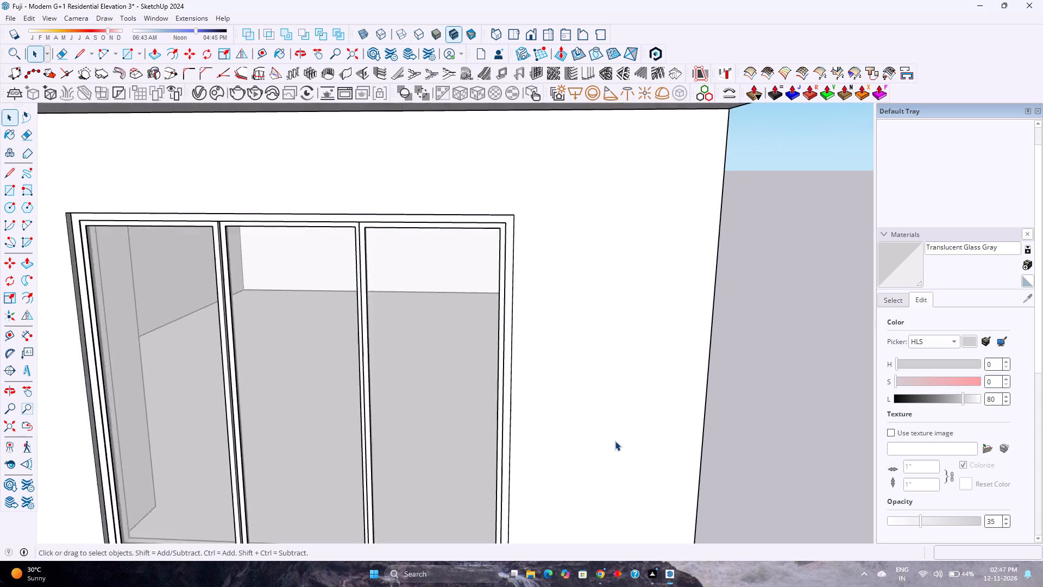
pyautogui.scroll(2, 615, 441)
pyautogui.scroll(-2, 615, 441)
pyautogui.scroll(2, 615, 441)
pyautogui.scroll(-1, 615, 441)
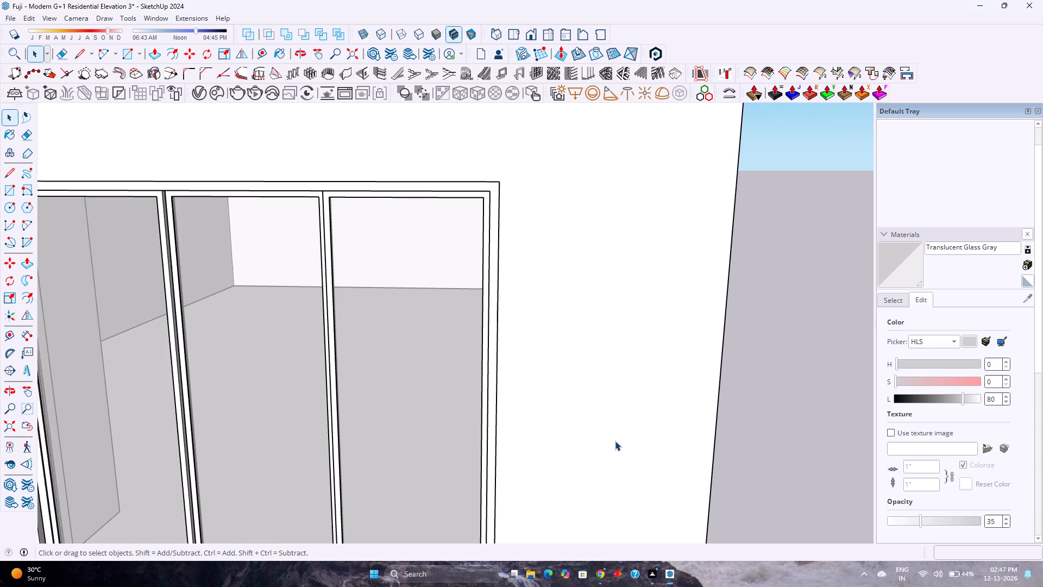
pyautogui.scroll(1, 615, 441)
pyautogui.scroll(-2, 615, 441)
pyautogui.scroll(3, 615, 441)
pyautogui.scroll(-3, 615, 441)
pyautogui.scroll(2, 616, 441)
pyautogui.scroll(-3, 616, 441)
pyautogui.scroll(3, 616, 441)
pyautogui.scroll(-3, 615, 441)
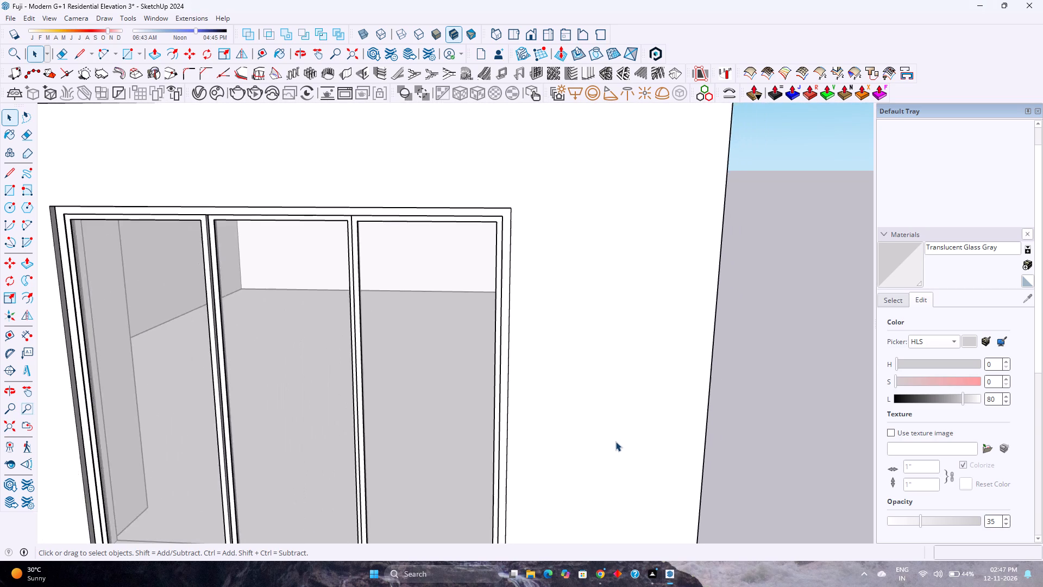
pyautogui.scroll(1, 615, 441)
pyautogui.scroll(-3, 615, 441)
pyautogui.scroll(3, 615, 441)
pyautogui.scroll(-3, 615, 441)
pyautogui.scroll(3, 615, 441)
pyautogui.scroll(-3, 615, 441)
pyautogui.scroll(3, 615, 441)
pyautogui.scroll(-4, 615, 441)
# Examine the three-panel window in the ground-floor front wall and how it sits in its opening.
pyautogui.scroll(-6, 619, 434)
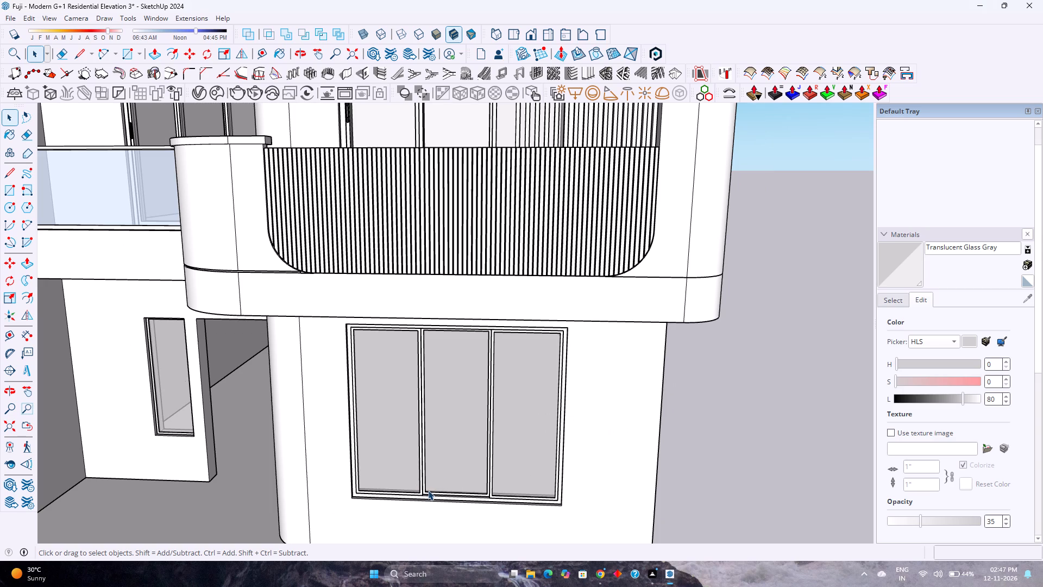
pyautogui.scroll(-8, 432, 494)
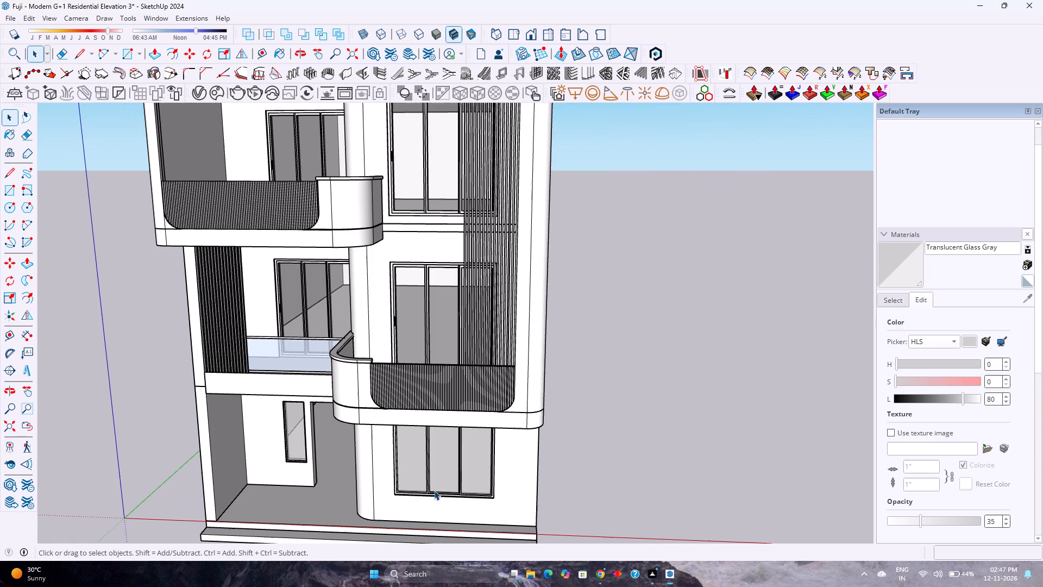
pyautogui.scroll(9, 431, 509)
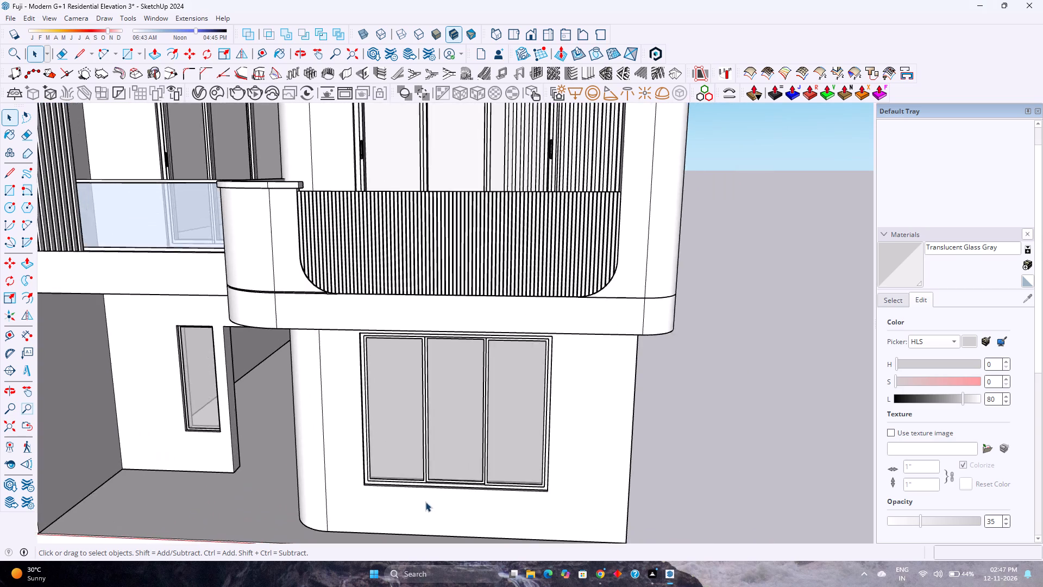
pyautogui.scroll(4, 425, 502)
pyautogui.middleClick(482, 479)
pyautogui.scroll(1, 485, 479)
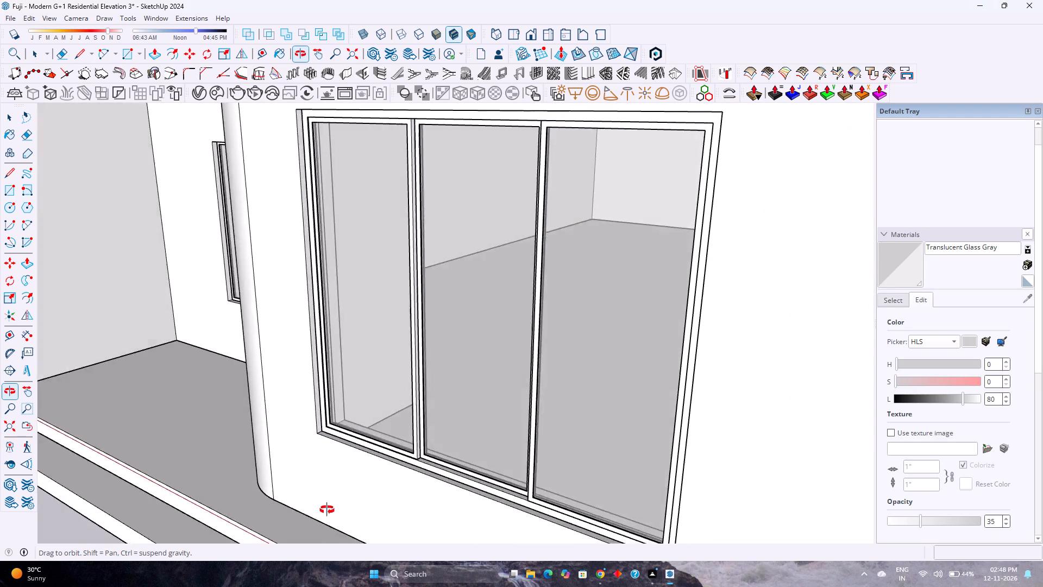
pyautogui.scroll(-5, 483, 479)
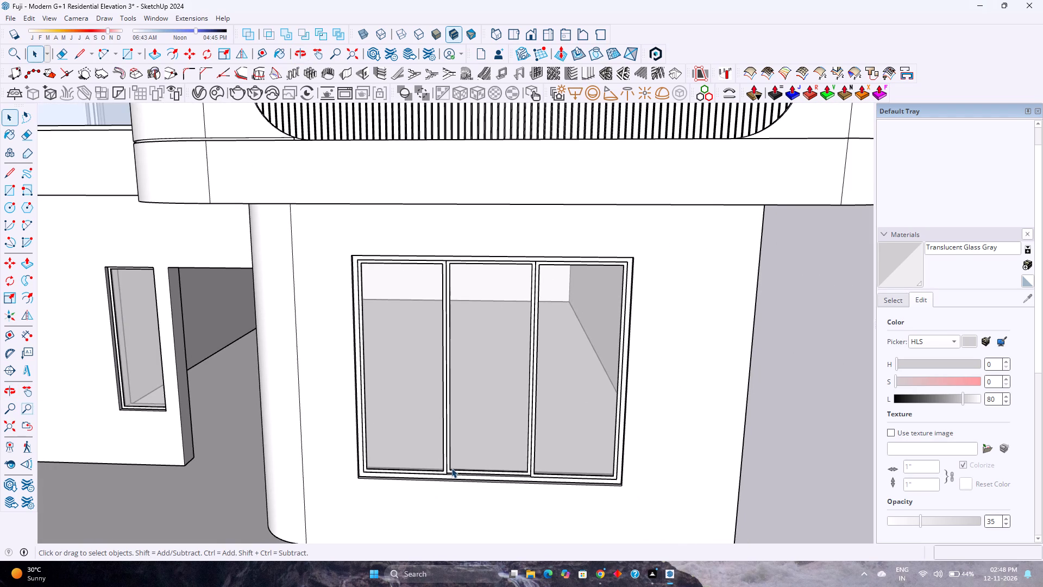
pyautogui.scroll(-6, 330, 333)
pyautogui.scroll(1, 407, 342)
pyautogui.scroll(-3, 433, 305)
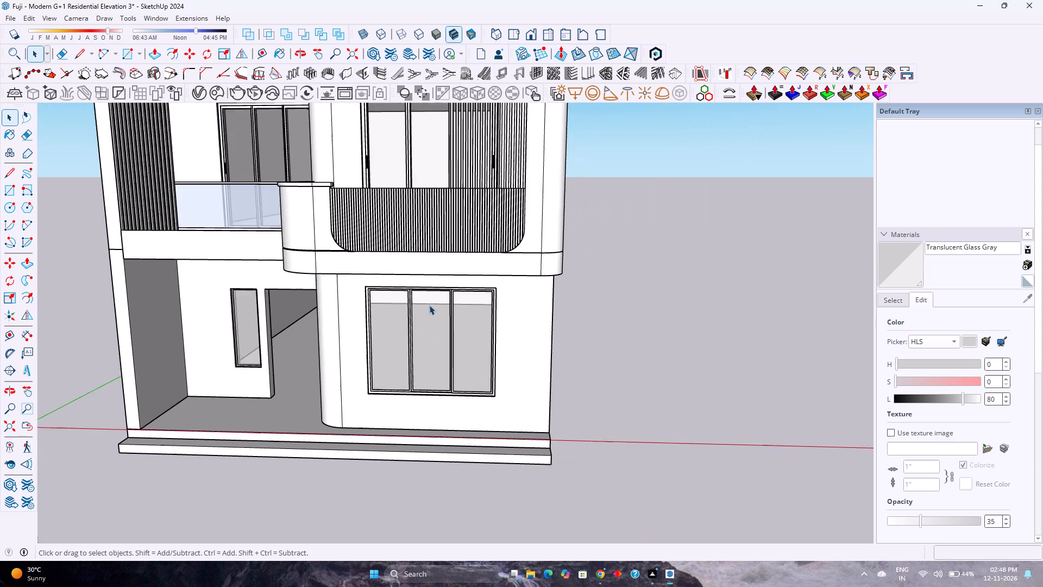
pyautogui.scroll(-4, 429, 305)
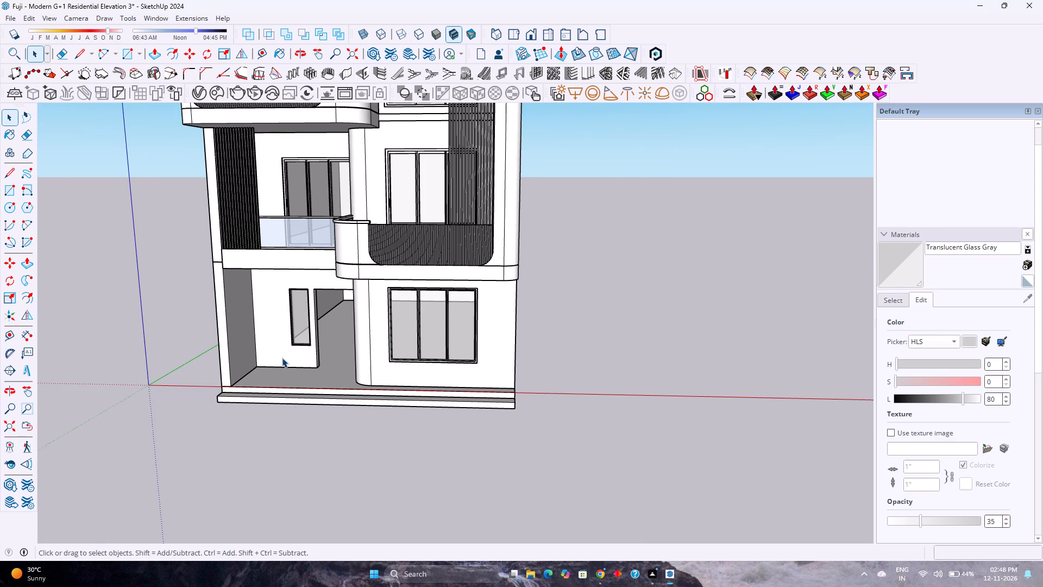
# Open the nested ground-floor wall group at the entrance doorway beside the curved column for editing.
pyautogui.scroll(8, 299, 353)
pyautogui.moveTo(318, 366); pyautogui.dragTo(443, 391, button='middle')
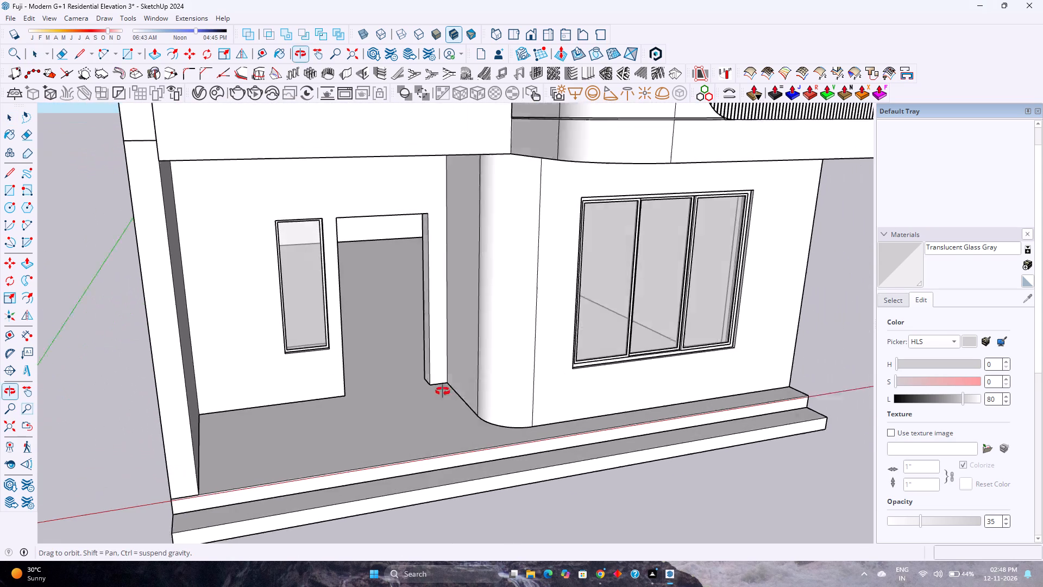
pyautogui.moveTo(443, 391); pyautogui.dragTo(445, 391, button='middle')
pyautogui.scroll(1, 430, 377)
pyautogui.doubleClick(429, 361)
pyautogui.scroll(3, 429, 361)
pyautogui.click(435, 358)
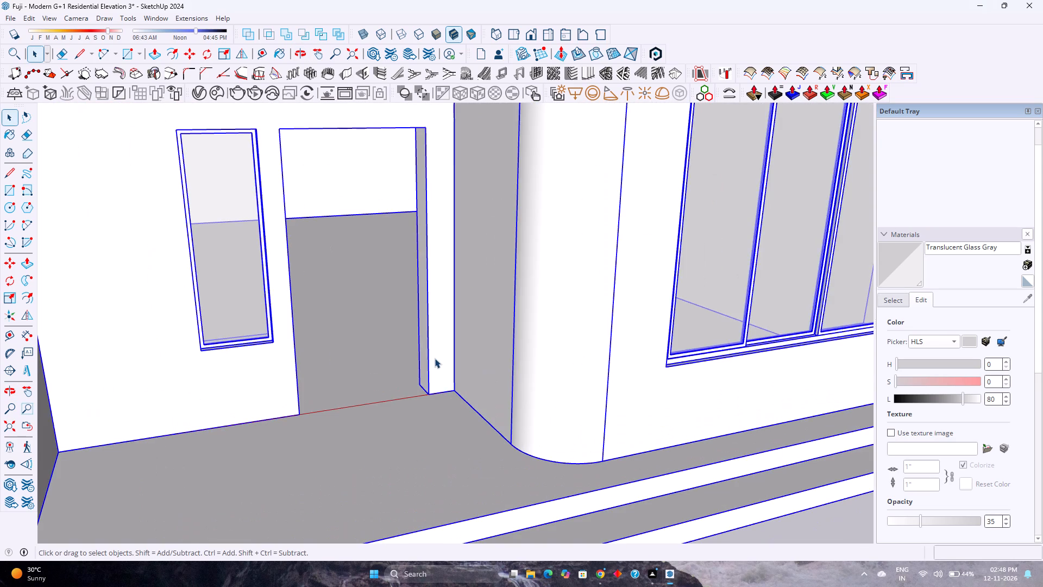
pyautogui.click(435, 358)
pyautogui.click(427, 381)
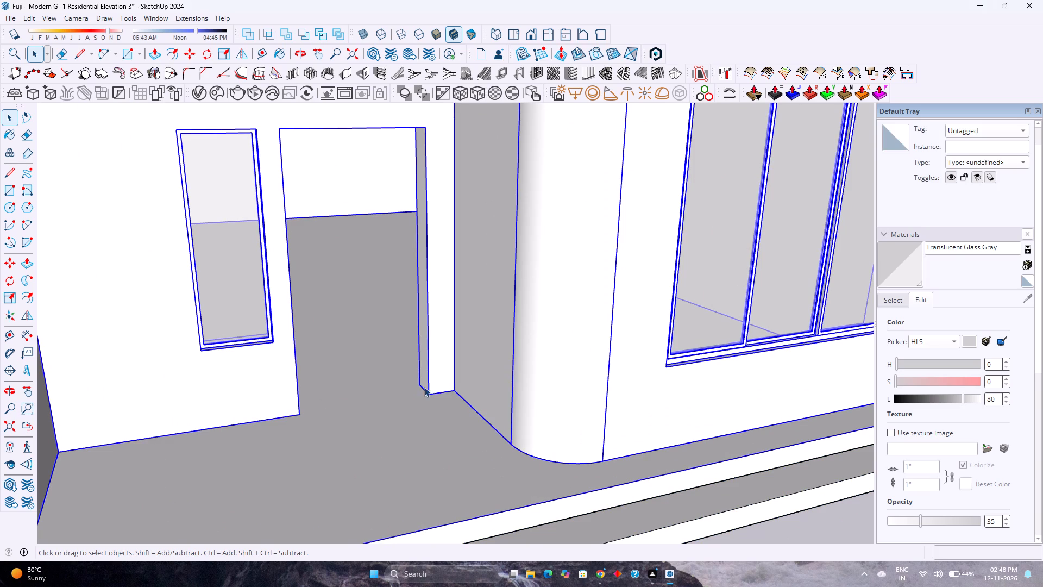
pyautogui.doubleClick(430, 381)
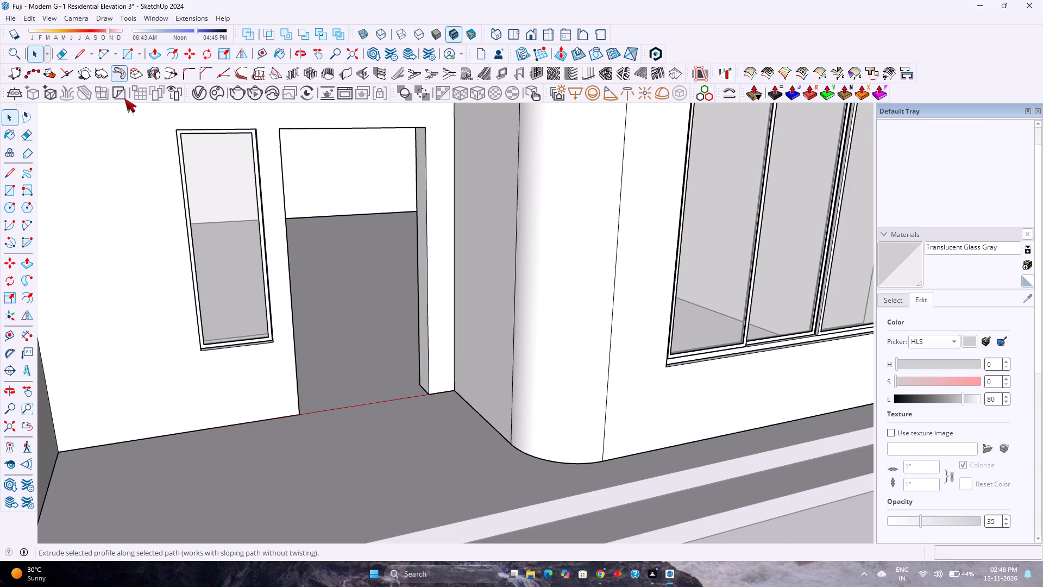
# Set all three LibFredo6 preferred languages to EN: English.
pyautogui.click(160, 21)
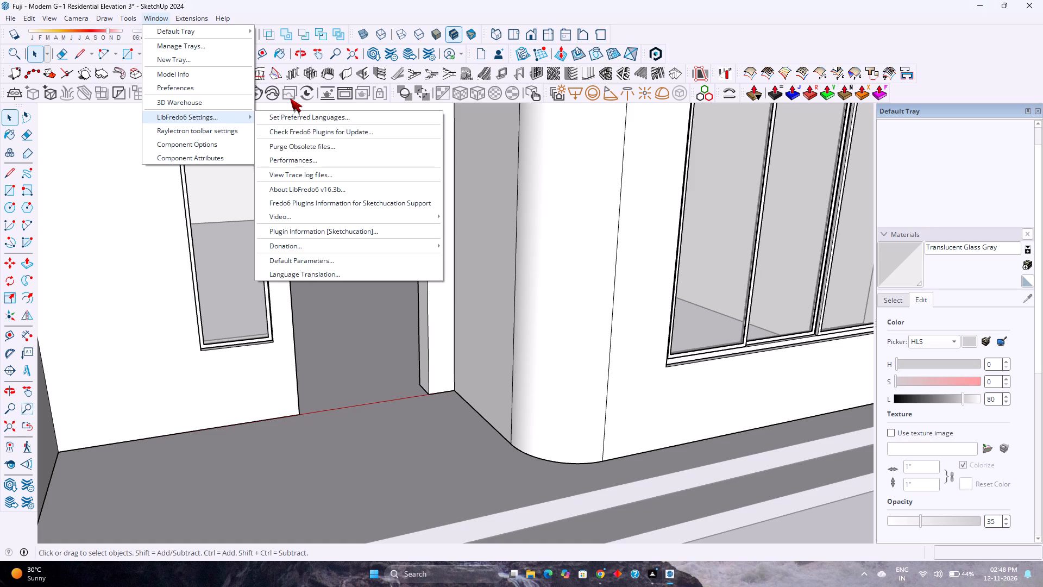
pyautogui.click(305, 116)
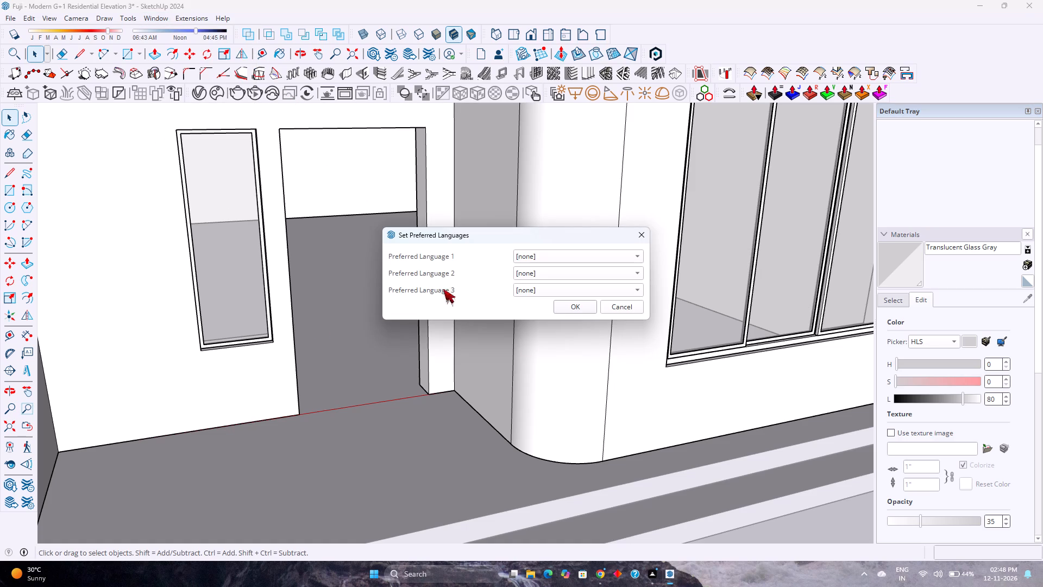
pyautogui.click(606, 262)
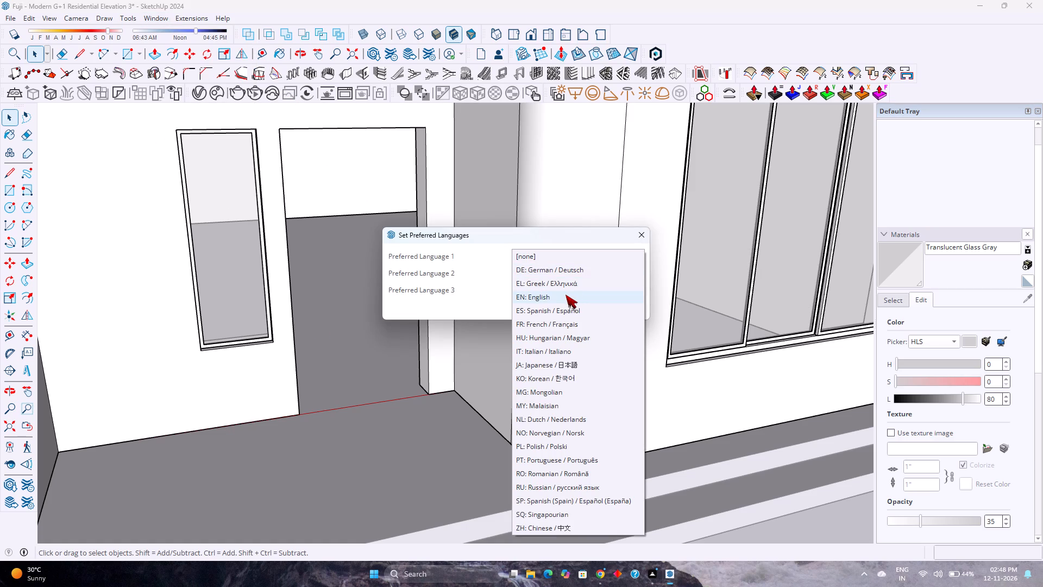
pyautogui.click(566, 295)
pyautogui.click(560, 273)
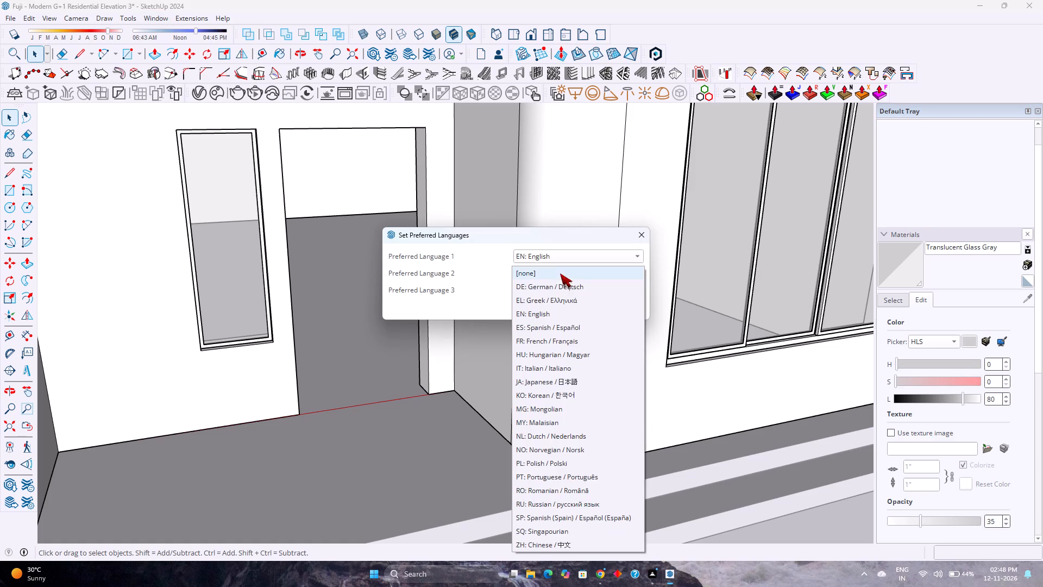
pyautogui.click(564, 313)
pyautogui.click(567, 296)
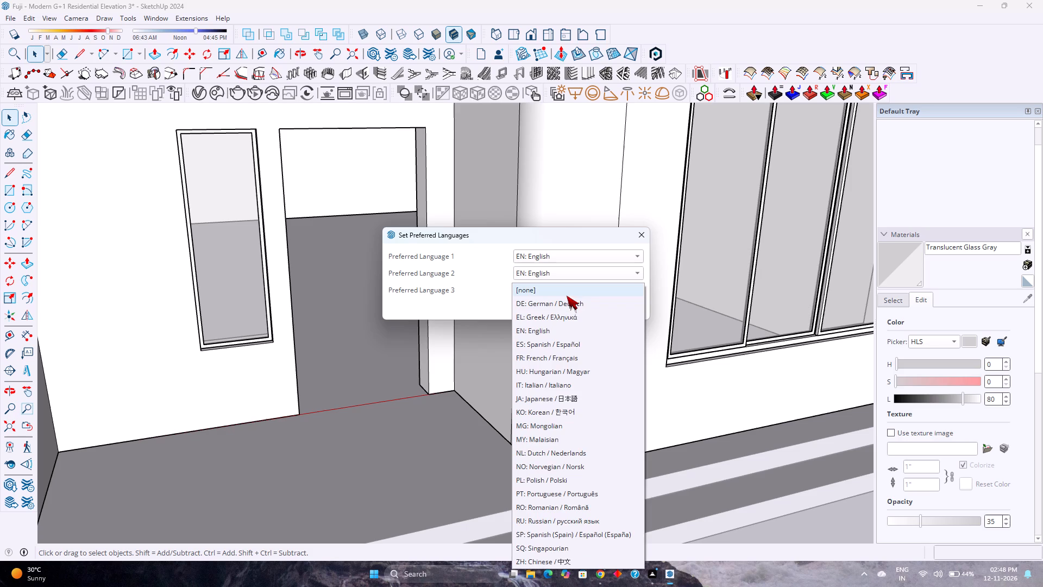
pyautogui.click(564, 329)
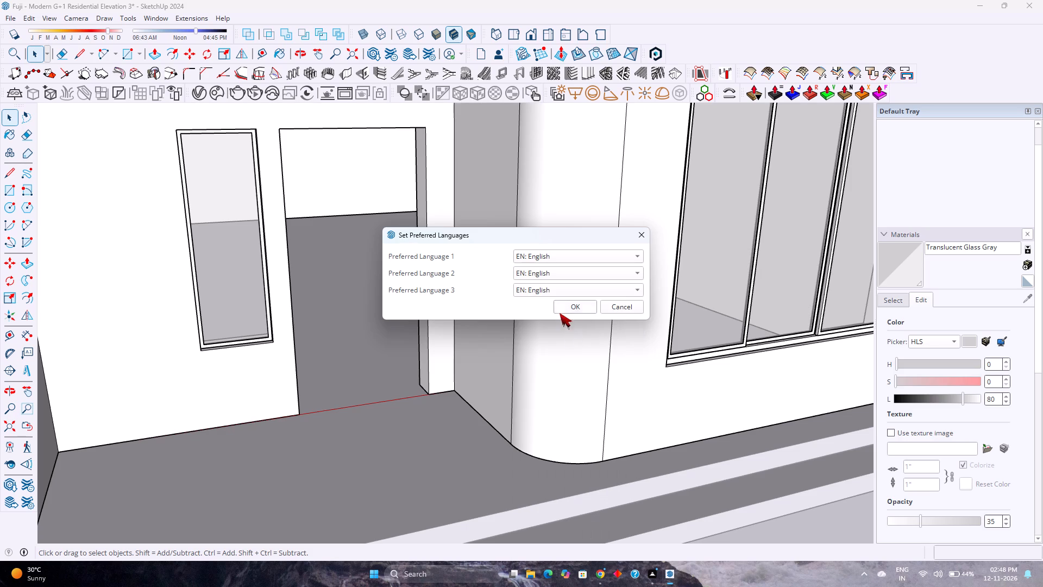
pyautogui.click(564, 308)
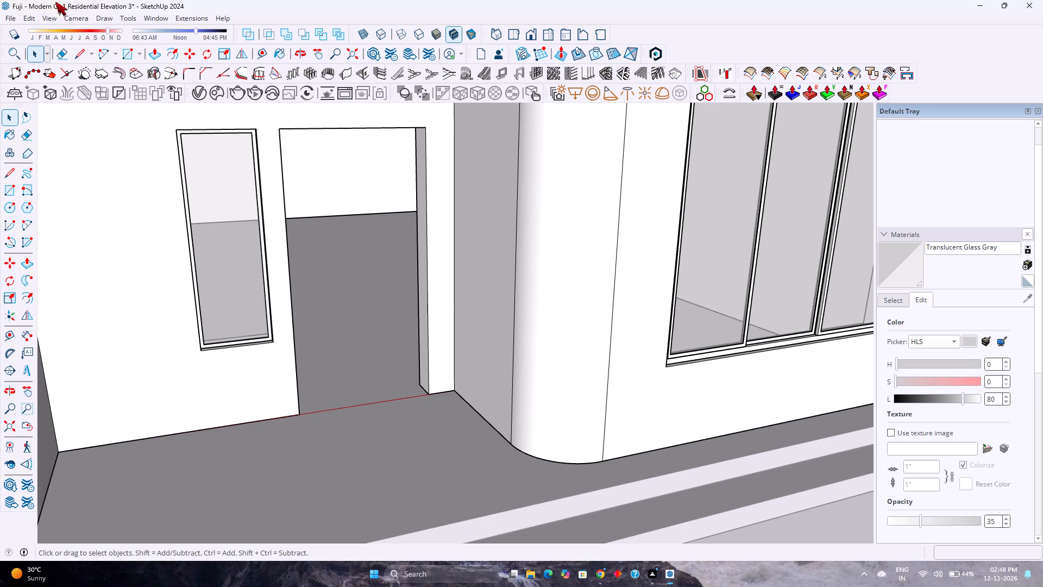
# Review the LibFredo6 default parameters, from the update-check settings through to the magnifier glass, without editing them.
pyautogui.click(183, 16)
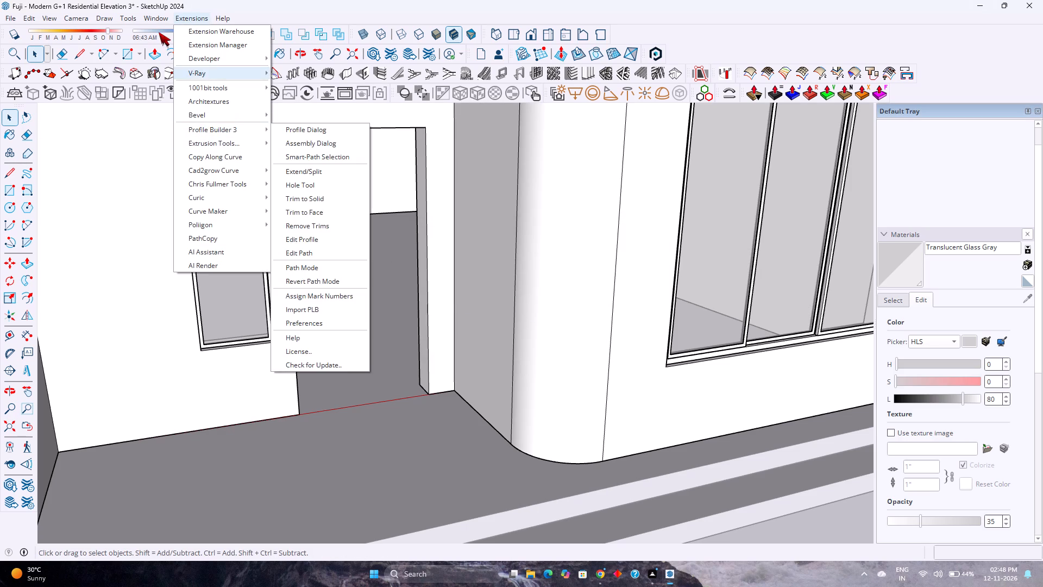
pyautogui.click(181, 114)
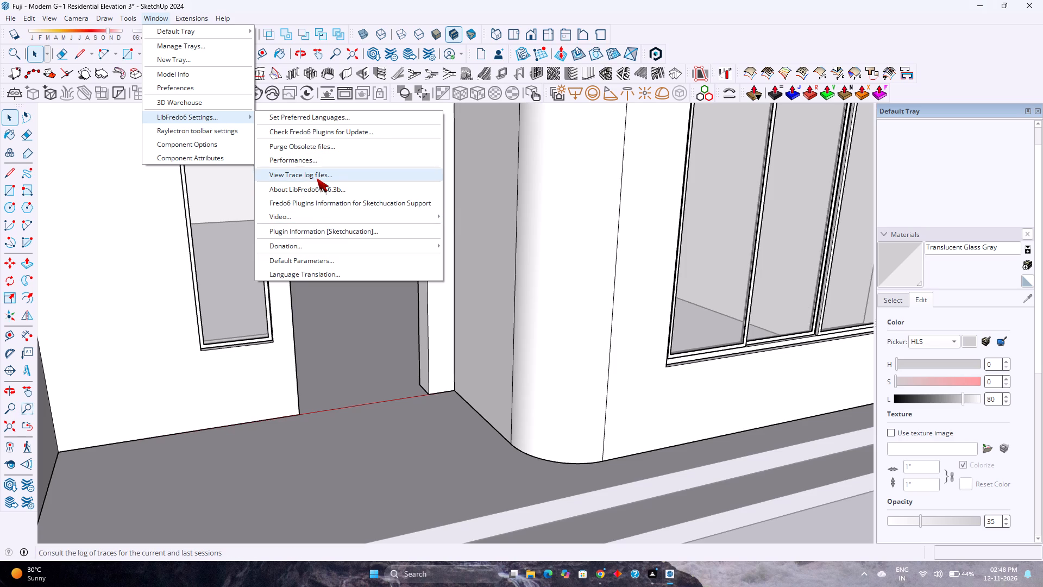
pyautogui.click(313, 257)
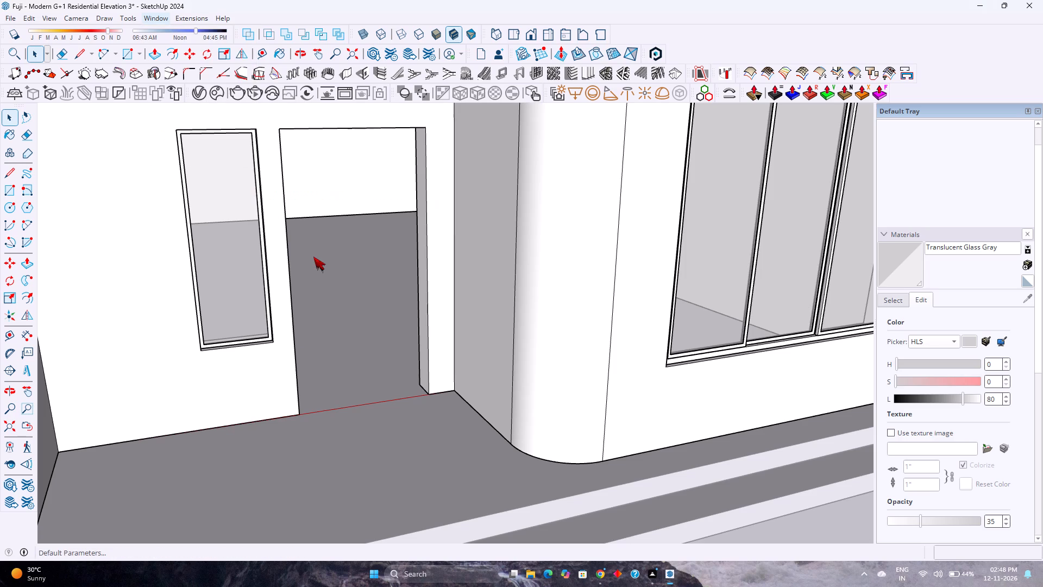
pyautogui.scroll(-4, 494, 273)
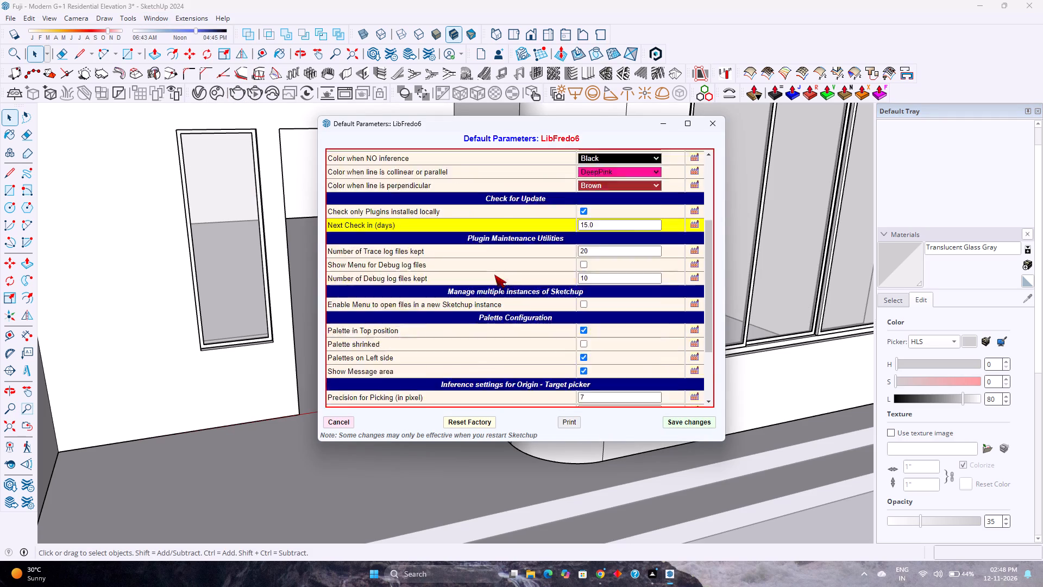
pyautogui.scroll(-4, 493, 278)
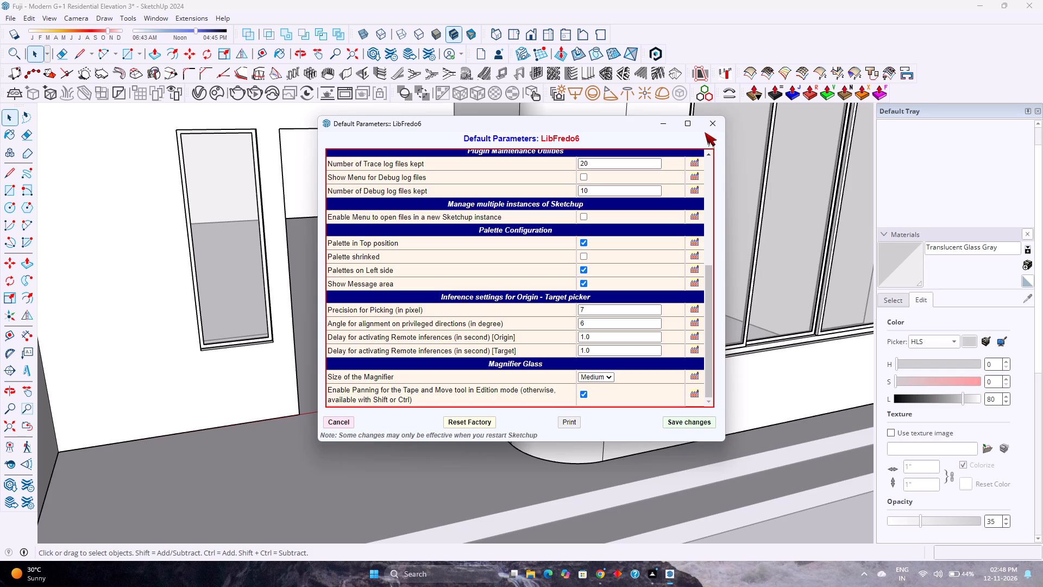
pyautogui.click(706, 127)
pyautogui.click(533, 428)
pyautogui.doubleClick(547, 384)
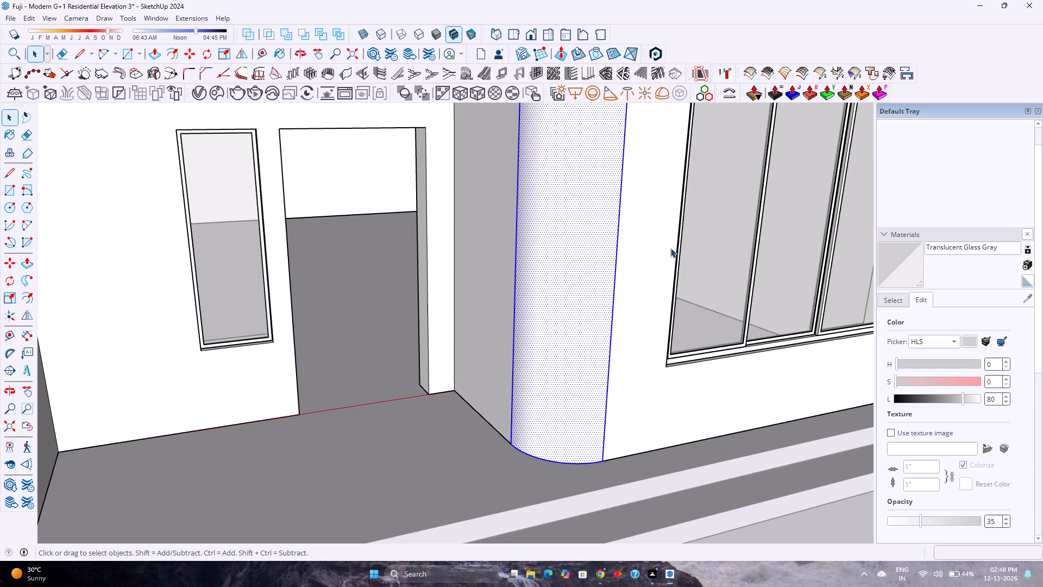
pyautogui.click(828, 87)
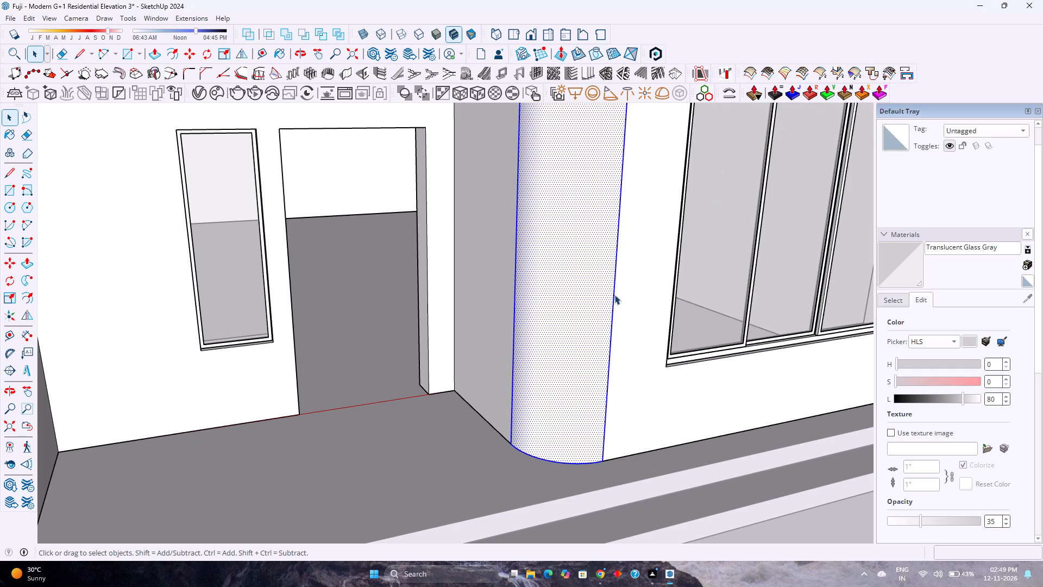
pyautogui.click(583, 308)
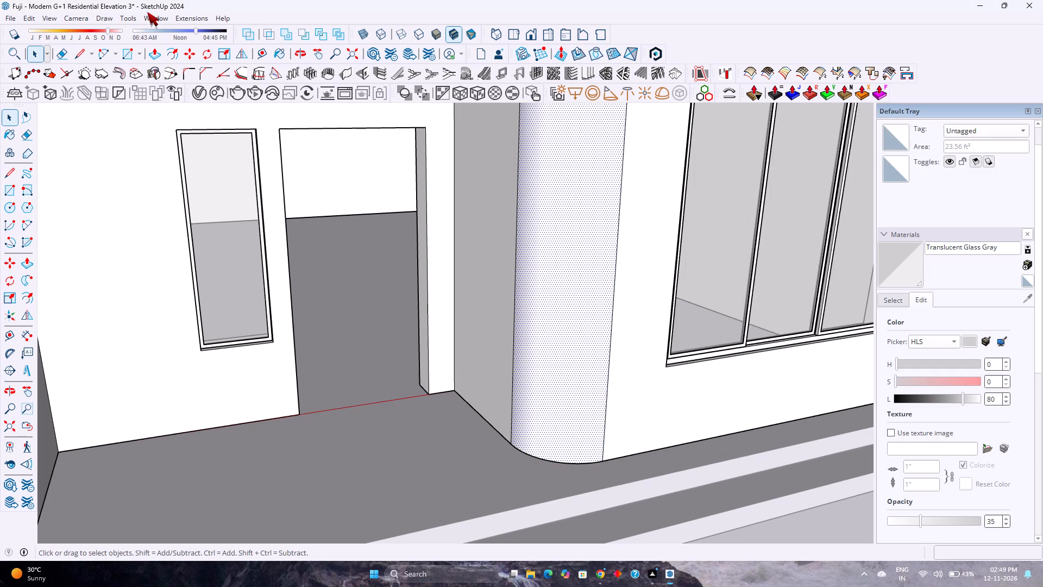
# Check LibFredo6's list of obsolete files to purge and look through its English language translation table.
pyautogui.click(150, 16)
pyautogui.click(190, 123)
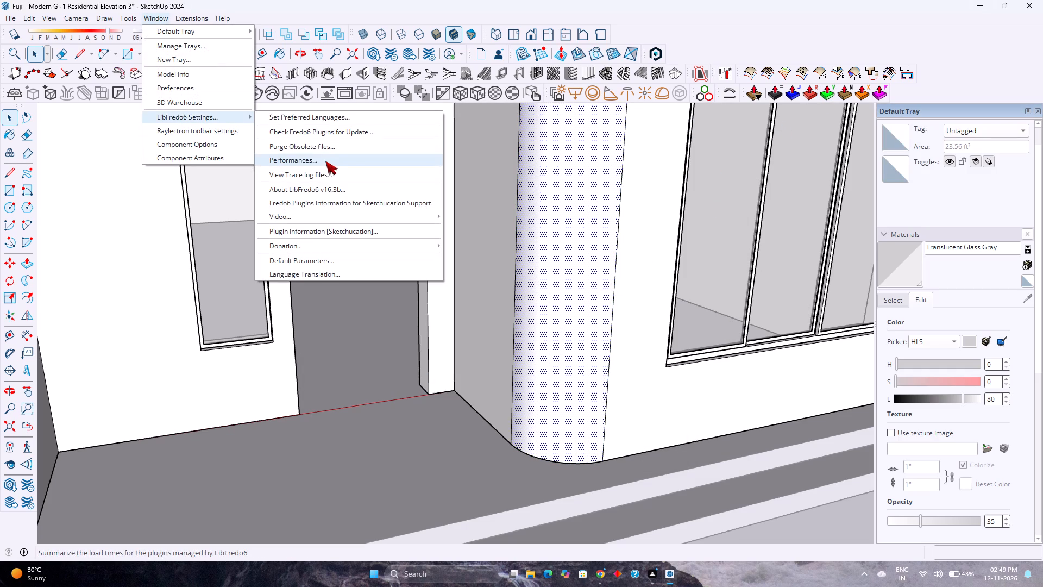
pyautogui.click(324, 150)
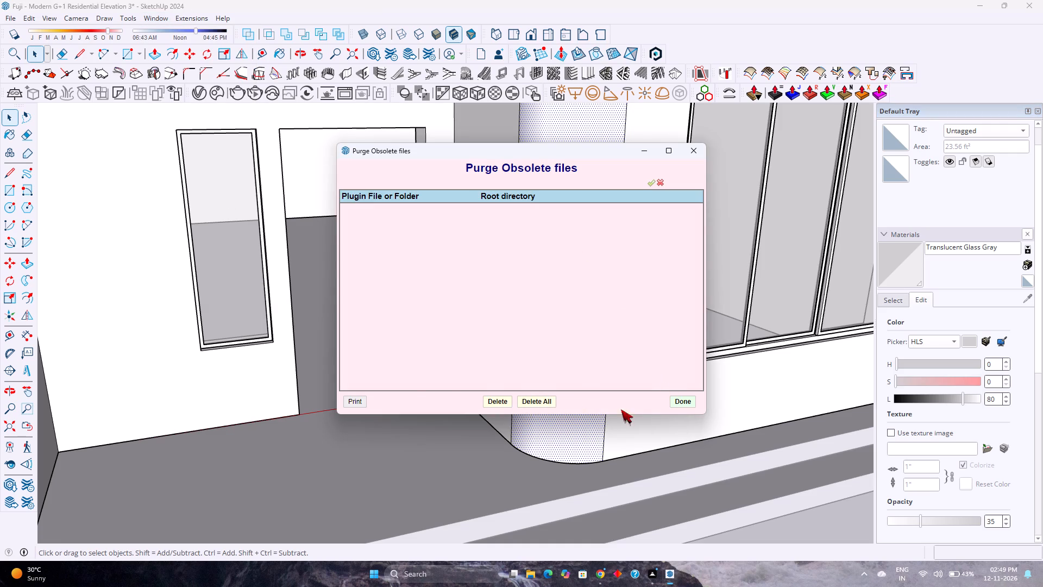
pyautogui.click(677, 398)
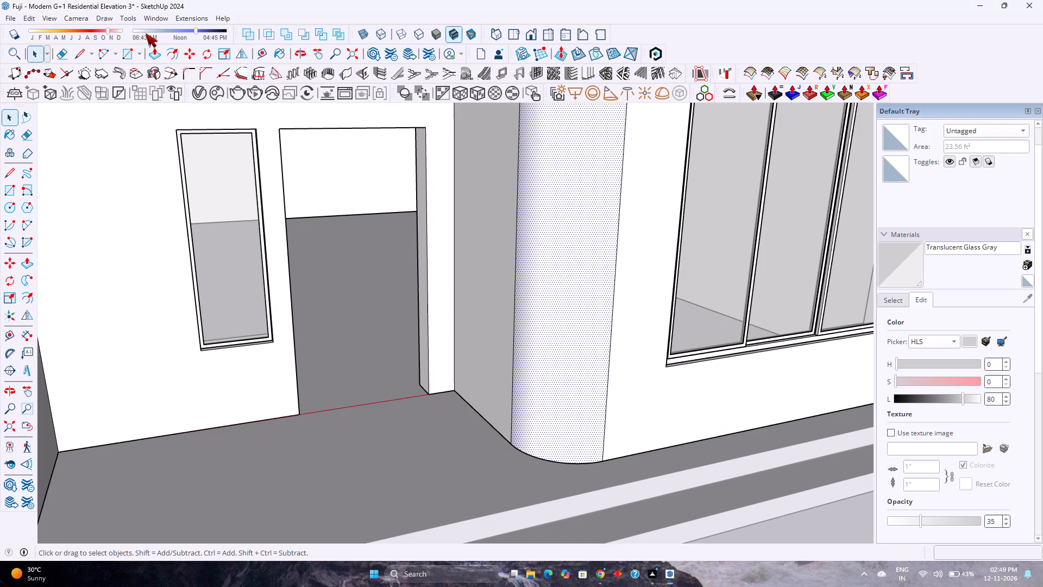
pyautogui.click(160, 16)
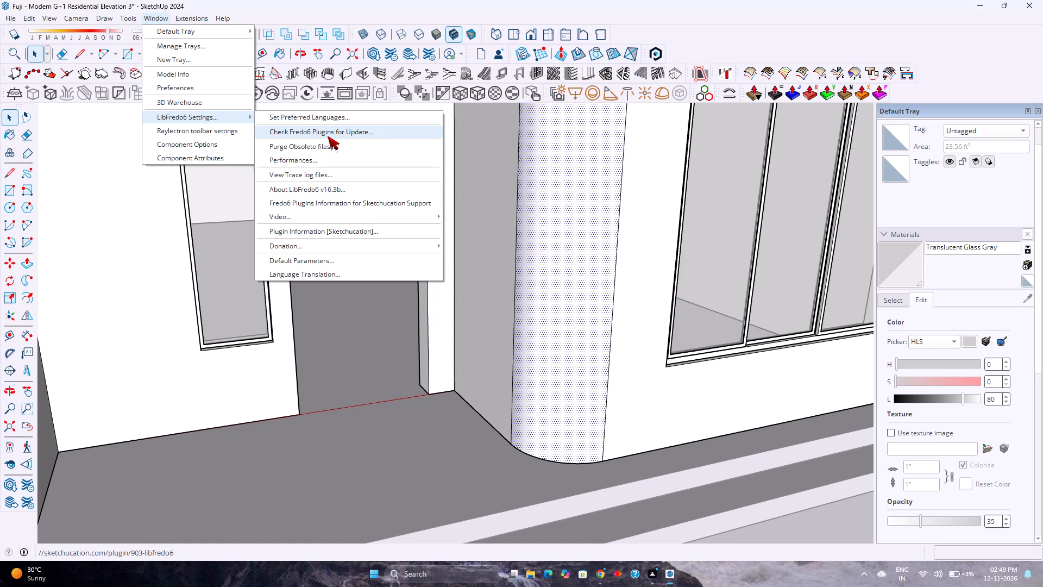
pyautogui.click(315, 277)
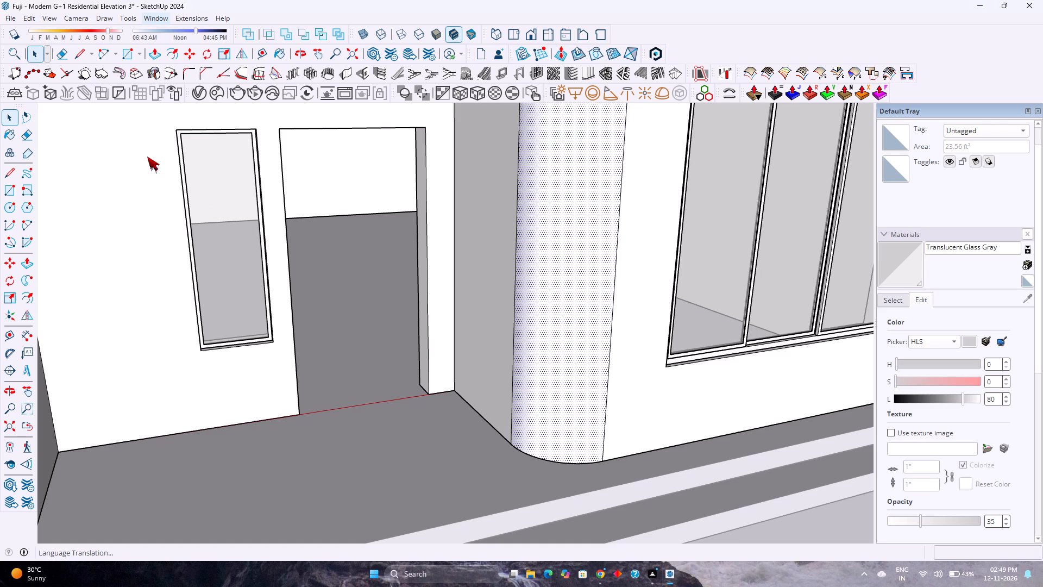
pyautogui.click(788, 88)
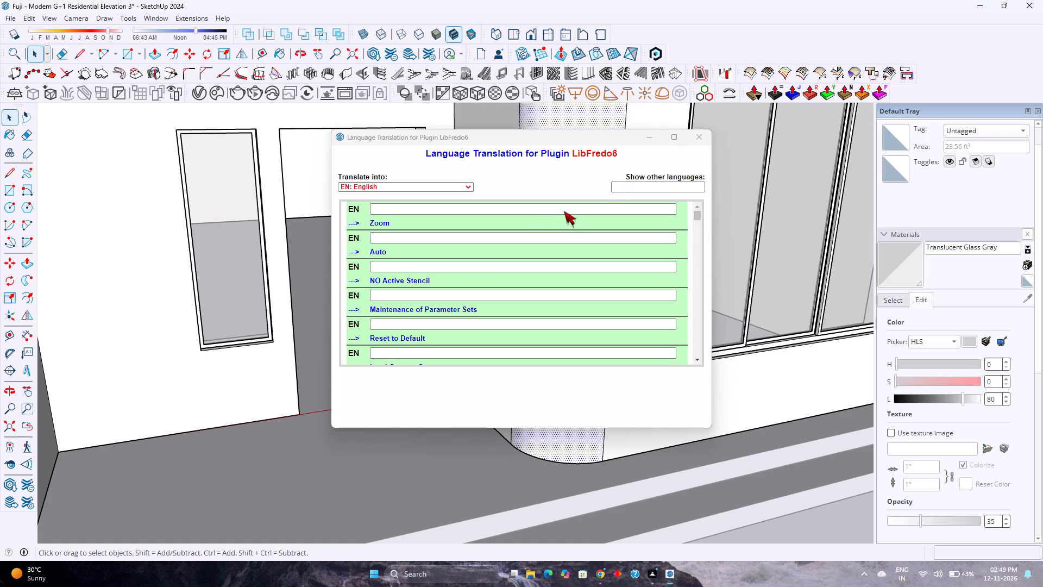
pyautogui.scroll(-4, 455, 313)
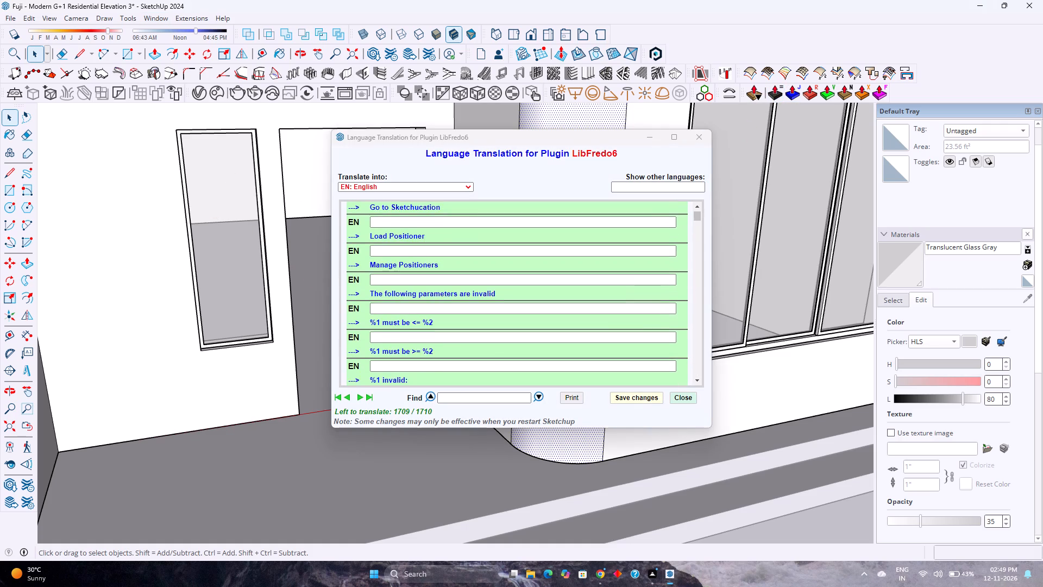
pyautogui.scroll(4, 455, 313)
pyautogui.click(705, 136)
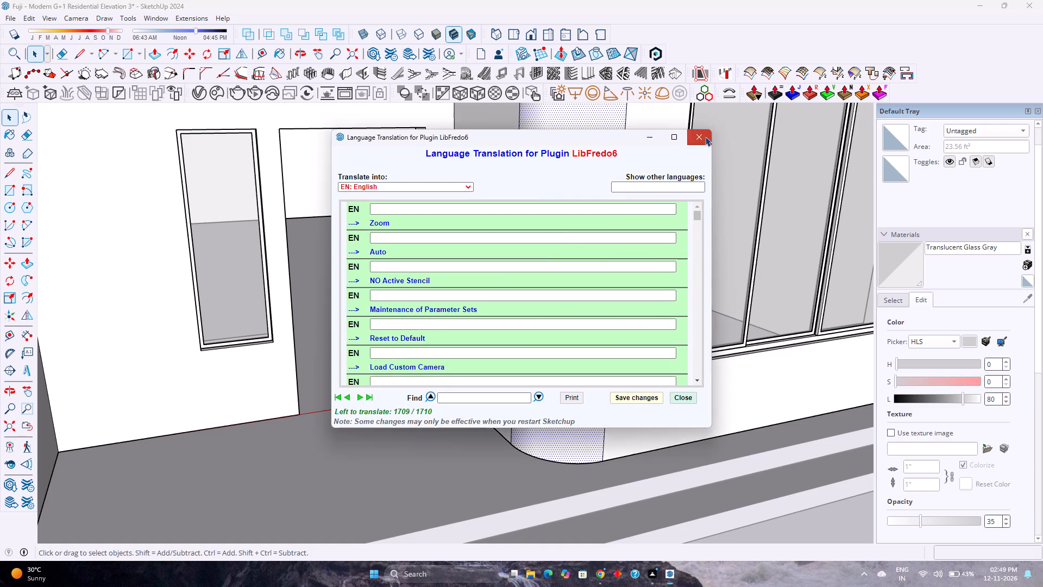
# Read through the LibFredo6 trace log of the current session down to its latest entries.
pyautogui.click(159, 21)
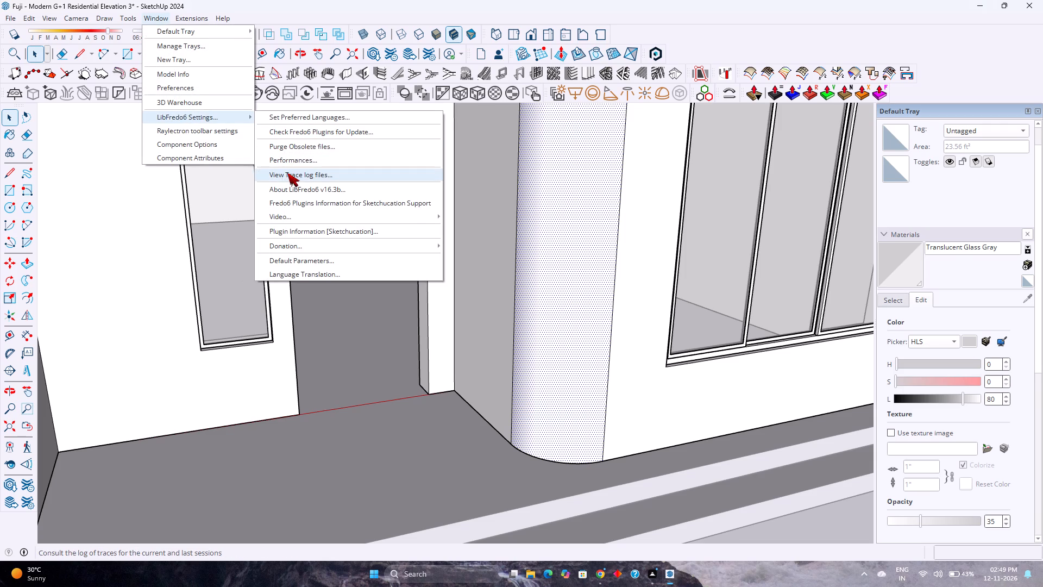
pyautogui.click(287, 173)
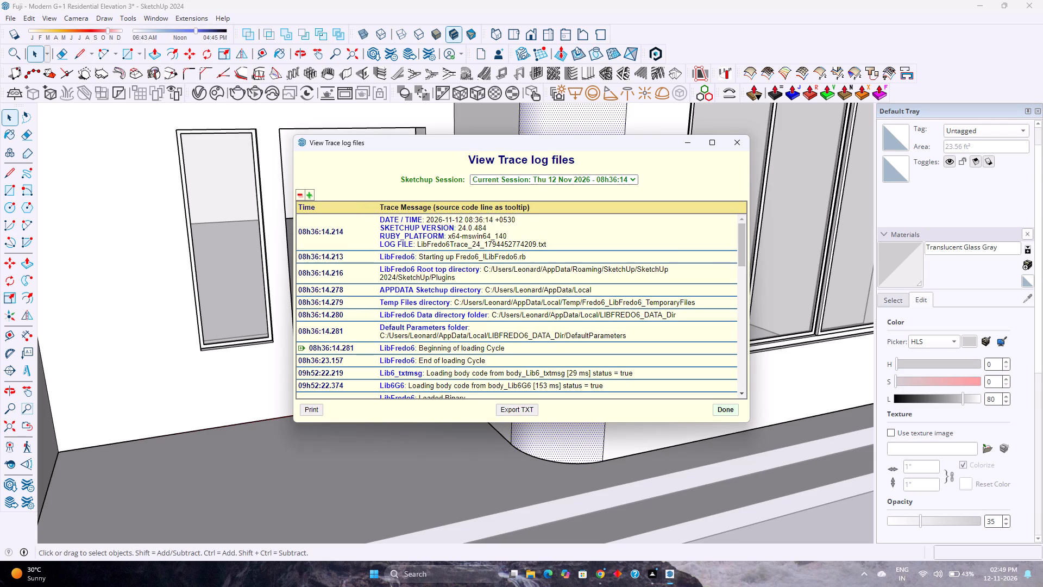
pyautogui.scroll(-9, 431, 307)
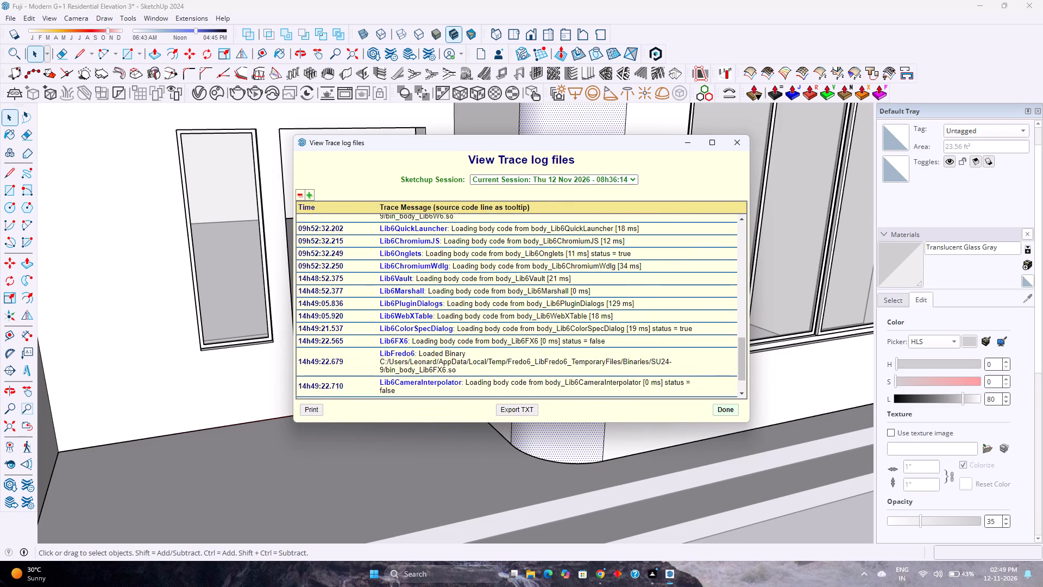
pyautogui.scroll(-1, 404, 247)
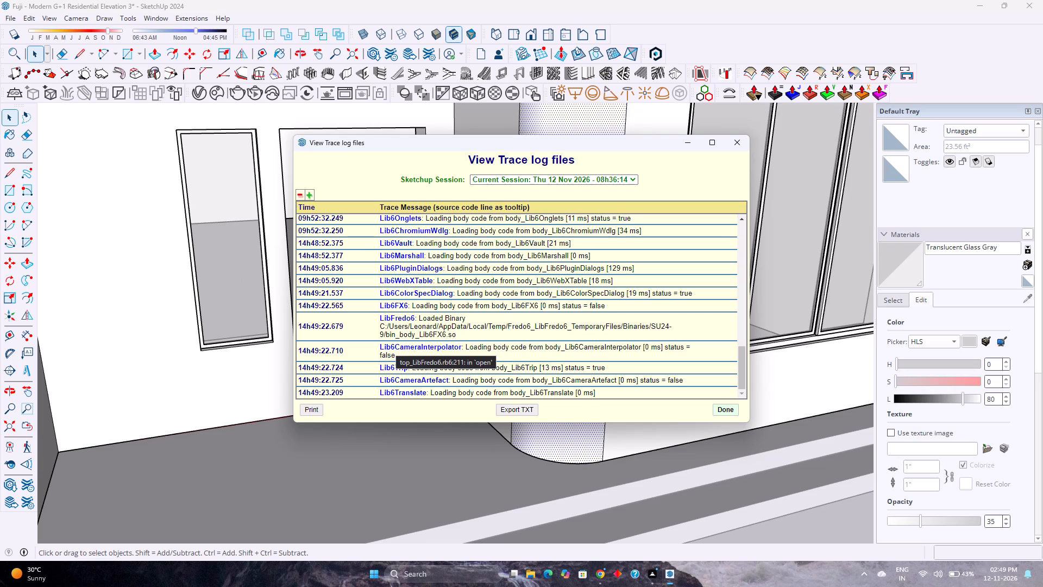
pyautogui.scroll(-13, 385, 347)
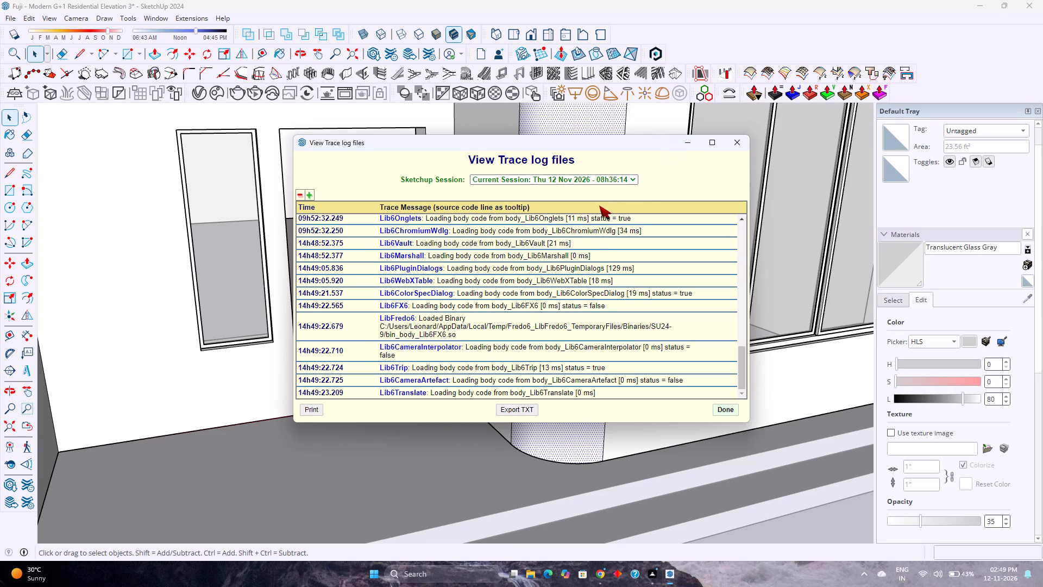
pyautogui.click(632, 174)
pyautogui.doubleClick(627, 176)
pyautogui.click(627, 176)
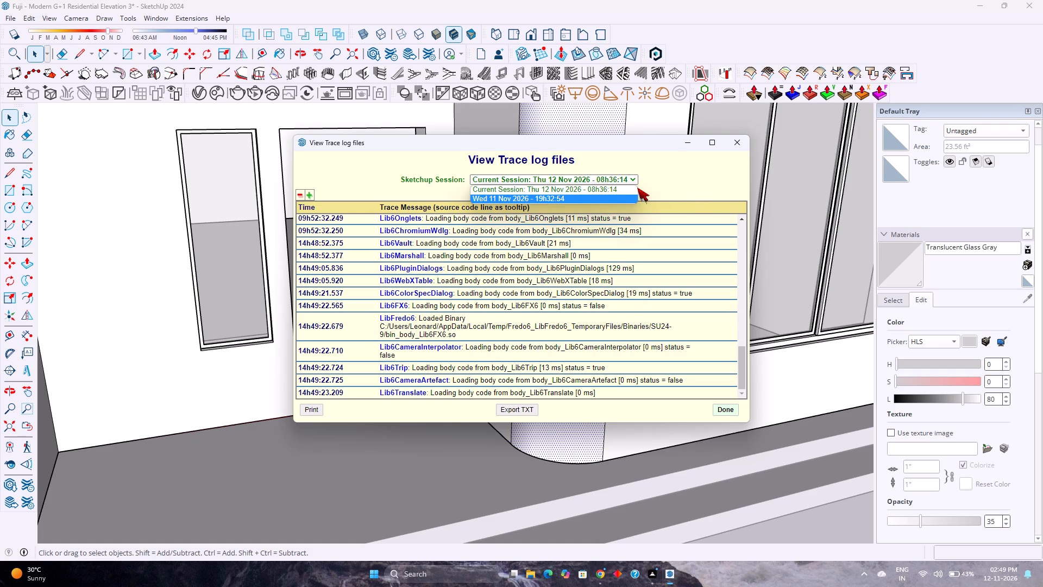
pyautogui.click(692, 183)
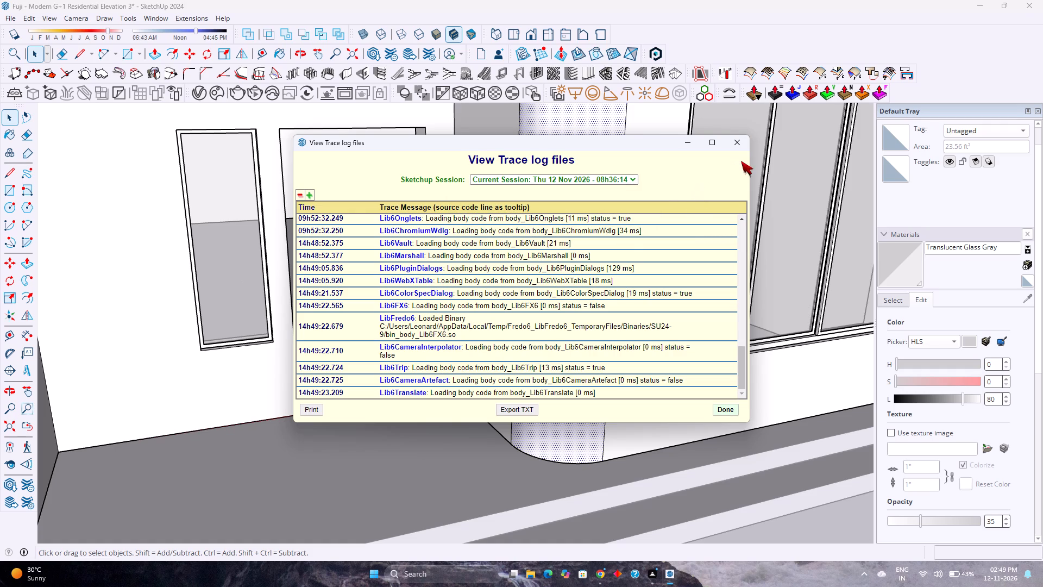
pyautogui.click(739, 146)
pyautogui.scroll(-3, 596, 205)
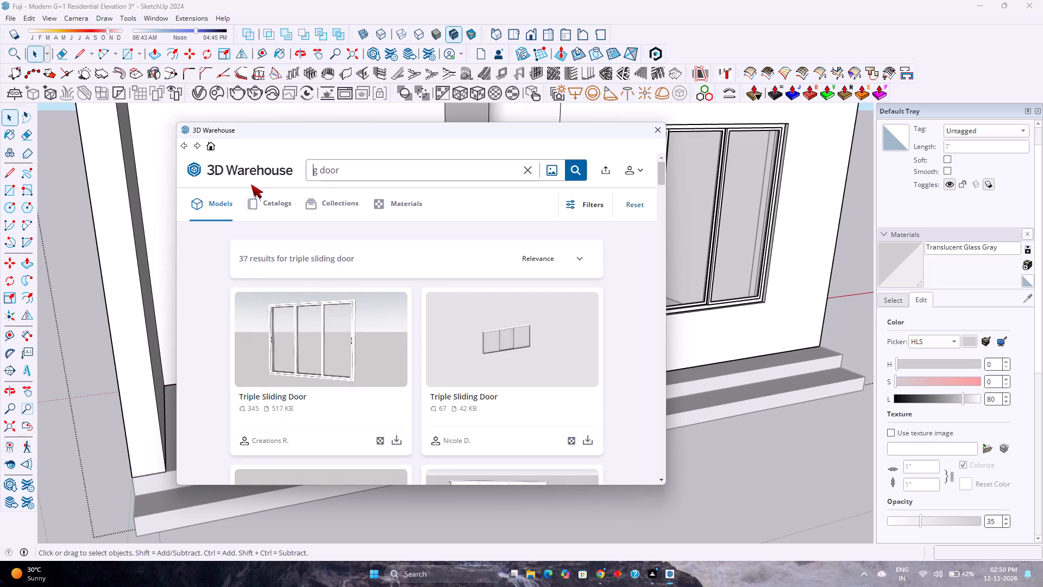
# Shorten the 3D Warehouse search term to "door" and run the model search.
pyautogui.press('Right')
pyautogui.press('BackSpace')
pyautogui.press('Right')
pyautogui.press('BackSpace')
pyautogui.press('Return')
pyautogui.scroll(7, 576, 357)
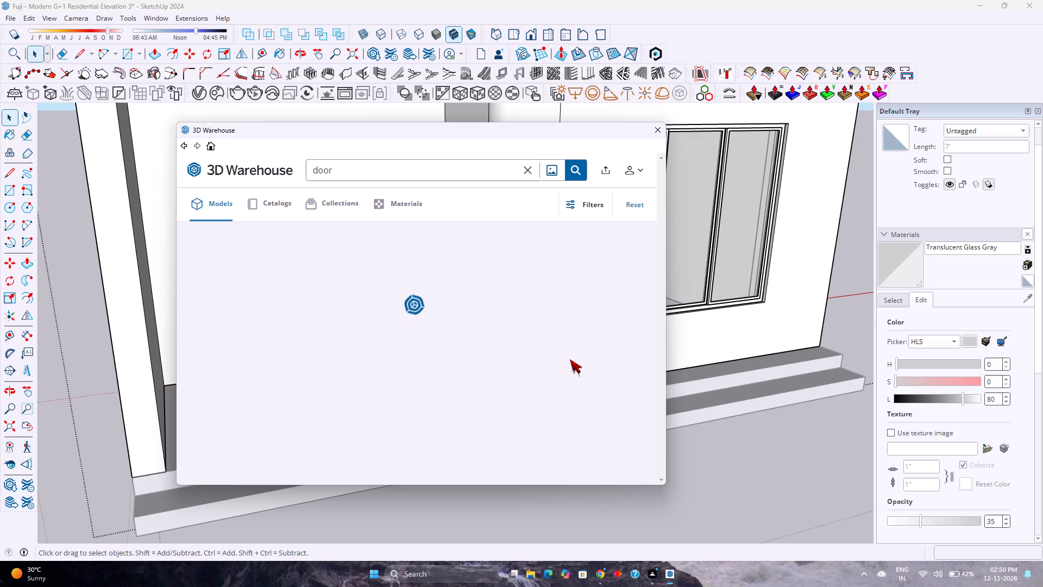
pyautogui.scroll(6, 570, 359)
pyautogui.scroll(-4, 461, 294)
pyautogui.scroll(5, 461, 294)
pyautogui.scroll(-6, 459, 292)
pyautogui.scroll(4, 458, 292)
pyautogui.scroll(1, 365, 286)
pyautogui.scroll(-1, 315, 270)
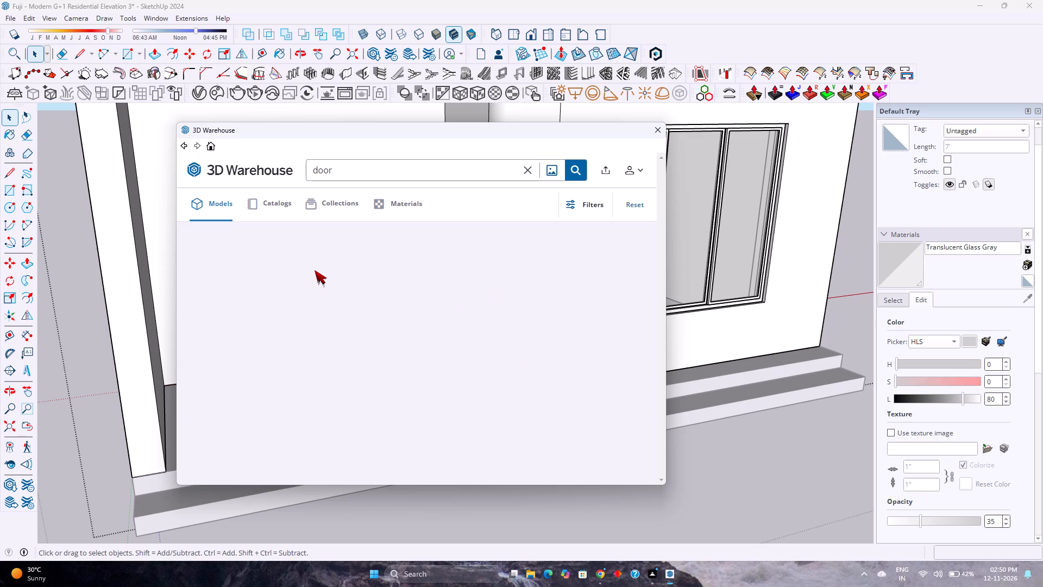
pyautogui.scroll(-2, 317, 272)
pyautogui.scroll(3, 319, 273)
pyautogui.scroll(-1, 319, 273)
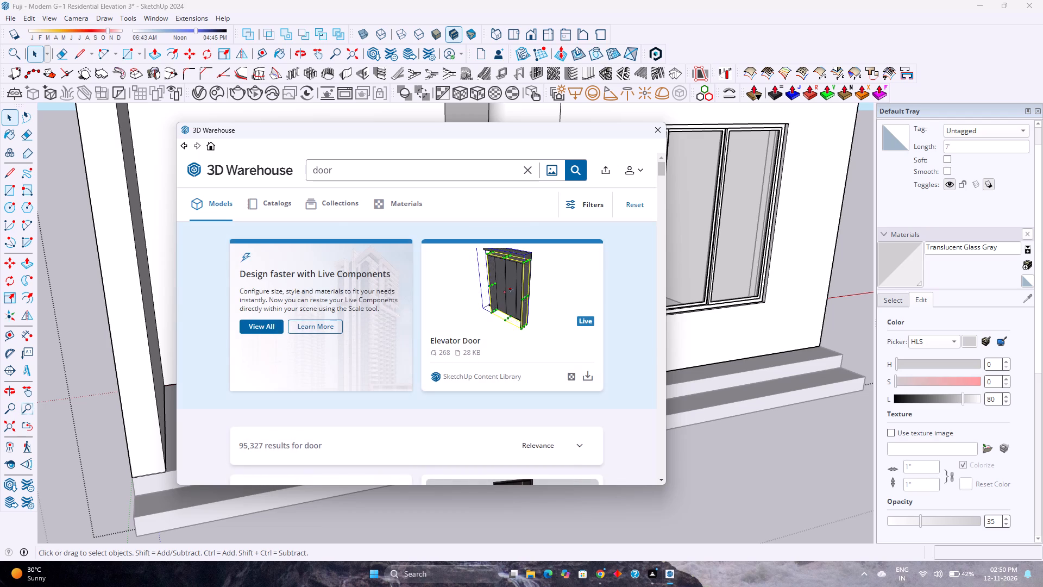
# Browse the 3D Warehouse door models for one that suits the ground-floor entrance doorway.
pyautogui.scroll(-2, 319, 273)
pyautogui.scroll(3, 319, 273)
pyautogui.scroll(-4, 319, 273)
pyautogui.scroll(3, 319, 273)
pyautogui.scroll(-2, 319, 273)
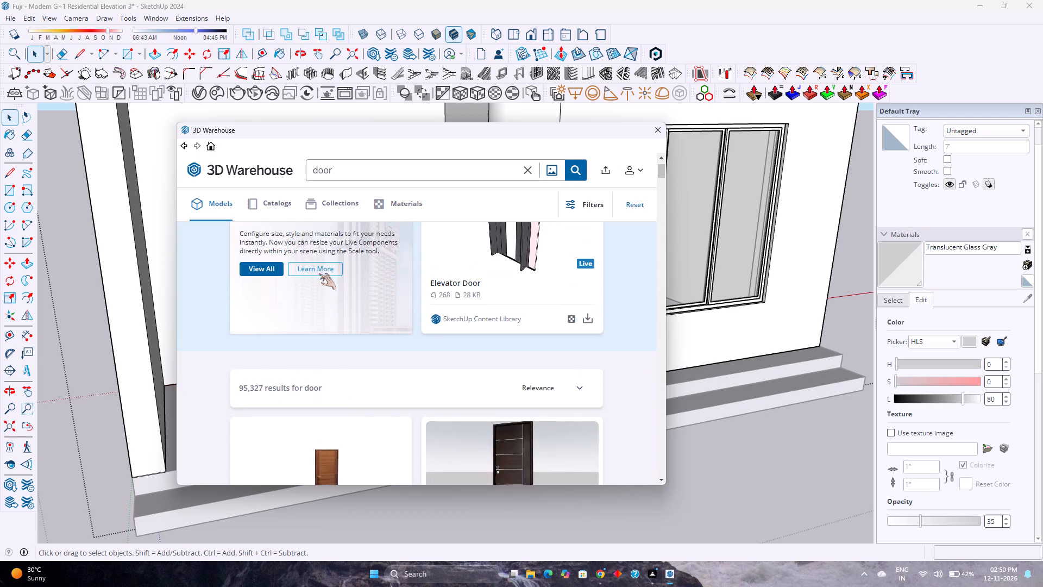
pyautogui.scroll(-1, 319, 273)
pyautogui.scroll(4, 319, 273)
pyautogui.scroll(-4, 319, 273)
pyautogui.scroll(4, 319, 273)
pyautogui.scroll(-5, 319, 273)
pyautogui.scroll(3, 320, 273)
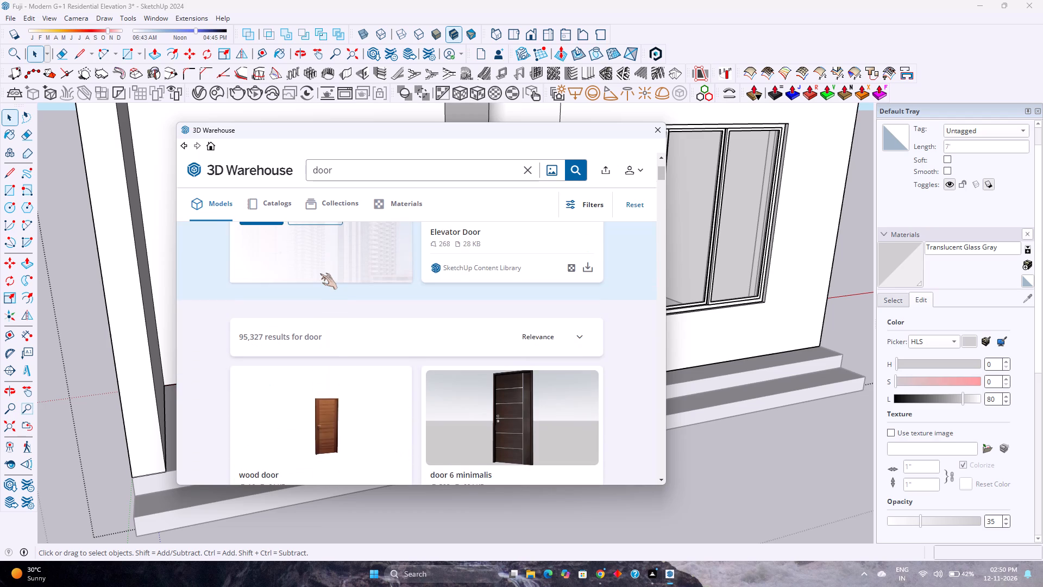
pyautogui.scroll(-2, 320, 273)
pyautogui.scroll(2, 320, 273)
pyautogui.scroll(-4, 320, 273)
pyautogui.scroll(4, 320, 273)
pyautogui.scroll(-4, 319, 273)
pyautogui.scroll(2, 329, 277)
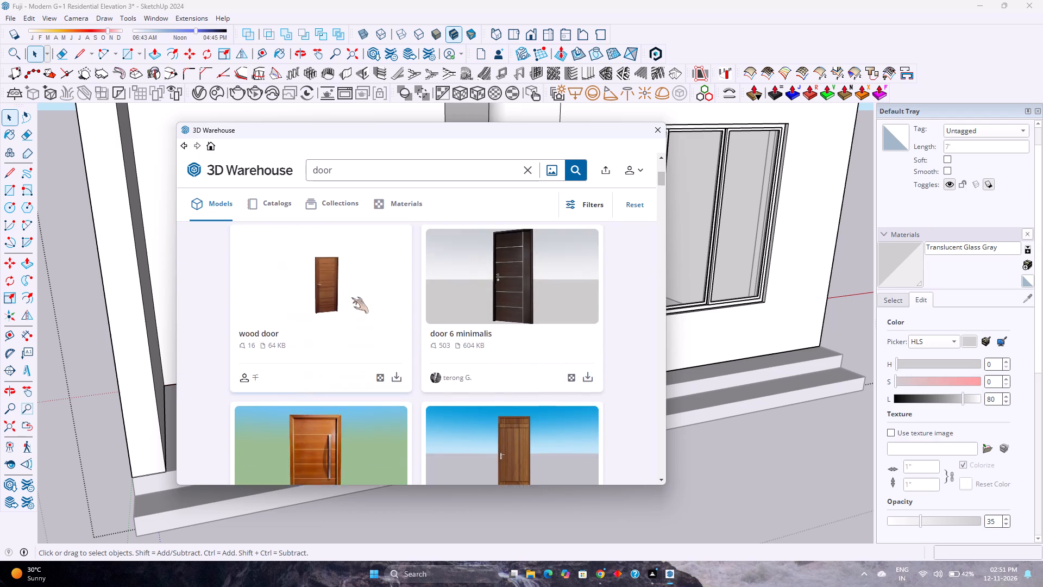
pyautogui.scroll(5, 351, 297)
pyautogui.scroll(-4, 352, 298)
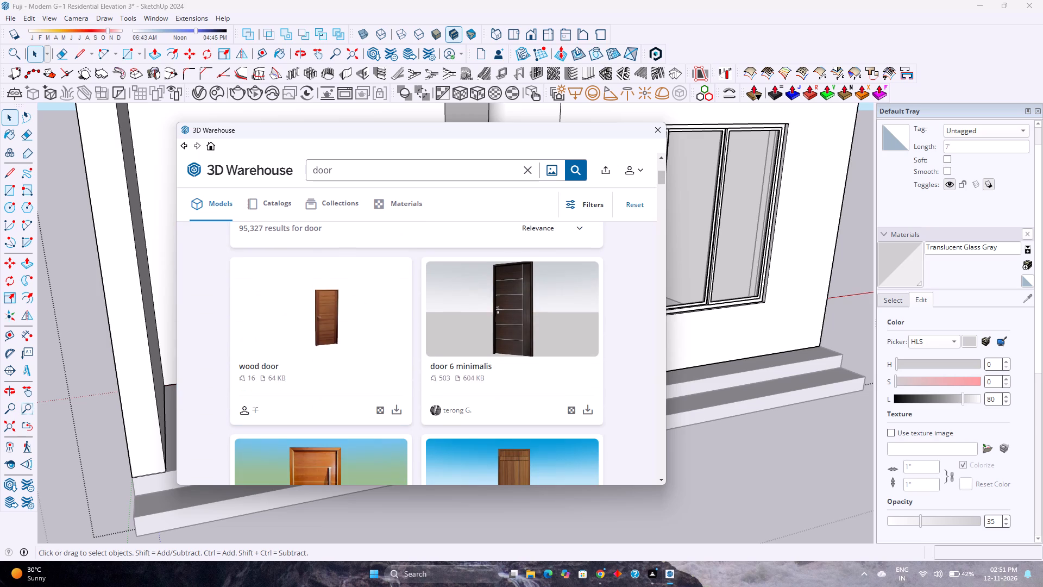
pyautogui.scroll(-6, 352, 298)
pyautogui.scroll(2, 352, 298)
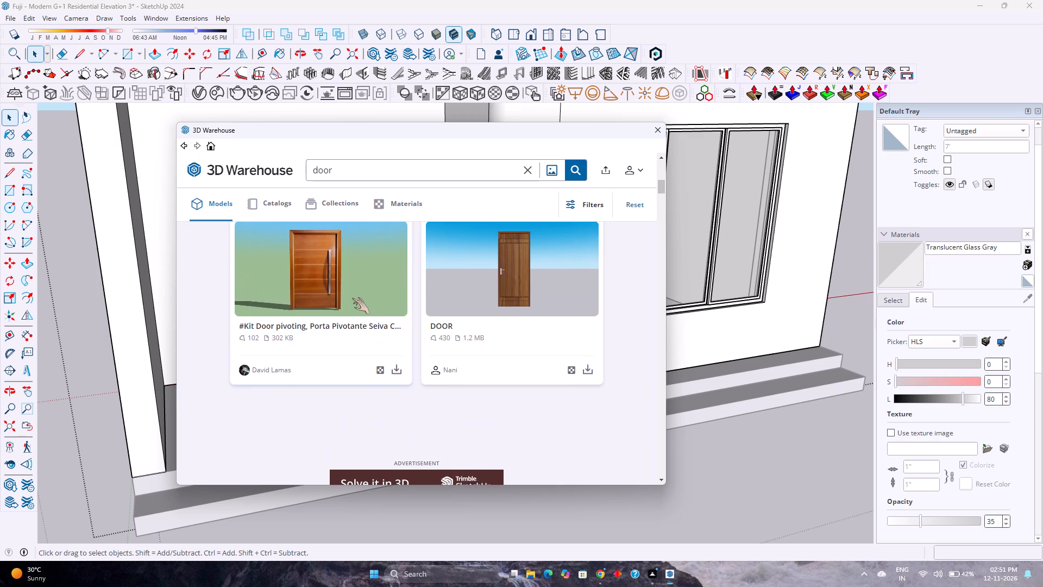
pyautogui.scroll(-11, 352, 298)
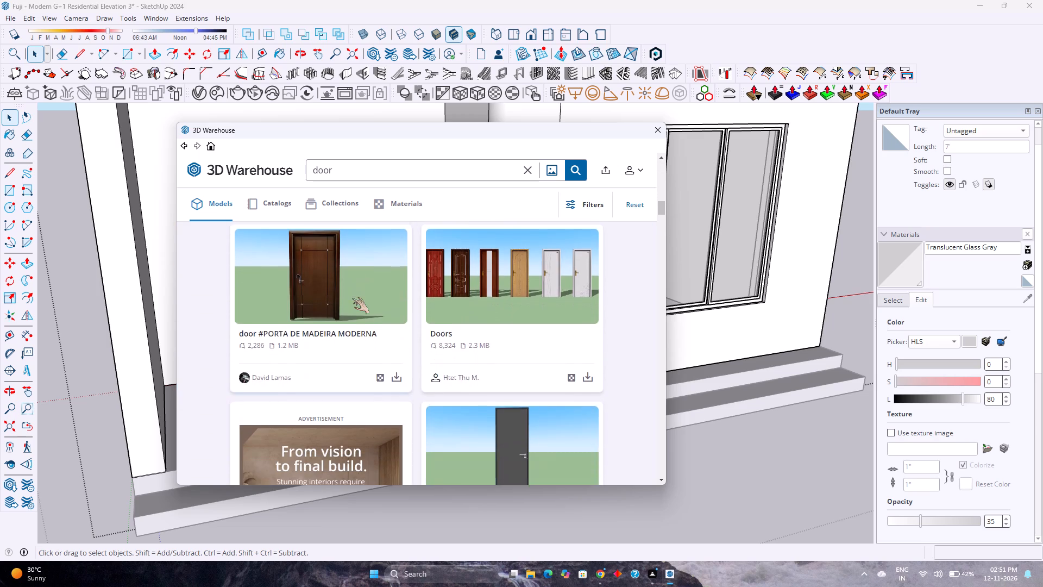
pyautogui.scroll(-5, 352, 298)
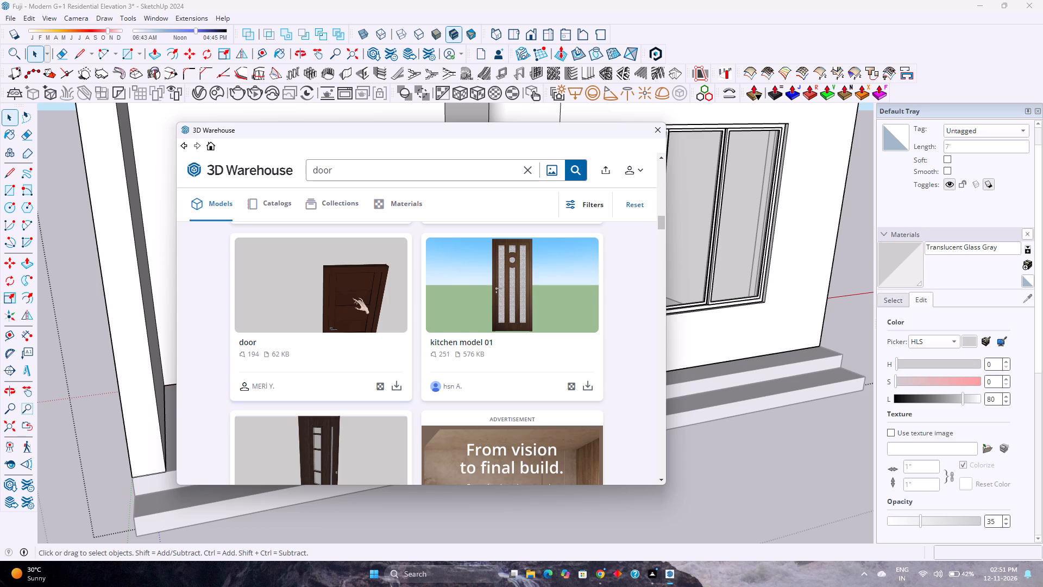
pyautogui.scroll(-5, 352, 298)
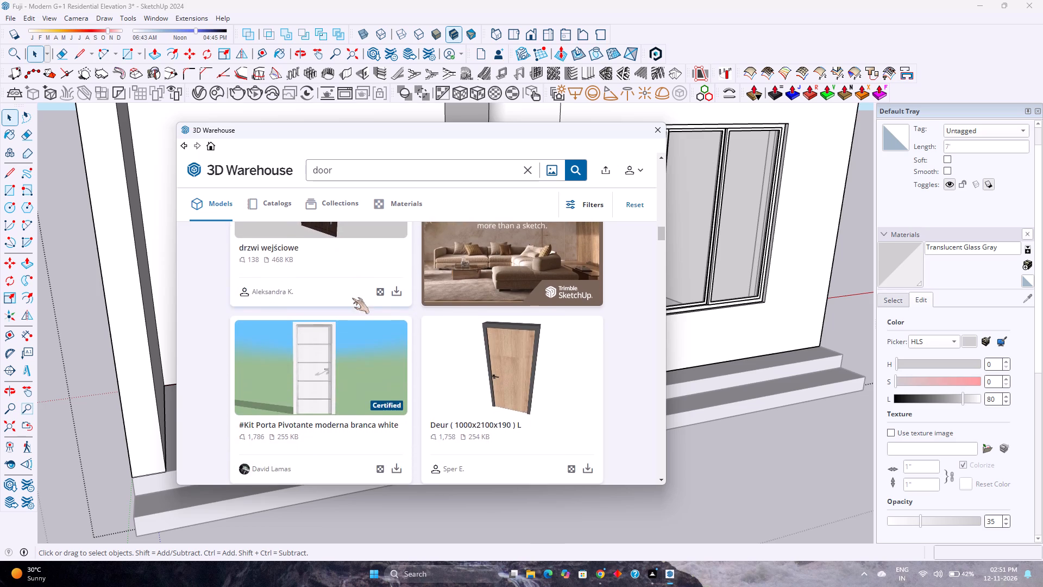
pyautogui.scroll(-7, 352, 298)
pyautogui.scroll(1, 351, 299)
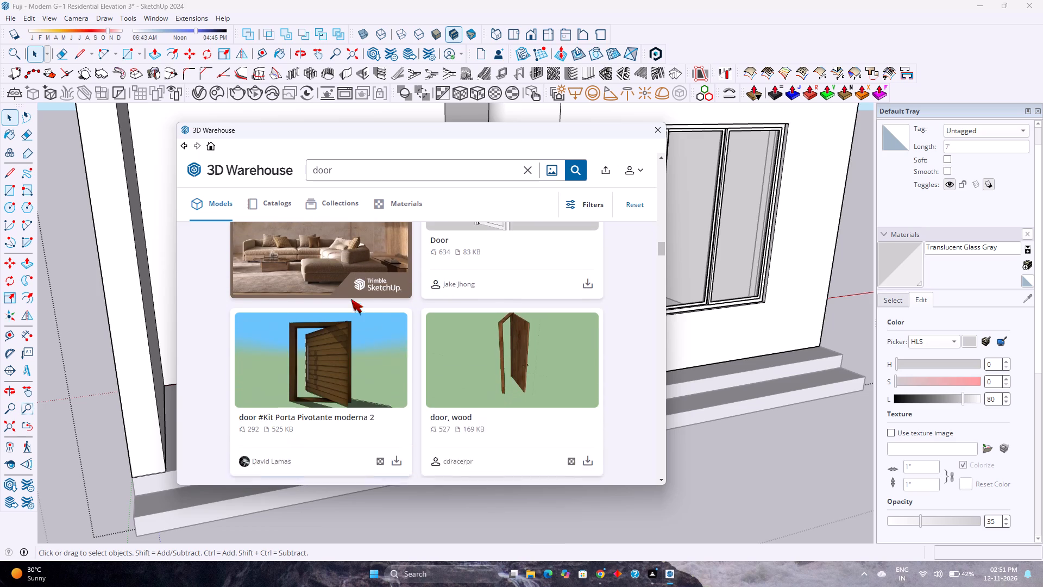
pyautogui.scroll(-7, 351, 299)
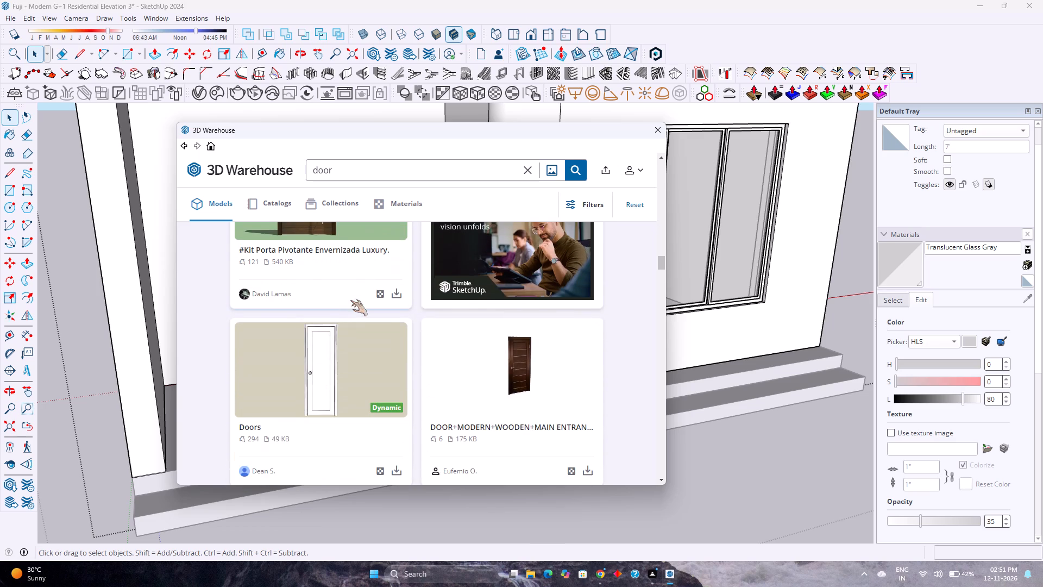
pyautogui.scroll(-7, 350, 300)
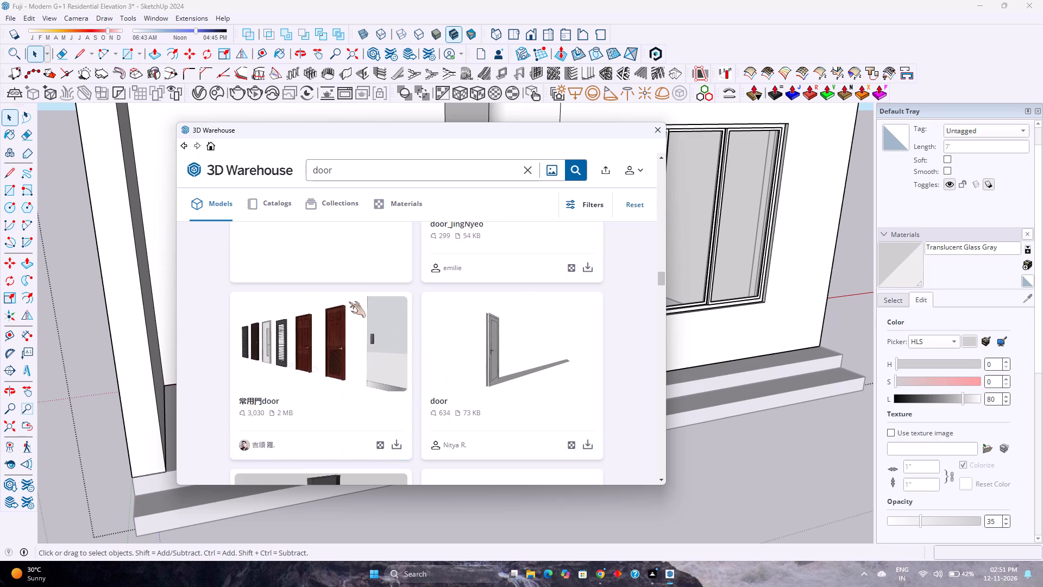
pyautogui.scroll(-6, 349, 302)
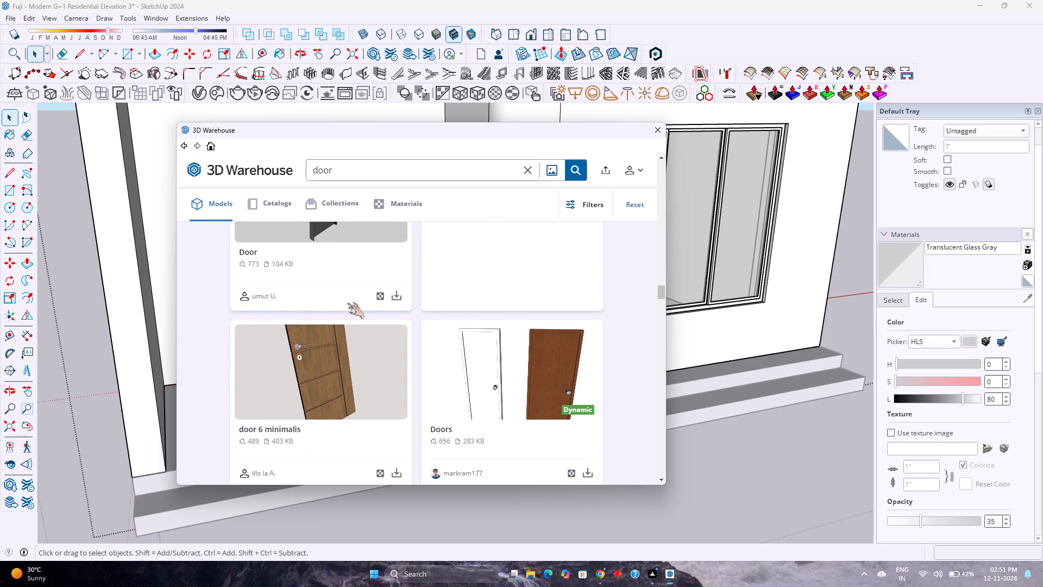
pyautogui.scroll(-8, 347, 303)
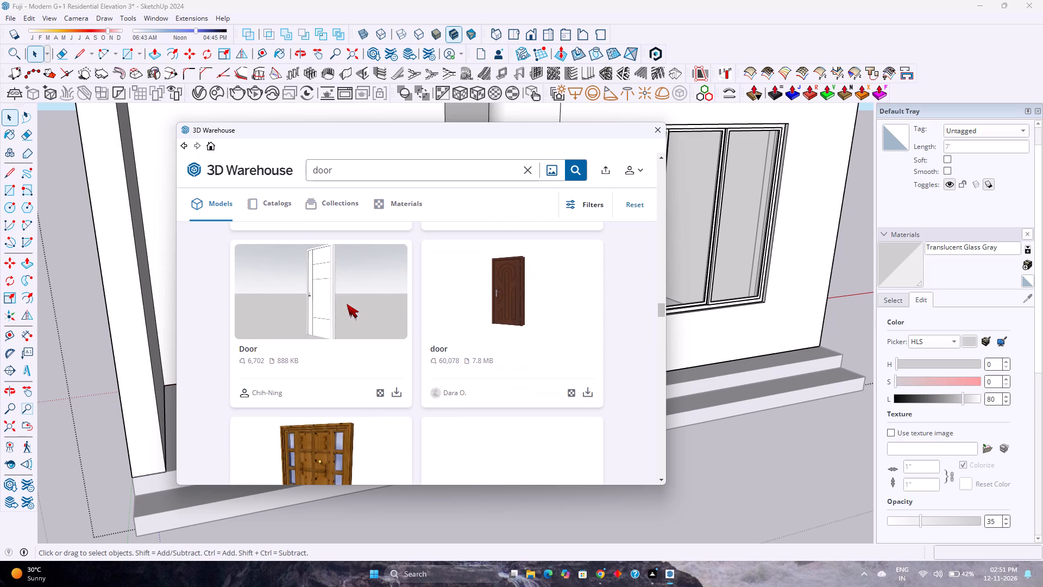
pyautogui.scroll(-8, 347, 304)
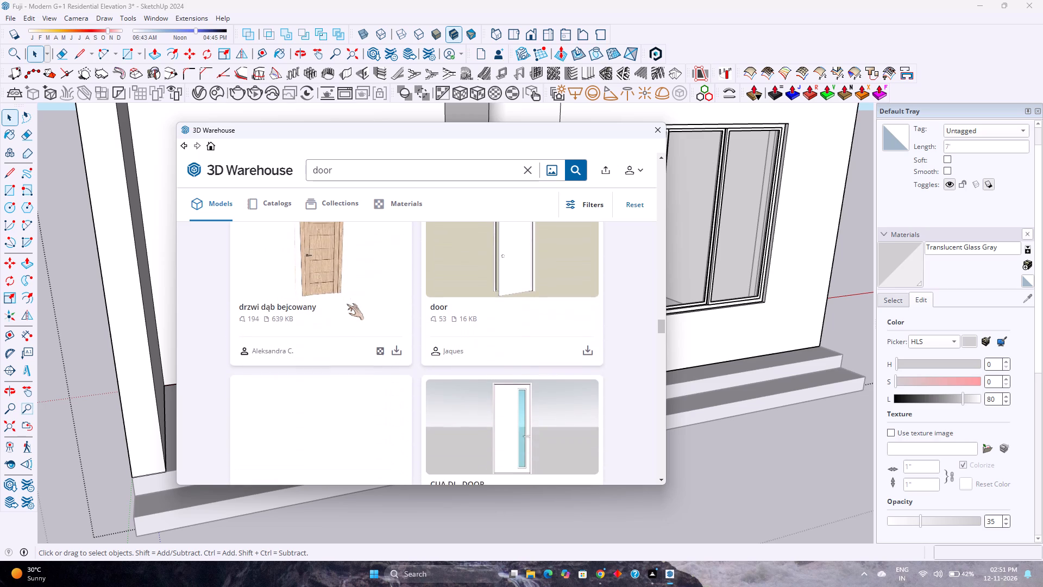
pyautogui.scroll(-7, 347, 304)
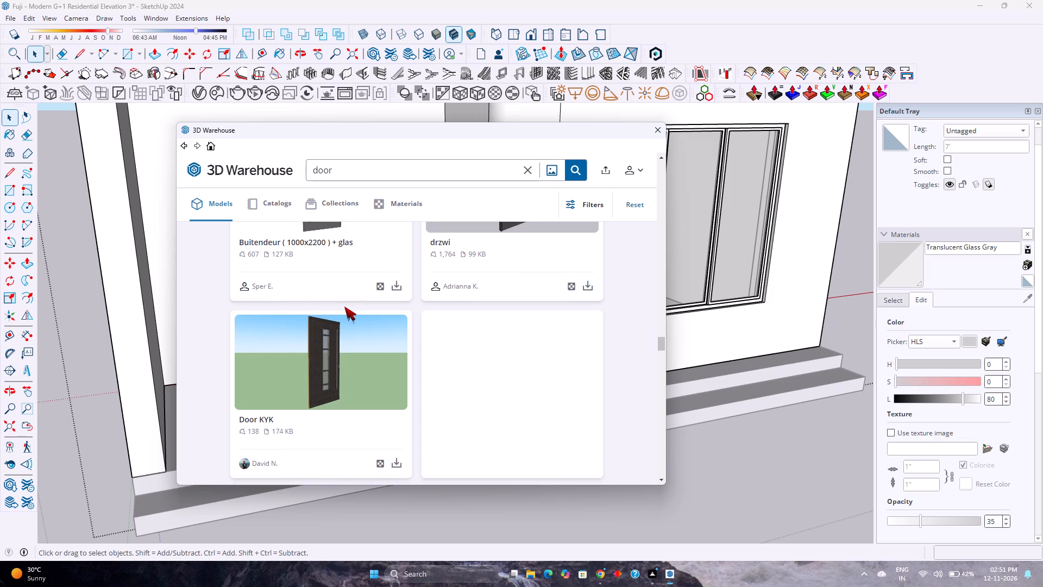
pyautogui.scroll(-9, 345, 306)
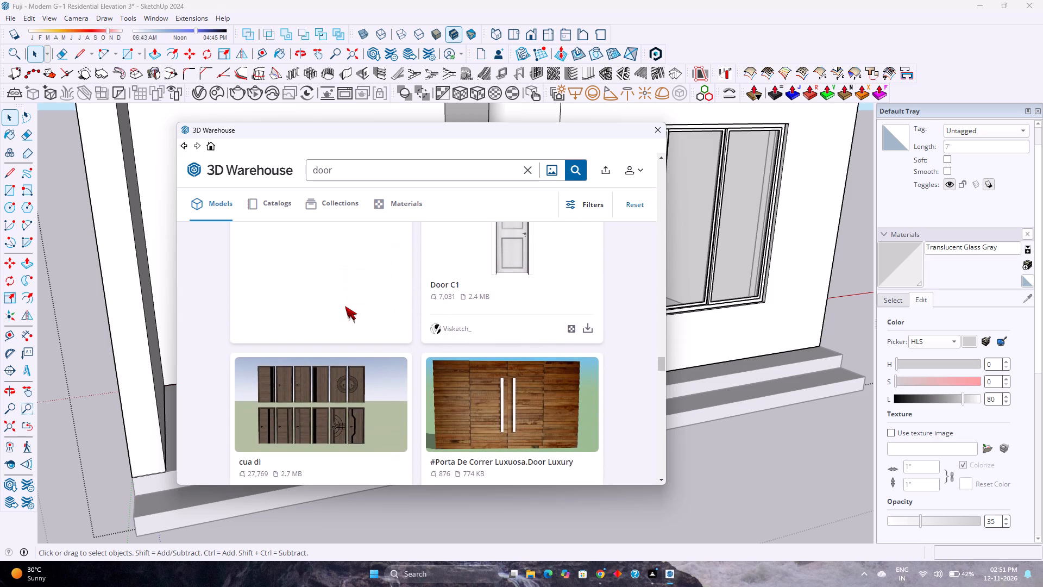
pyautogui.scroll(-6, 345, 306)
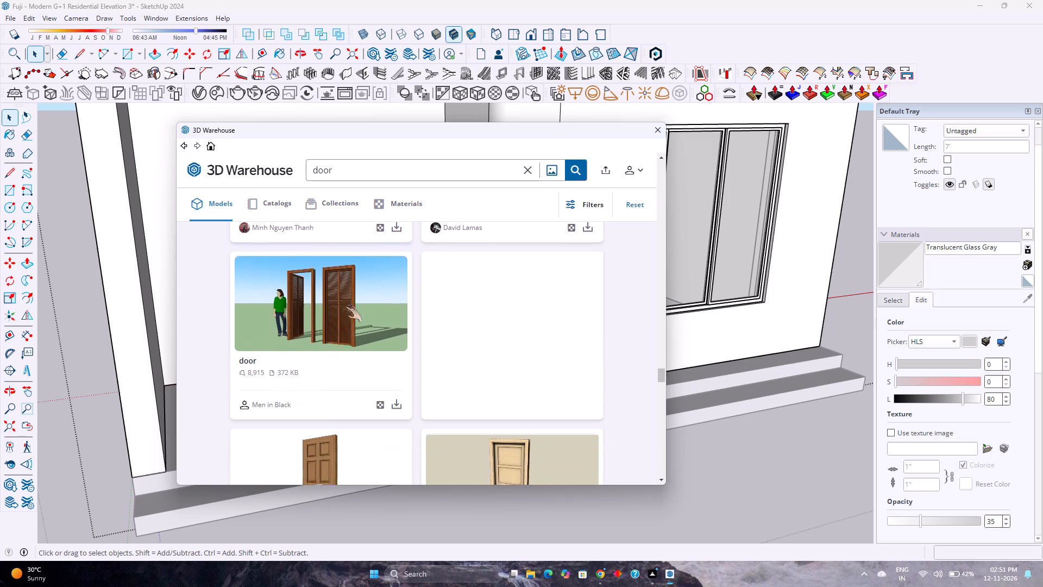
pyautogui.scroll(-7, 345, 306)
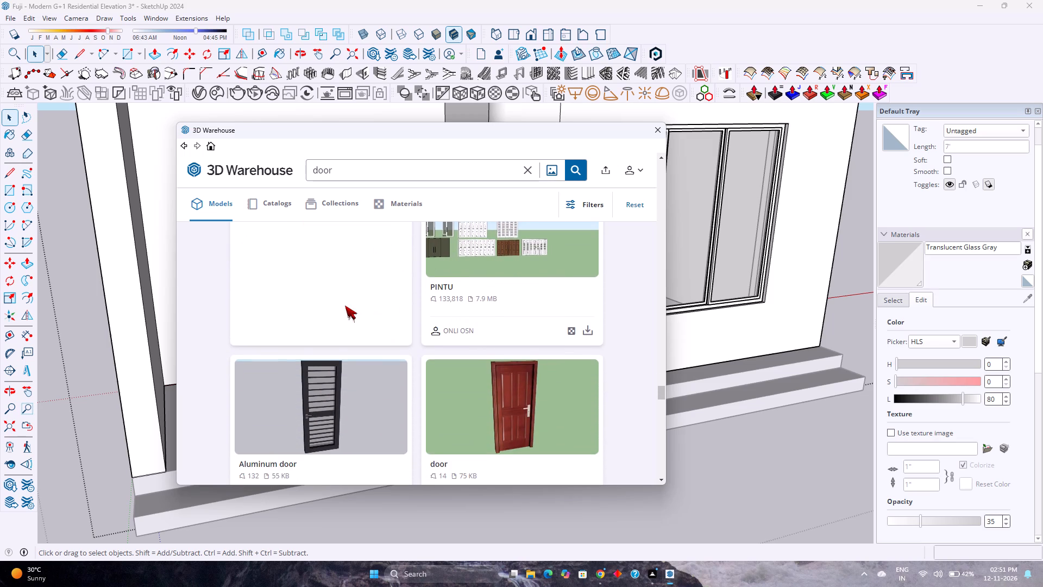
pyautogui.scroll(-8, 345, 305)
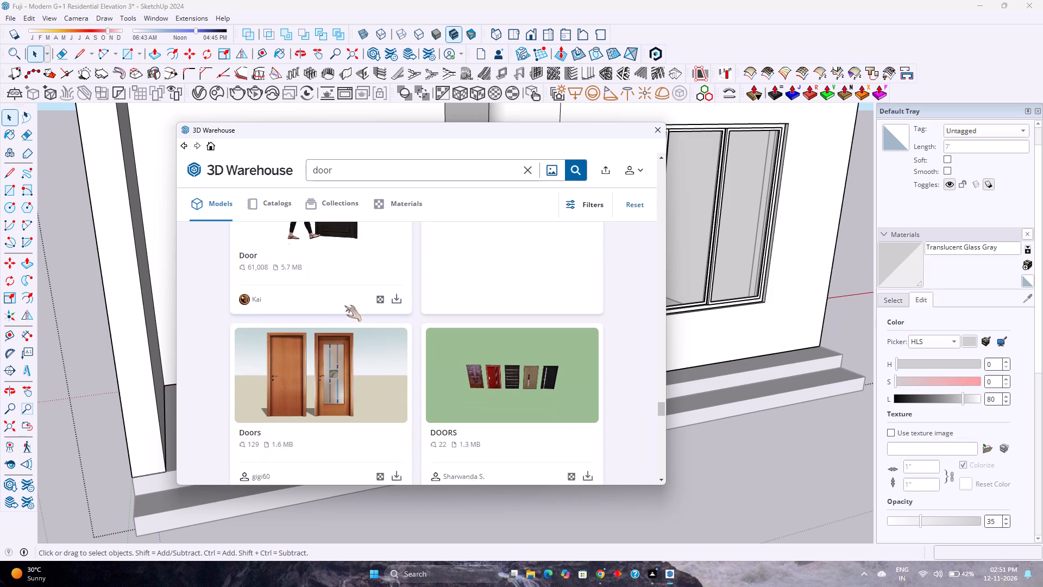
pyautogui.scroll(-5, 344, 305)
pyautogui.scroll(3, 344, 308)
pyautogui.scroll(-8, 344, 308)
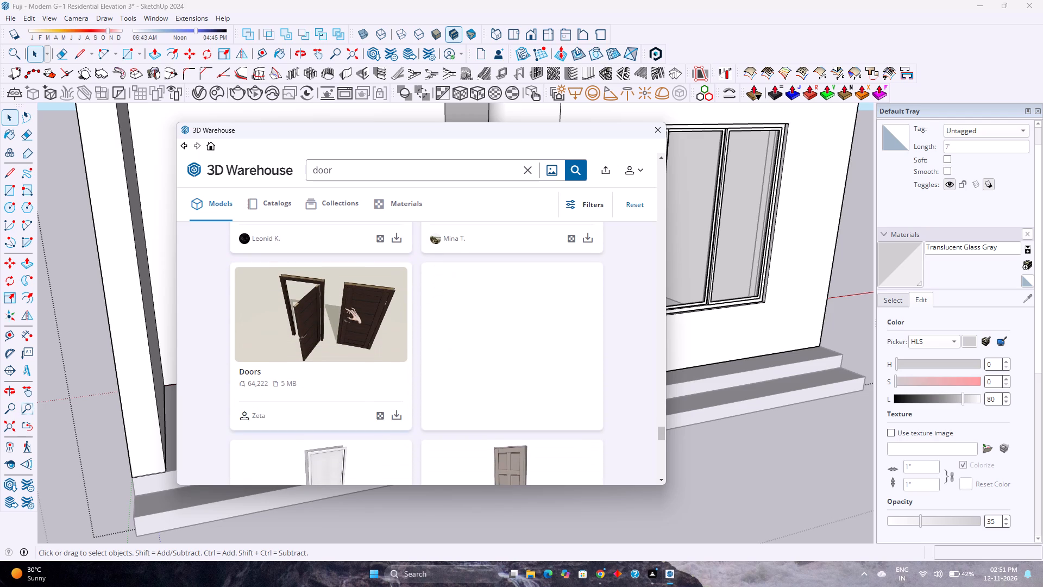
pyautogui.scroll(-9, 344, 308)
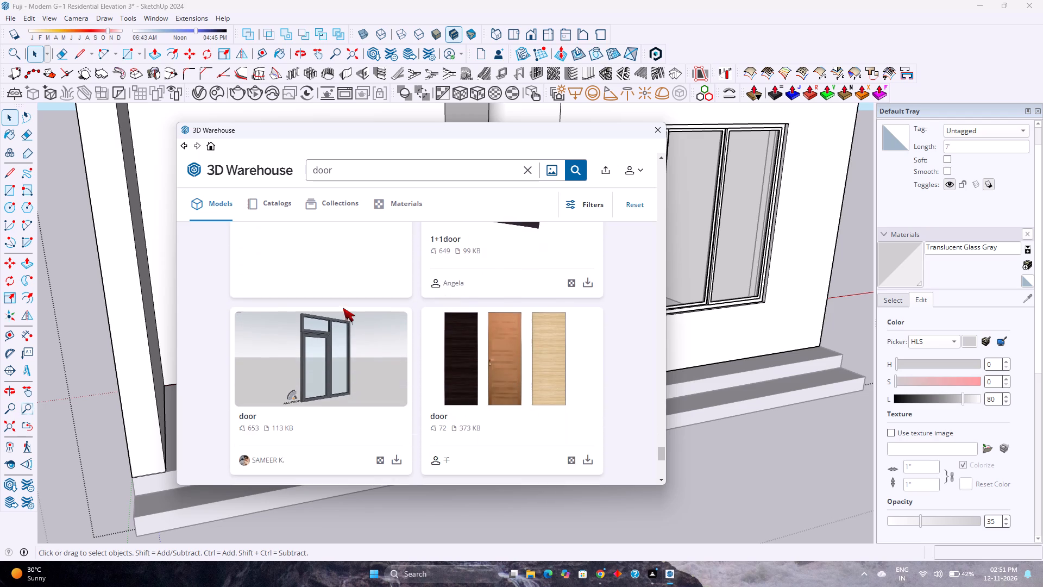
pyautogui.scroll(-7, 343, 308)
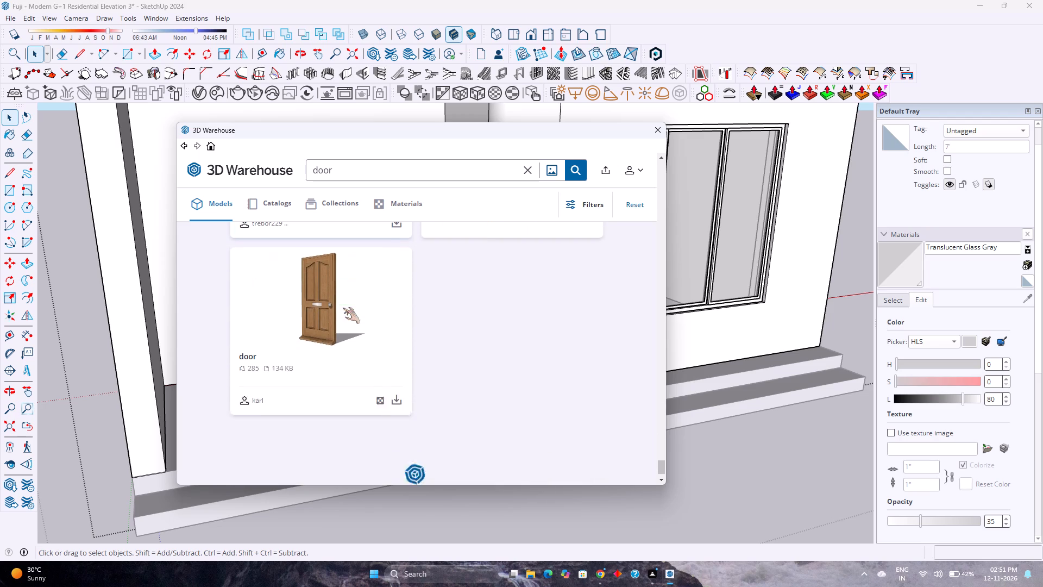
pyautogui.scroll(-2, 343, 308)
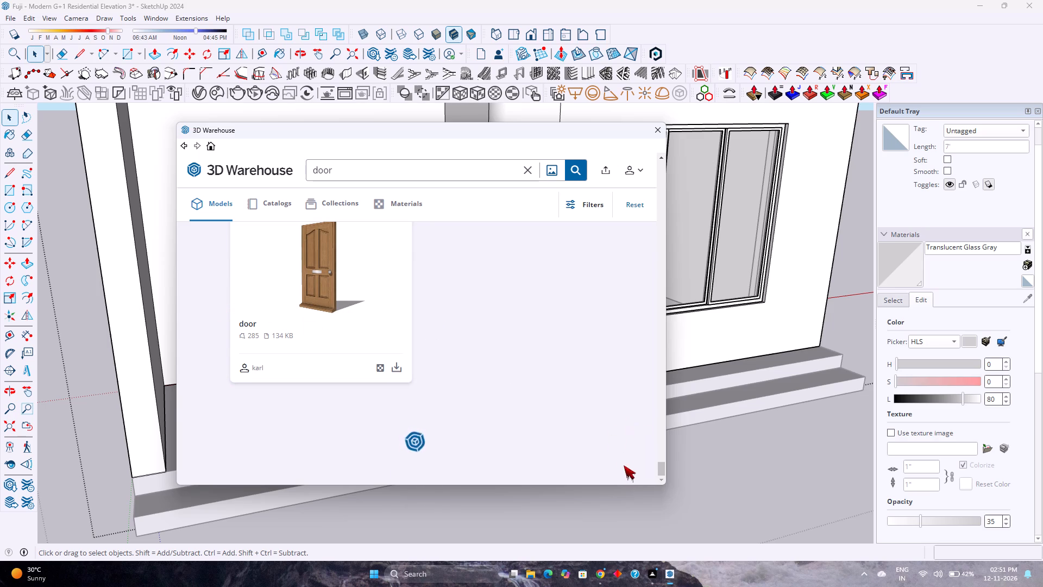
pyautogui.moveTo(661, 472); pyautogui.dragTo(661, 491)
pyautogui.scroll(3, 550, 363)
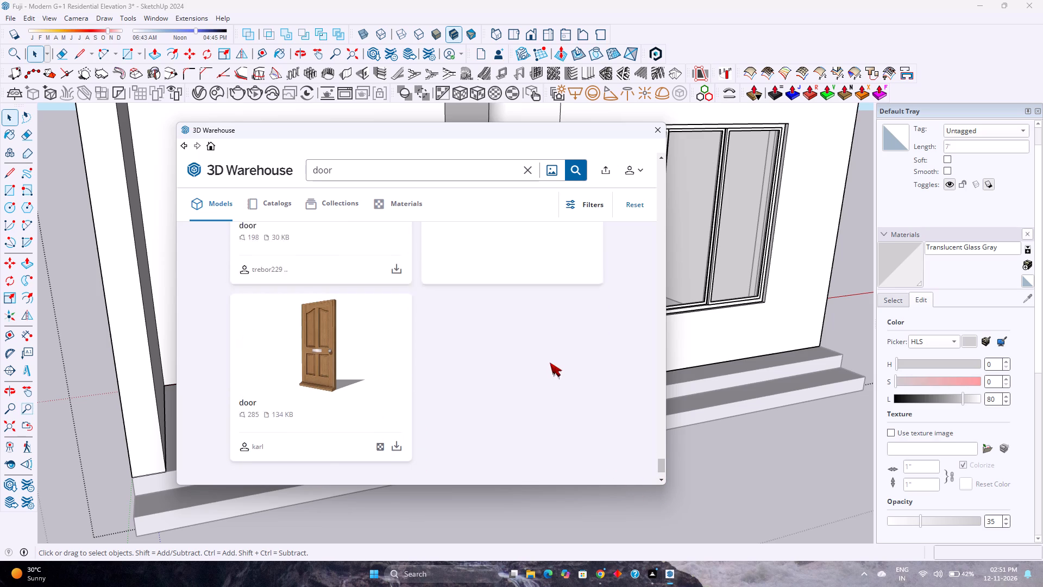
pyautogui.scroll(6, 550, 363)
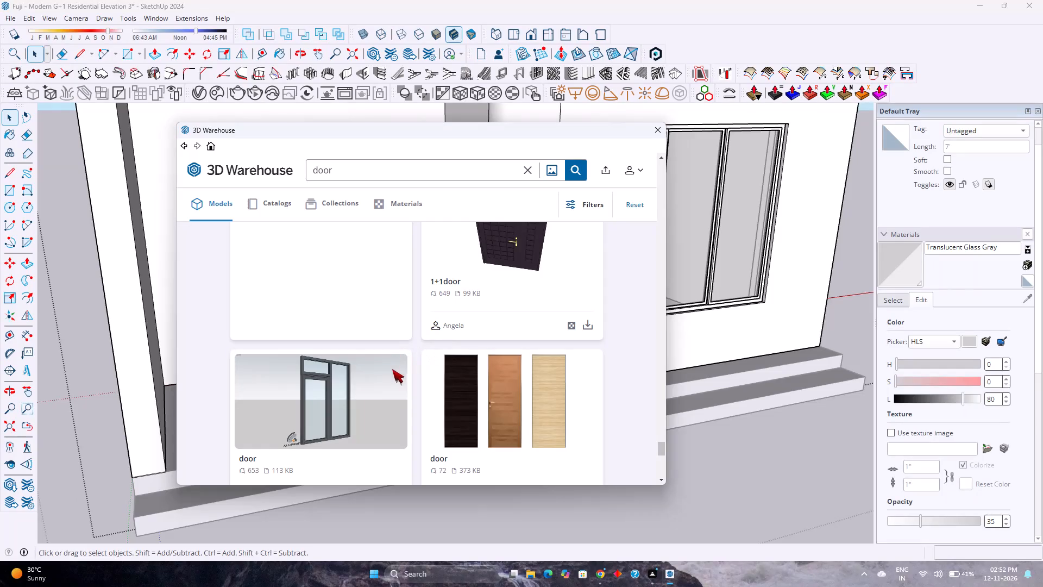
pyautogui.scroll(-3, 414, 408)
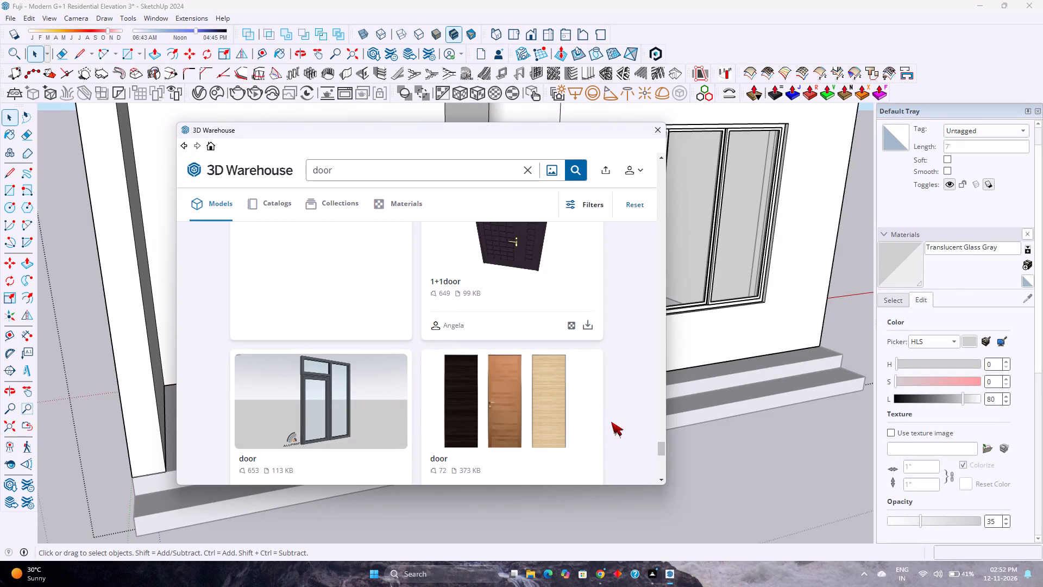
pyautogui.scroll(-4, 613, 413)
pyautogui.click(614, 411)
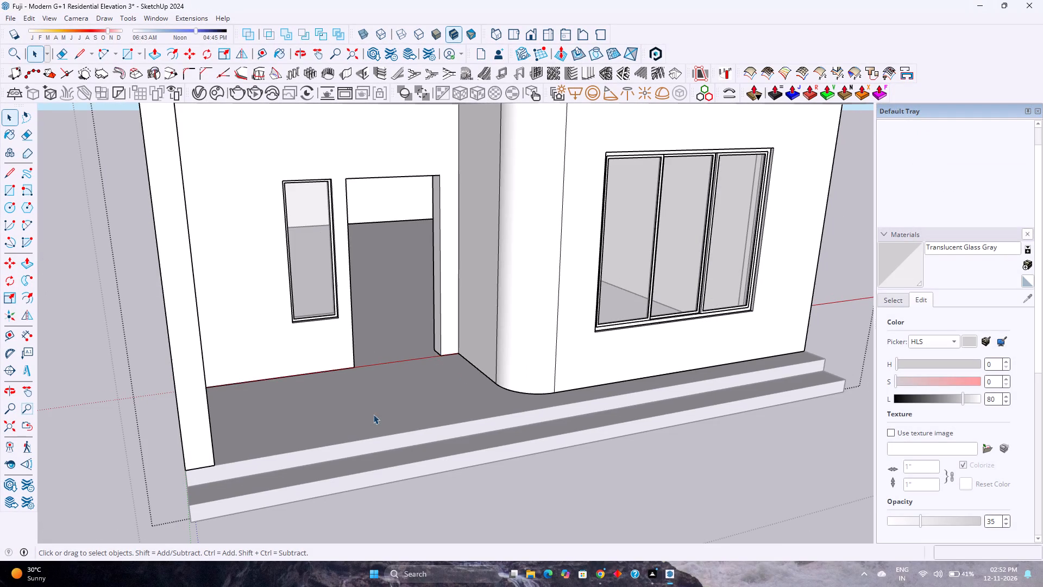
# Open the 3D Warehouse and search its models for "door".
pyautogui.scroll(-2, 367, 421)
pyautogui.doubleClick(261, 365)
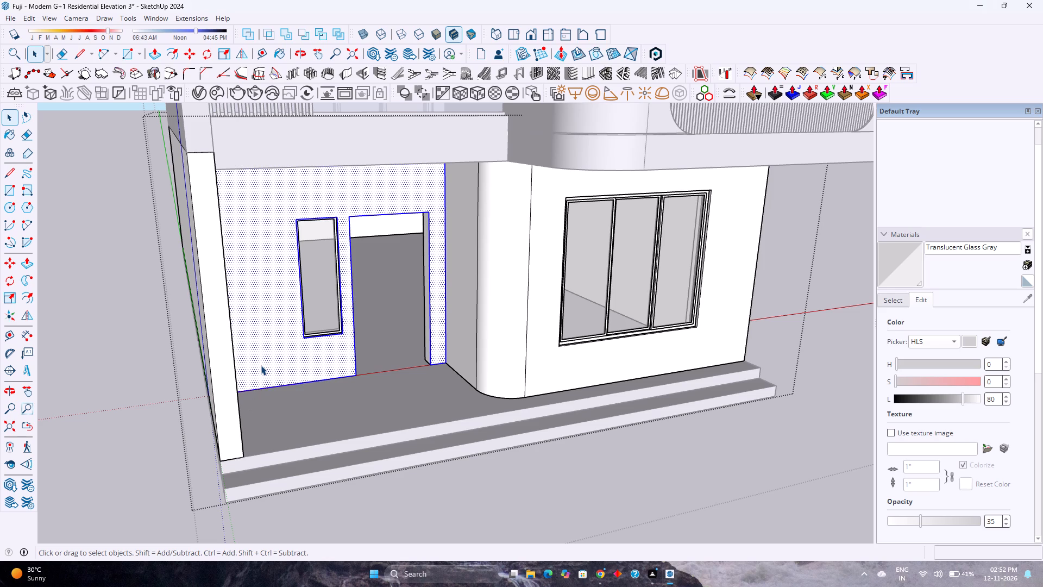
pyautogui.click(147, 17)
pyautogui.click(161, 101)
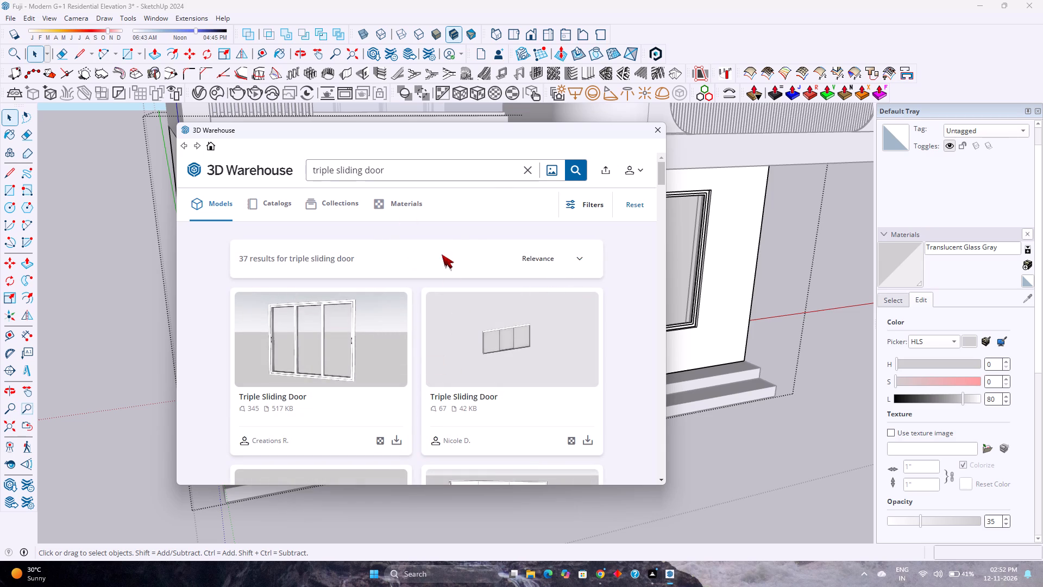
pyautogui.moveTo(494, 239); pyautogui.dragTo(502, 239)
pyautogui.moveTo(498, 238); pyautogui.dragTo(506, 240)
pyautogui.moveTo(363, 171); pyautogui.dragTo(268, 171)
pyautogui.press('BackSpace')
pyautogui.press('Right')
pyautogui.press('BackSpace')
pyautogui.press('Return')
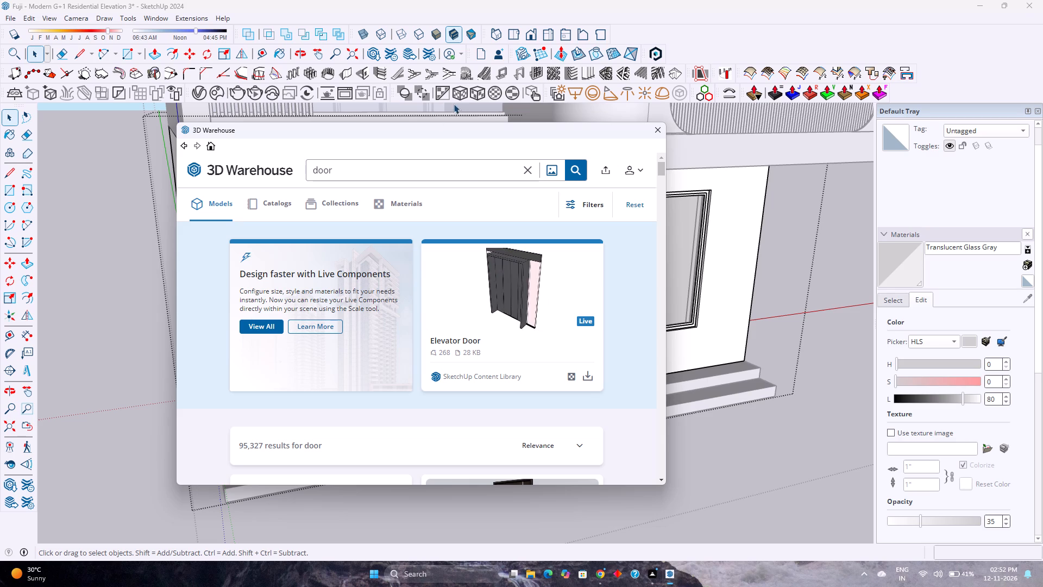
# Browse the 3D Warehouse door models for one that suits the ground-floor entrance doorway.
pyautogui.scroll(-4, 403, 348)
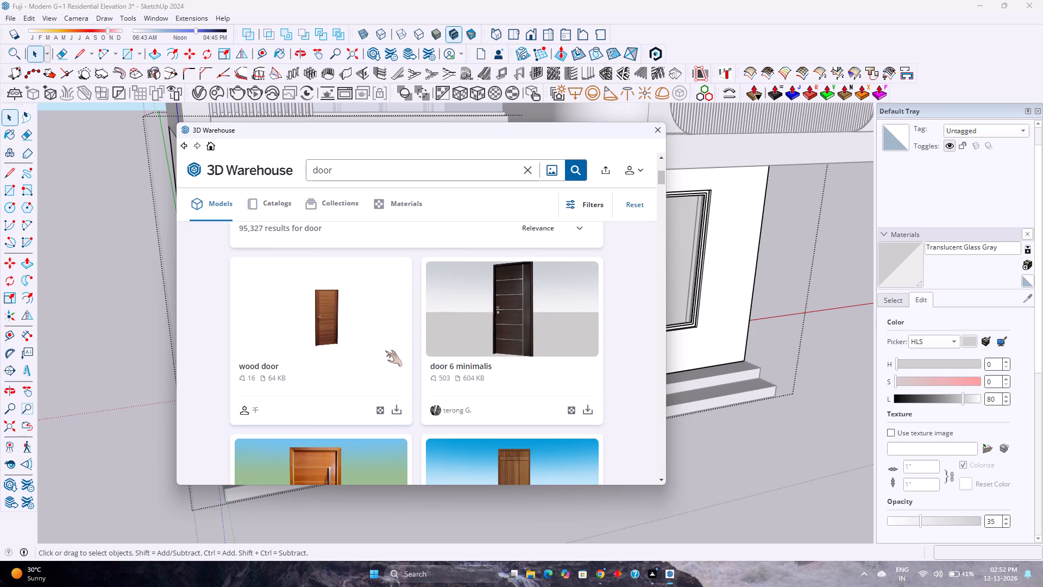
pyautogui.scroll(-2, 385, 351)
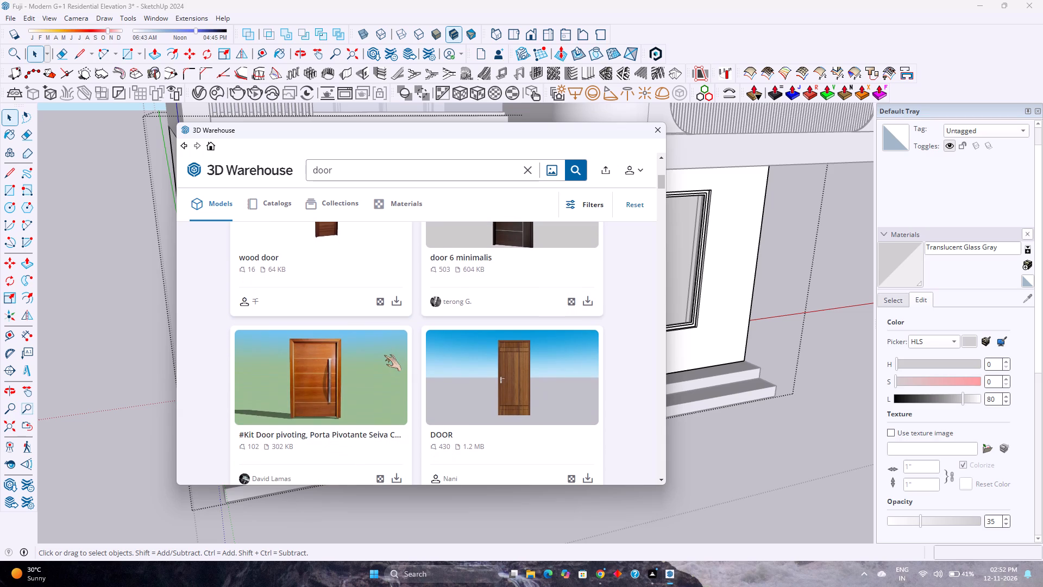
pyautogui.scroll(-4, 409, 383)
pyautogui.scroll(3, 410, 383)
pyautogui.scroll(-3, 410, 383)
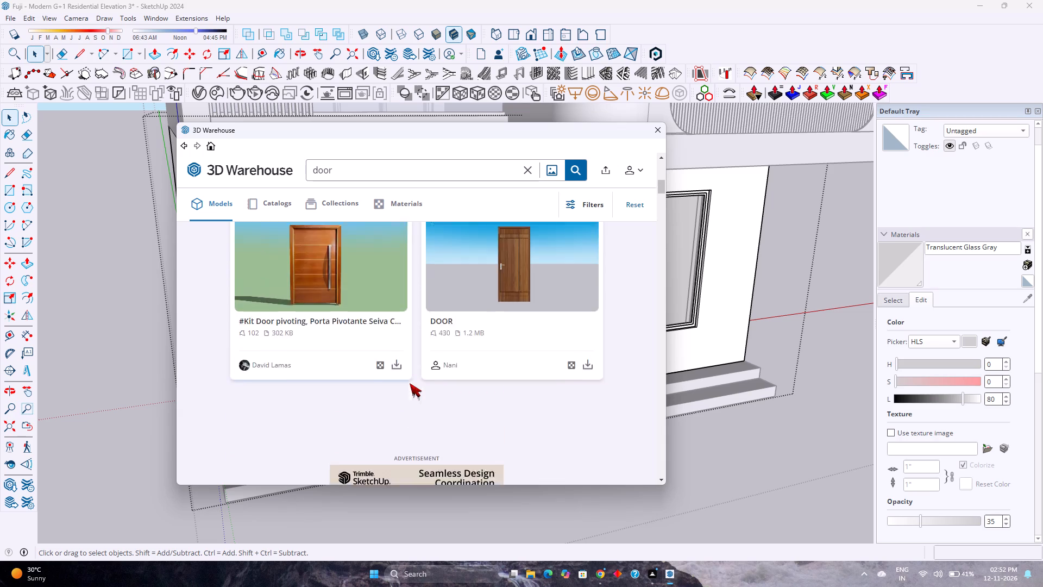
pyautogui.scroll(2, 410, 383)
pyautogui.scroll(-2, 410, 383)
pyautogui.scroll(3, 410, 383)
pyautogui.scroll(-2, 410, 383)
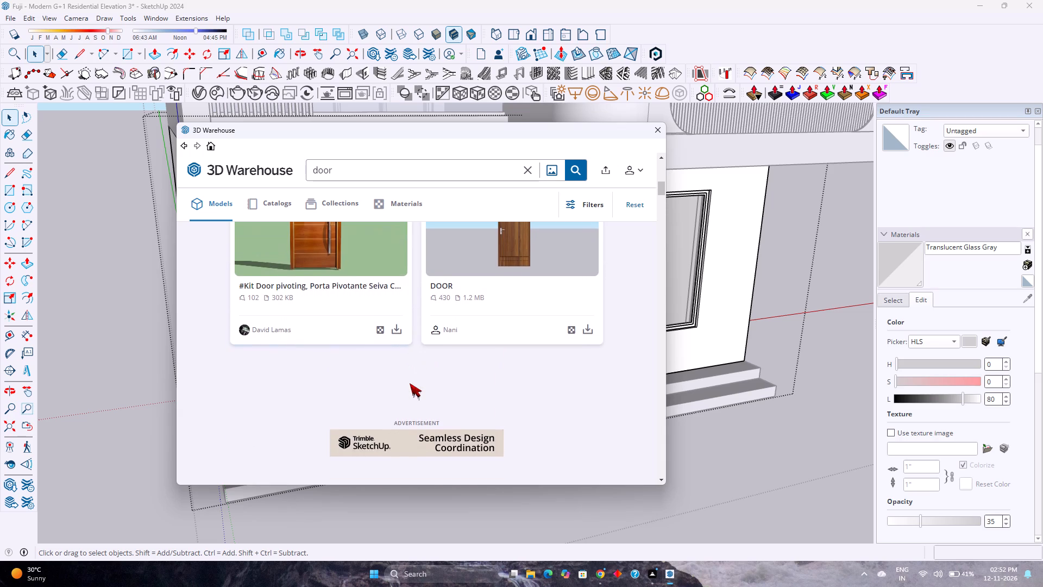
pyautogui.scroll(-3, 410, 383)
pyautogui.scroll(1, 410, 383)
pyautogui.scroll(-4, 410, 383)
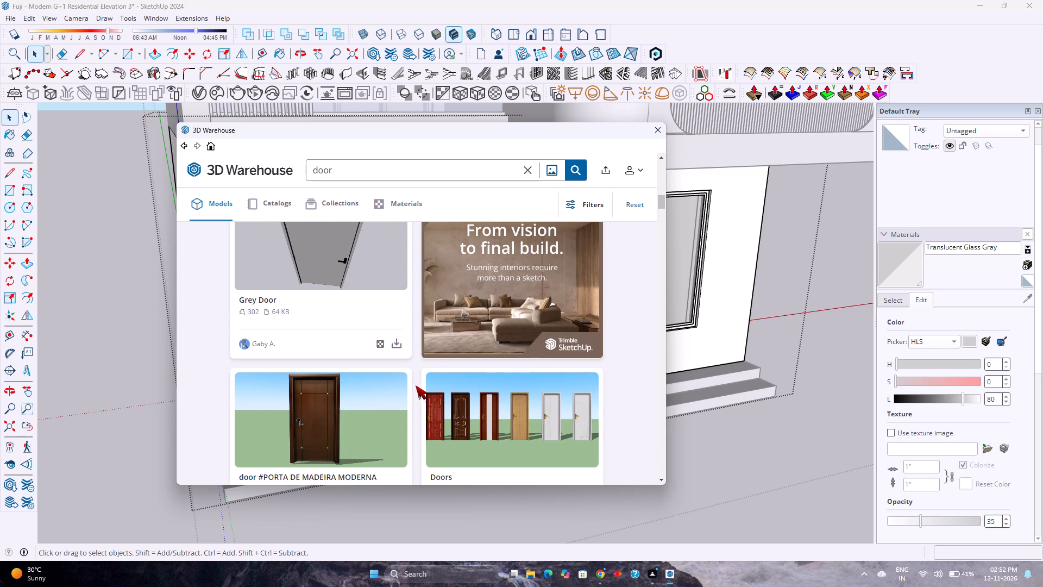
pyautogui.scroll(-8, 418, 391)
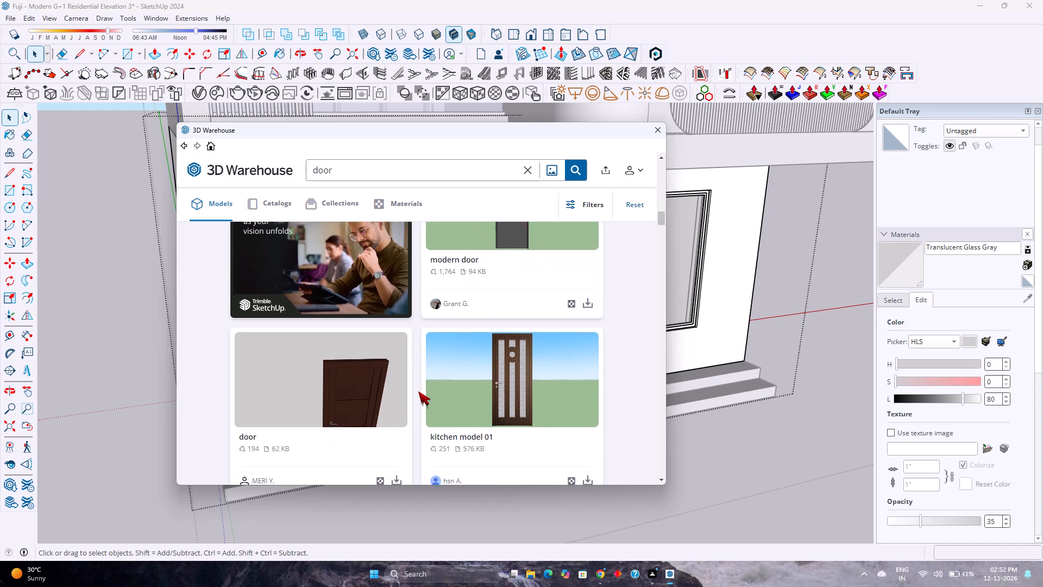
pyautogui.scroll(-4, 418, 391)
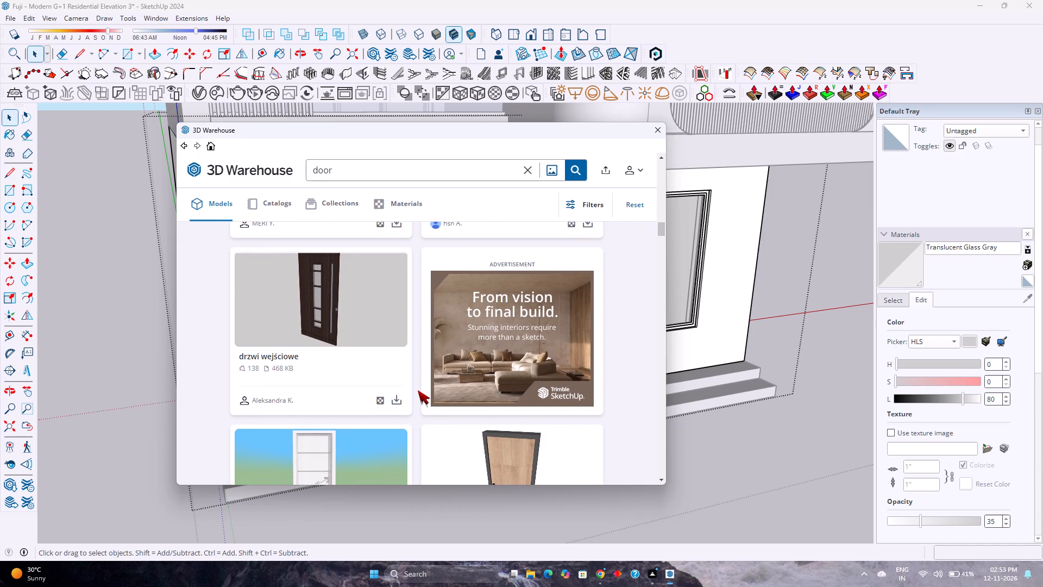
pyautogui.scroll(-8, 418, 390)
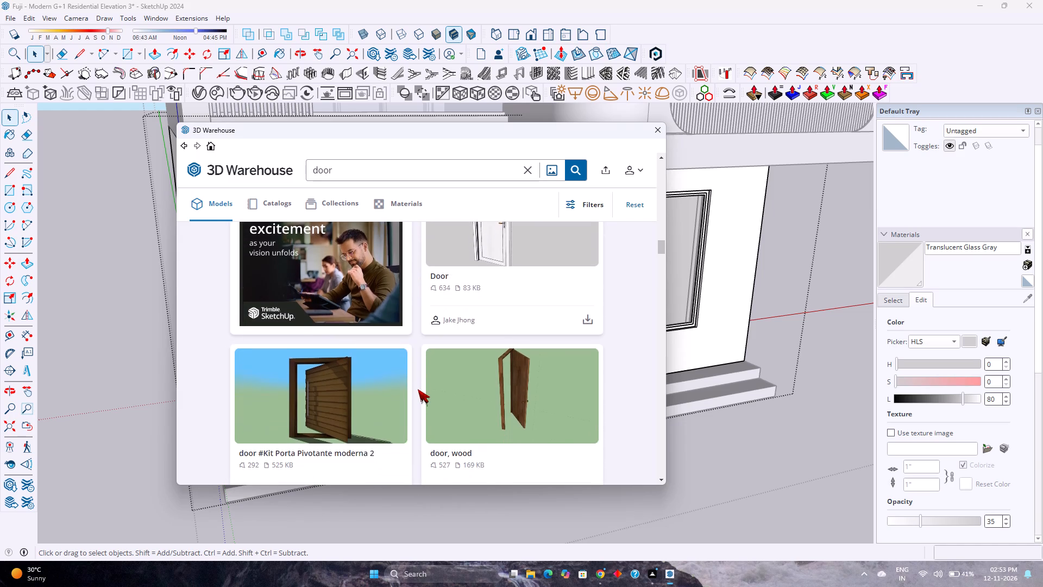
pyautogui.scroll(-10, 418, 389)
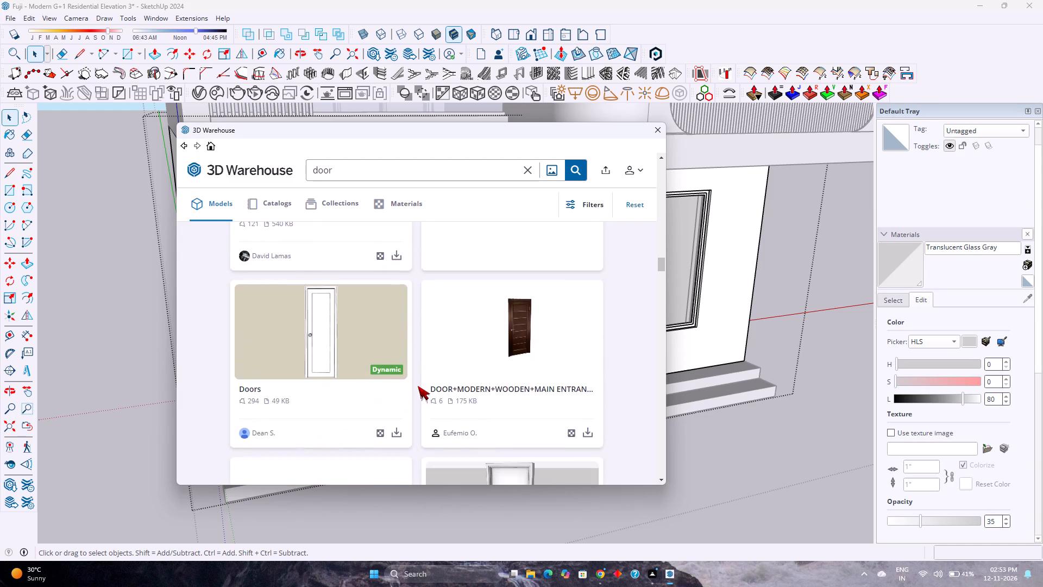
pyautogui.scroll(-12, 418, 385)
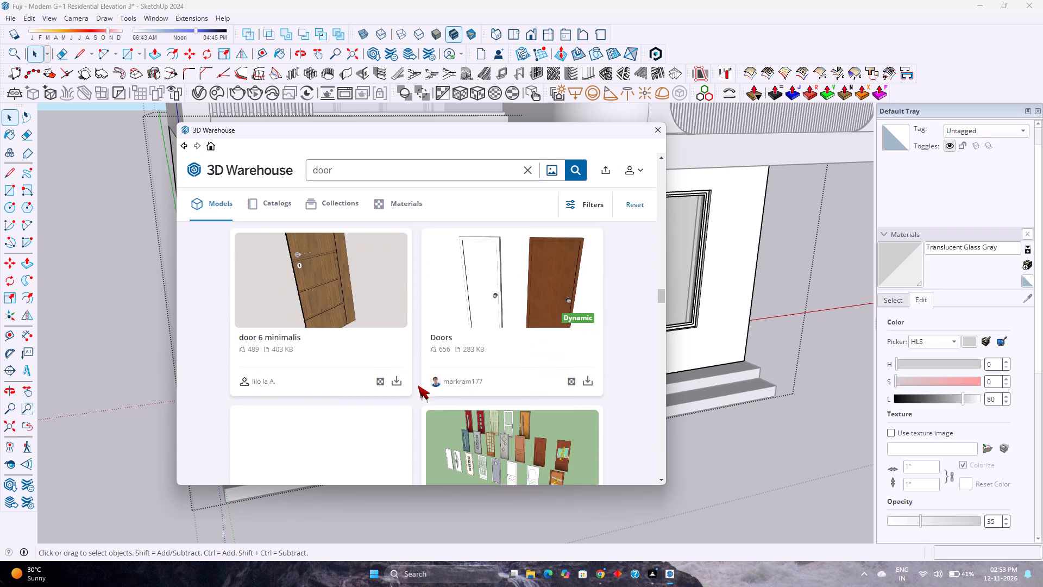
pyautogui.scroll(-10, 418, 385)
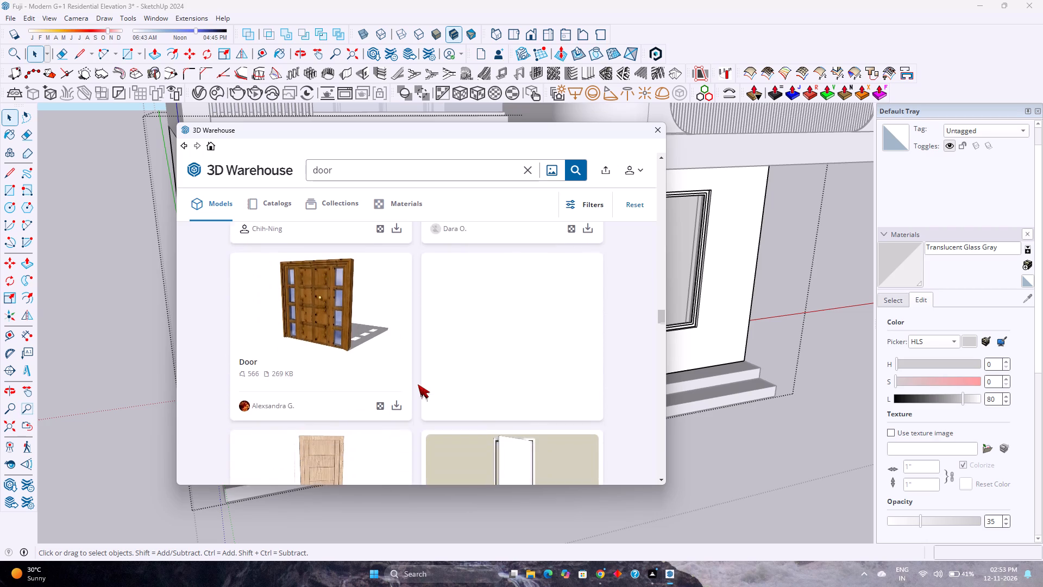
pyautogui.scroll(-8, 418, 384)
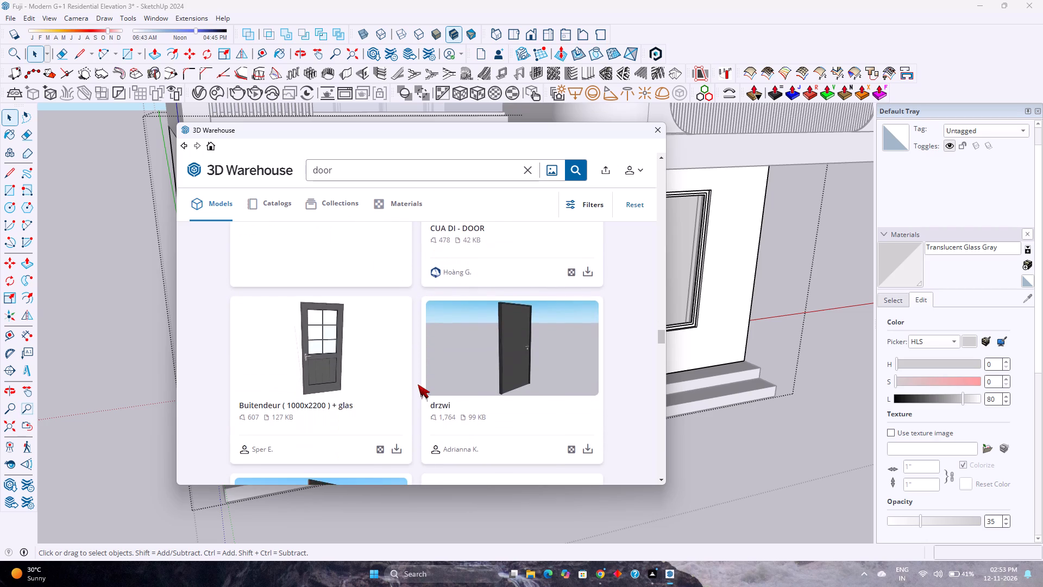
pyautogui.scroll(-4, 418, 384)
pyautogui.scroll(3, 416, 379)
pyautogui.scroll(-5, 414, 379)
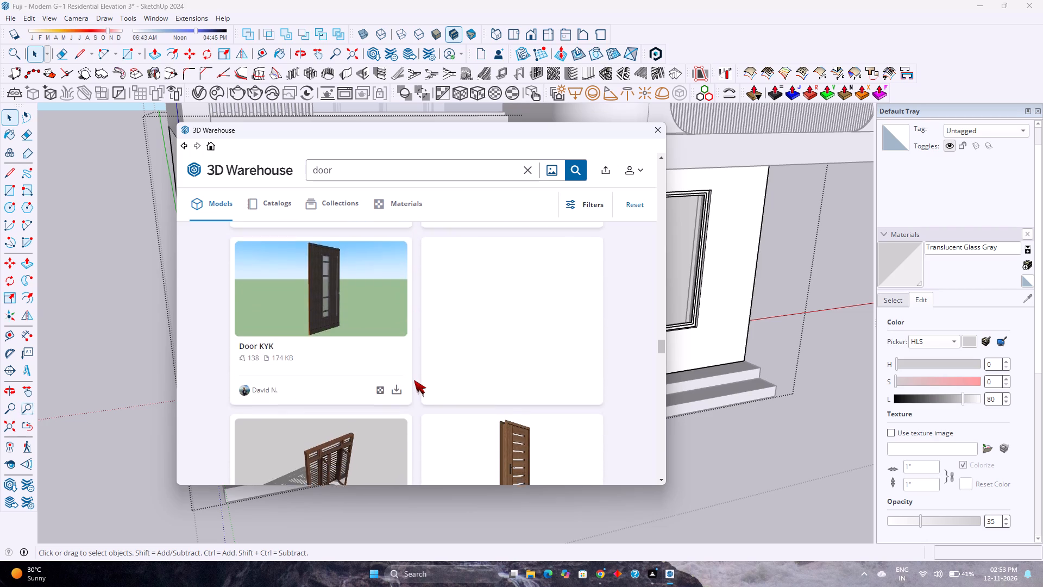
pyautogui.scroll(-6, 414, 380)
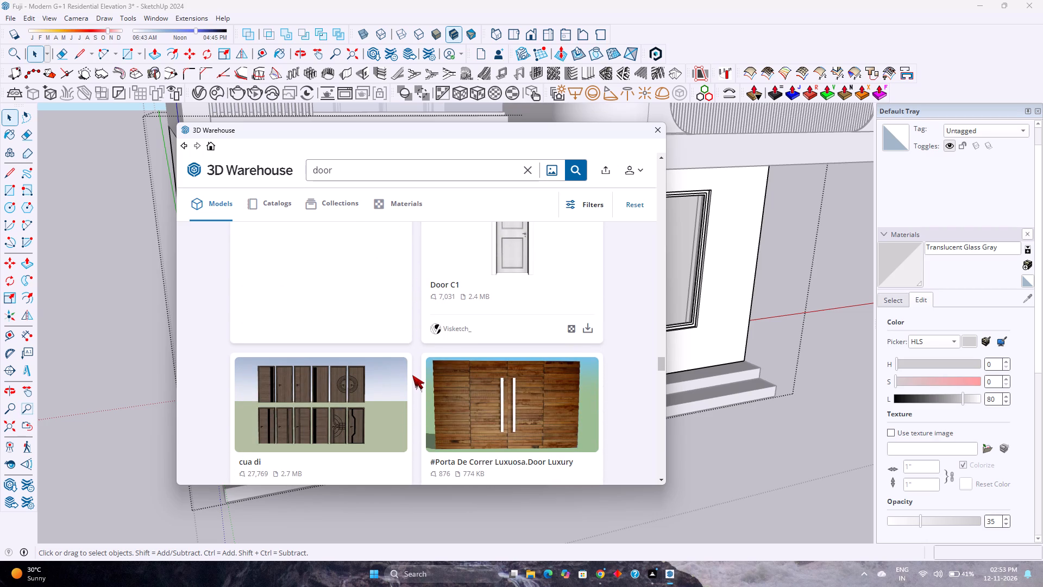
pyautogui.scroll(-2, 410, 386)
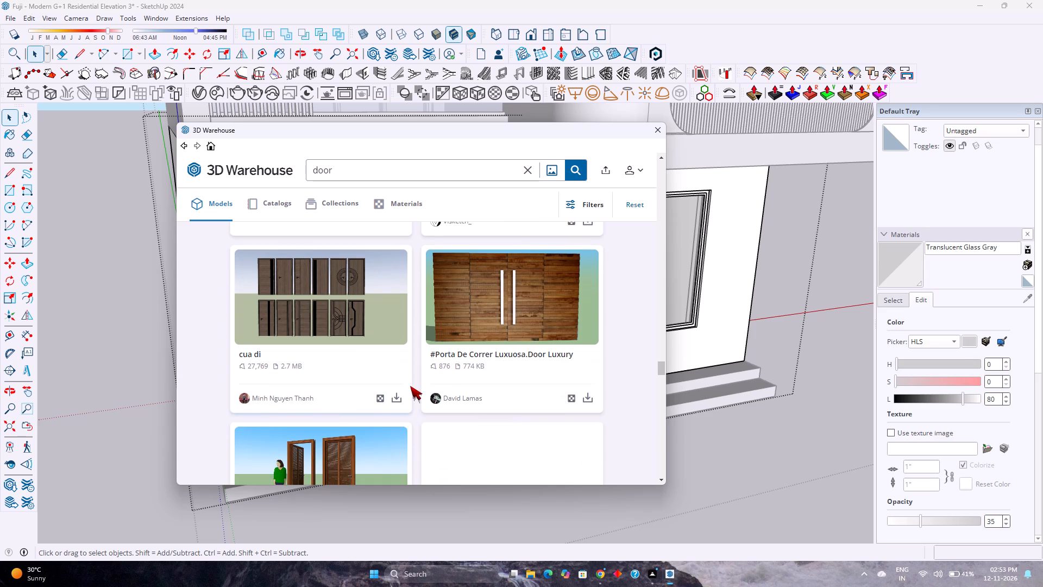
pyautogui.scroll(-1, 407, 398)
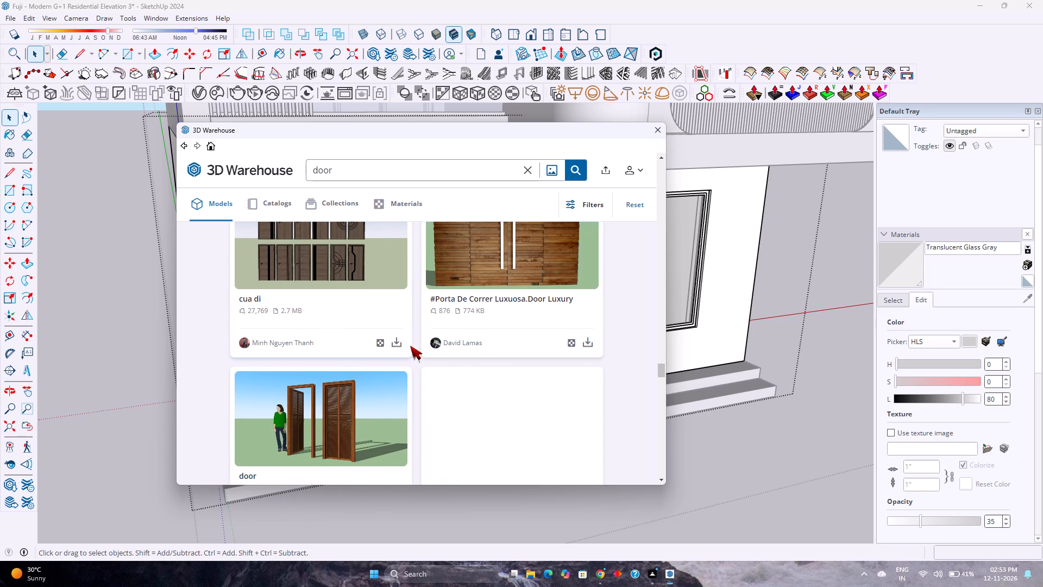
pyautogui.scroll(-5, 416, 358)
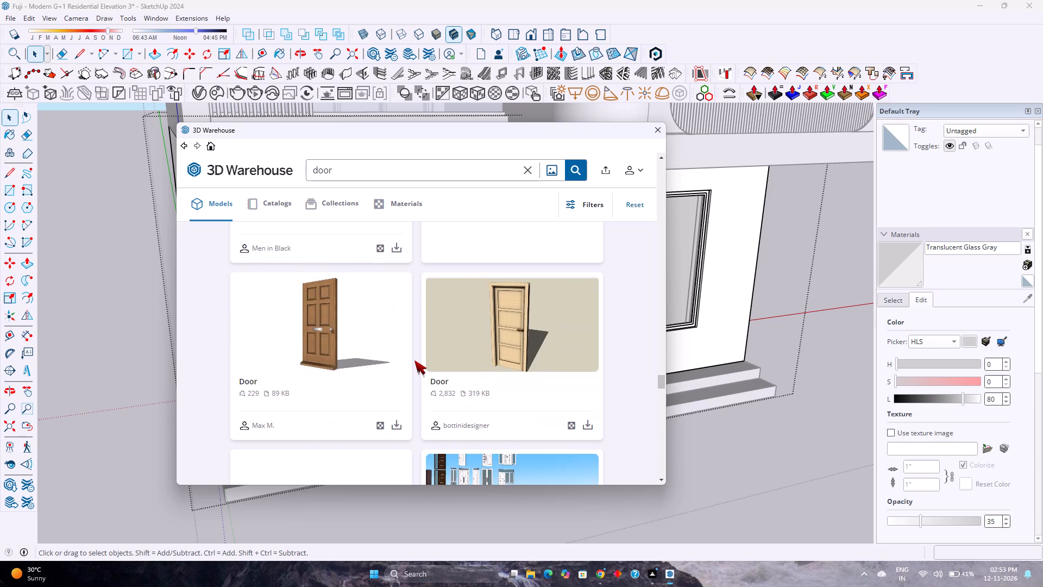
pyautogui.scroll(-7, 414, 360)
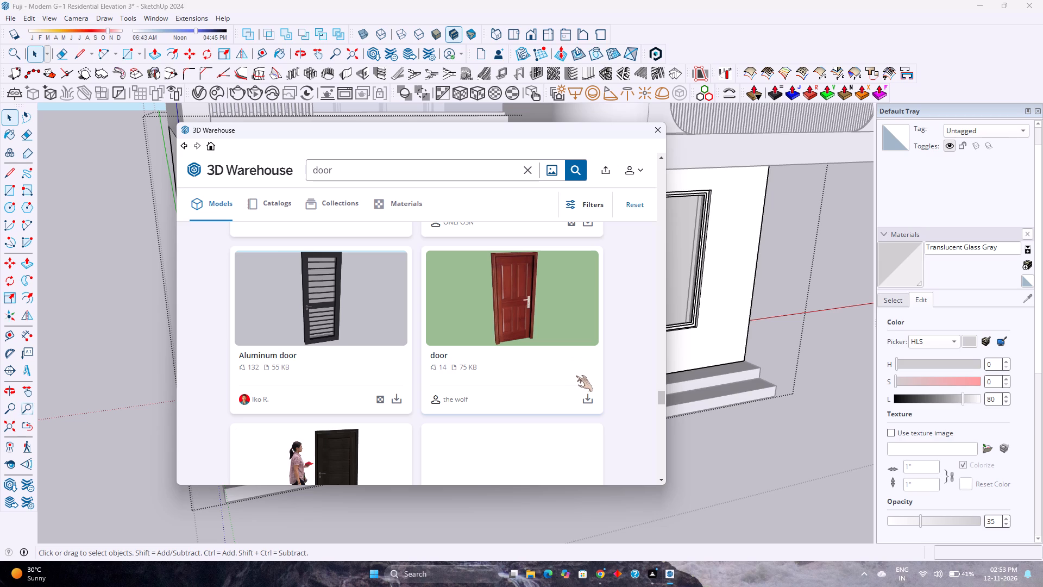
pyautogui.scroll(-3, 434, 378)
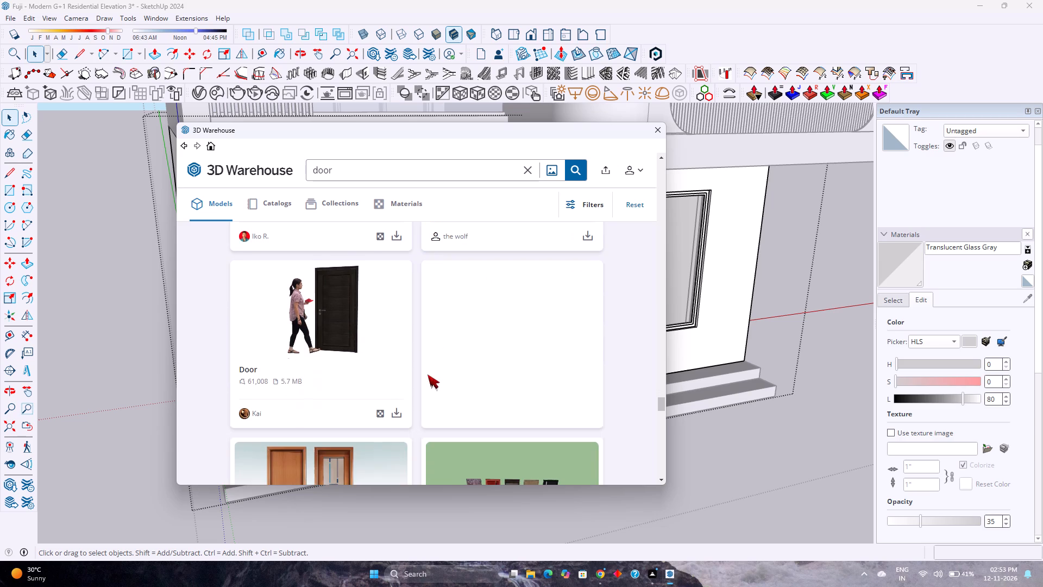
pyautogui.scroll(-6, 422, 389)
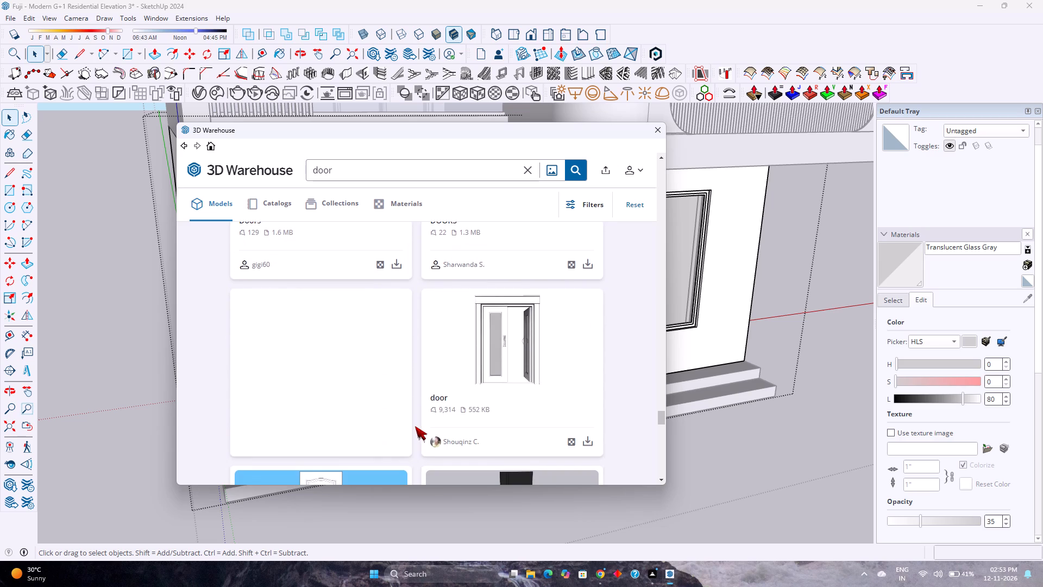
pyautogui.scroll(2, 415, 426)
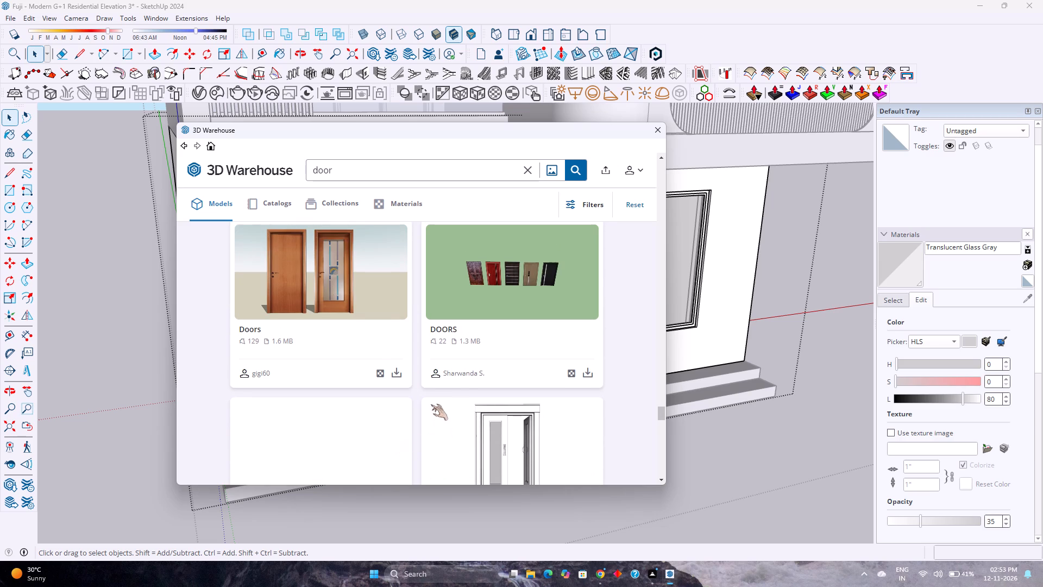
pyautogui.scroll(-2, 428, 409)
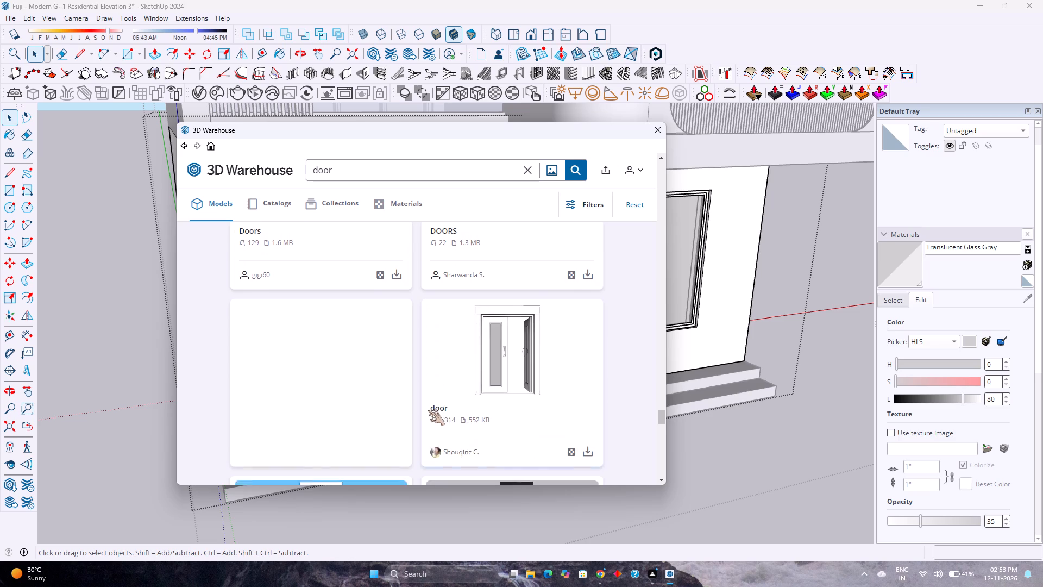
pyautogui.scroll(-6, 427, 411)
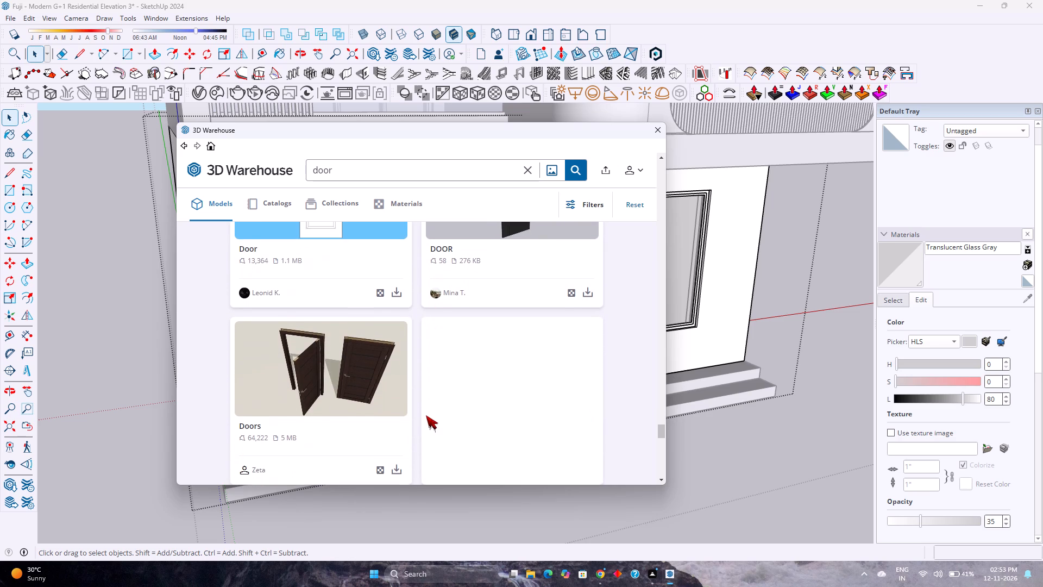
pyautogui.scroll(-2, 420, 422)
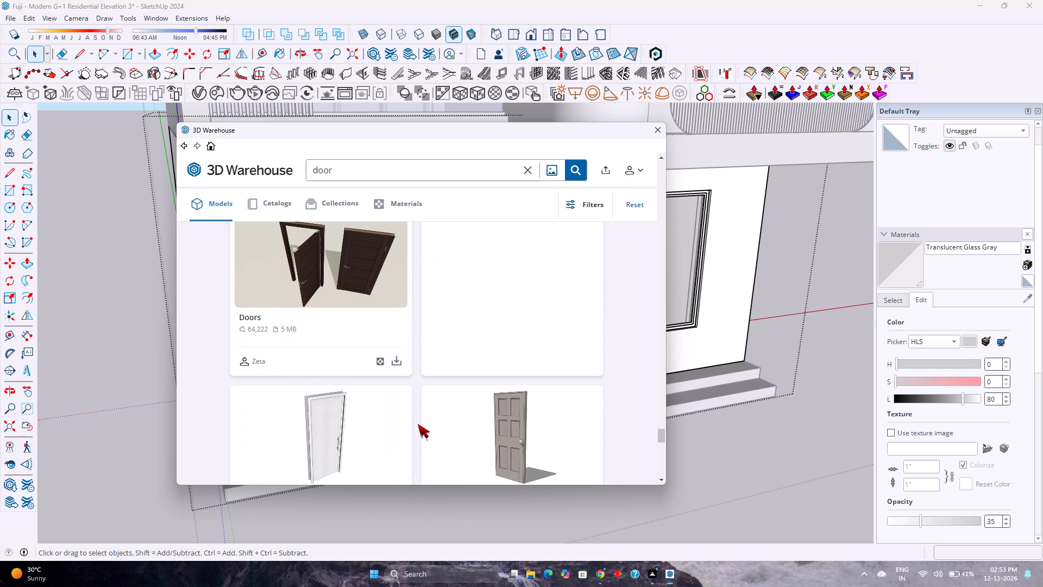
pyautogui.scroll(1, 418, 424)
pyautogui.scroll(-2, 418, 424)
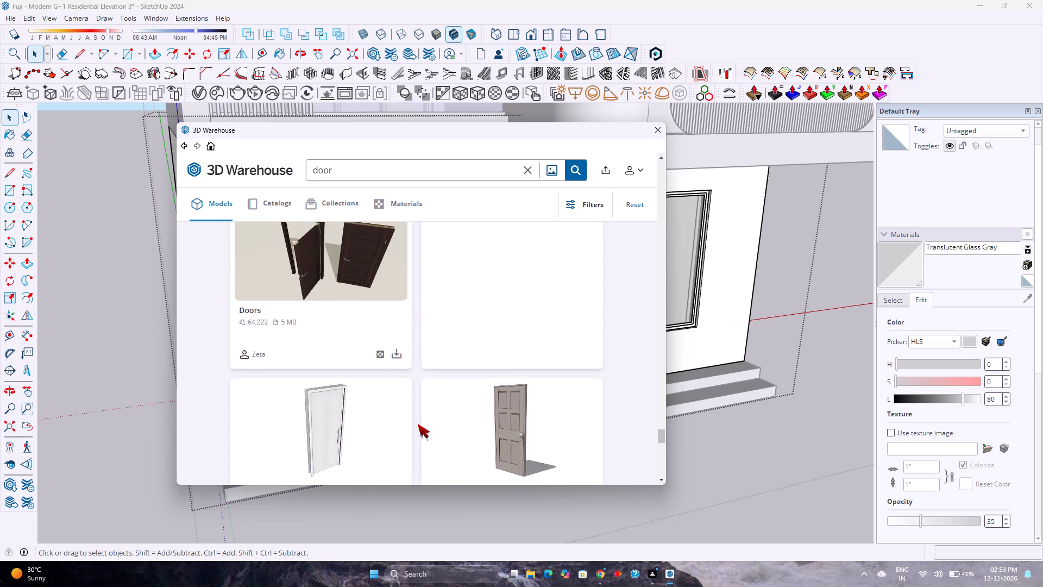
pyautogui.scroll(-11, 418, 424)
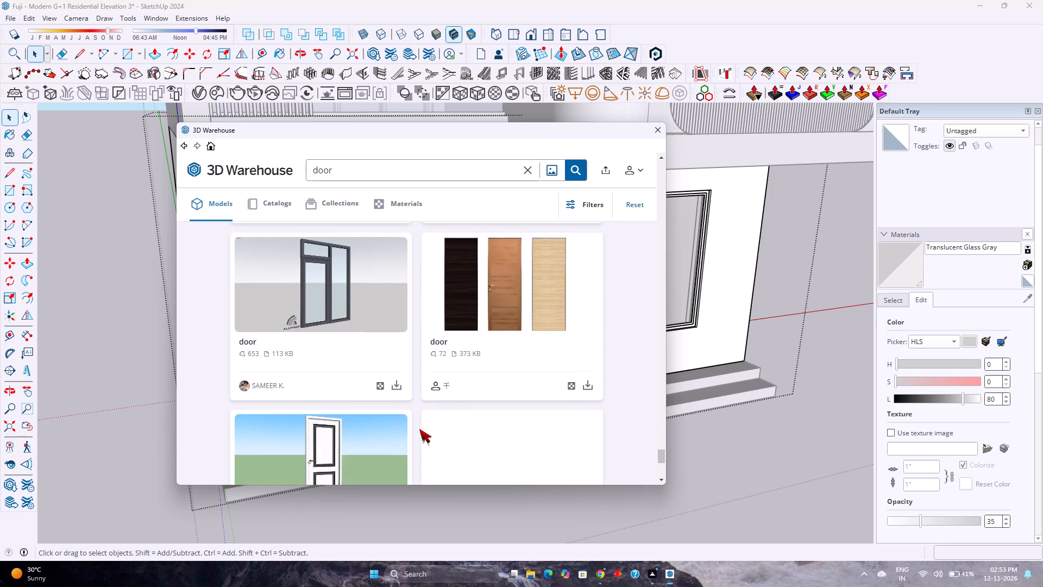
pyautogui.scroll(-8, 419, 429)
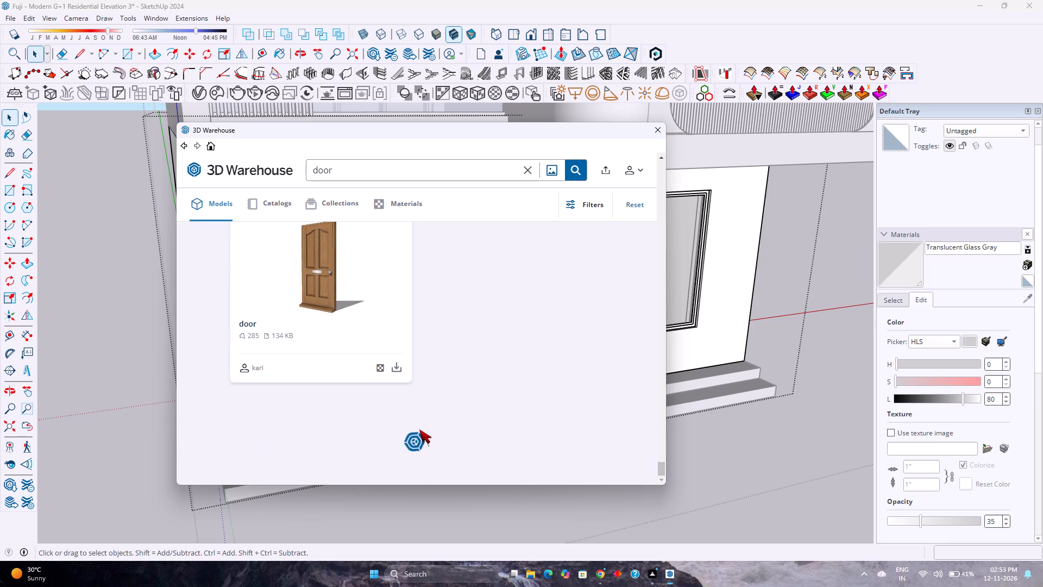
pyautogui.scroll(-1, 419, 429)
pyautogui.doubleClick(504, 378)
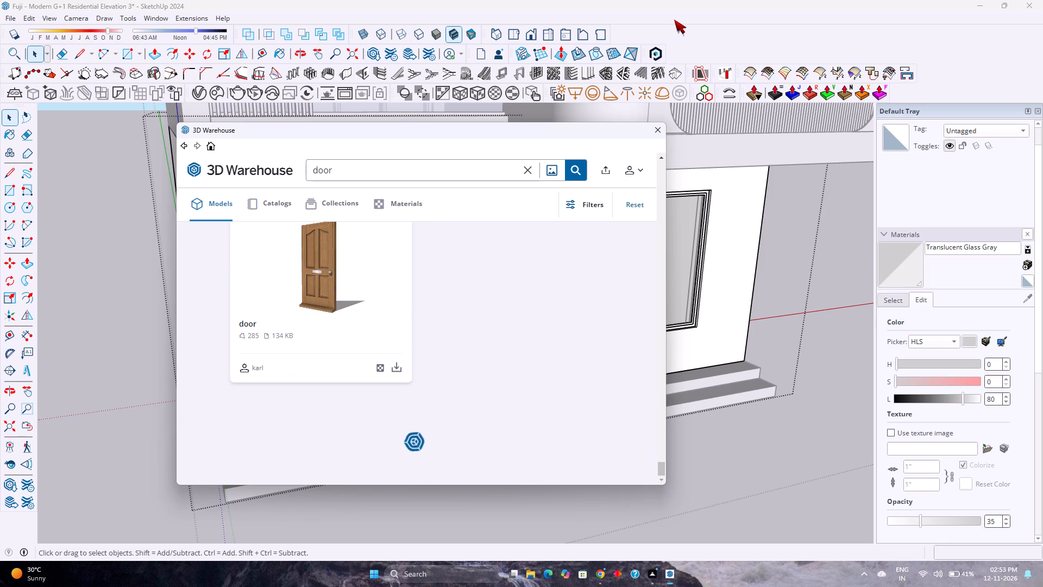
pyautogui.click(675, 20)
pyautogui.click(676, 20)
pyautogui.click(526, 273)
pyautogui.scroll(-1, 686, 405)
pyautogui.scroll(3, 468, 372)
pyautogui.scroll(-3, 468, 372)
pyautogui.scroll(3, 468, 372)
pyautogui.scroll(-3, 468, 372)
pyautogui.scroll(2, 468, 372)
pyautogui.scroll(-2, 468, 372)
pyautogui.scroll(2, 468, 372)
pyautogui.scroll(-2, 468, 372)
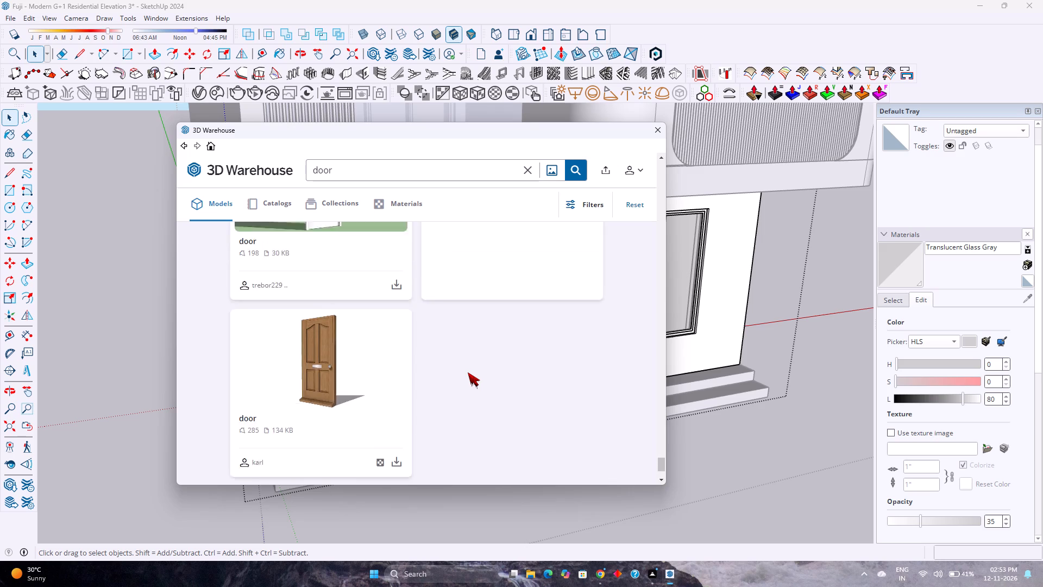
# Browse further through the 3D Warehouse "door" models for one that suits the ground-floor entrance doorway.
pyautogui.scroll(-4, 468, 372)
pyautogui.scroll(3, 759, 434)
pyautogui.scroll(-2, 759, 434)
pyautogui.scroll(2, 756, 432)
pyautogui.scroll(-3, 756, 432)
pyautogui.scroll(2, 755, 432)
pyautogui.scroll(-1, 755, 432)
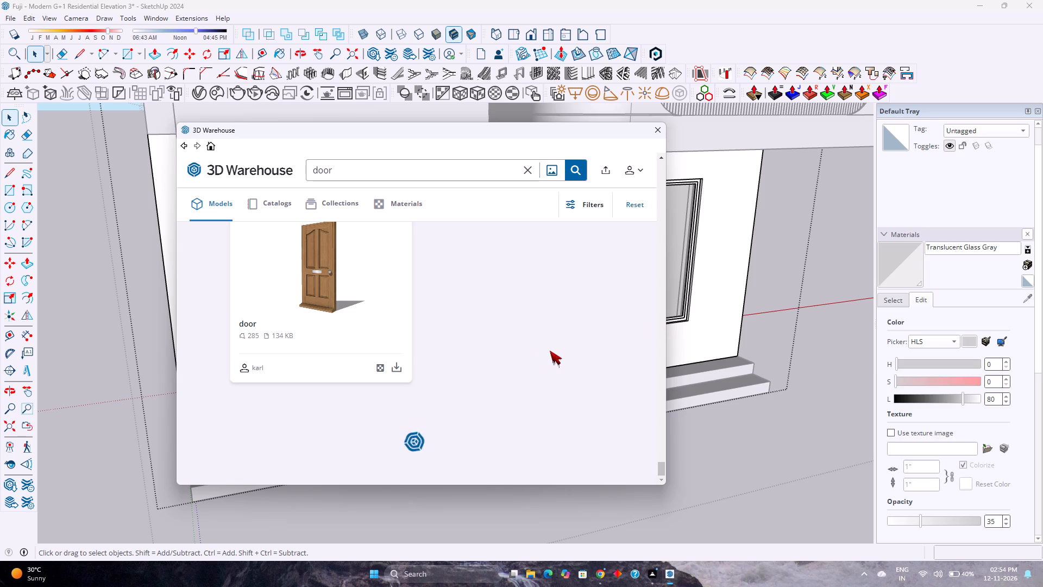
pyautogui.scroll(-6, 552, 351)
pyautogui.scroll(5, 552, 351)
pyautogui.scroll(-3, 555, 347)
pyautogui.scroll(4, 555, 347)
pyautogui.scroll(-2, 556, 347)
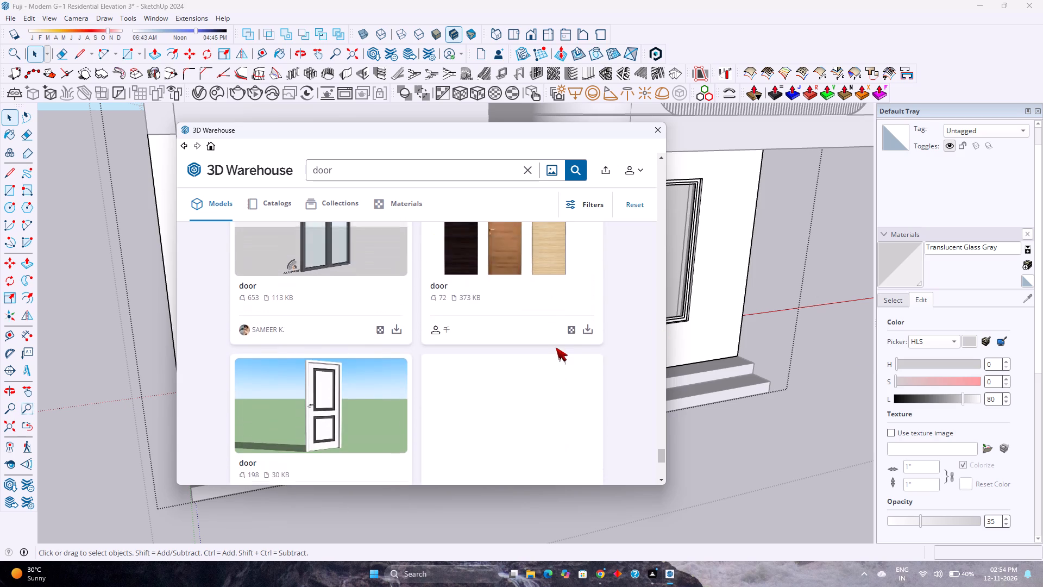
pyautogui.scroll(-2, 556, 347)
pyautogui.scroll(4, 556, 348)
pyautogui.scroll(-5, 556, 348)
pyautogui.scroll(4, 556, 348)
pyautogui.scroll(-2, 556, 348)
pyautogui.scroll(4, 556, 348)
pyautogui.scroll(-3, 556, 348)
pyautogui.scroll(3, 556, 348)
pyautogui.scroll(-4, 557, 348)
pyautogui.scroll(2, 557, 348)
pyautogui.scroll(-2, 557, 348)
pyautogui.scroll(3, 557, 348)
pyautogui.scroll(-3, 557, 348)
pyautogui.scroll(3, 557, 348)
pyautogui.scroll(-3, 557, 348)
pyautogui.scroll(3, 557, 348)
pyautogui.scroll(-3, 557, 348)
pyautogui.scroll(1, 560, 347)
pyautogui.scroll(-2, 562, 345)
pyautogui.scroll(-1, 606, 334)
pyautogui.scroll(2, 606, 334)
pyautogui.scroll(-3, 606, 334)
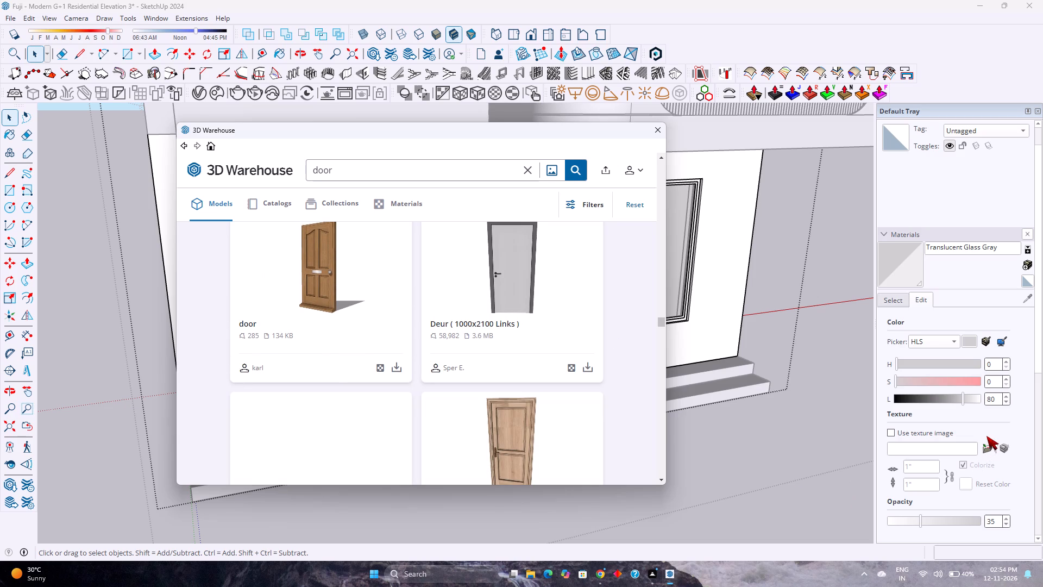
pyautogui.scroll(-1, 956, 421)
pyautogui.scroll(-2, 413, 356)
pyautogui.scroll(3, 416, 354)
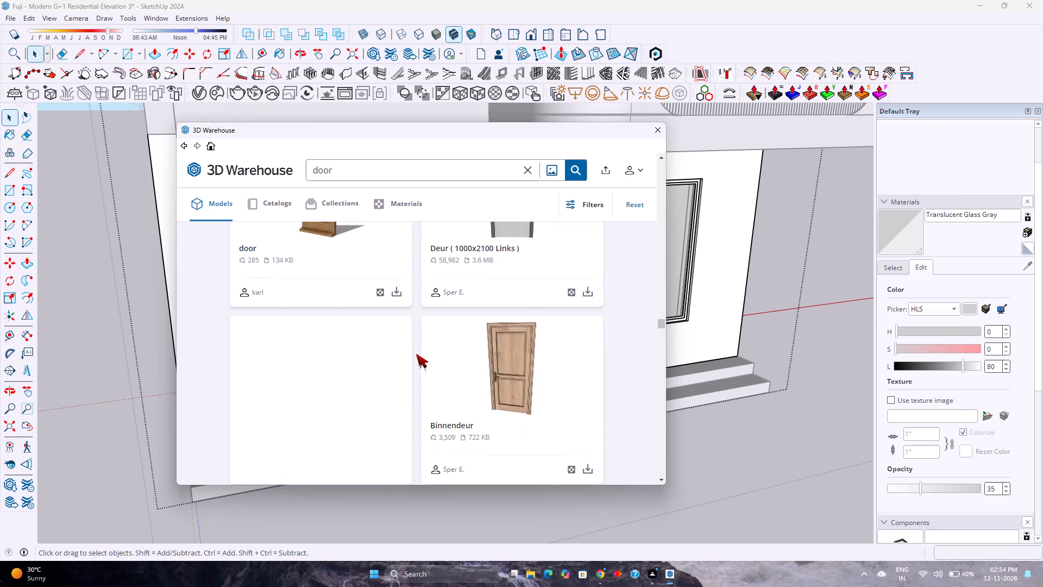
pyautogui.scroll(2, 416, 354)
pyautogui.scroll(-8, 416, 354)
pyautogui.scroll(3, 381, 380)
pyautogui.scroll(-4, 381, 380)
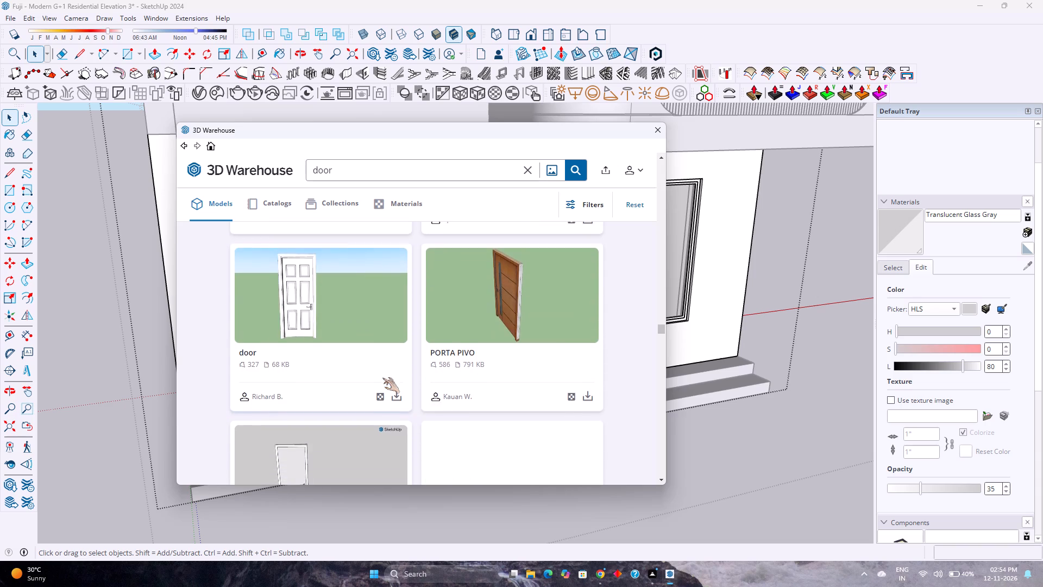
pyautogui.scroll(-8, 384, 376)
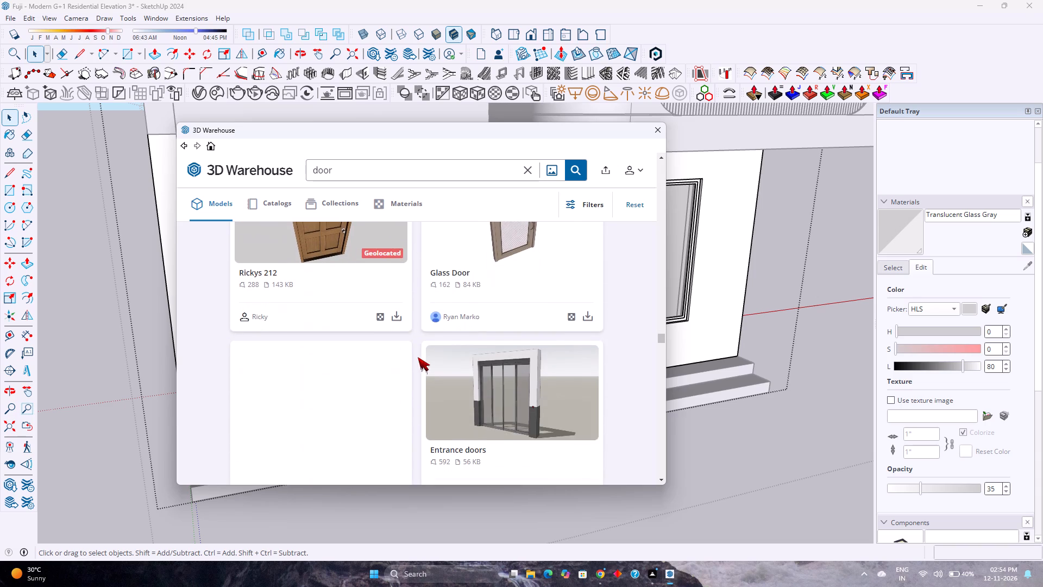
pyautogui.scroll(-9, 418, 357)
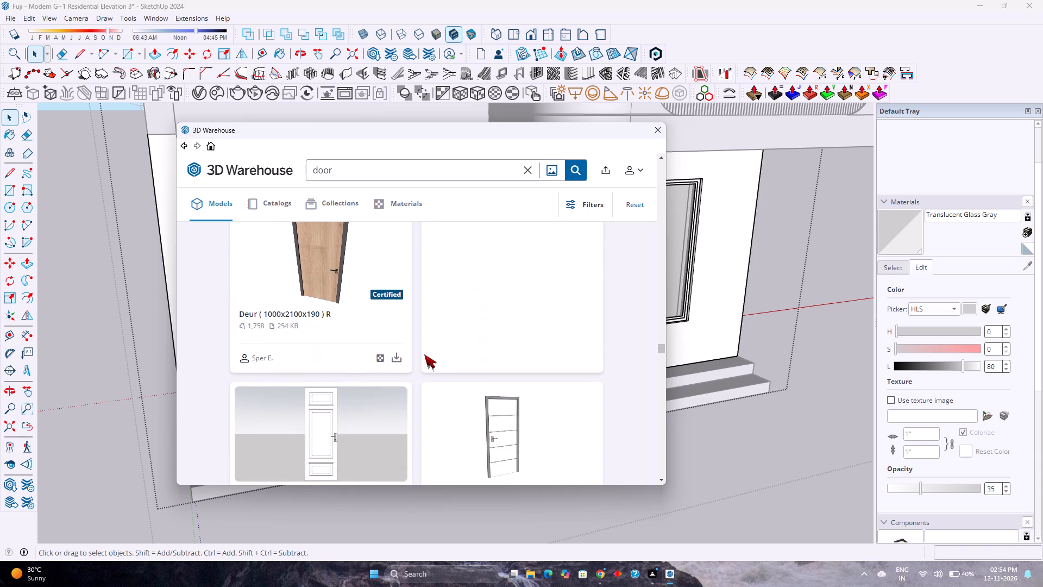
pyautogui.scroll(-2, 424, 354)
pyautogui.scroll(2, 424, 354)
pyautogui.scroll(-2, 424, 354)
pyautogui.scroll(2, 424, 354)
pyautogui.scroll(-3, 424, 354)
pyautogui.scroll(2, 424, 354)
pyautogui.scroll(-7, 424, 354)
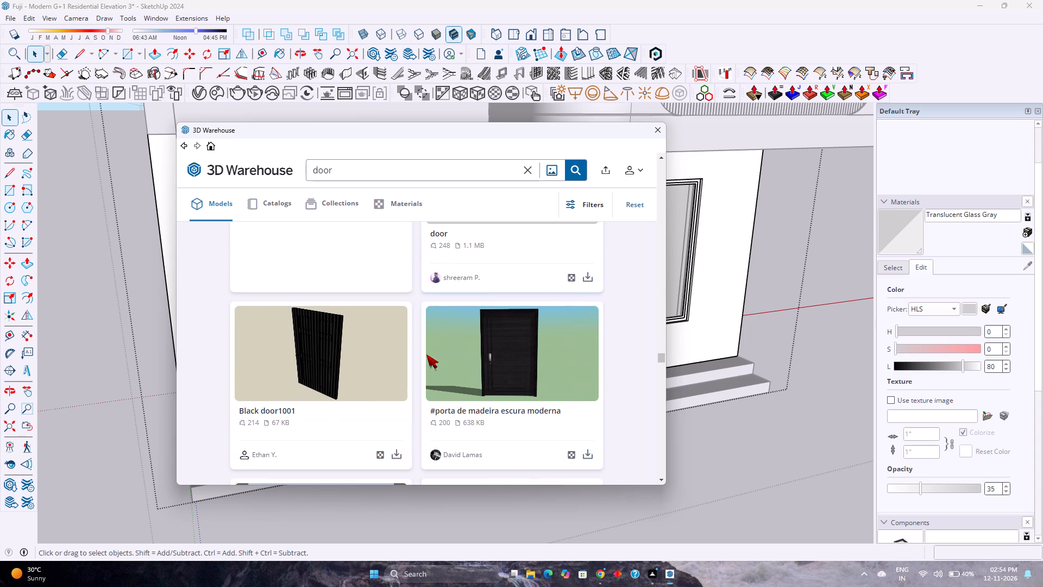
pyautogui.scroll(-4, 426, 354)
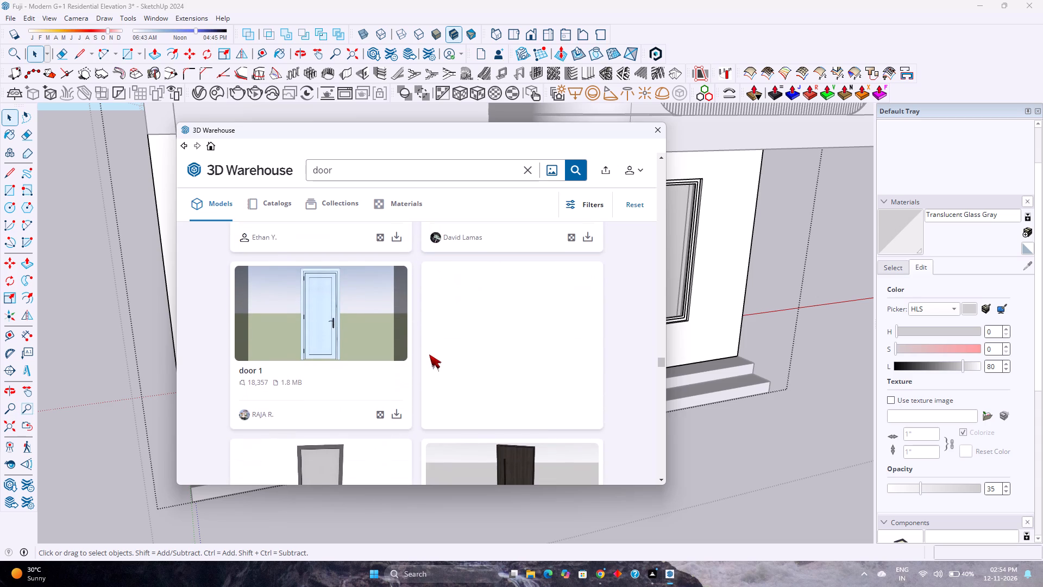
pyautogui.scroll(-10, 429, 354)
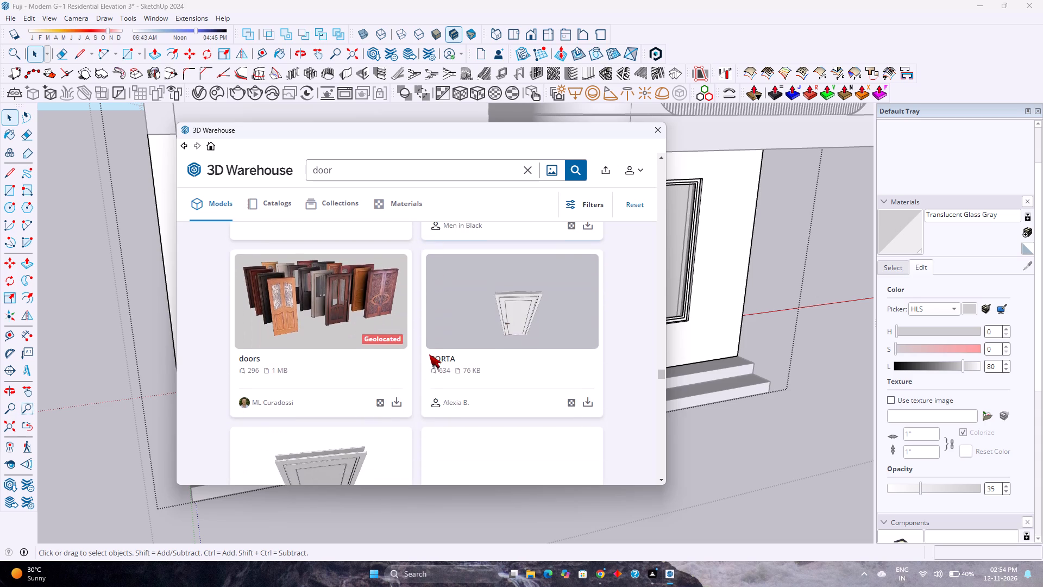
pyautogui.scroll(-1, 429, 354)
pyautogui.scroll(1, 429, 354)
pyautogui.scroll(-6, 429, 354)
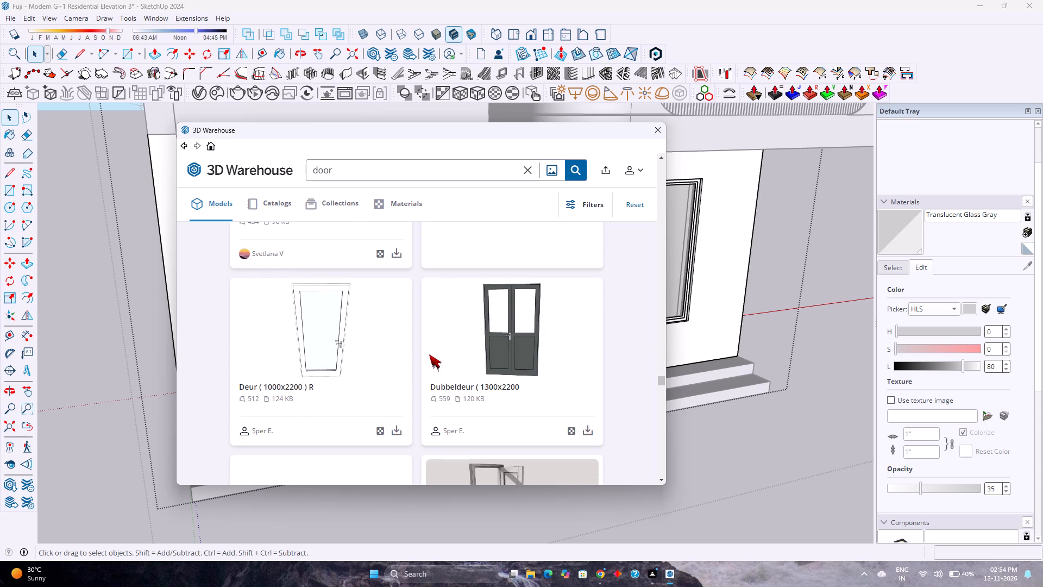
pyautogui.scroll(-6, 429, 354)
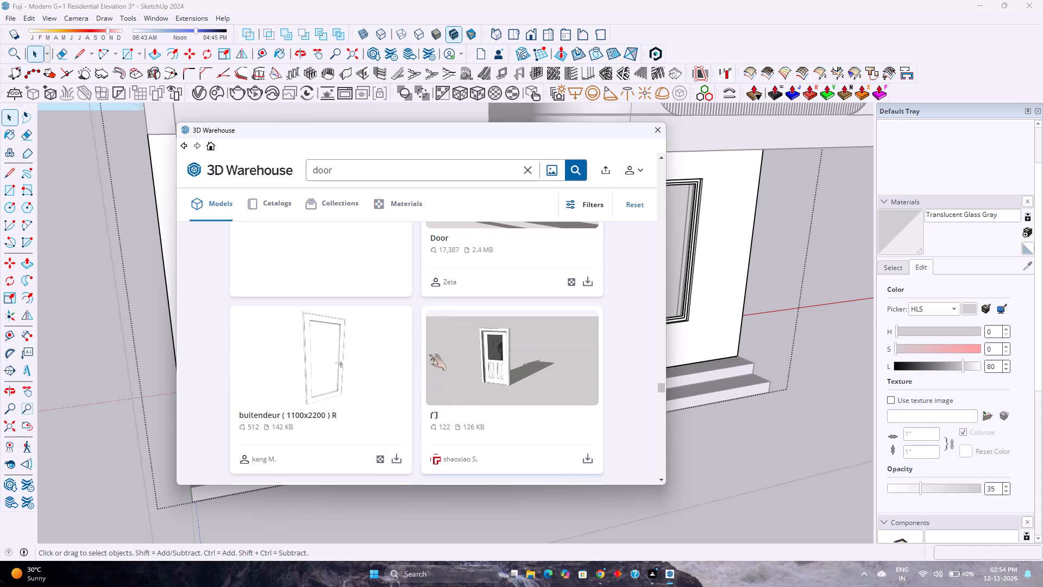
pyautogui.scroll(-9, 429, 354)
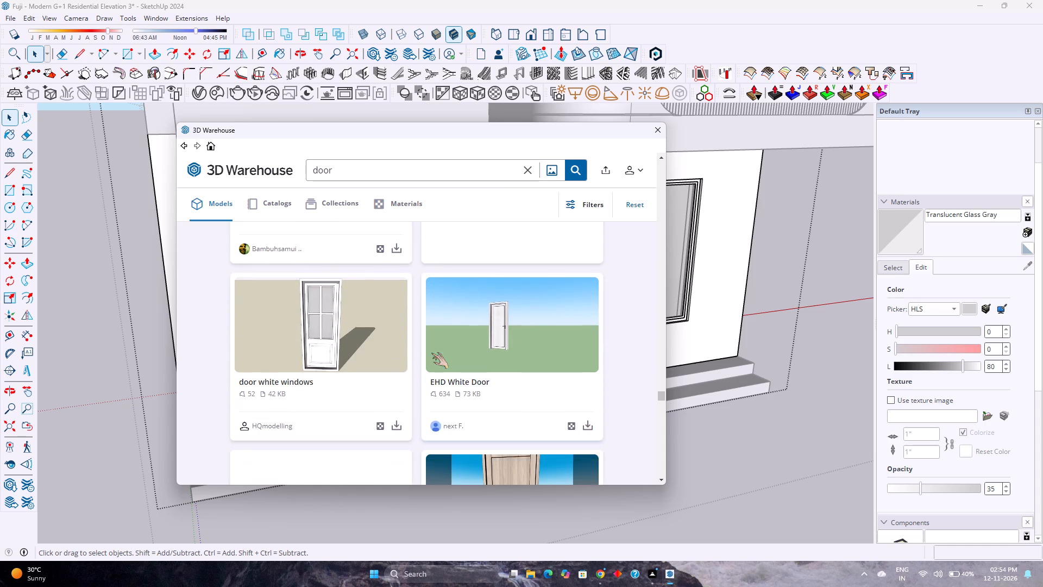
pyautogui.scroll(-10, 431, 353)
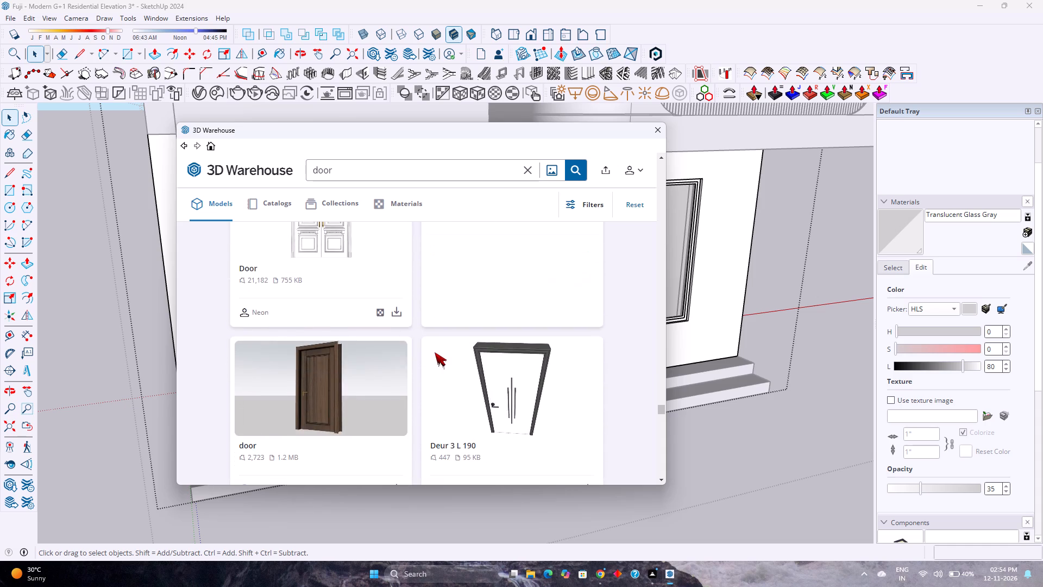
pyautogui.scroll(-6, 435, 352)
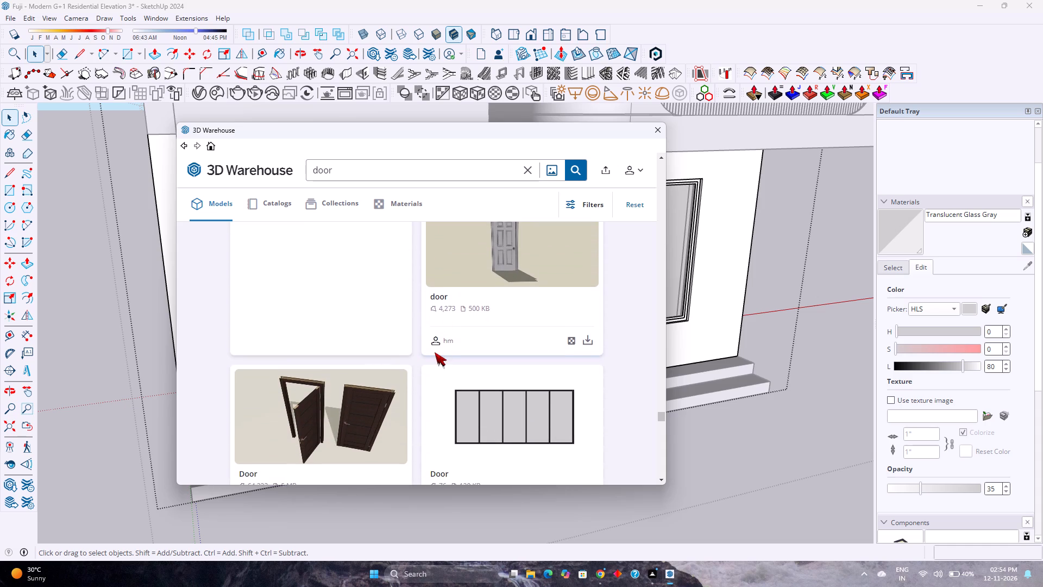
pyautogui.scroll(-11, 435, 352)
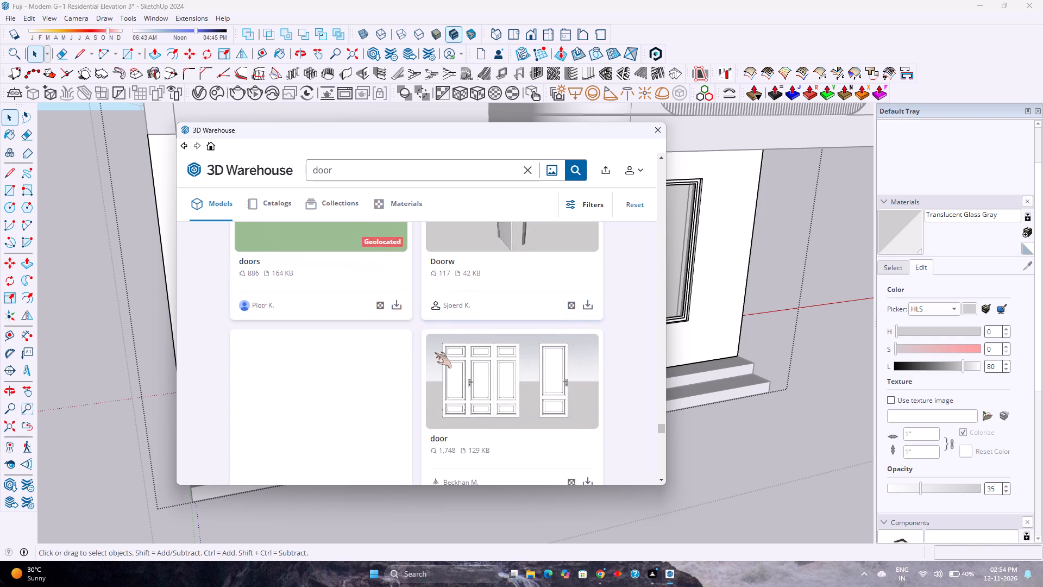
pyautogui.scroll(-5, 435, 352)
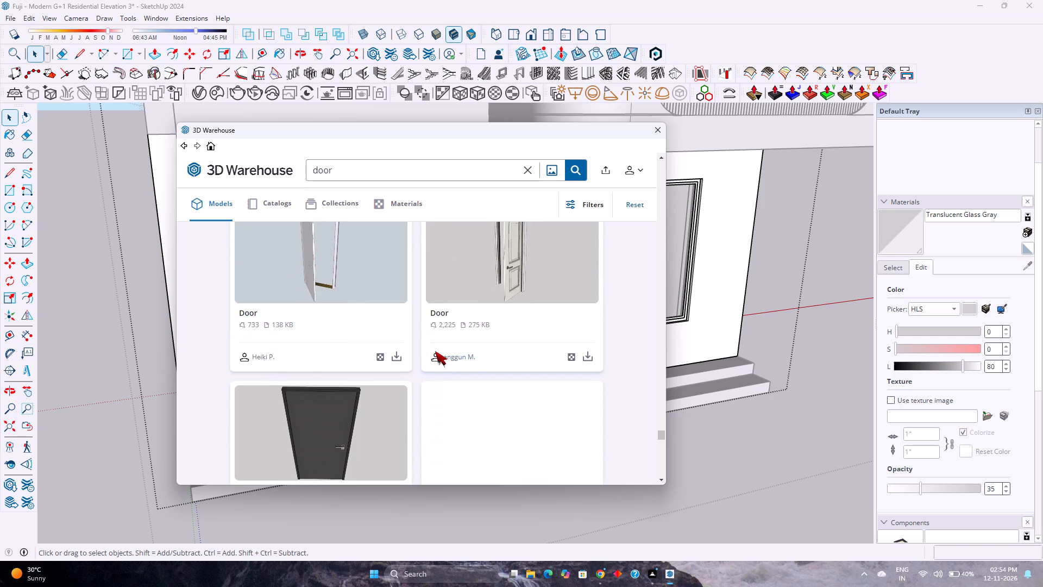
pyautogui.scroll(-4, 509, 347)
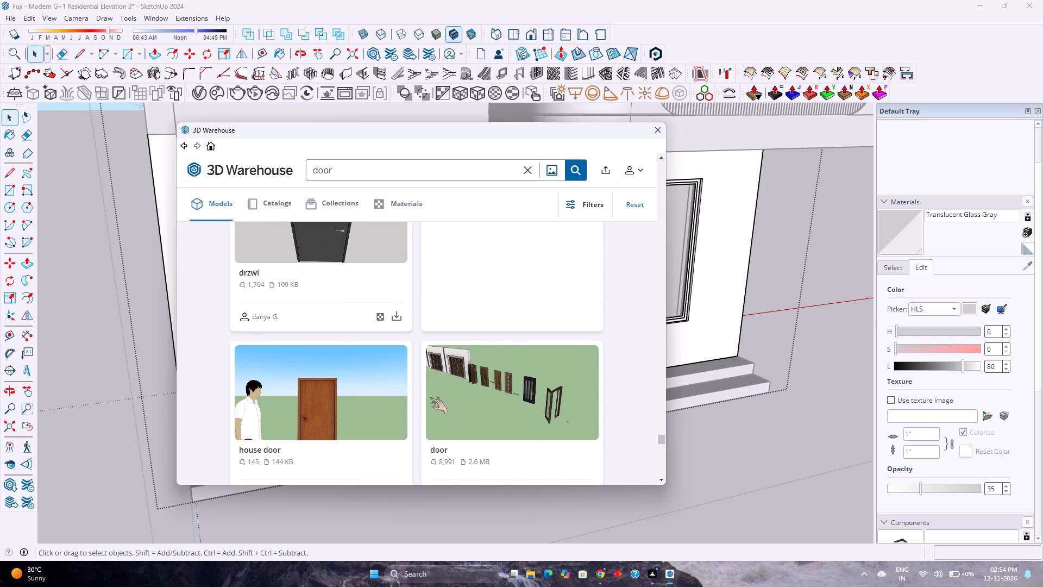
pyautogui.scroll(-8, 416, 406)
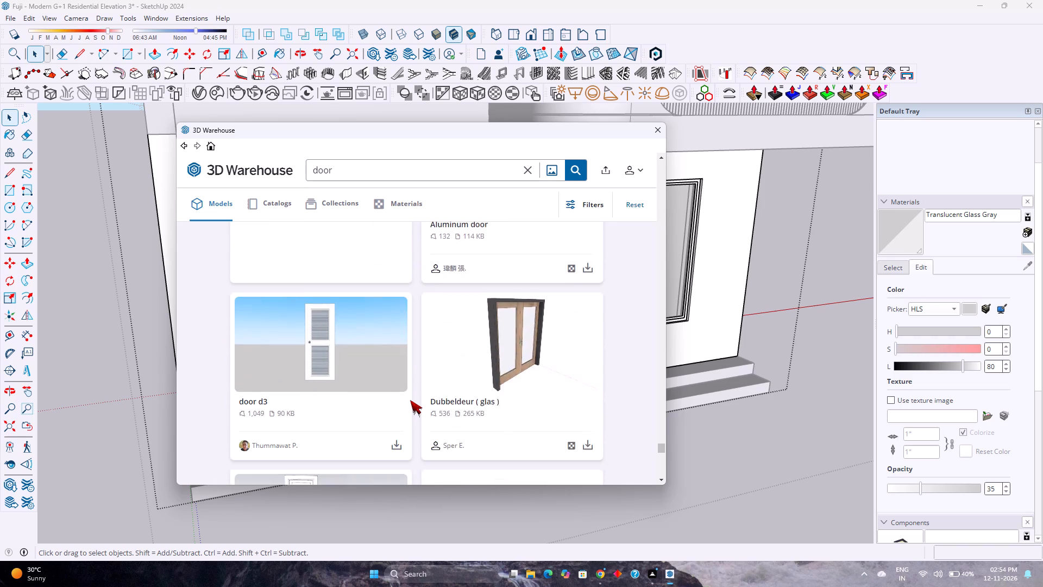
pyautogui.scroll(-10, 410, 399)
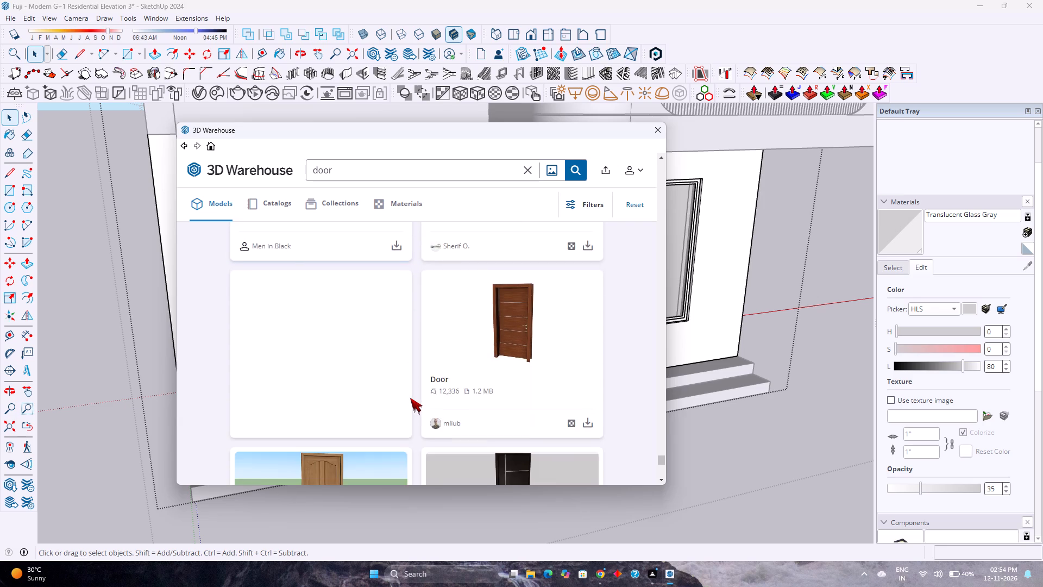
pyautogui.scroll(-5, 410, 395)
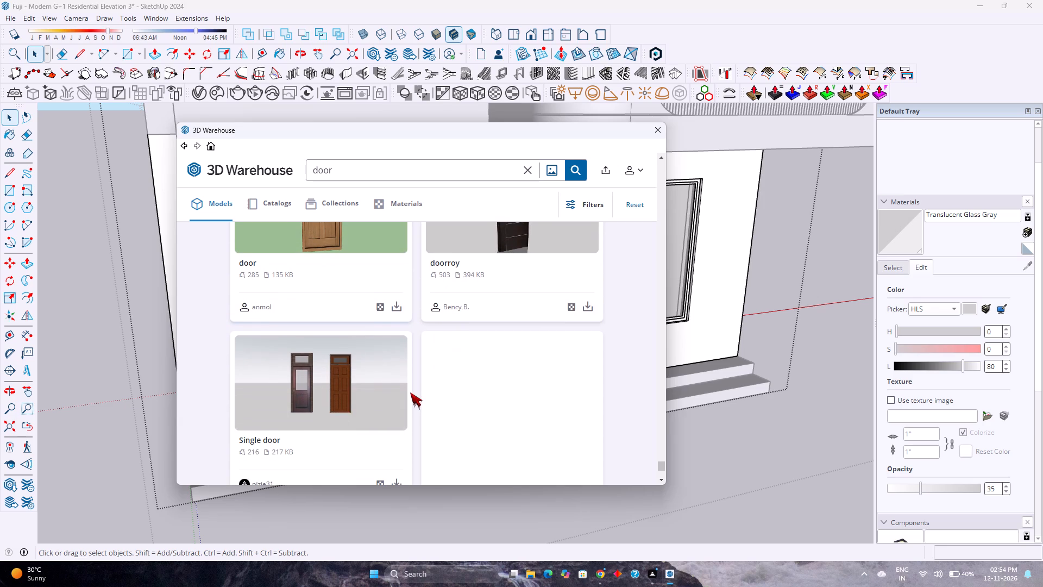
pyautogui.scroll(-5, 410, 392)
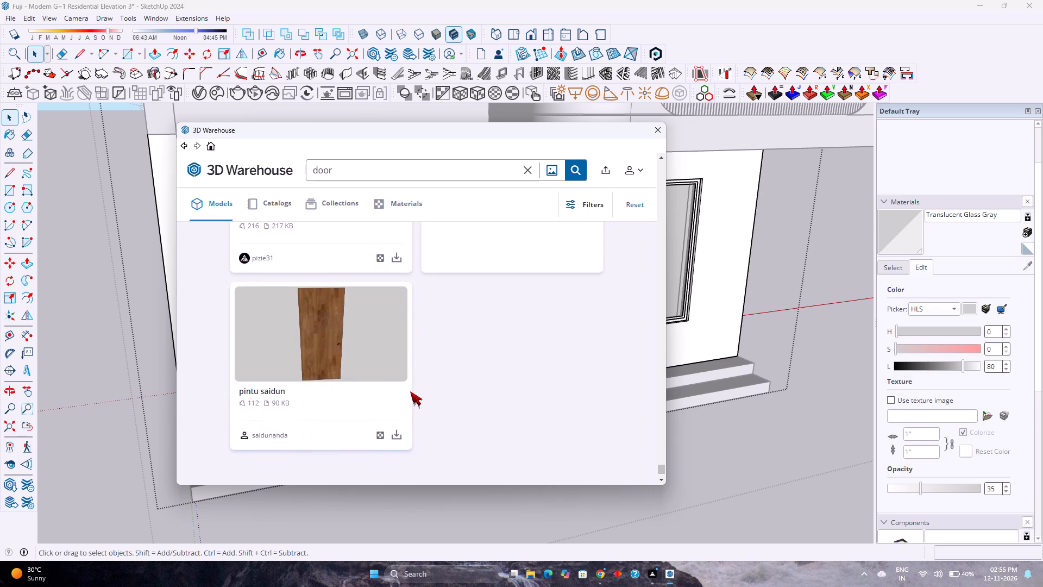
pyautogui.scroll(3, 410, 391)
pyautogui.scroll(-1, 410, 391)
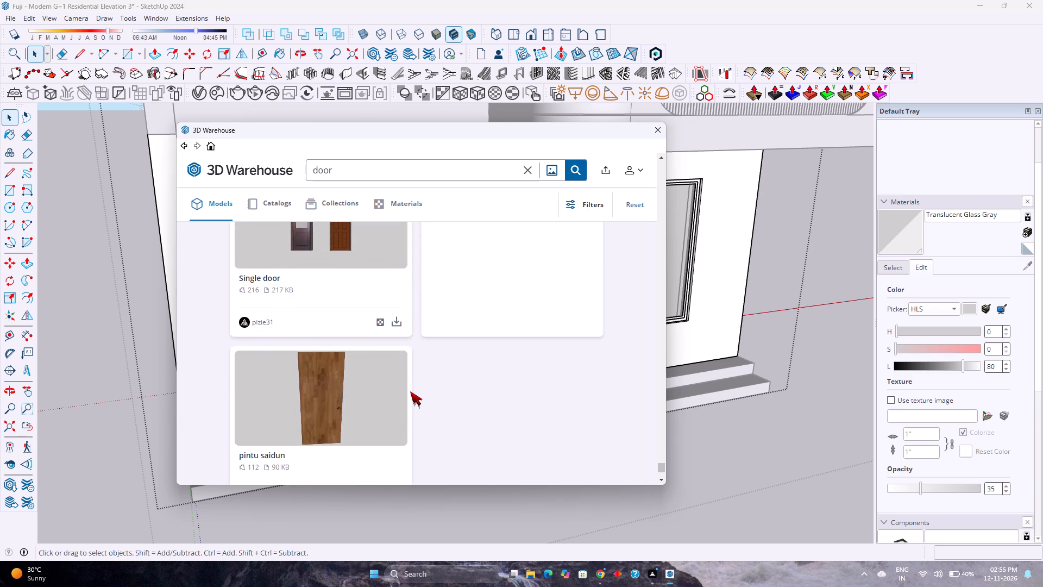
pyautogui.scroll(-2, 410, 391)
pyautogui.scroll(7, 410, 391)
pyautogui.scroll(-1, 412, 389)
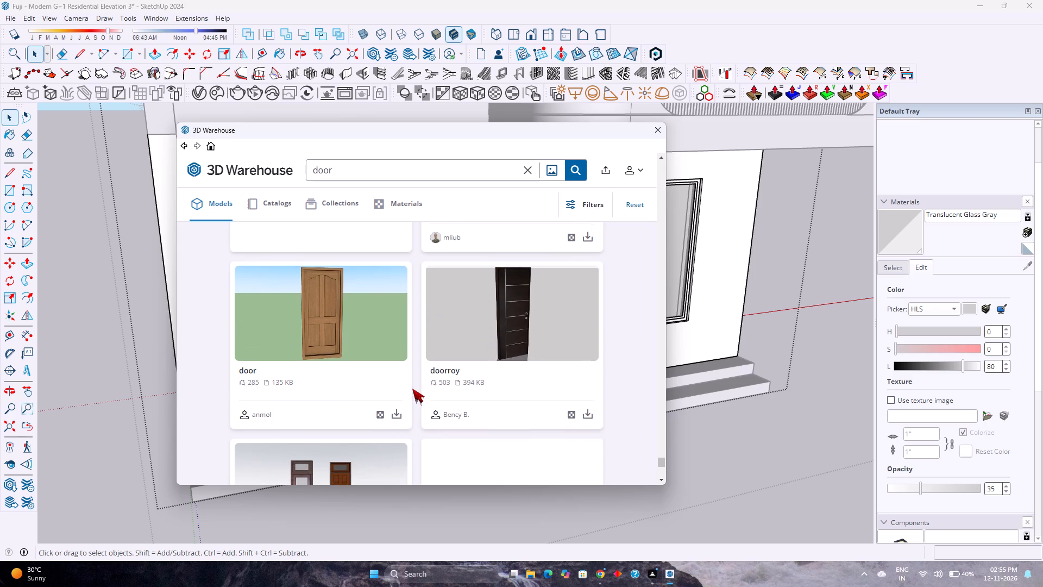
pyautogui.scroll(-4, 412, 389)
pyautogui.scroll(2, 412, 389)
pyautogui.scroll(-3, 412, 389)
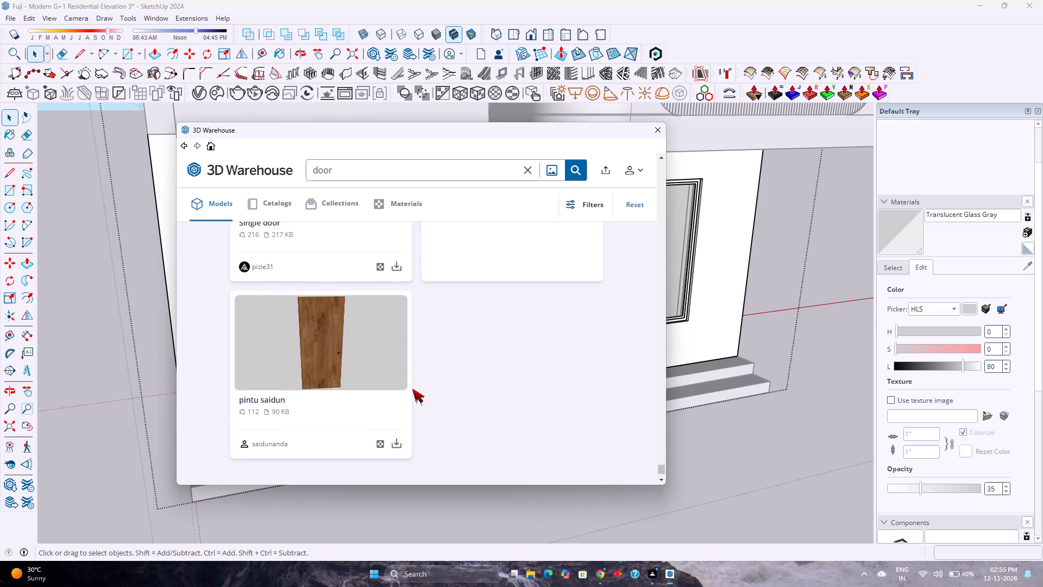
pyautogui.scroll(-7, 412, 389)
pyautogui.scroll(2, 412, 389)
pyautogui.scroll(-2, 412, 389)
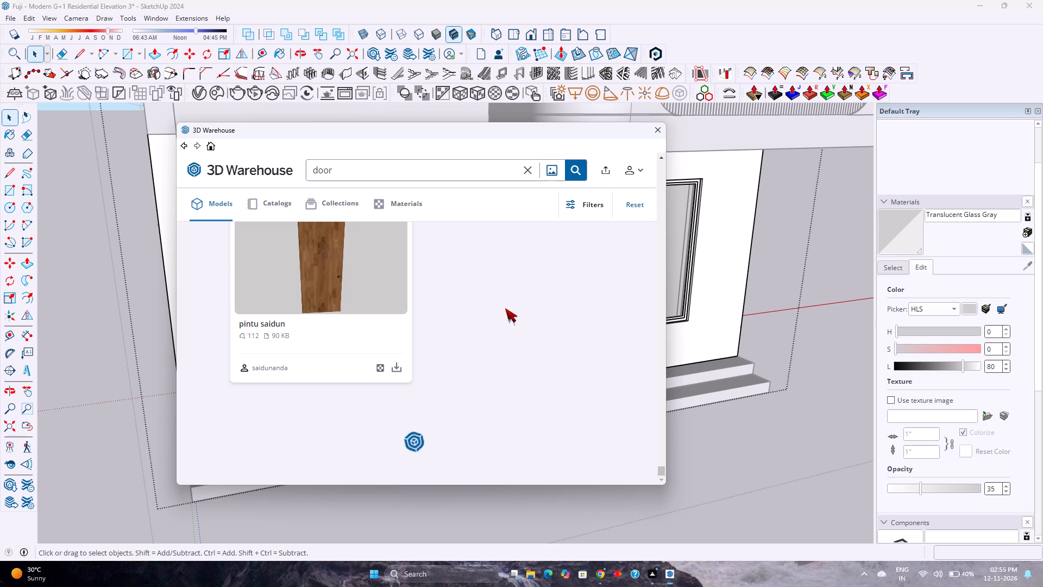
pyautogui.scroll(-1, 392, 332)
pyautogui.scroll(3, 392, 332)
pyautogui.scroll(-3, 392, 332)
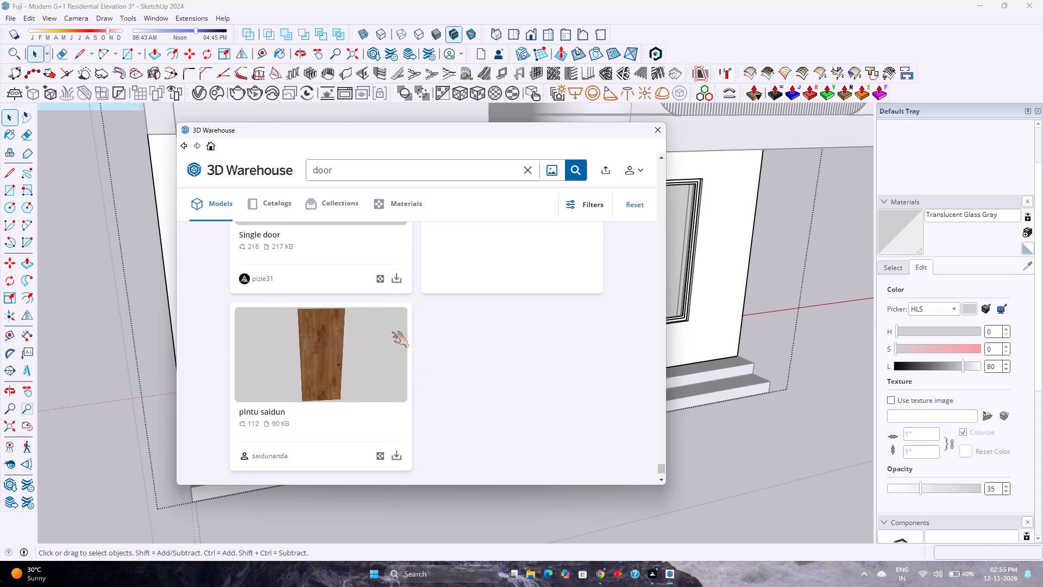
pyautogui.scroll(3, 392, 332)
pyautogui.scroll(-3, 392, 332)
pyautogui.scroll(3, 392, 332)
pyautogui.scroll(-3, 392, 332)
pyautogui.scroll(2, 392, 332)
pyautogui.scroll(-2, 392, 332)
pyautogui.scroll(2, 392, 332)
pyautogui.scroll(-2, 392, 332)
pyautogui.scroll(2, 392, 332)
pyautogui.scroll(-2, 392, 332)
pyautogui.scroll(2, 392, 332)
pyautogui.scroll(-5, 392, 332)
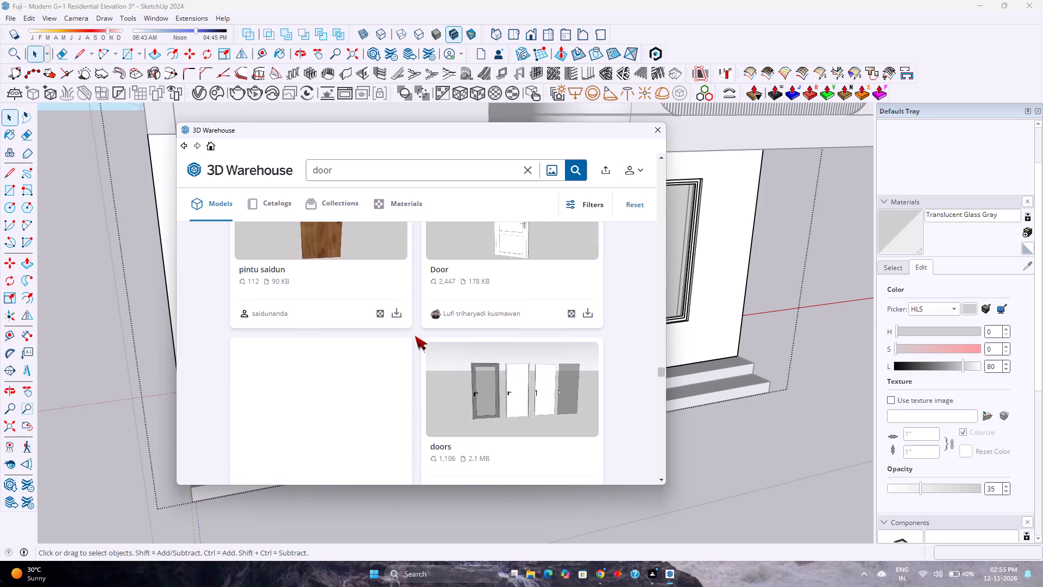
pyautogui.scroll(-5, 415, 336)
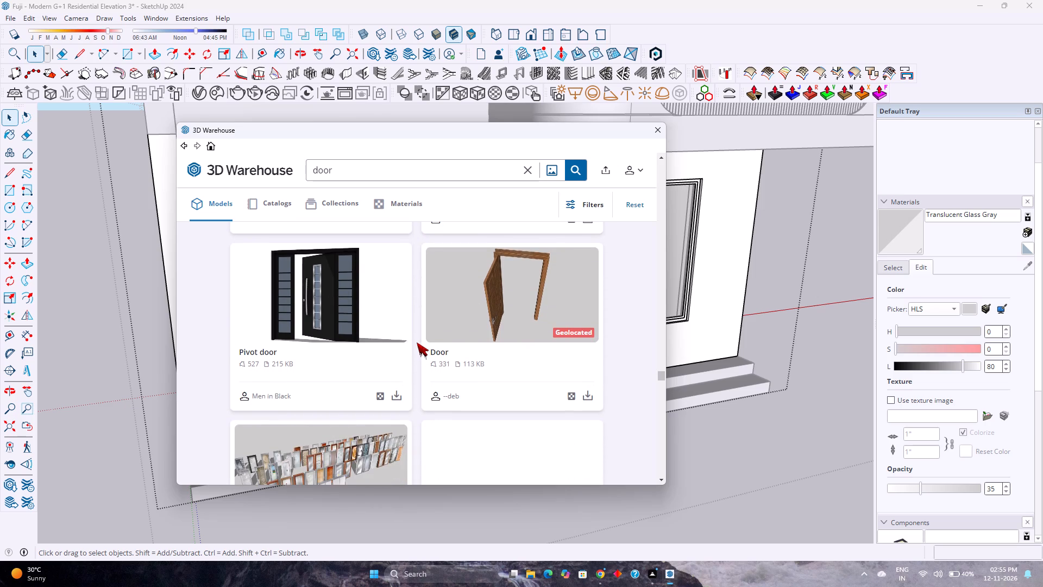
pyautogui.scroll(-4, 417, 342)
pyautogui.scroll(1, 417, 342)
pyautogui.scroll(-3, 417, 342)
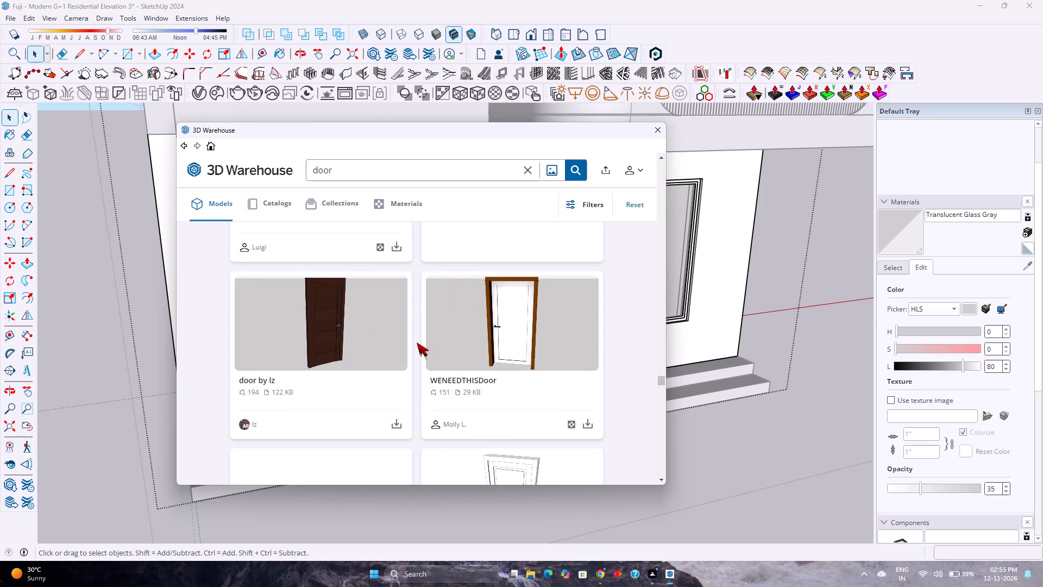
pyautogui.scroll(-8, 417, 342)
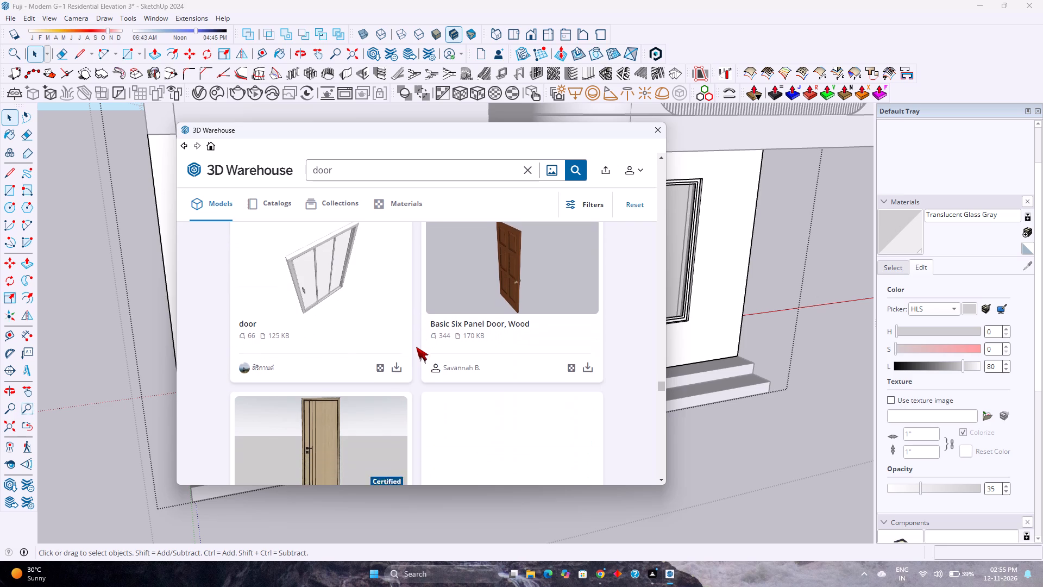
pyautogui.scroll(-6, 416, 347)
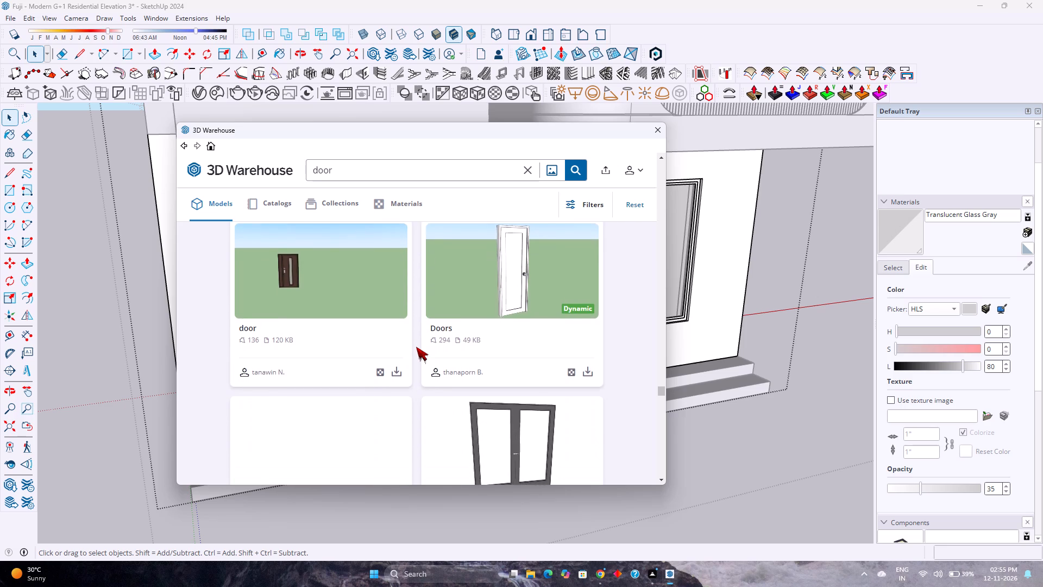
pyautogui.scroll(-8, 416, 347)
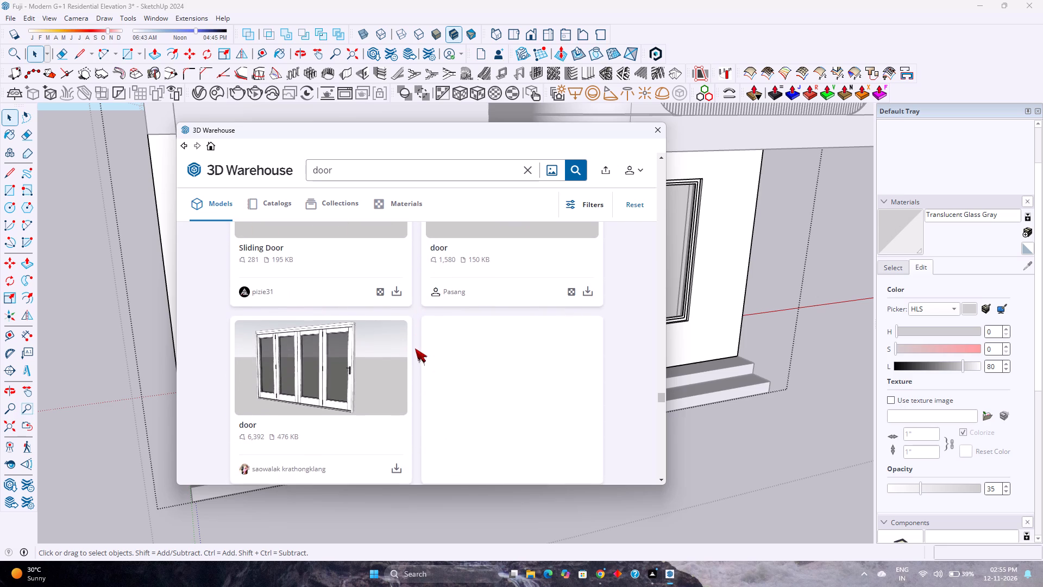
pyautogui.scroll(-4, 415, 348)
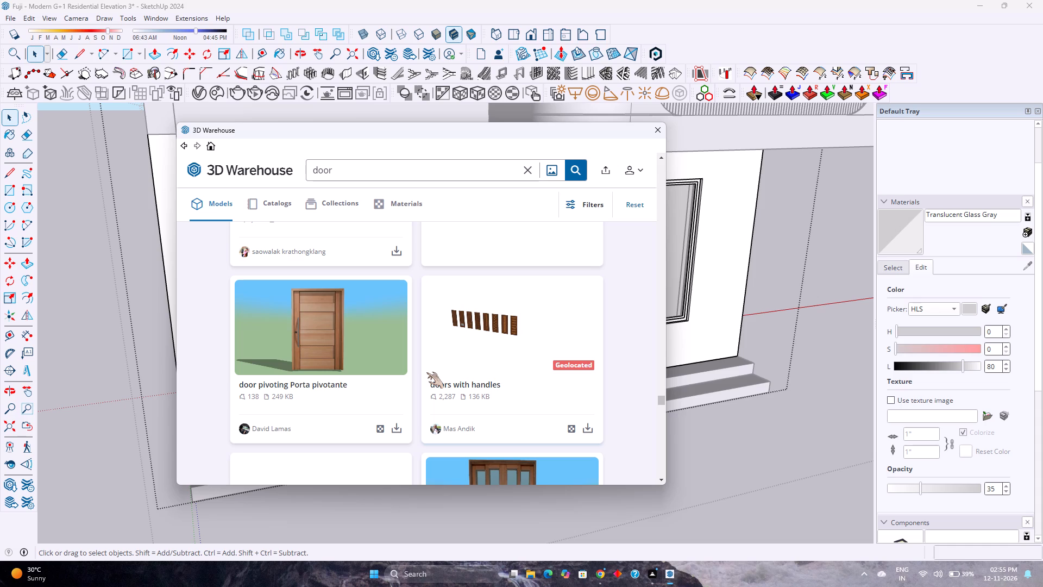
pyautogui.scroll(-6, 432, 366)
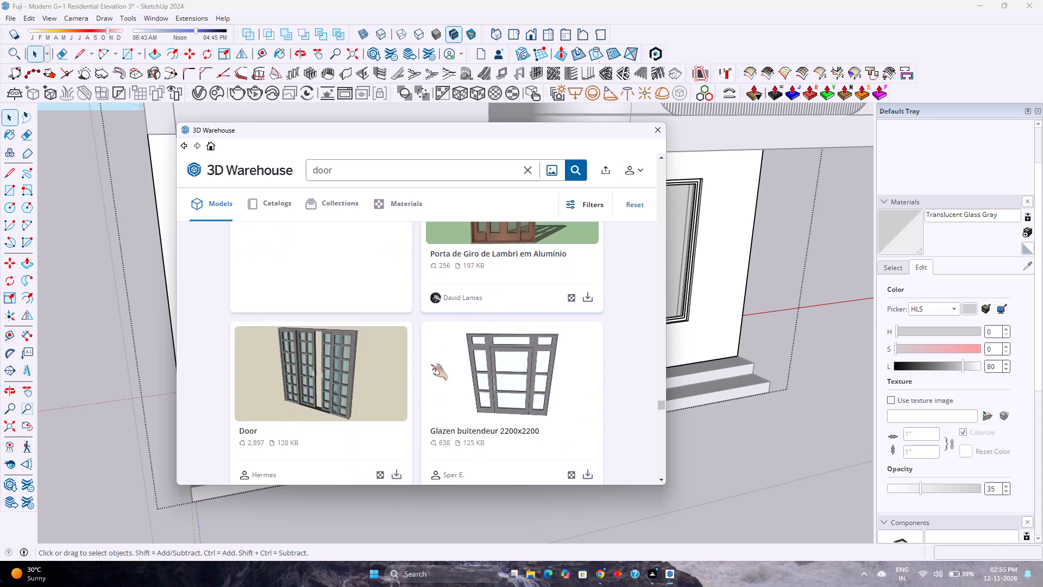
# Browse further through the 3D Warehouse "door" models for one that suits the ground-floor entrance doorway.
pyautogui.scroll(2, 431, 364)
pyautogui.scroll(-3, 429, 364)
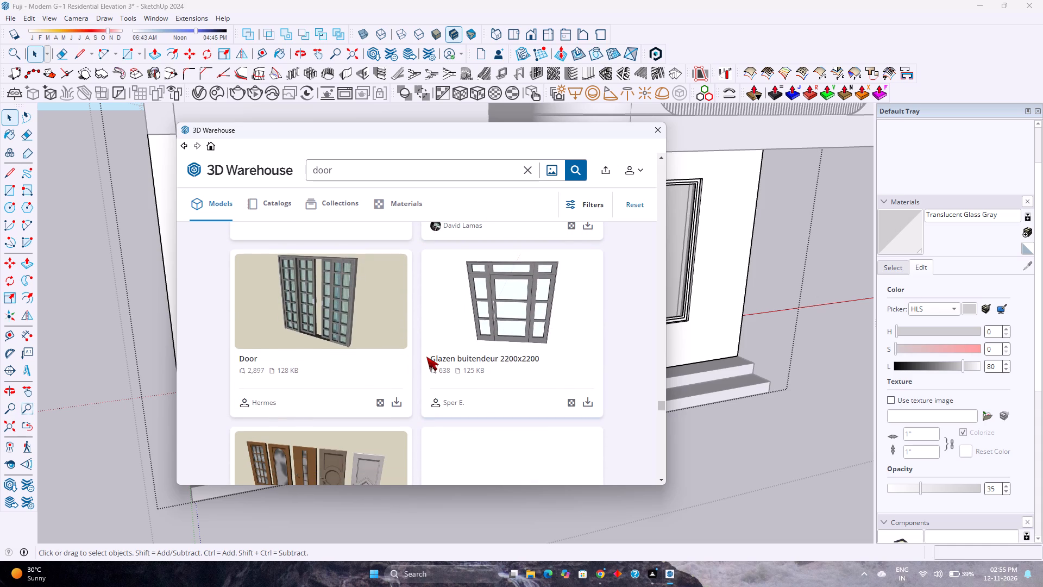
pyautogui.scroll(-1, 426, 357)
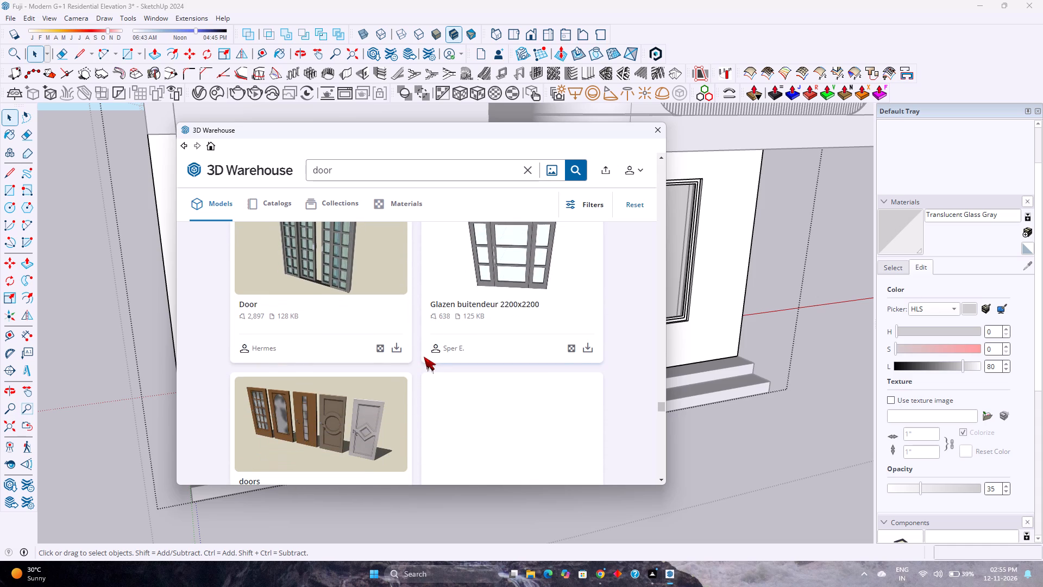
pyautogui.scroll(-6, 424, 357)
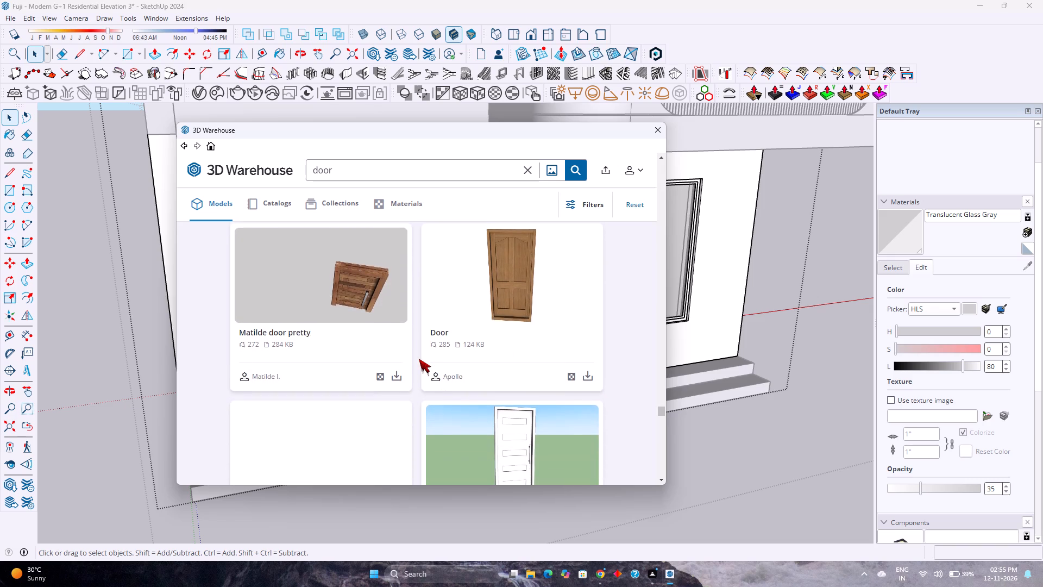
pyautogui.scroll(-4, 419, 359)
pyautogui.rightClick(419, 353)
pyautogui.scroll(-1, 419, 353)
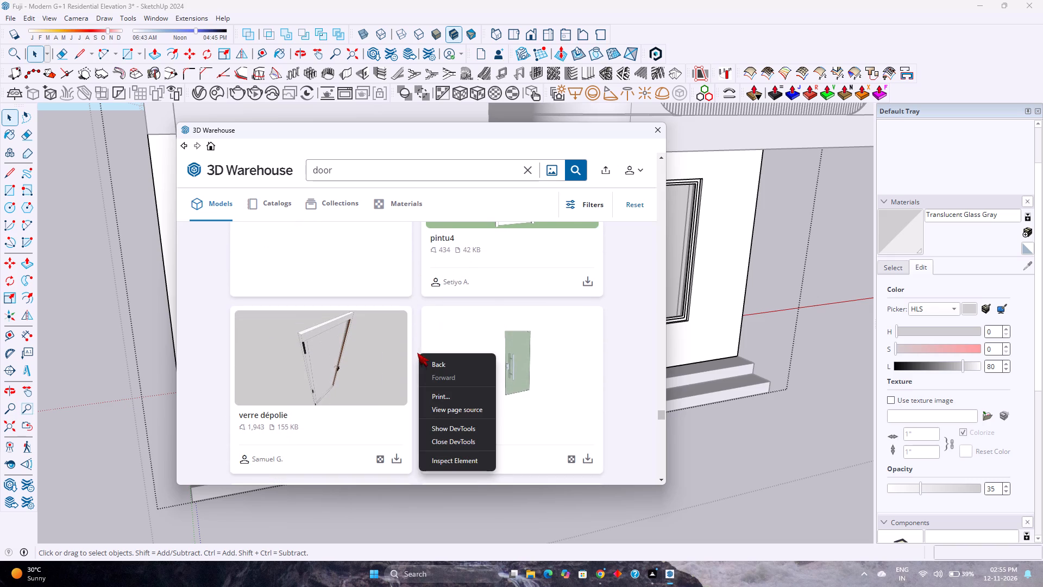
pyautogui.click(416, 353)
pyautogui.scroll(-7, 415, 353)
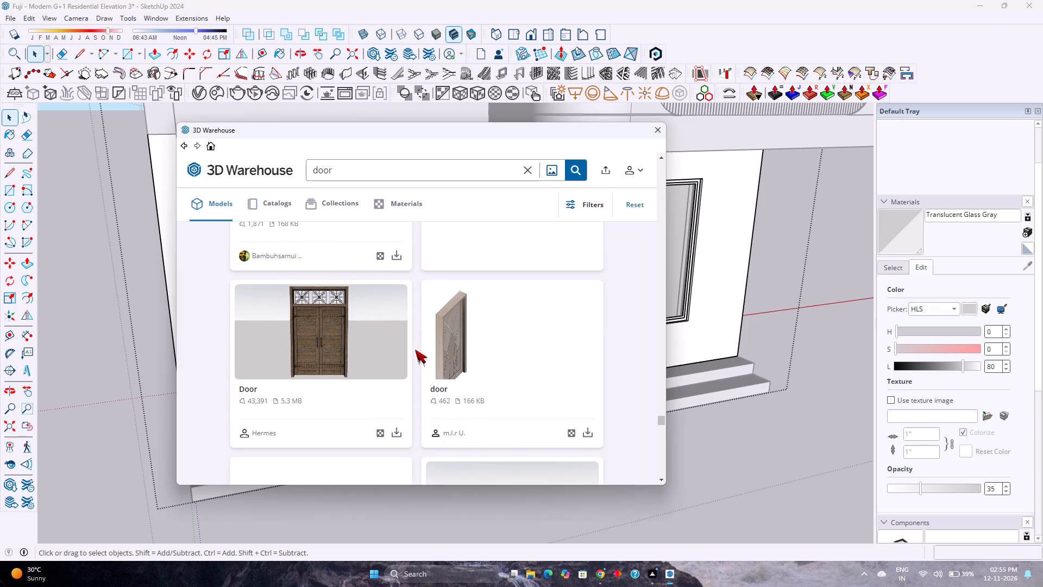
pyautogui.scroll(-12, 415, 349)
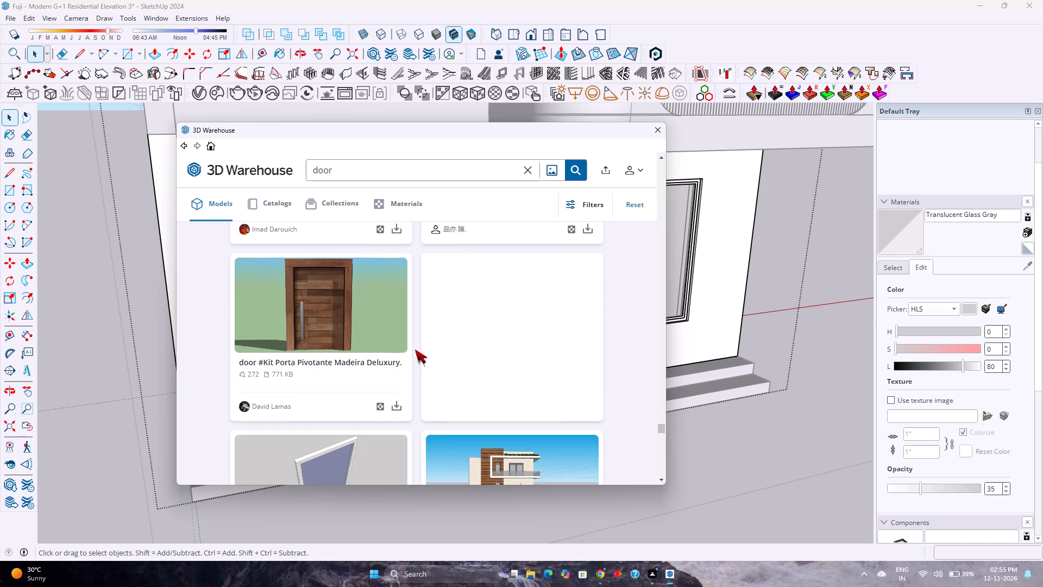
pyautogui.scroll(-17, 415, 349)
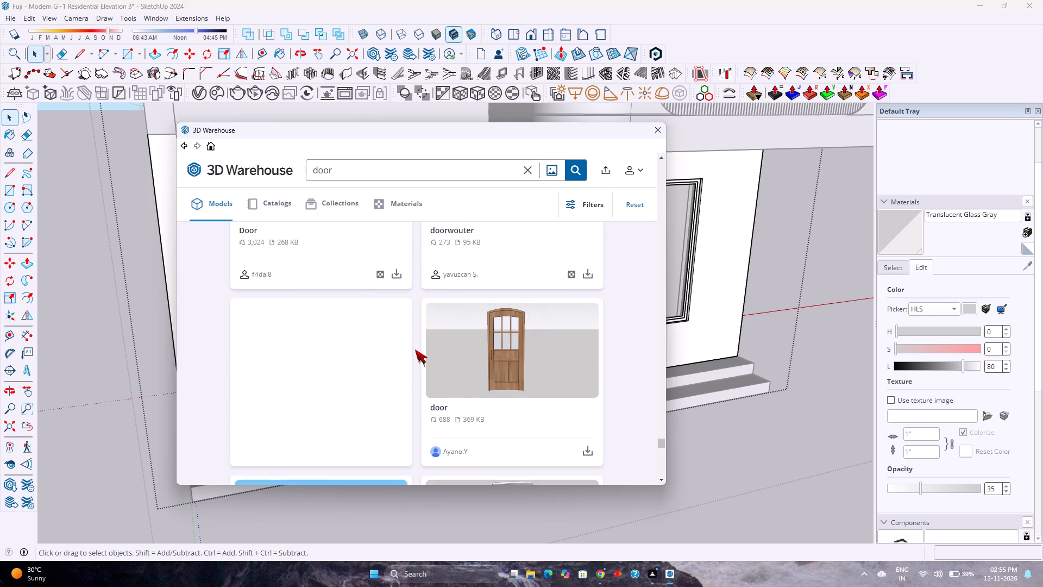
pyautogui.scroll(-12, 415, 349)
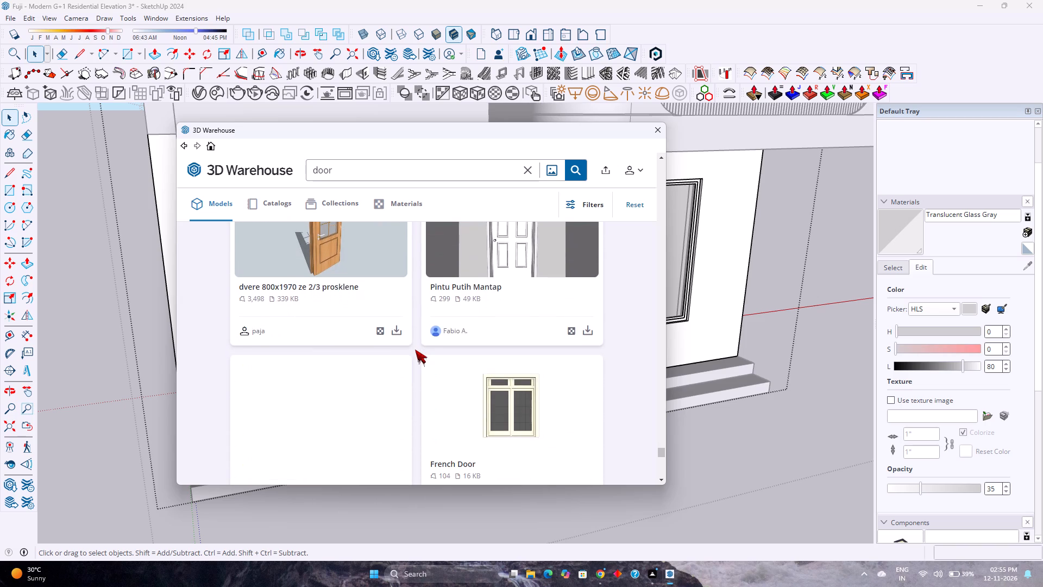
pyautogui.scroll(-7, 415, 349)
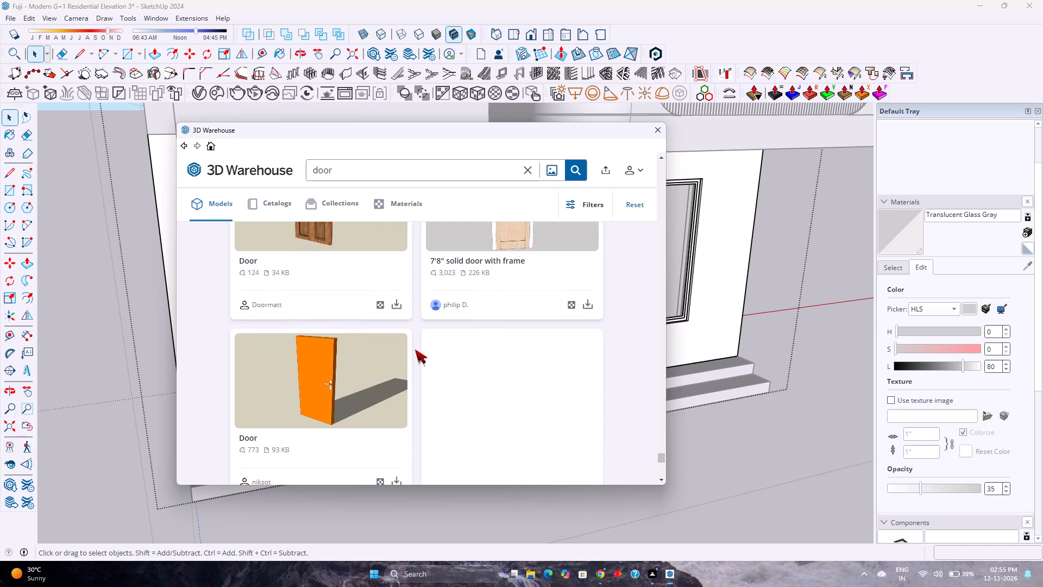
pyautogui.scroll(-6, 415, 349)
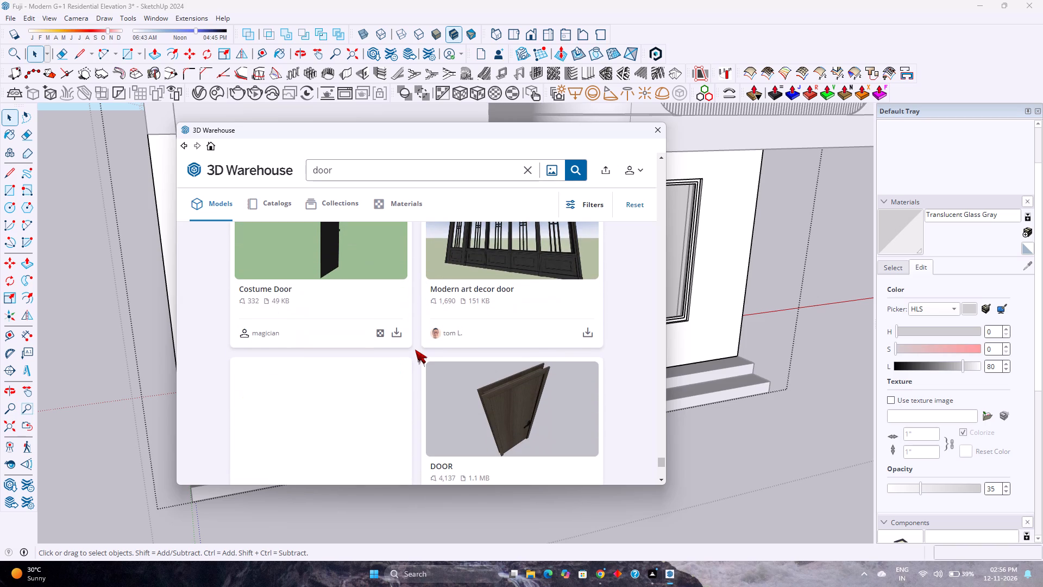
pyautogui.scroll(-8, 415, 349)
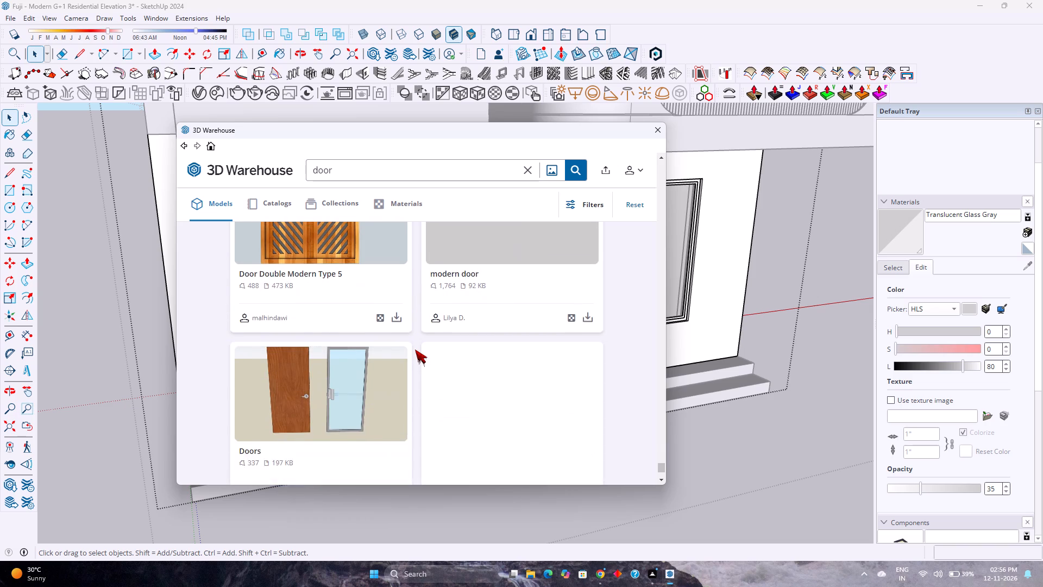
pyautogui.scroll(-3, 415, 349)
# Look back through the 3D Warehouse door models already passed to reconsider candidates for the ground-floor entrance doorway.
pyautogui.scroll(16, 415, 349)
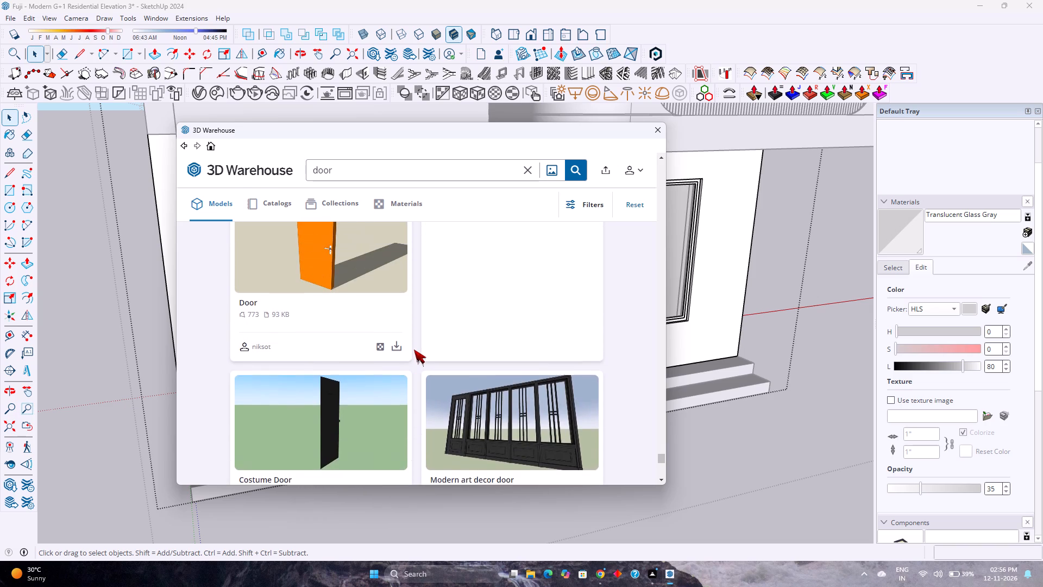
pyautogui.scroll(6, 414, 349)
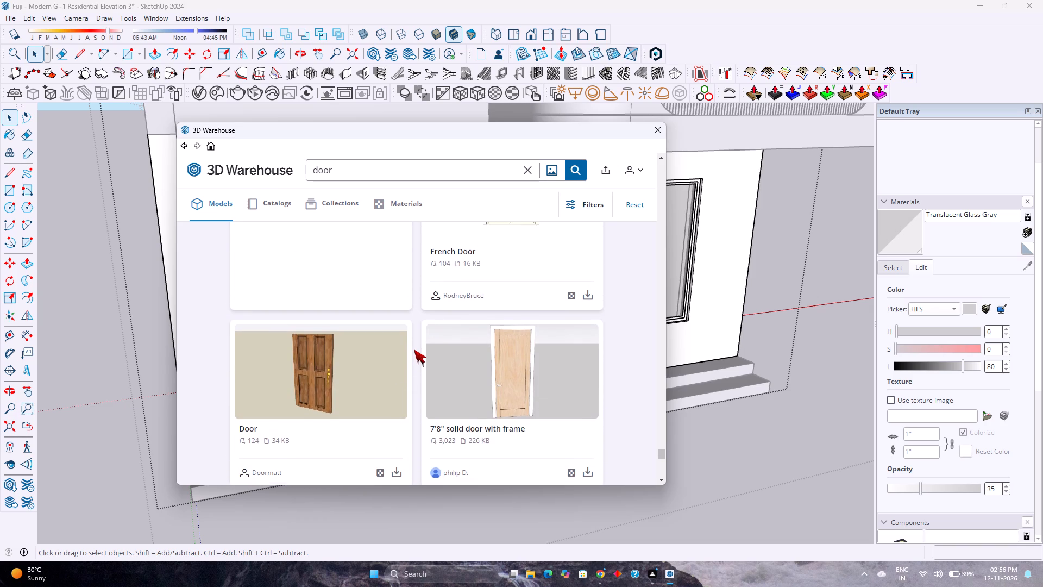
pyautogui.scroll(6, 414, 349)
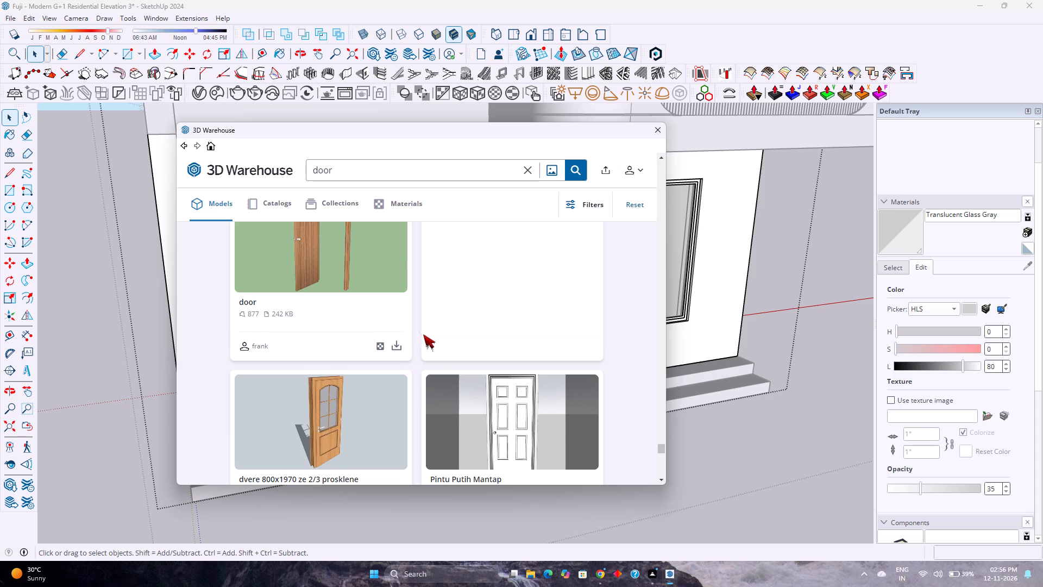
pyautogui.scroll(3, 400, 308)
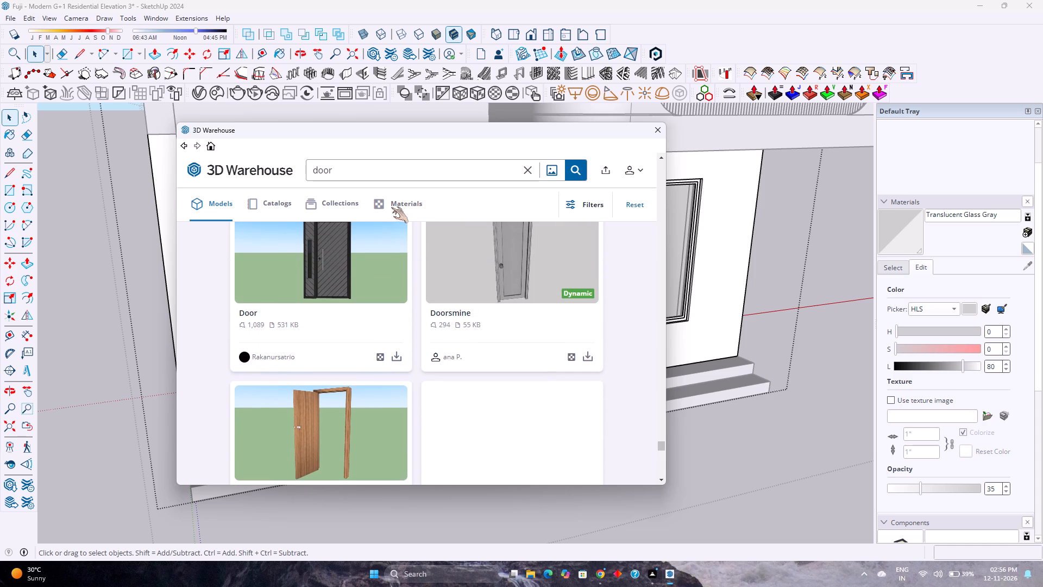
pyautogui.scroll(-1, 349, 333)
pyautogui.scroll(14, 351, 329)
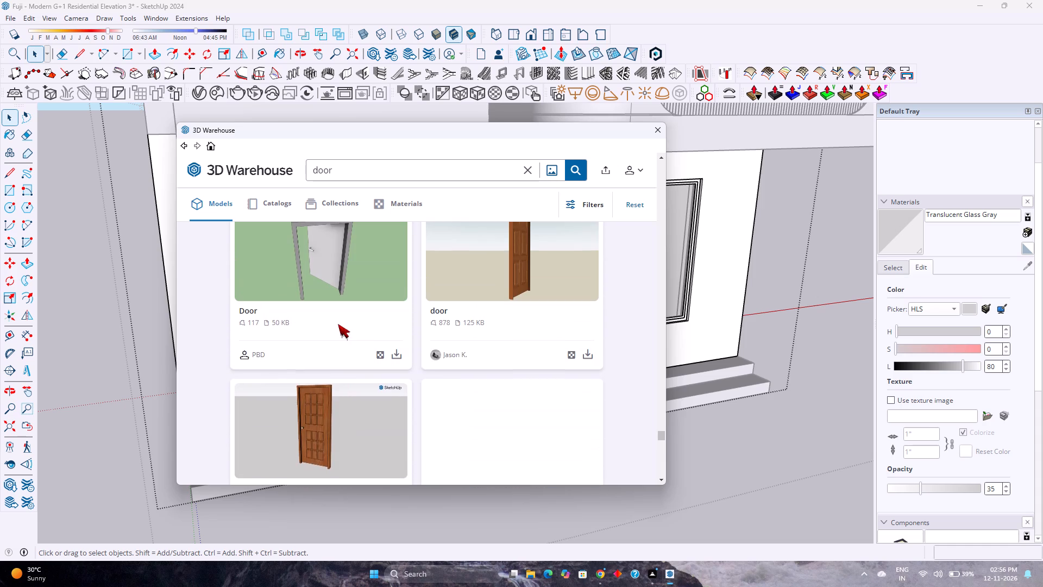
pyautogui.scroll(13, 338, 323)
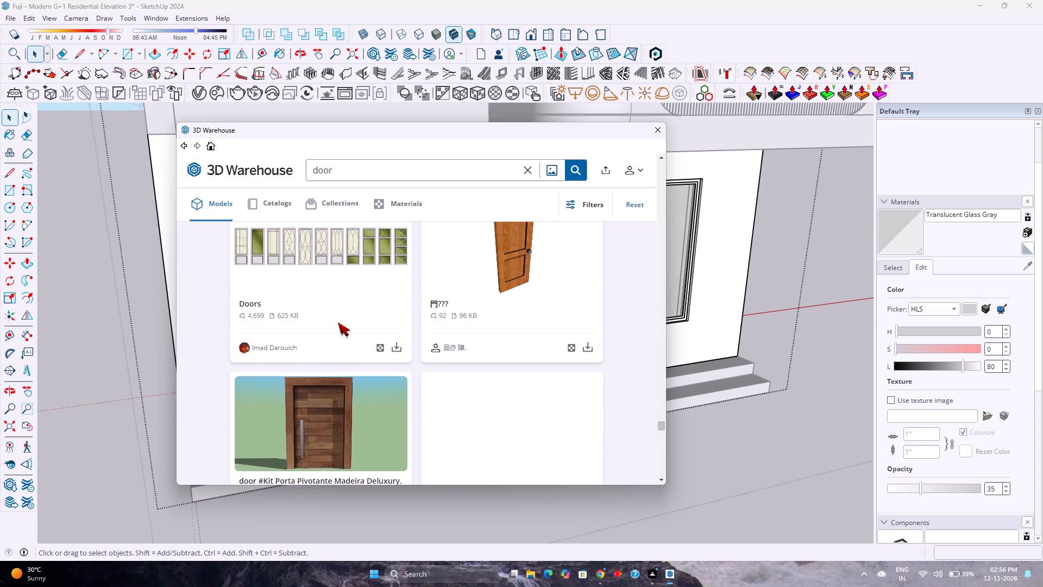
pyautogui.scroll(6, 338, 322)
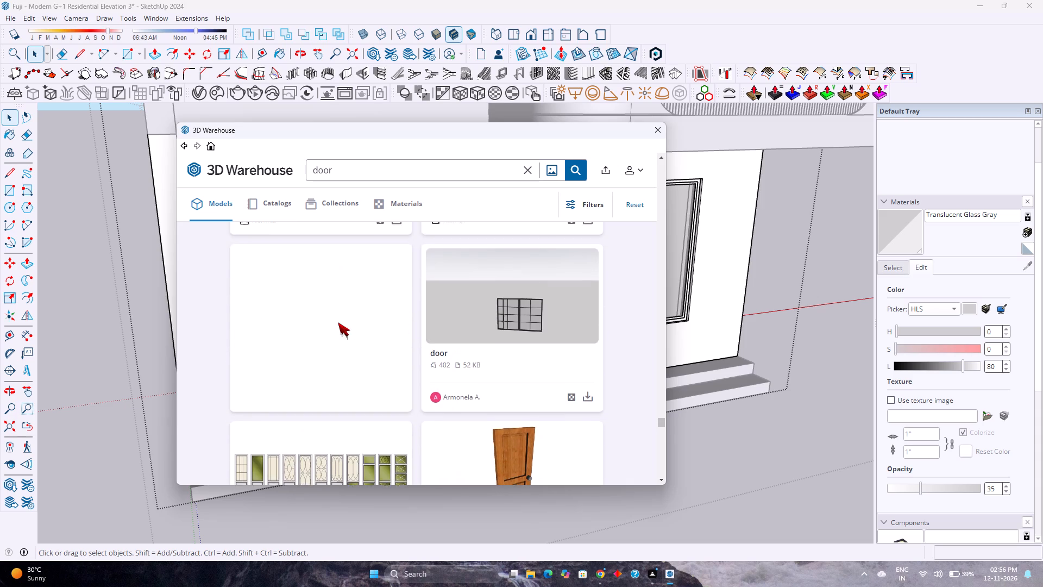
pyautogui.scroll(4, 338, 322)
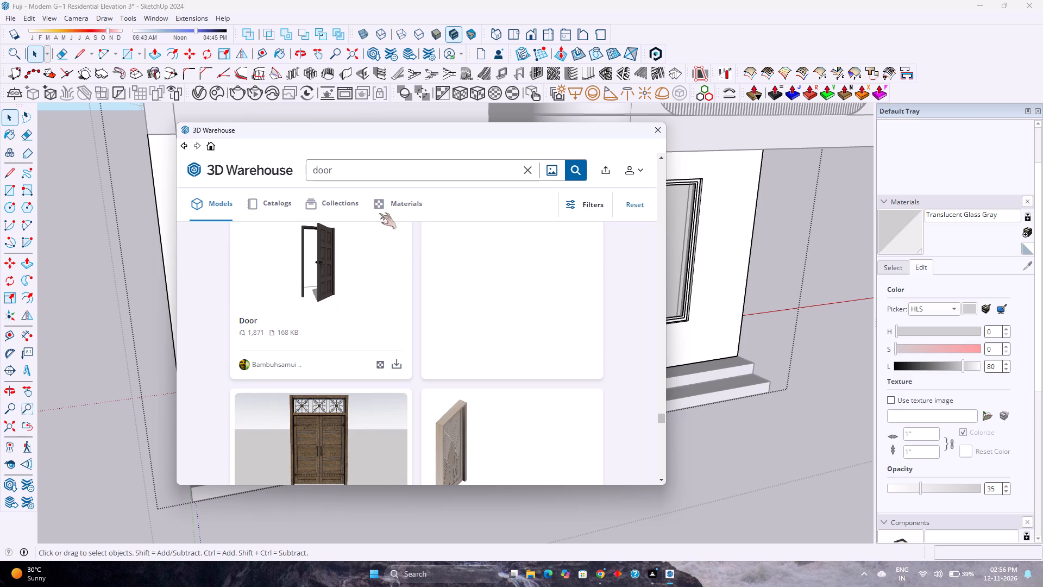
pyautogui.scroll(-5, 399, 364)
pyautogui.scroll(5, 400, 364)
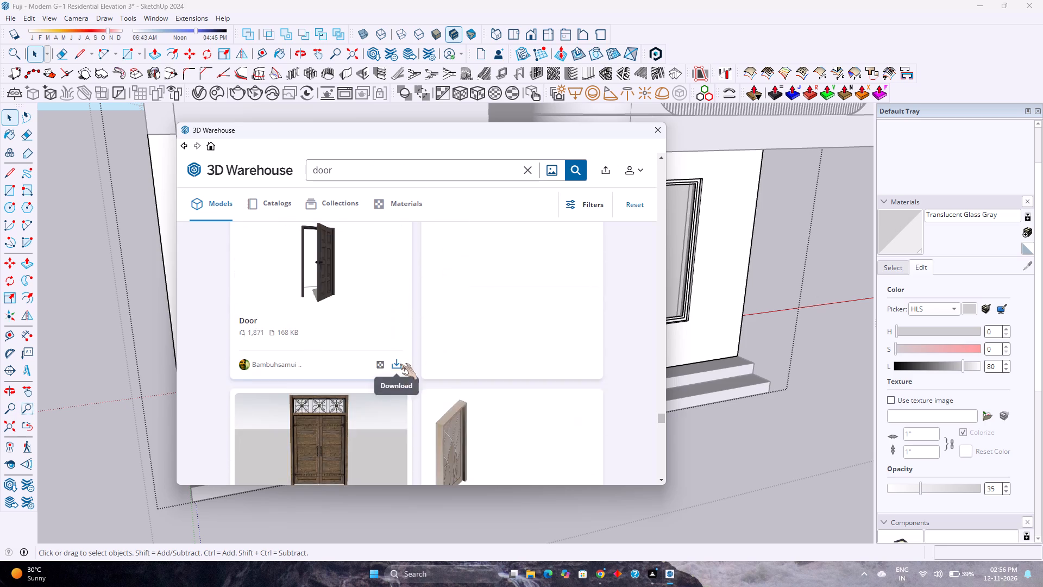
pyautogui.scroll(11, 400, 364)
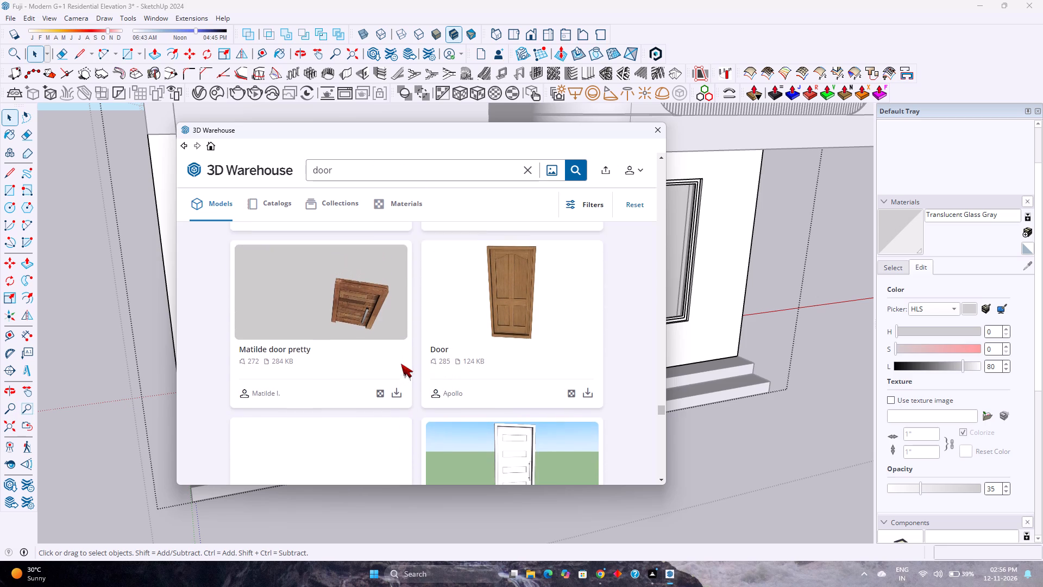
pyautogui.scroll(6, 404, 363)
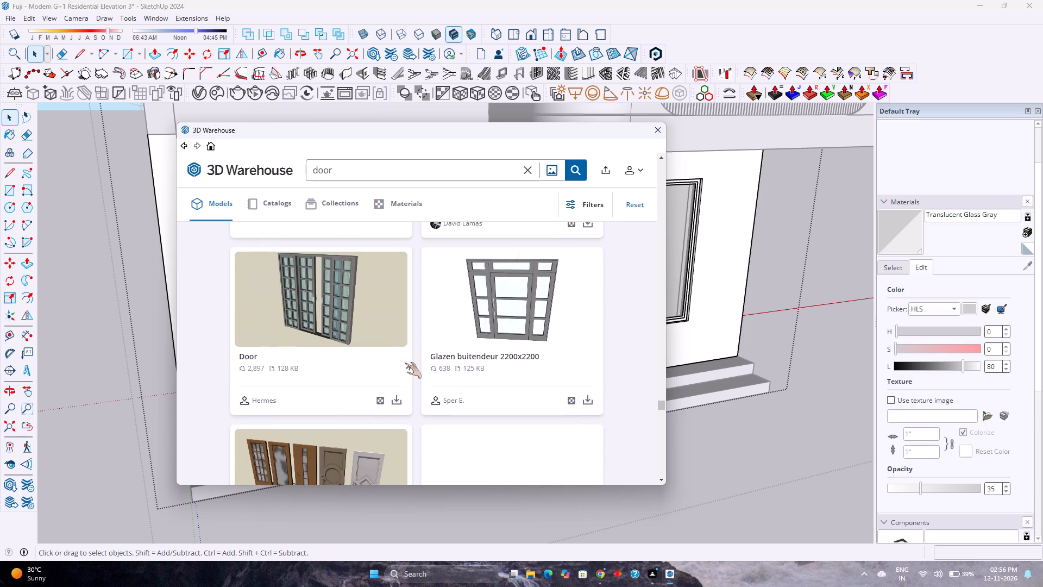
pyautogui.scroll(2, 405, 363)
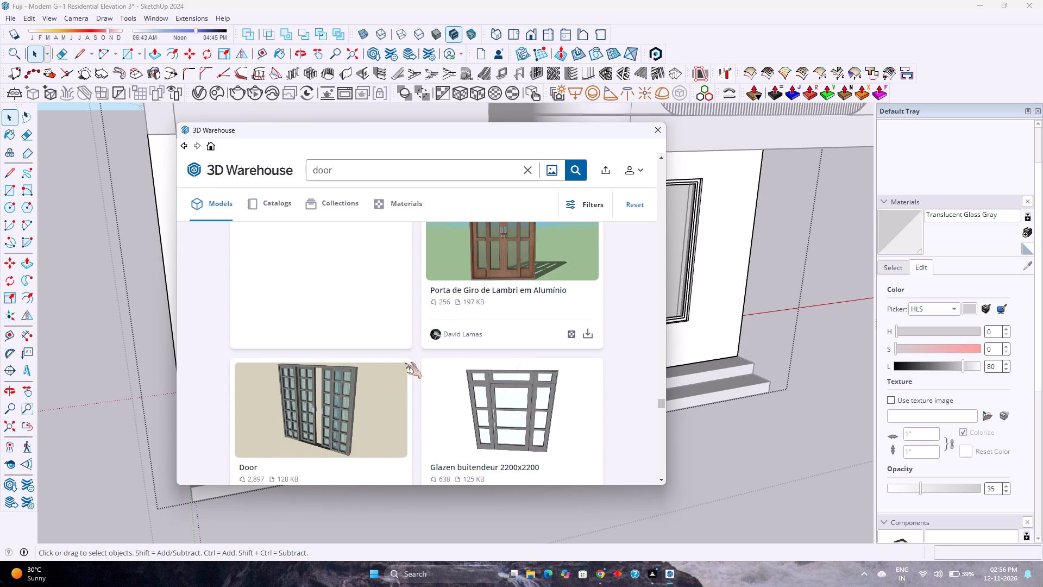
pyautogui.scroll(3, 401, 375)
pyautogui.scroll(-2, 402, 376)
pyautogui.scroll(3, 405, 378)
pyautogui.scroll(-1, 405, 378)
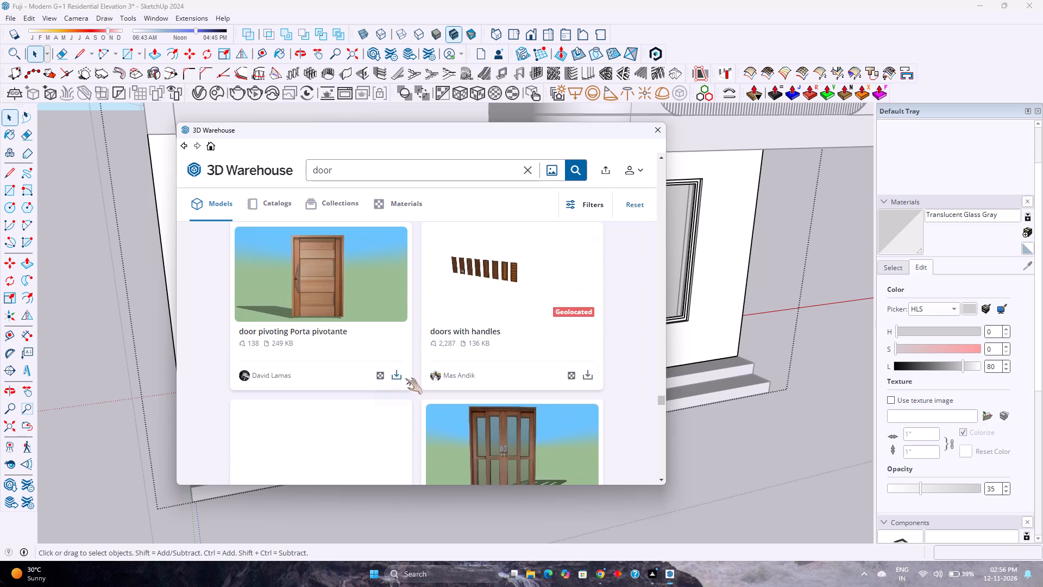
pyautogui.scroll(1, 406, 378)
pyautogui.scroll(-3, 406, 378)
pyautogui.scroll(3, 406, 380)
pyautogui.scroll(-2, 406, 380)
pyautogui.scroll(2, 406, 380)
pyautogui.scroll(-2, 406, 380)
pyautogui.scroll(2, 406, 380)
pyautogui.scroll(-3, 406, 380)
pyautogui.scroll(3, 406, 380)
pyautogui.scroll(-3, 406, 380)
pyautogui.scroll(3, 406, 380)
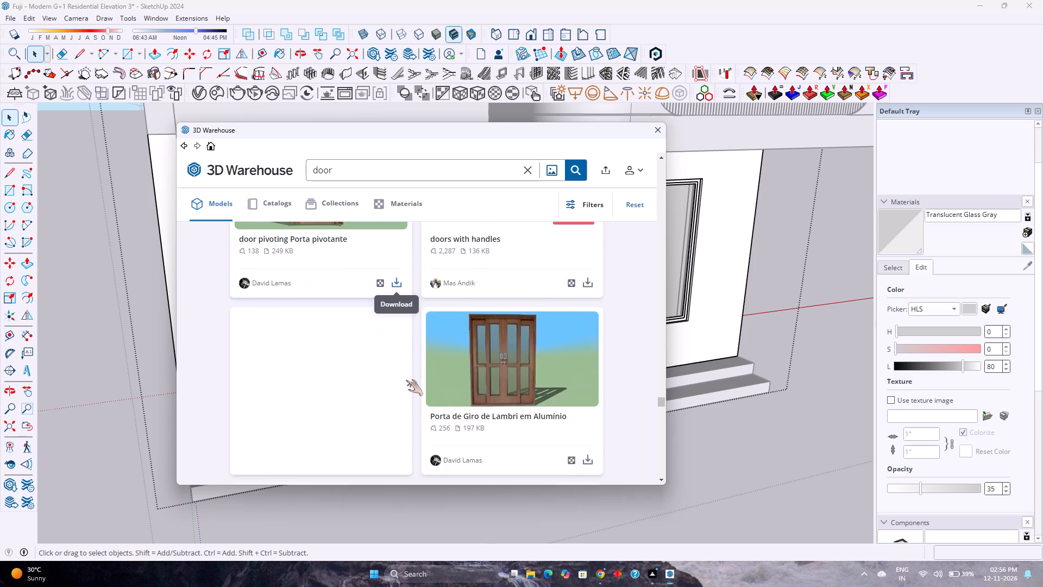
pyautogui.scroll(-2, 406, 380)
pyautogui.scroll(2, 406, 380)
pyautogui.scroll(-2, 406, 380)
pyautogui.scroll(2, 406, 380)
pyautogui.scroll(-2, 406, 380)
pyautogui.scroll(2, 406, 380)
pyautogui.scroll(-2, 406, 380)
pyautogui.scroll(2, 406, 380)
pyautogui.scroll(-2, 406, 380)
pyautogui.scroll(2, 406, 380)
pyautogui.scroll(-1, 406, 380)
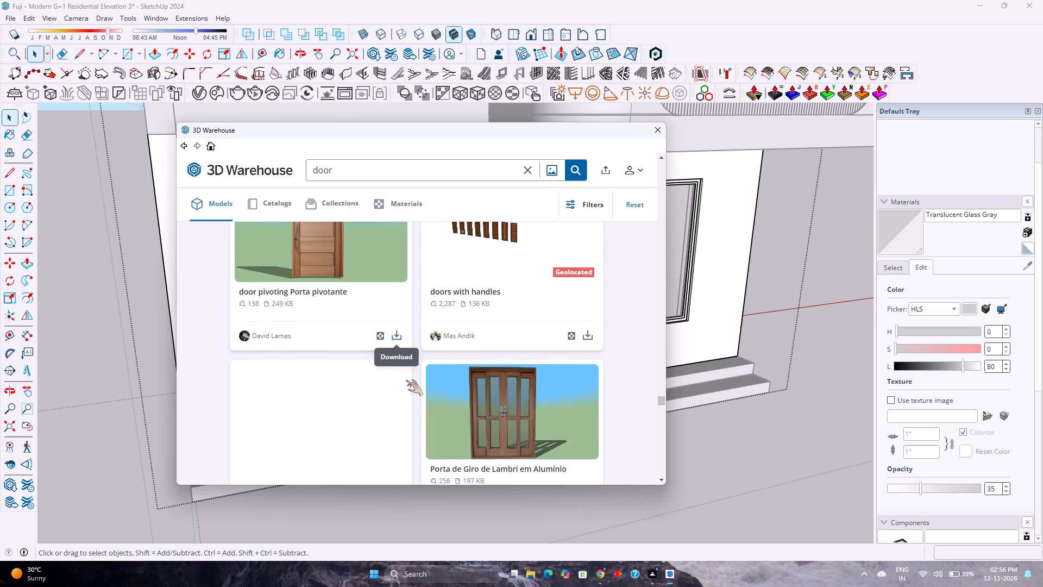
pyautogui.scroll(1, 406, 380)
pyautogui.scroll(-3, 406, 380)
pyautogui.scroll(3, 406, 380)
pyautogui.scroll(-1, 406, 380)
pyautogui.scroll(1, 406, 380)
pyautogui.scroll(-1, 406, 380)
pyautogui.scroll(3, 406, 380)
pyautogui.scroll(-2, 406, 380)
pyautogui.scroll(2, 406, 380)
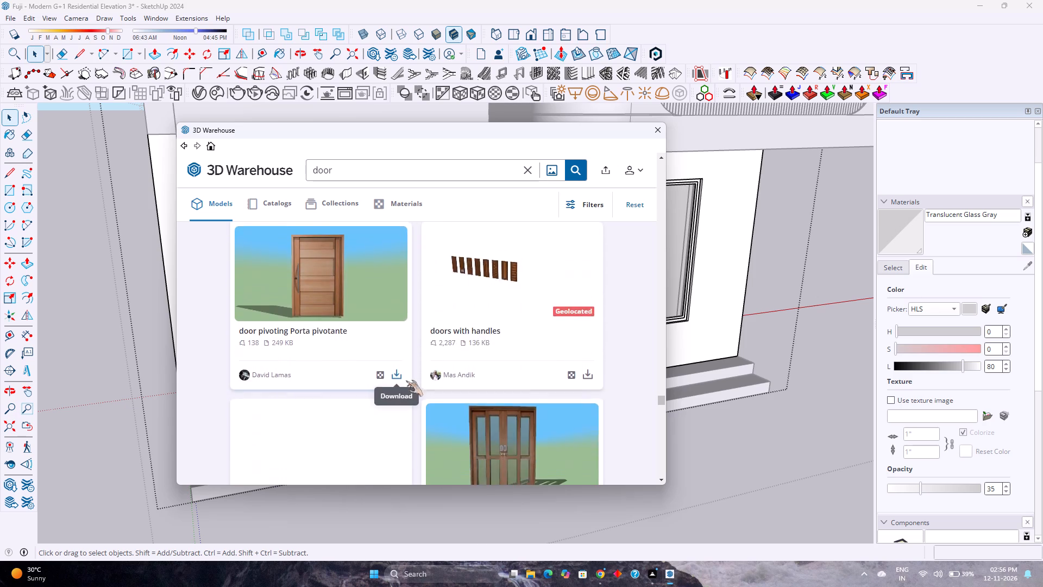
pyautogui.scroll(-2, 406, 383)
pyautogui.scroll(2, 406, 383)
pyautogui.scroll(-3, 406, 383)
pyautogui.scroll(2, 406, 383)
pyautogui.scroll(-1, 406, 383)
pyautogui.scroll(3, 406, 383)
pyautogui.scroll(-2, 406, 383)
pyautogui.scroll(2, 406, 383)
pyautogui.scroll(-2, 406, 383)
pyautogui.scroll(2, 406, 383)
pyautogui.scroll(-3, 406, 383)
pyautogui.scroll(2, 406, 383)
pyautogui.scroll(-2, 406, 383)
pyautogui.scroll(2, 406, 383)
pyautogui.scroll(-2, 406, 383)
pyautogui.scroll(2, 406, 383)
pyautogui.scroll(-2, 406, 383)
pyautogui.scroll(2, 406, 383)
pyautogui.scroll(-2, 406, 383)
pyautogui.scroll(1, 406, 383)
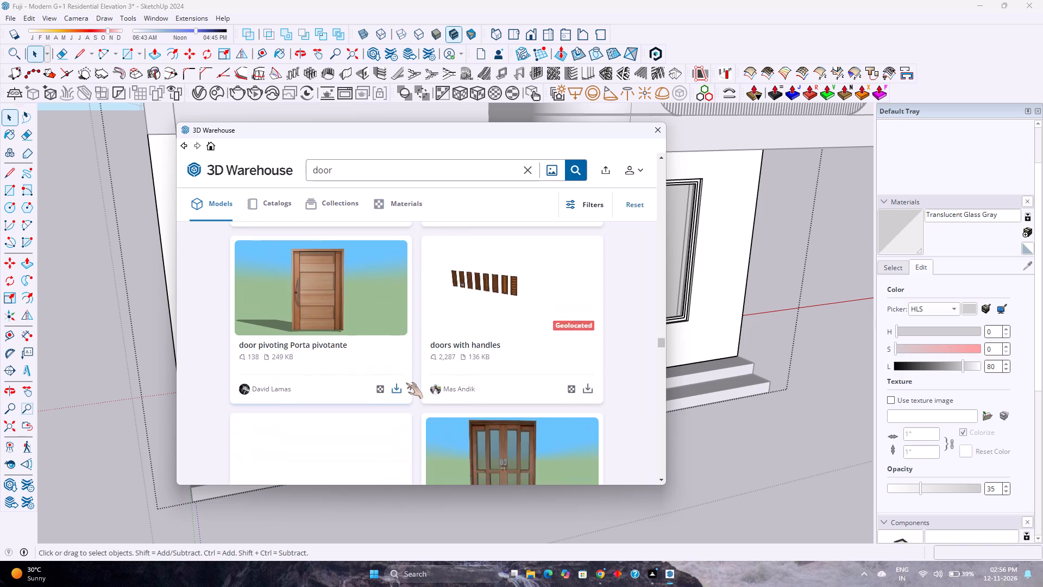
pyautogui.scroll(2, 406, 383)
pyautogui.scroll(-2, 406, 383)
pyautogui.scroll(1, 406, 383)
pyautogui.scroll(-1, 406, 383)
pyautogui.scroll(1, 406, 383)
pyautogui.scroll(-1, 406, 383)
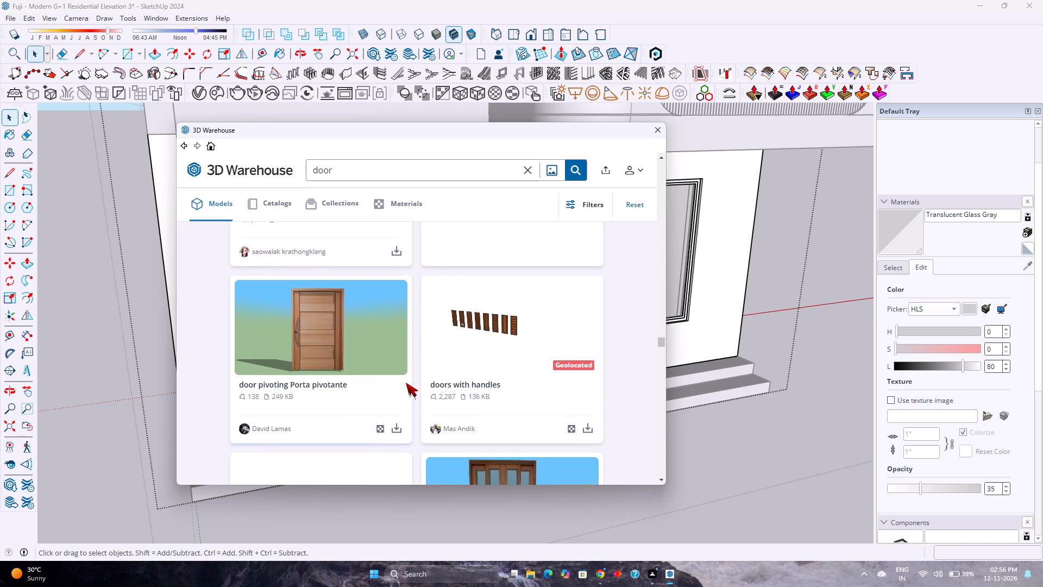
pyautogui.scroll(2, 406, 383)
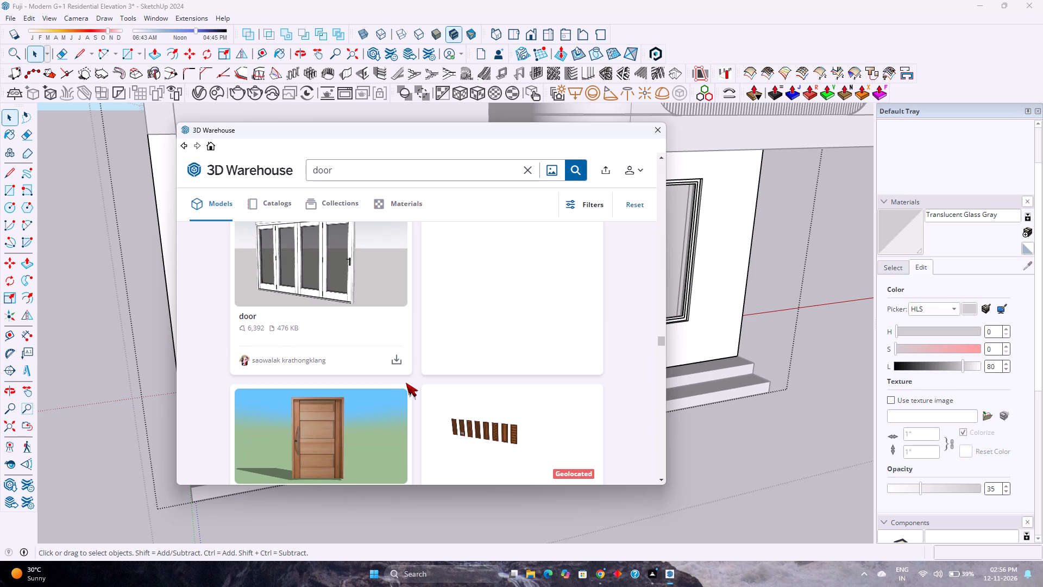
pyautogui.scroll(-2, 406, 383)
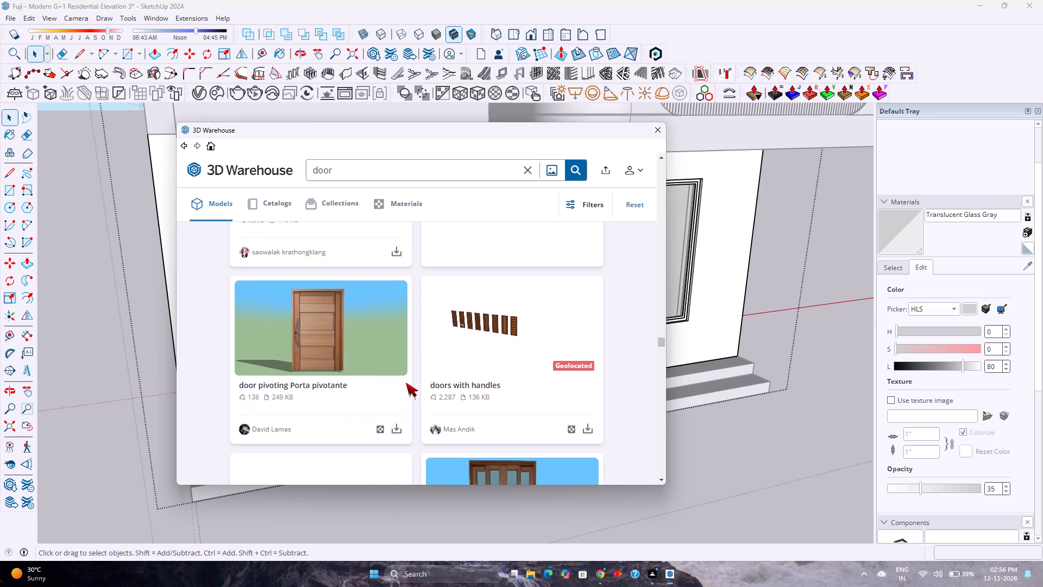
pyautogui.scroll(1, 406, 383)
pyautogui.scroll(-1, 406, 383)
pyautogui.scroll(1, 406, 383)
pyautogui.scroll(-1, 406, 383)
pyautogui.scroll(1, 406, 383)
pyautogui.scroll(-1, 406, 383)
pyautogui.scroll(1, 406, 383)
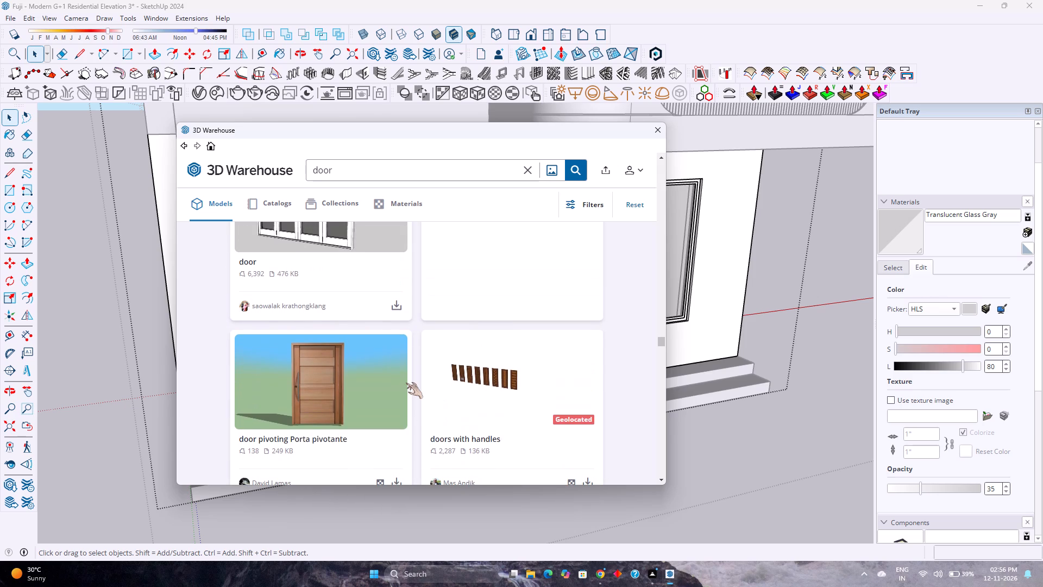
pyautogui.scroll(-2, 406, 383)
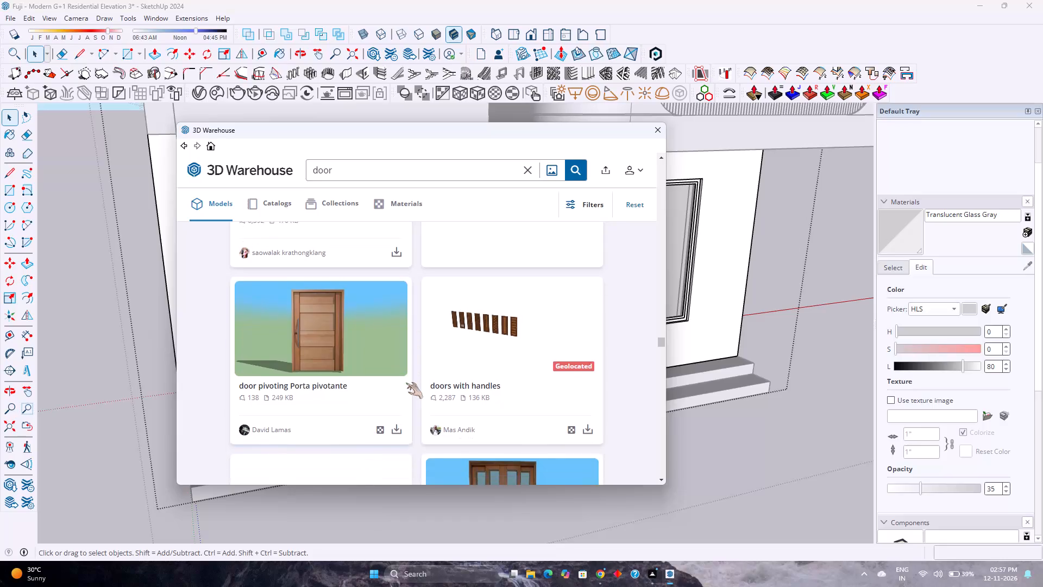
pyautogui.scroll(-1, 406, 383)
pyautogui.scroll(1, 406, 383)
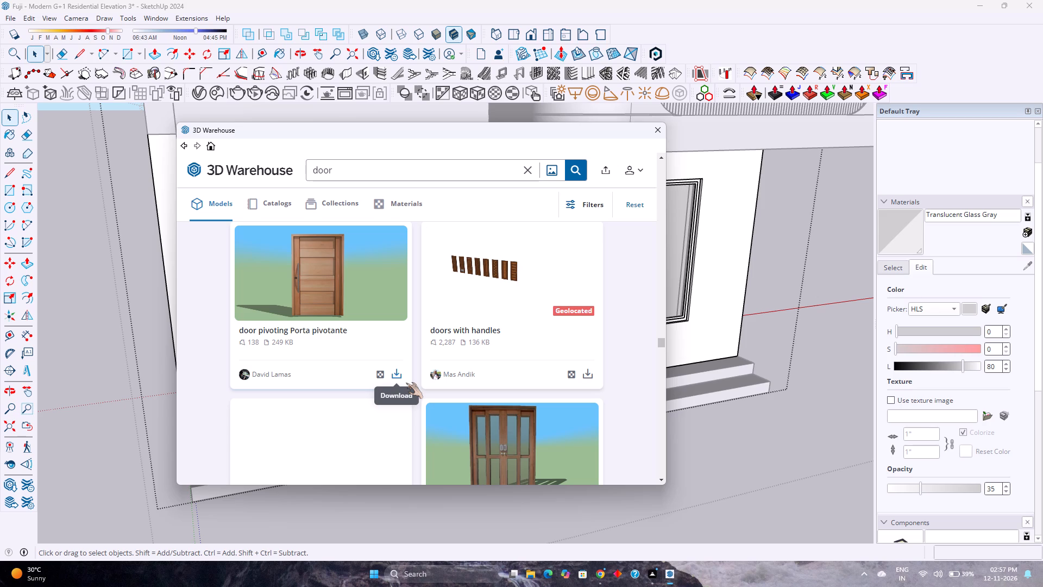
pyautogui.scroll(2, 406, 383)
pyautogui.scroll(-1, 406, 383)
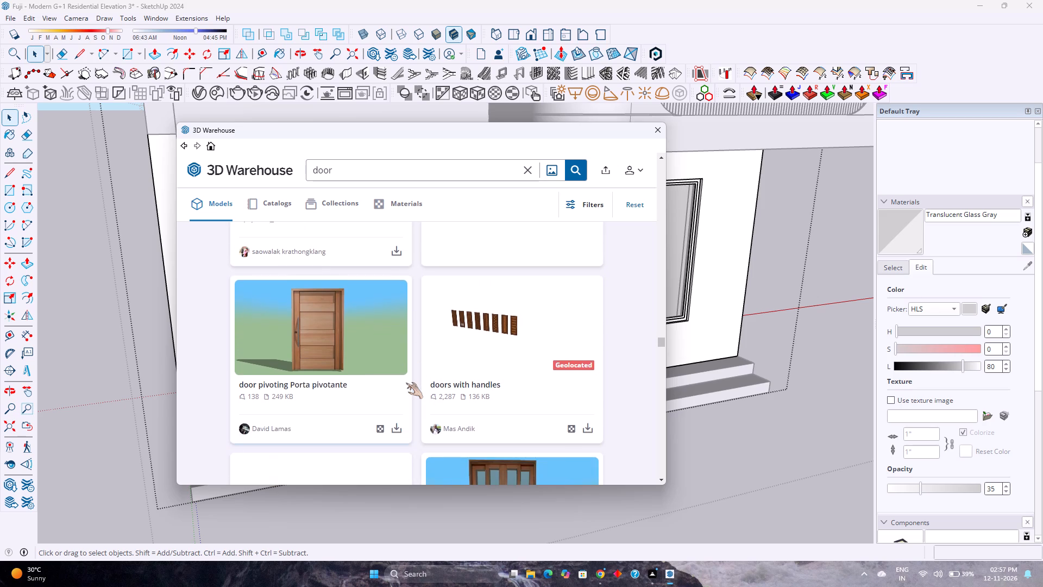
# Look back through the 3D Warehouse "door" models to the earlier entries for a ground-floor entrance door.
pyautogui.scroll(-1, 406, 383)
pyautogui.scroll(2, 406, 383)
pyautogui.scroll(-4, 406, 383)
pyautogui.scroll(3, 402, 407)
pyautogui.scroll(-4, 402, 407)
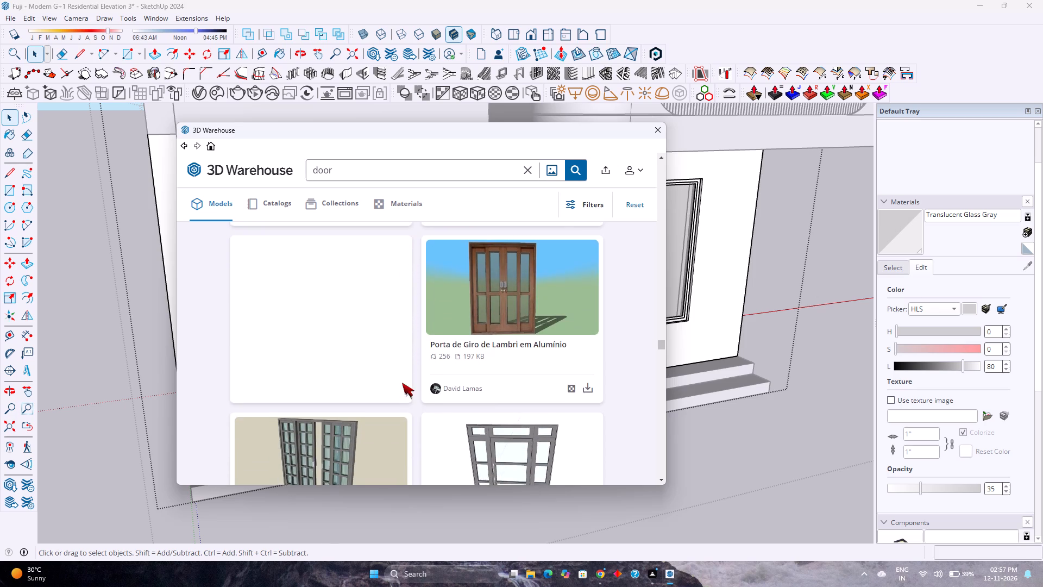
pyautogui.scroll(-1, 401, 369)
pyautogui.scroll(5, 397, 389)
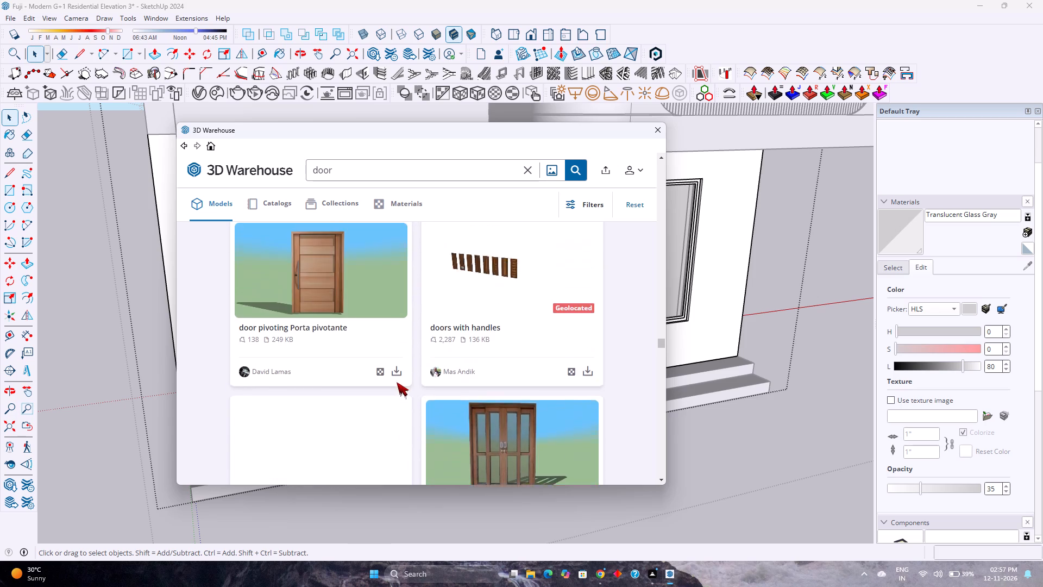
pyautogui.scroll(8, 397, 382)
pyautogui.scroll(-3, 397, 384)
pyautogui.scroll(9, 397, 384)
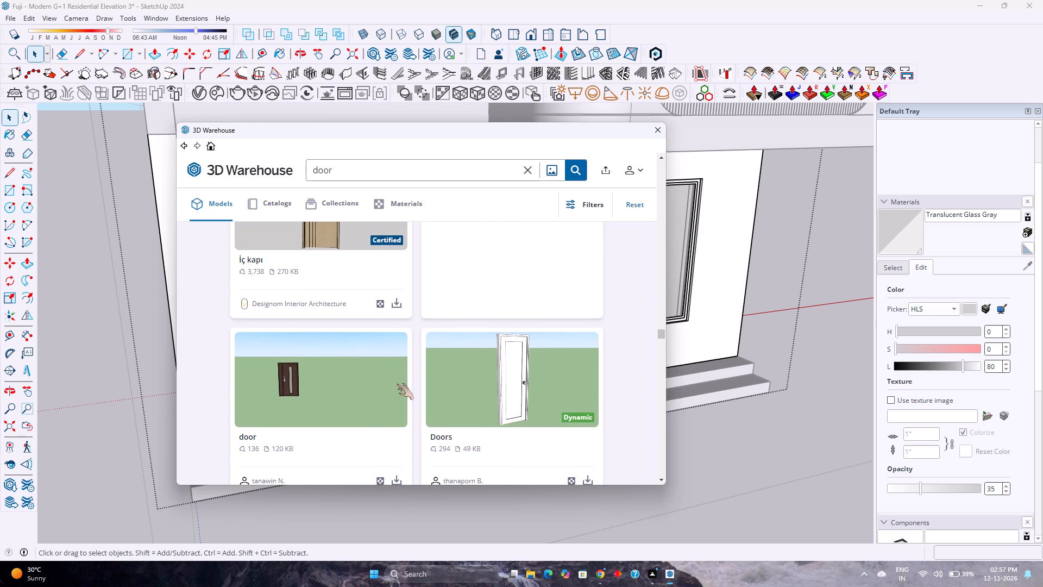
pyautogui.scroll(6, 397, 384)
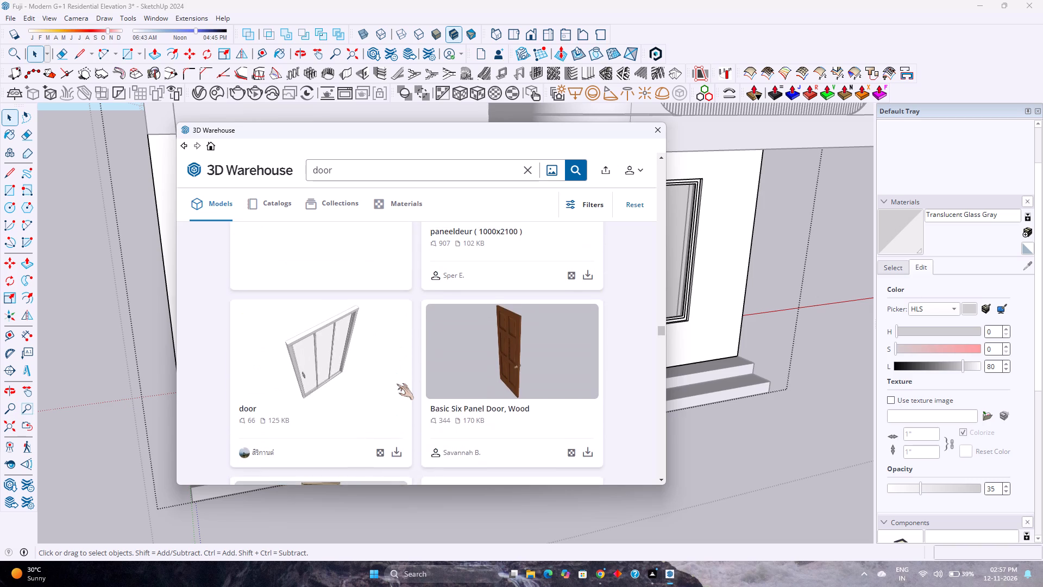
pyautogui.scroll(3, 397, 384)
pyautogui.moveTo(665, 335); pyautogui.dragTo(670, 336)
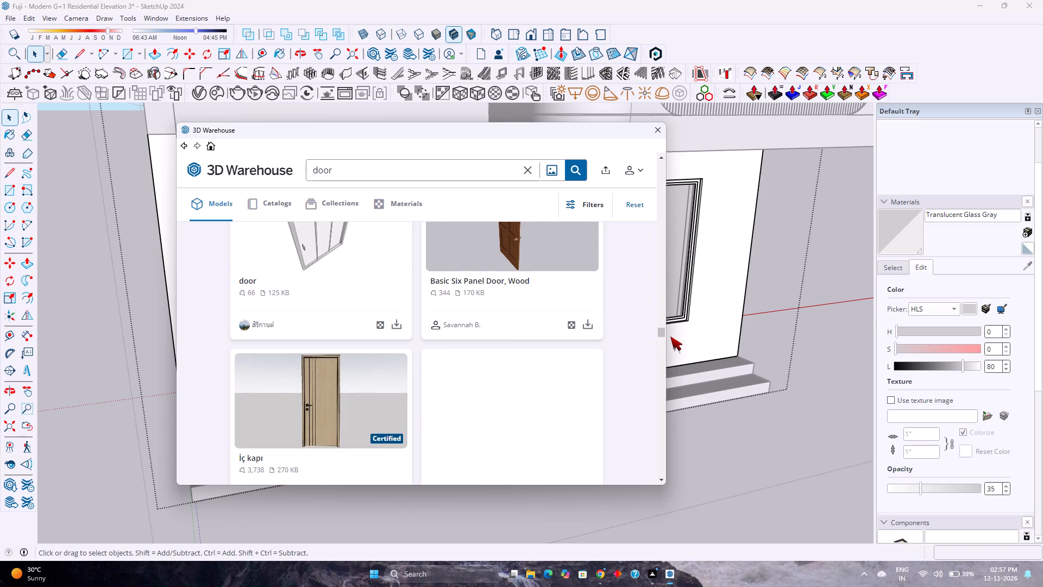
pyautogui.moveTo(670, 336); pyautogui.dragTo(663, 320)
pyautogui.moveTo(663, 320); pyautogui.dragTo(664, 296)
pyautogui.moveTo(660, 334); pyautogui.dragTo(656, 274)
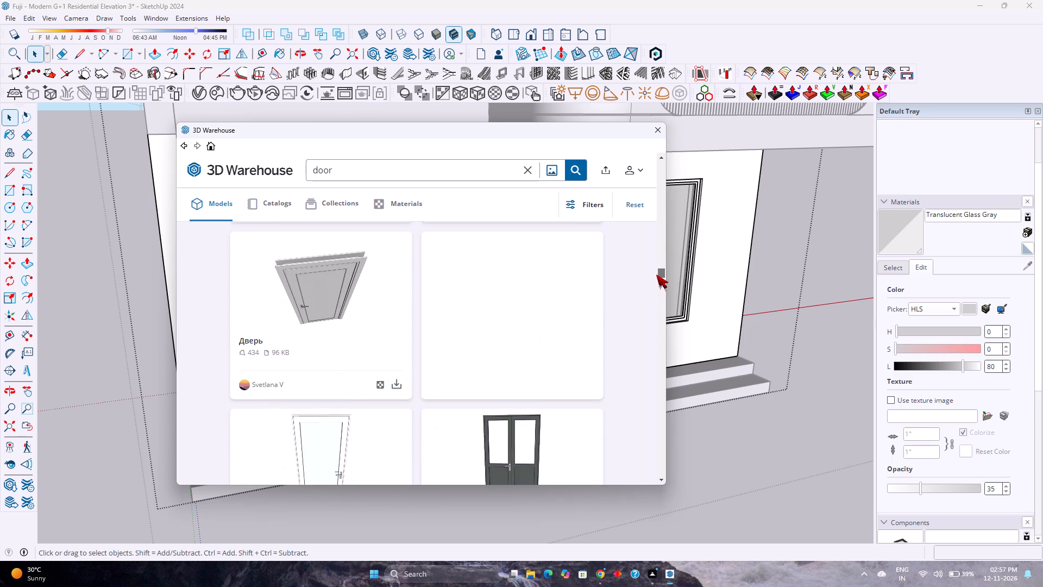
pyautogui.moveTo(656, 274); pyautogui.dragTo(648, 220)
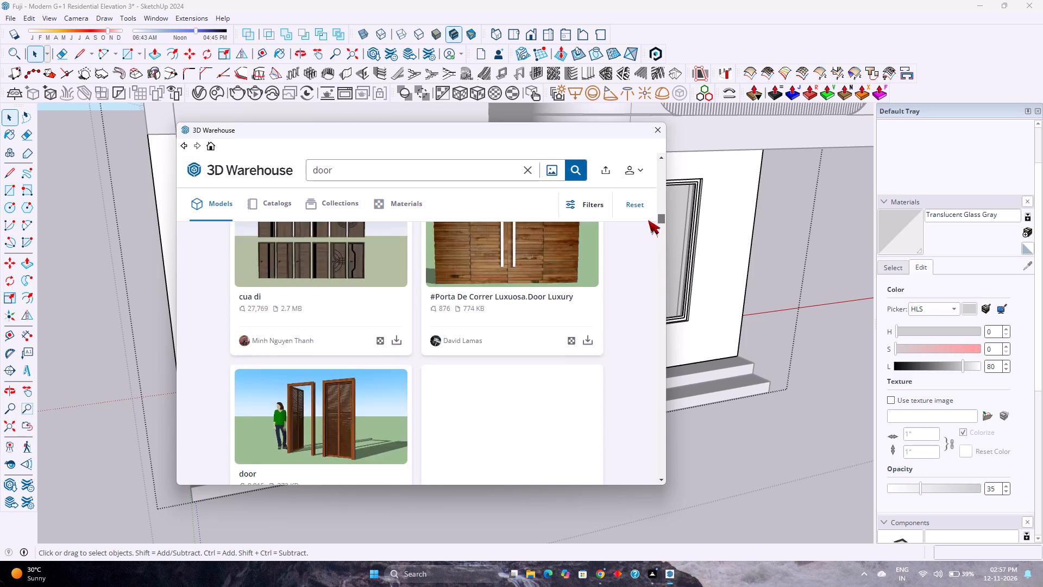
pyautogui.moveTo(648, 220); pyautogui.dragTo(651, 204)
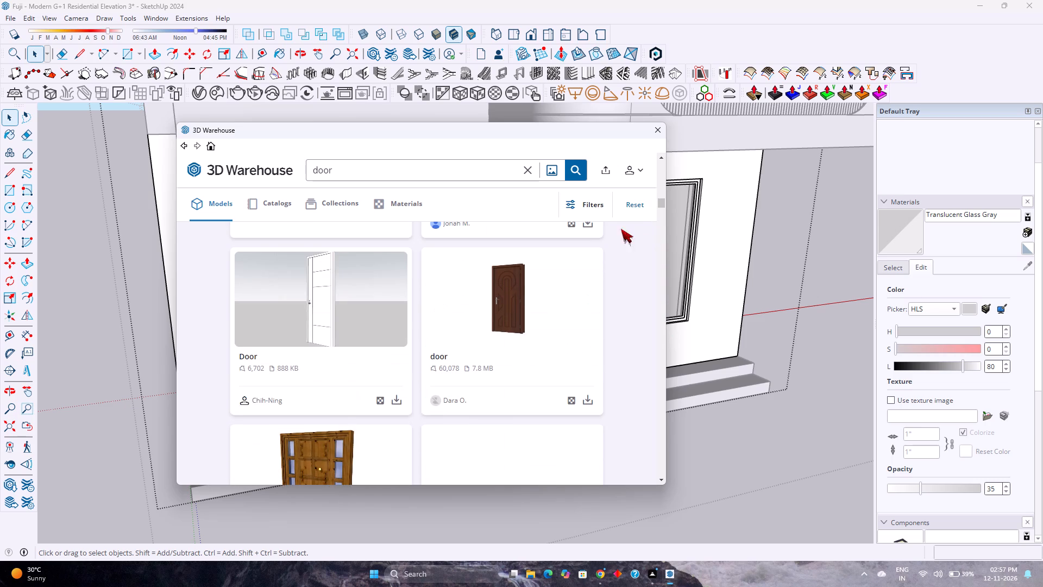
# Compare the earlier 3D Warehouse wooden, white and glazed door models as candidates for the ground-floor entrance doorway.
pyautogui.scroll(-4, 510, 320)
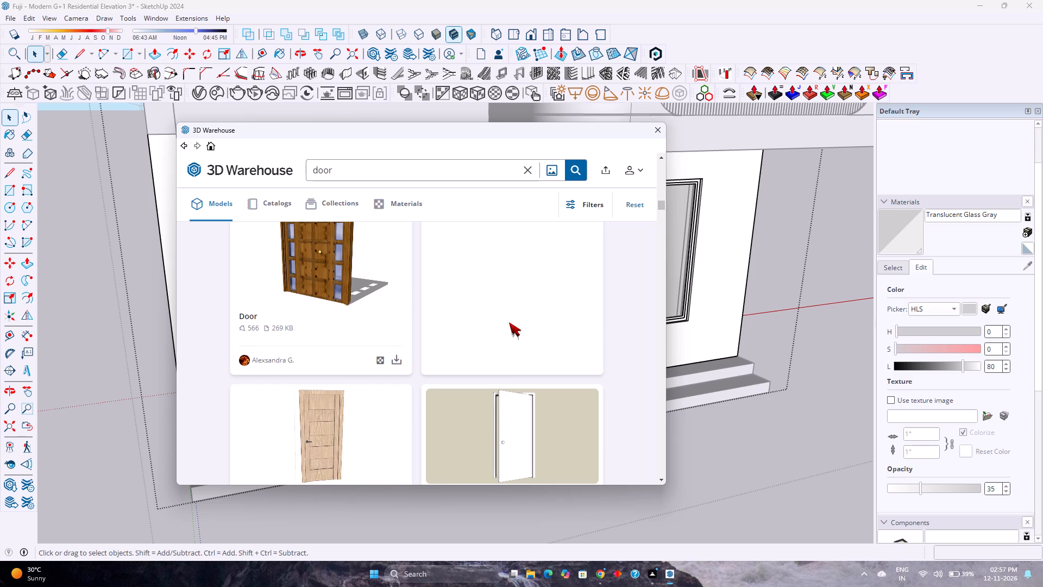
pyautogui.rightClick(509, 322)
pyautogui.scroll(-1, 509, 322)
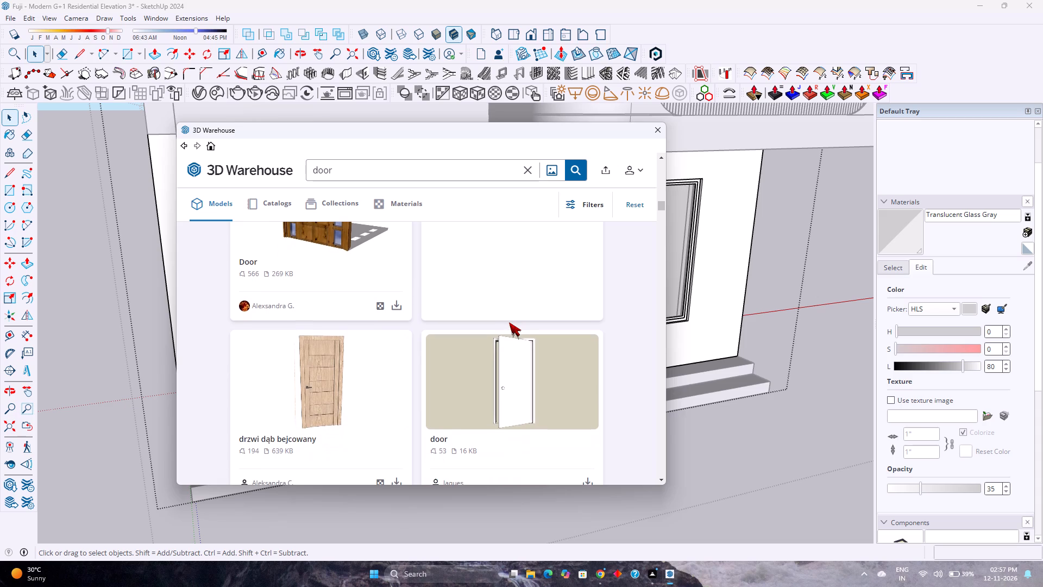
pyautogui.scroll(1, 509, 322)
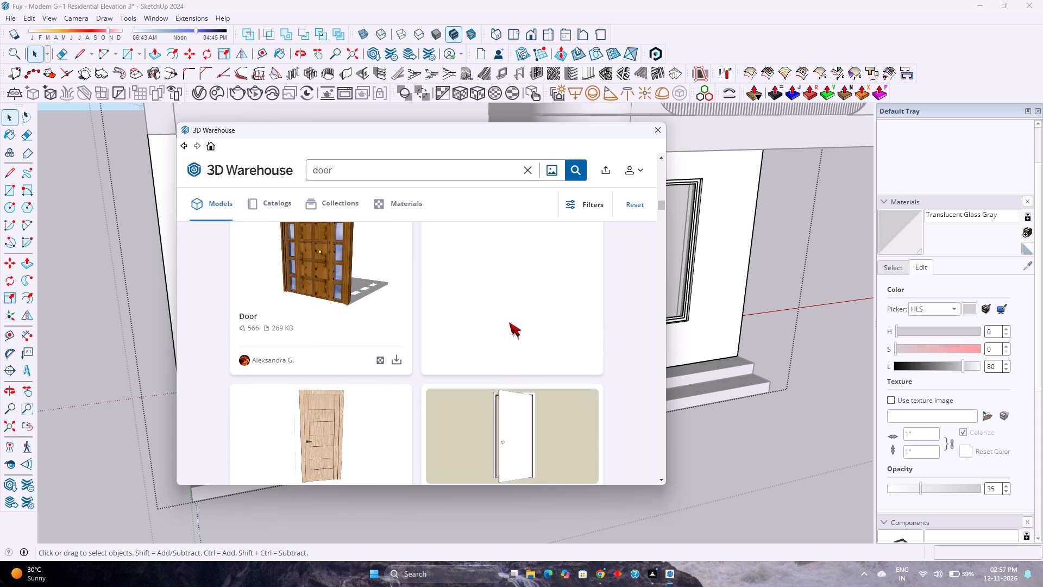
pyautogui.scroll(-1, 509, 322)
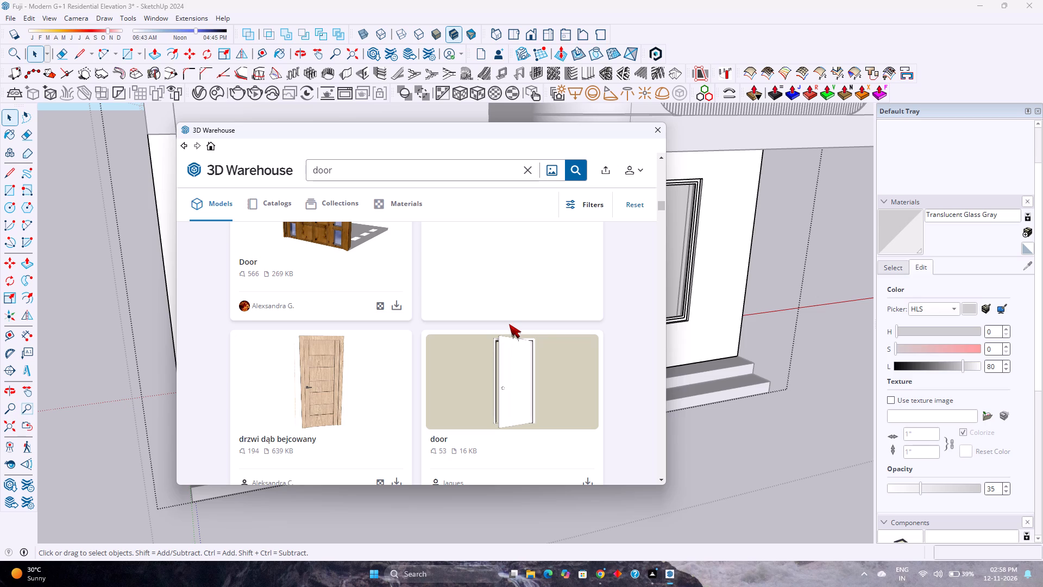
pyautogui.scroll(1, 509, 324)
pyautogui.scroll(-1, 509, 324)
pyautogui.click(664, 320)
pyautogui.scroll(2, 527, 343)
pyautogui.scroll(-1, 527, 343)
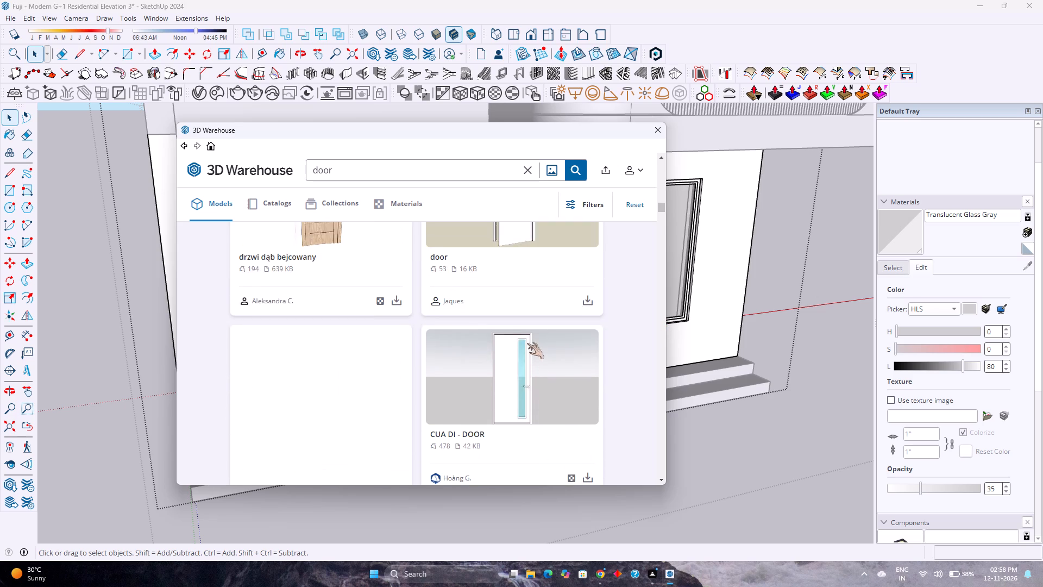
pyautogui.scroll(-3, 527, 343)
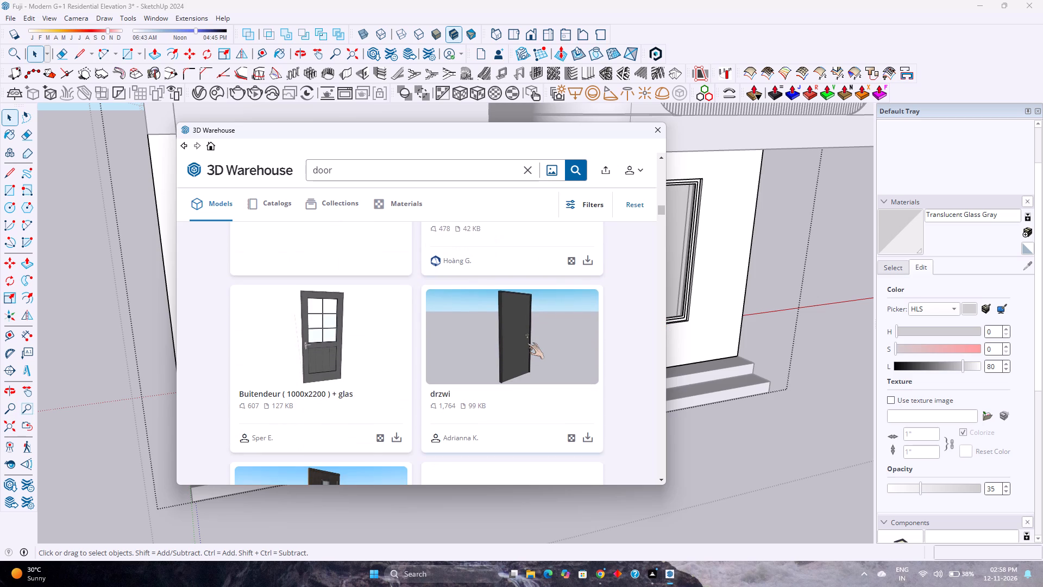
pyautogui.scroll(2, 527, 343)
pyautogui.scroll(-1, 527, 343)
pyautogui.scroll(2, 527, 343)
pyautogui.scroll(-2, 527, 343)
pyautogui.scroll(2, 527, 343)
pyautogui.scroll(-2, 527, 343)
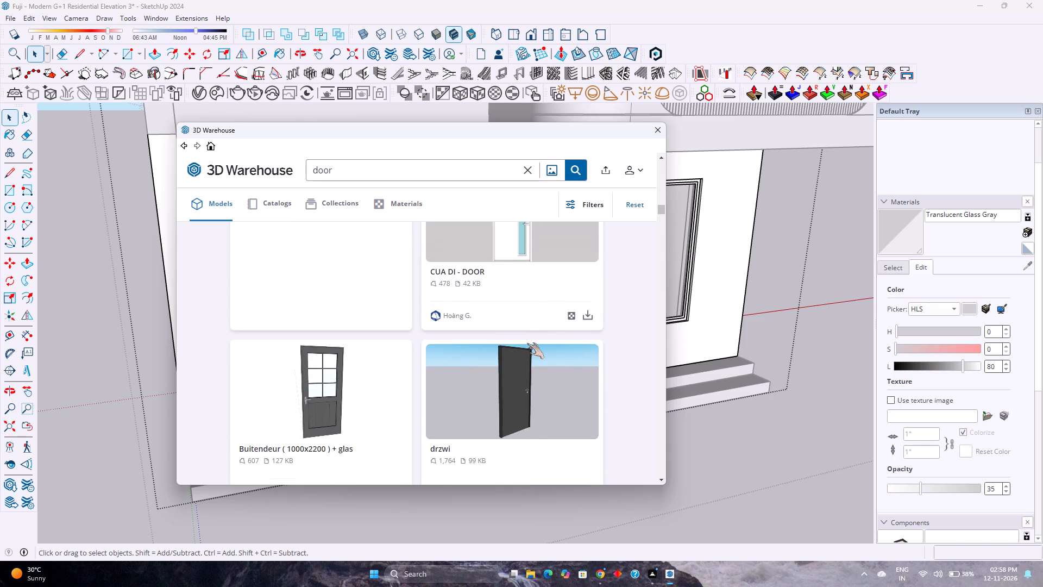
pyautogui.scroll(1, 527, 343)
pyautogui.moveTo(527, 343); pyautogui.dragTo(518, 357, button='right')
pyautogui.scroll(-5, 527, 343)
pyautogui.scroll(2, 527, 343)
pyautogui.scroll(2, 411, 418)
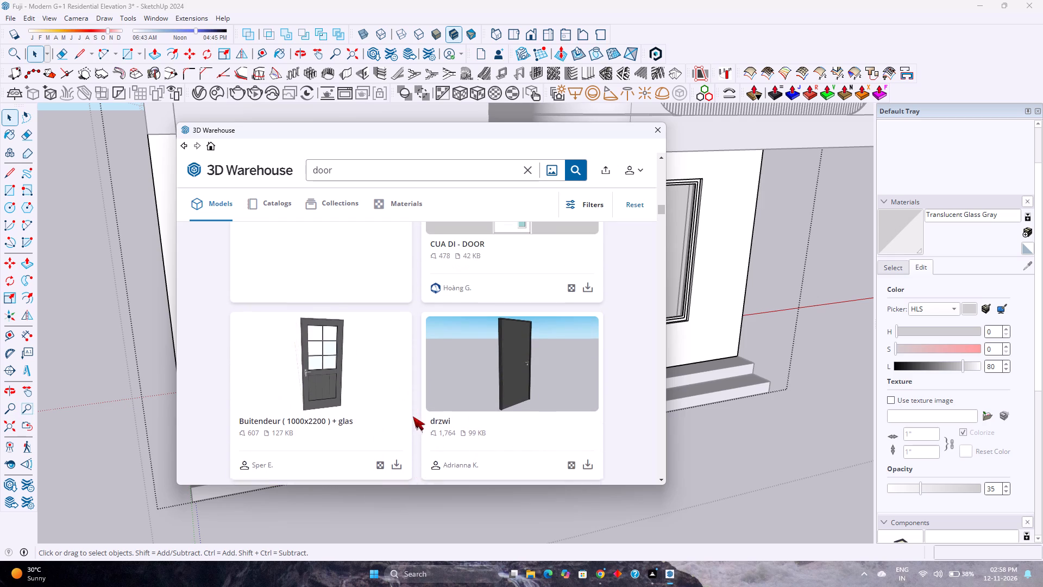
# Go back further through the 3D Warehouse door models and examine the modern wooden main-entrance door among the candidates.
pyautogui.scroll(6, 417, 414)
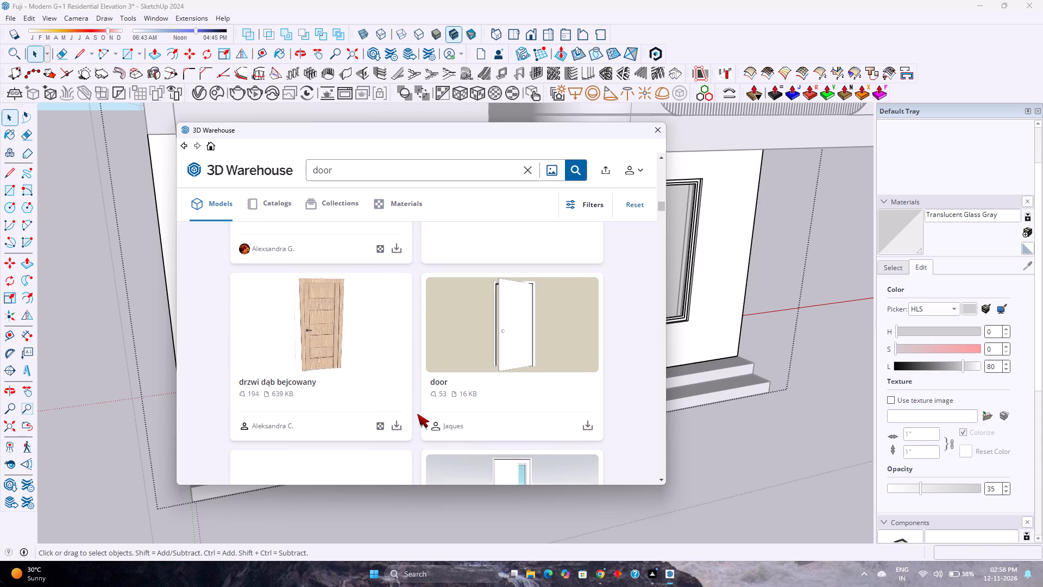
pyautogui.scroll(-3, 417, 414)
pyautogui.scroll(7, 417, 414)
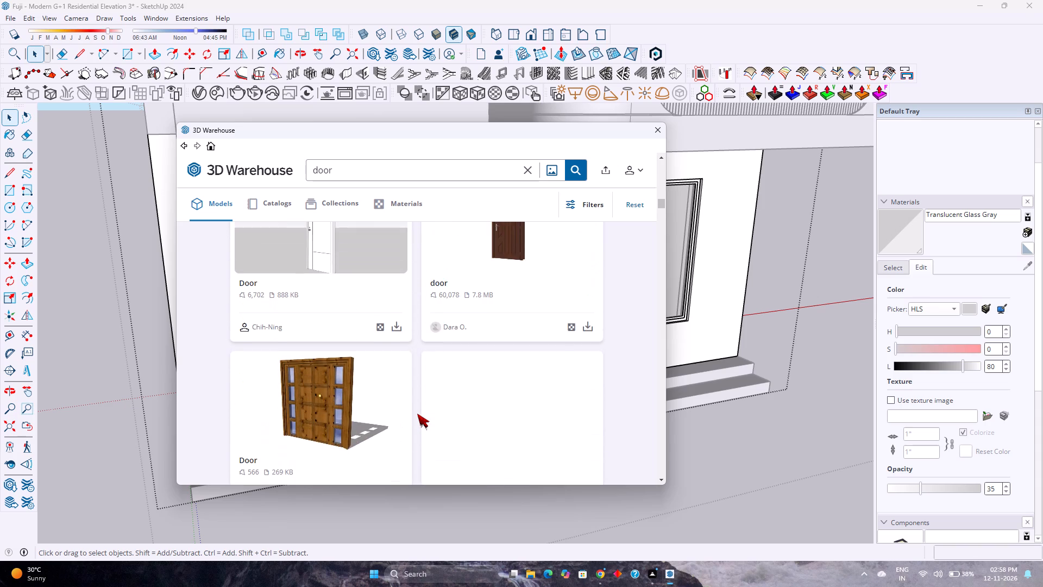
pyautogui.scroll(3, 417, 414)
pyautogui.scroll(-2, 417, 414)
pyautogui.scroll(2, 417, 414)
pyautogui.scroll(-2, 417, 414)
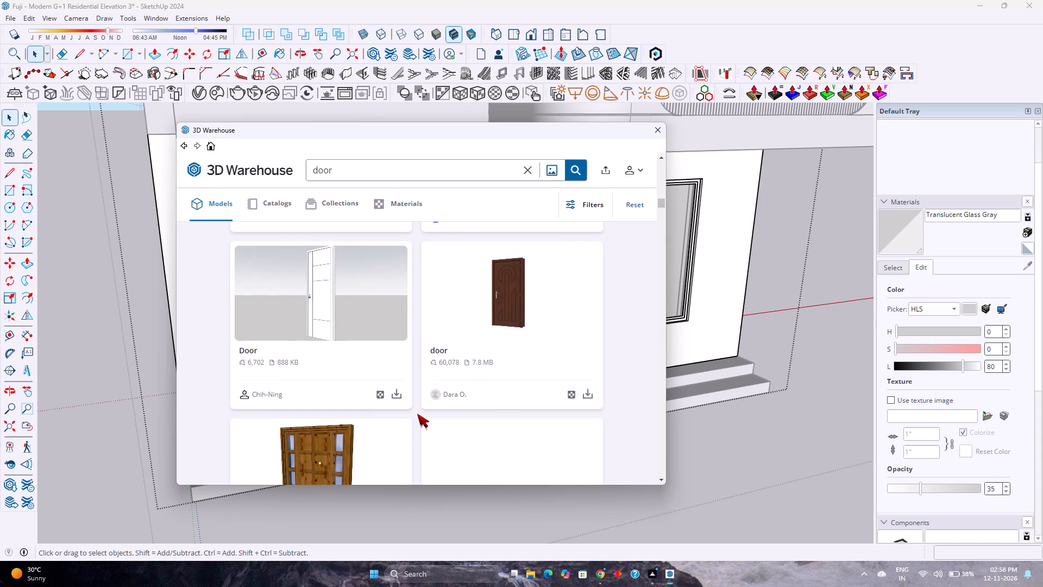
pyautogui.scroll(12, 417, 414)
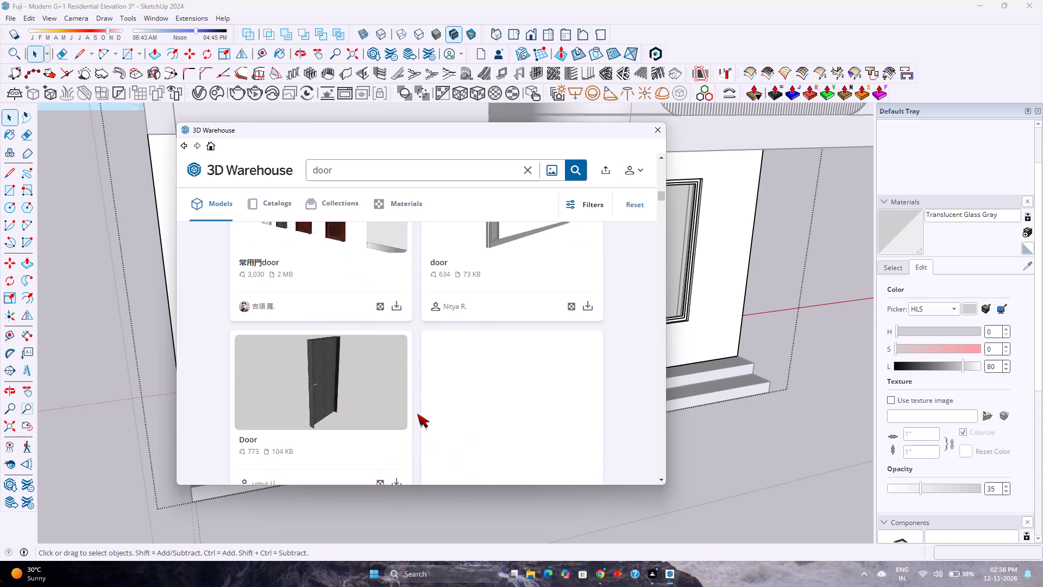
pyautogui.scroll(7, 417, 414)
pyautogui.scroll(-1, 417, 414)
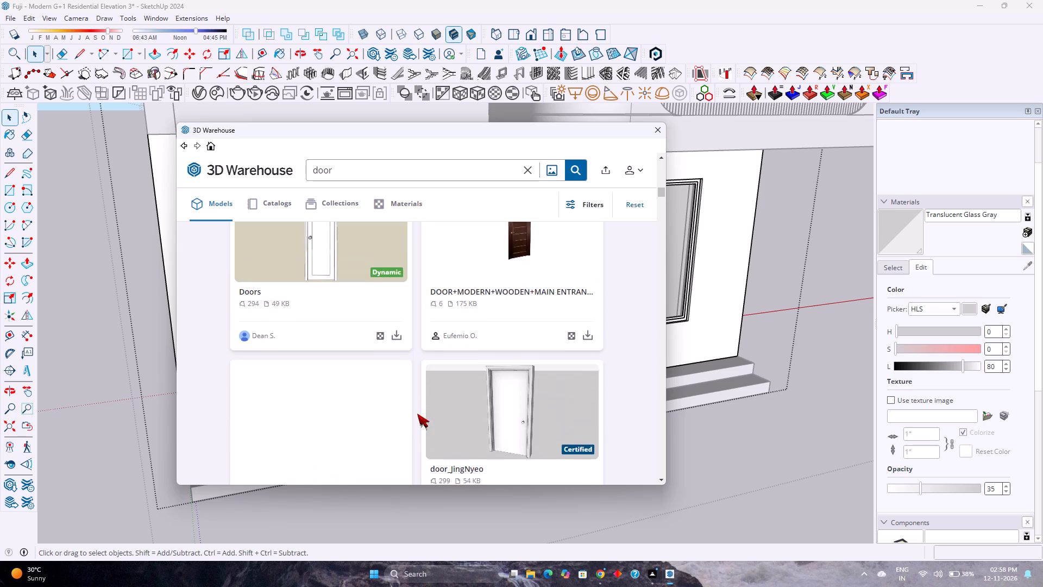
pyautogui.scroll(2, 417, 414)
pyautogui.scroll(-3, 417, 414)
pyautogui.scroll(4, 417, 414)
pyautogui.scroll(-3, 417, 414)
pyautogui.scroll(2, 417, 414)
pyautogui.scroll(-3, 417, 414)
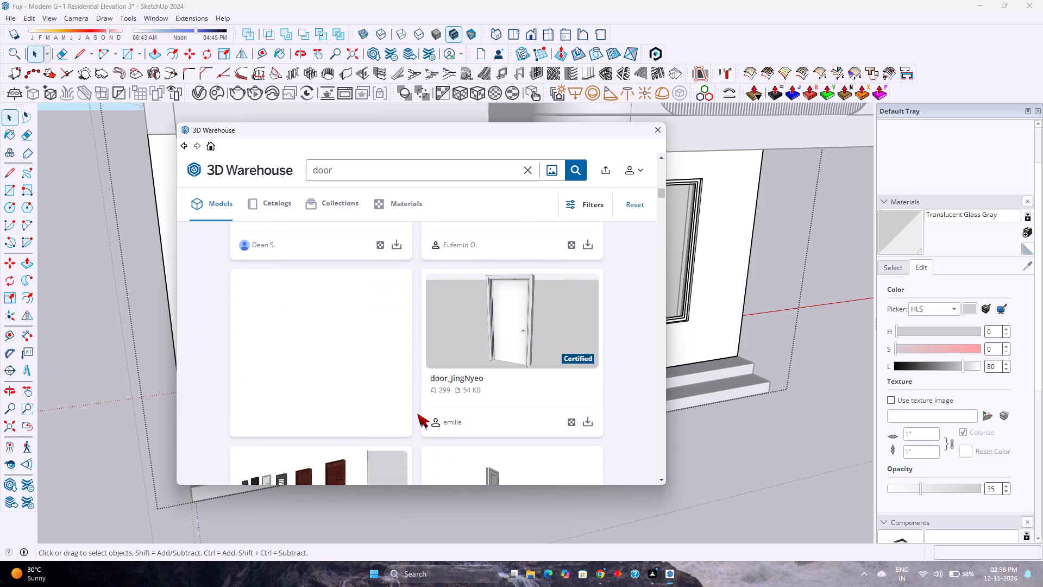
pyautogui.scroll(3, 417, 414)
pyautogui.scroll(-1, 417, 414)
pyautogui.scroll(1, 417, 414)
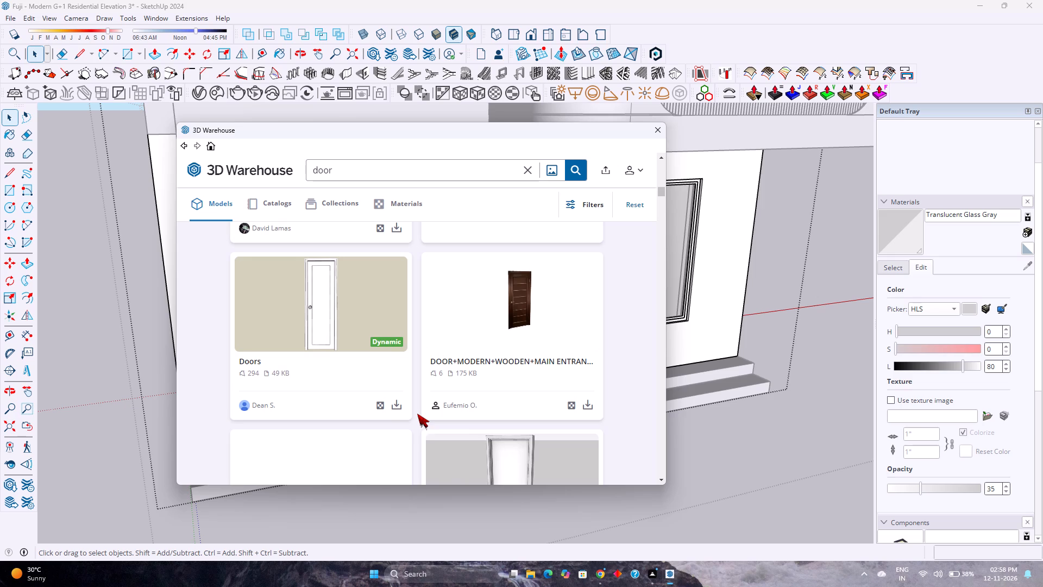
pyautogui.scroll(-2, 417, 414)
pyautogui.scroll(3, 417, 414)
pyautogui.scroll(-2, 417, 414)
pyautogui.scroll(2, 417, 414)
pyautogui.scroll(-2, 417, 414)
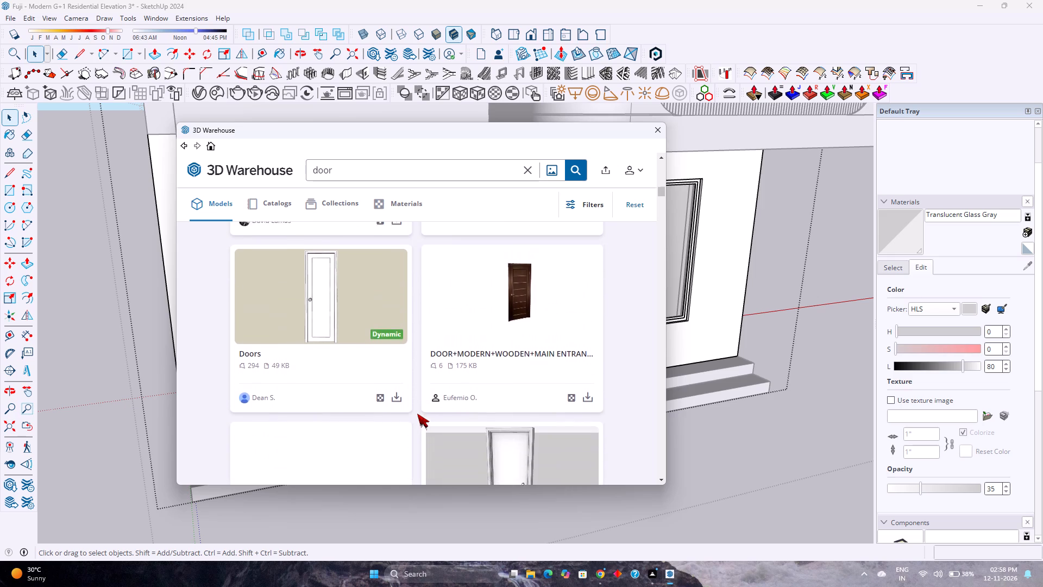
pyautogui.scroll(2, 417, 414)
pyautogui.scroll(-5, 417, 414)
pyautogui.scroll(1, 417, 414)
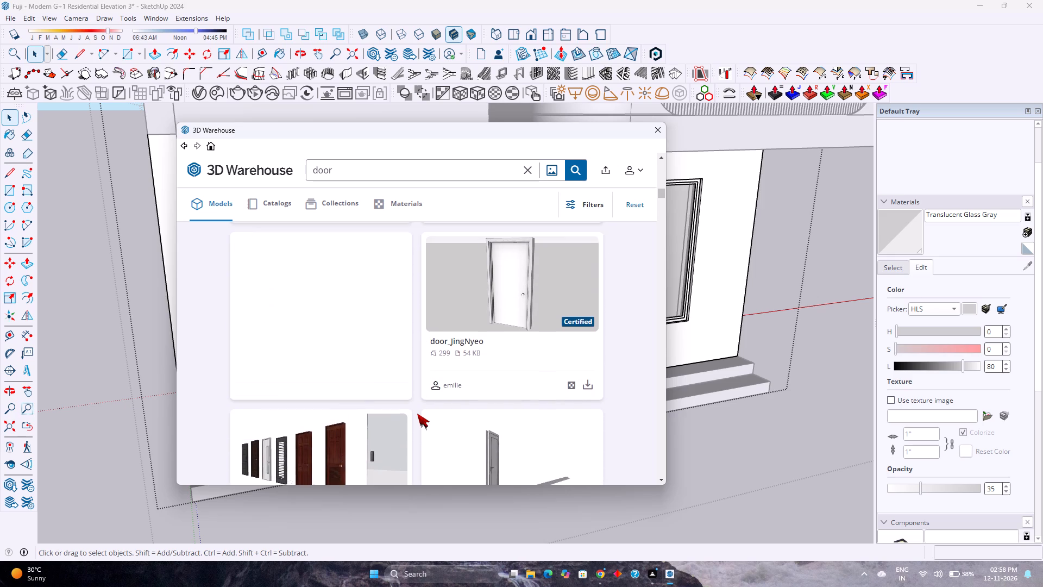
pyautogui.scroll(1, 417, 414)
pyautogui.scroll(-3, 417, 414)
pyautogui.scroll(2, 417, 414)
# Look further down the 3D Warehouse "door" models, comparing wooden, white and glazed doors as candidates for the ground-floor entrance doorway.
pyautogui.scroll(-7, 417, 414)
pyautogui.scroll(-3, 330, 413)
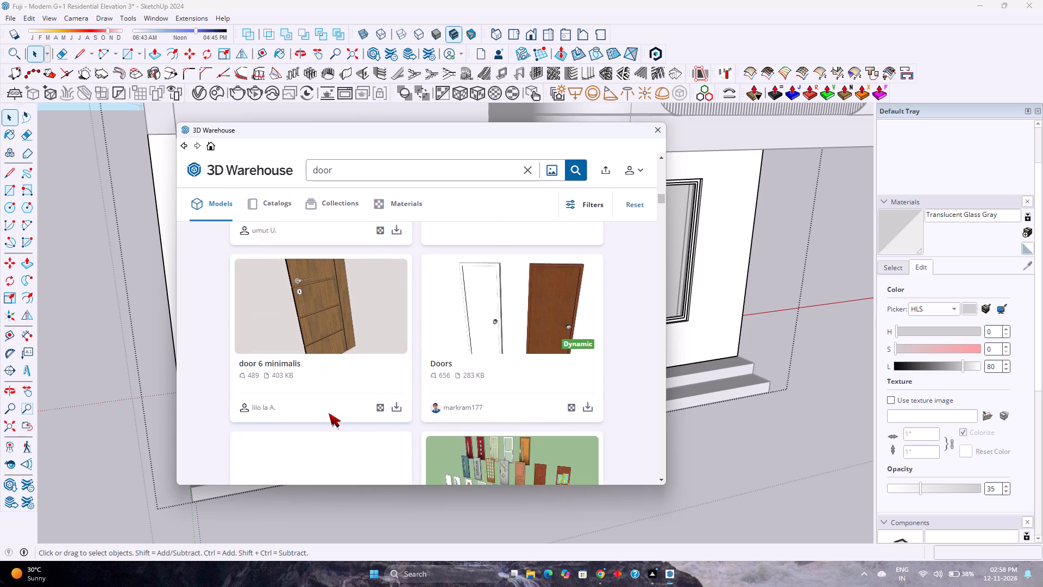
pyautogui.scroll(3, 329, 413)
pyautogui.scroll(-11, 329, 413)
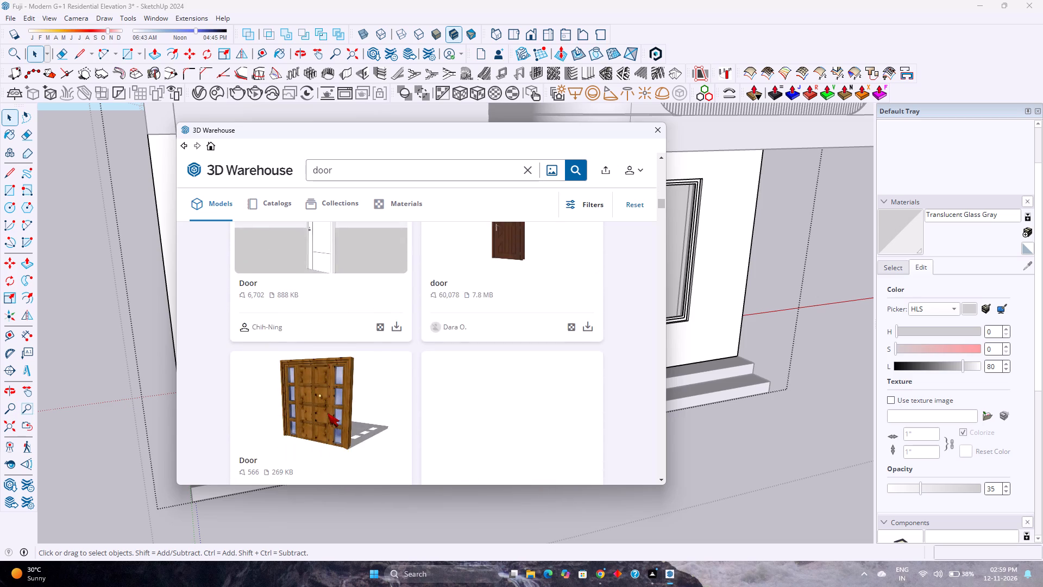
pyautogui.scroll(-8, 328, 413)
pyautogui.scroll(1, 328, 413)
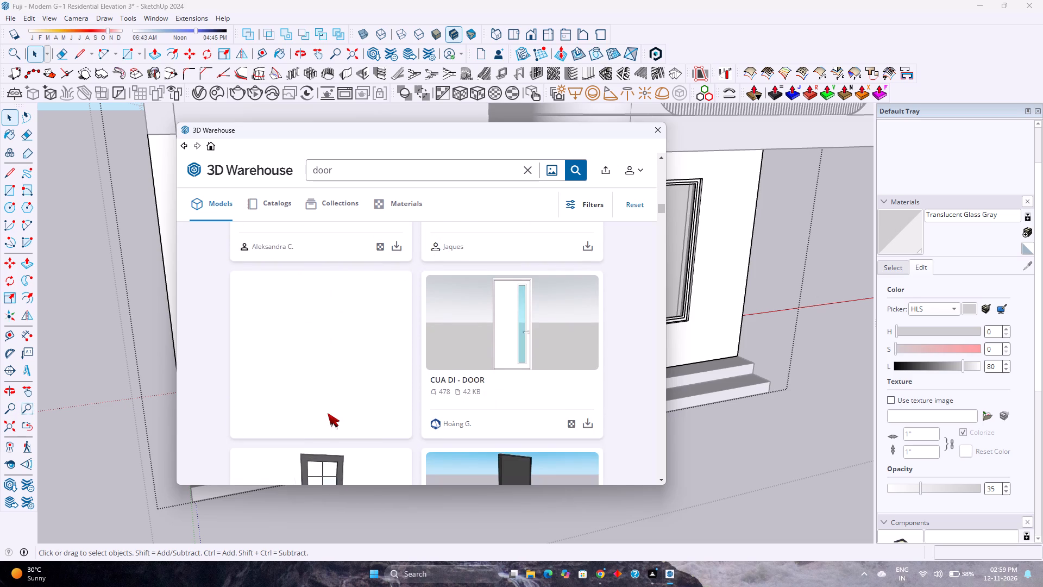
pyautogui.scroll(2, 328, 413)
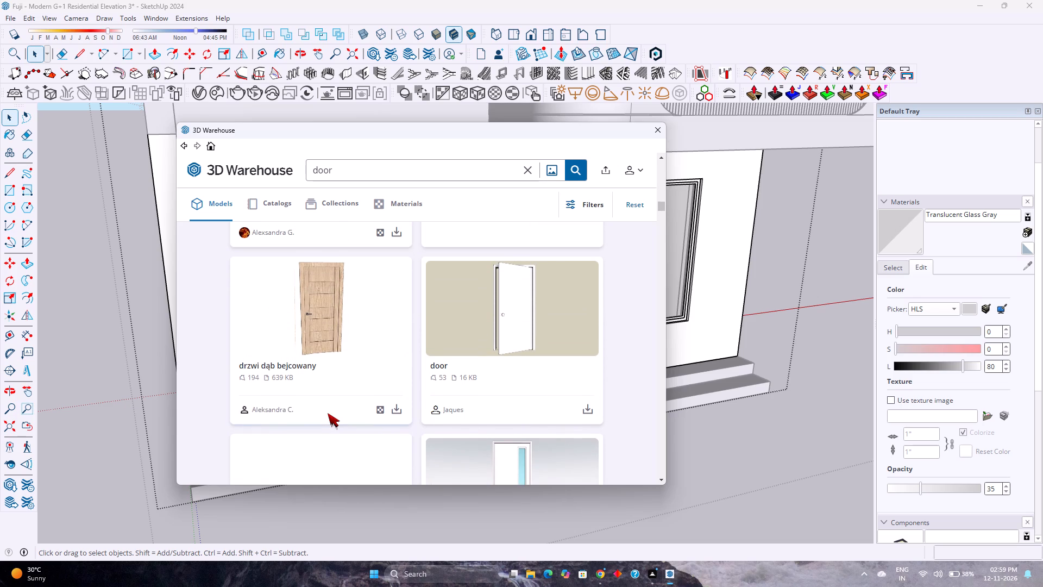
pyautogui.scroll(-3, 328, 413)
pyautogui.scroll(2, 328, 413)
pyautogui.scroll(-1, 328, 413)
pyautogui.scroll(1, 328, 413)
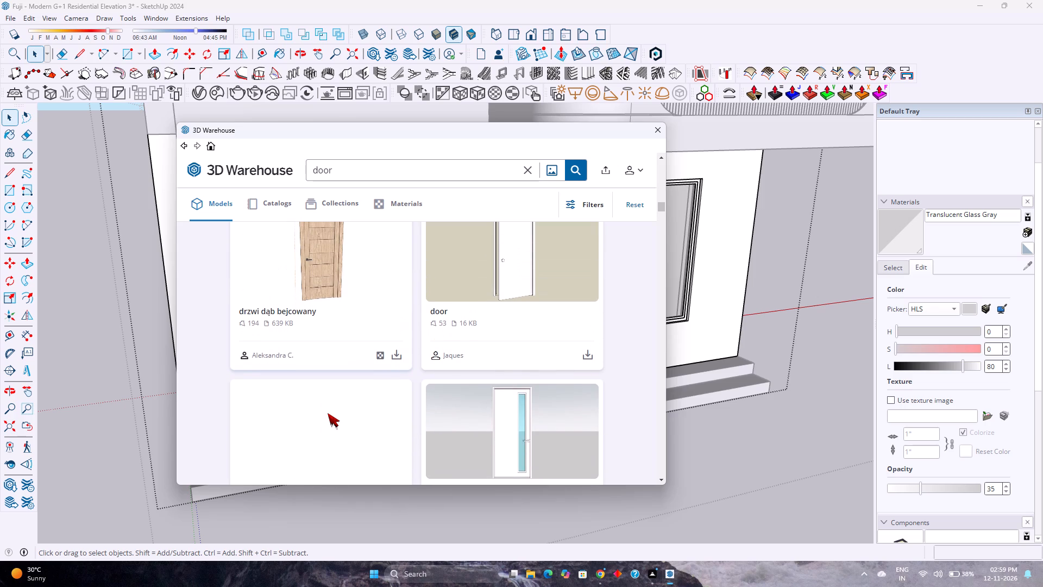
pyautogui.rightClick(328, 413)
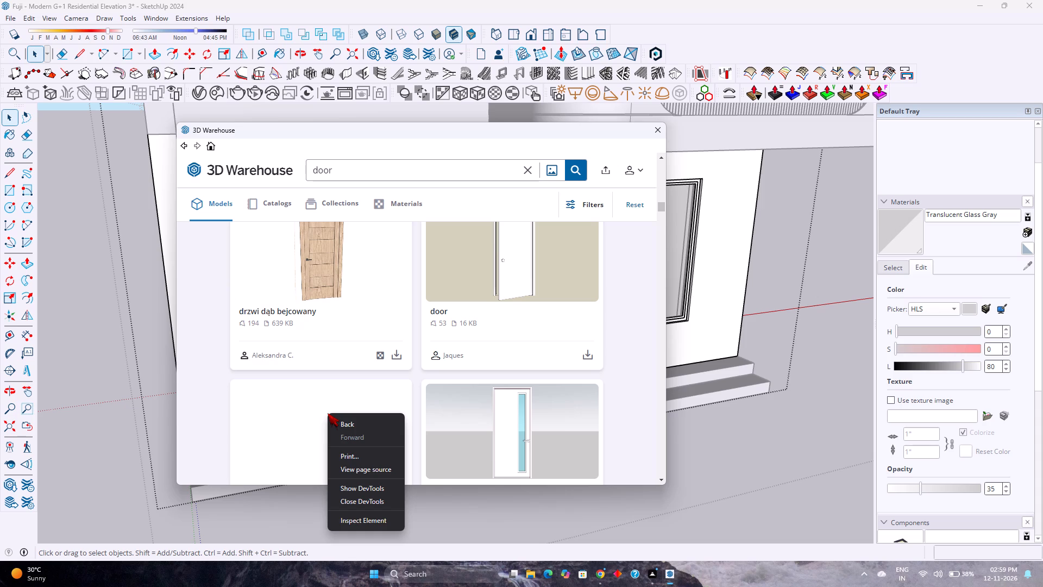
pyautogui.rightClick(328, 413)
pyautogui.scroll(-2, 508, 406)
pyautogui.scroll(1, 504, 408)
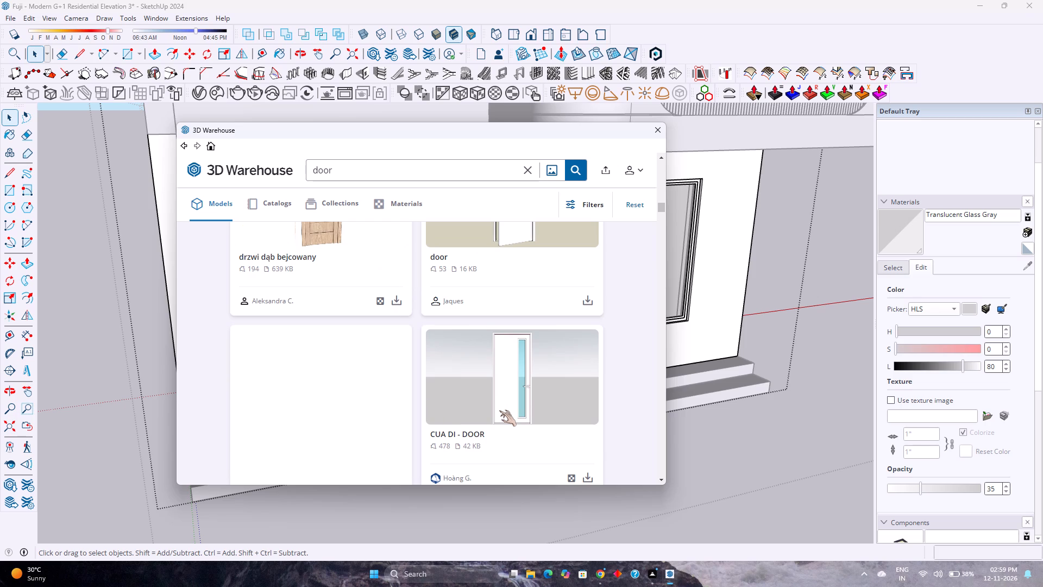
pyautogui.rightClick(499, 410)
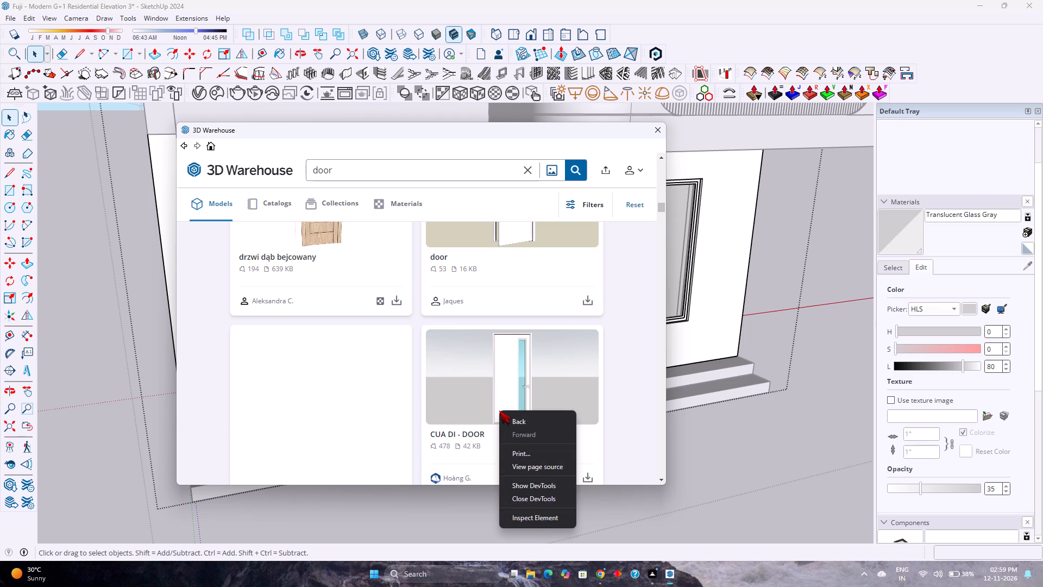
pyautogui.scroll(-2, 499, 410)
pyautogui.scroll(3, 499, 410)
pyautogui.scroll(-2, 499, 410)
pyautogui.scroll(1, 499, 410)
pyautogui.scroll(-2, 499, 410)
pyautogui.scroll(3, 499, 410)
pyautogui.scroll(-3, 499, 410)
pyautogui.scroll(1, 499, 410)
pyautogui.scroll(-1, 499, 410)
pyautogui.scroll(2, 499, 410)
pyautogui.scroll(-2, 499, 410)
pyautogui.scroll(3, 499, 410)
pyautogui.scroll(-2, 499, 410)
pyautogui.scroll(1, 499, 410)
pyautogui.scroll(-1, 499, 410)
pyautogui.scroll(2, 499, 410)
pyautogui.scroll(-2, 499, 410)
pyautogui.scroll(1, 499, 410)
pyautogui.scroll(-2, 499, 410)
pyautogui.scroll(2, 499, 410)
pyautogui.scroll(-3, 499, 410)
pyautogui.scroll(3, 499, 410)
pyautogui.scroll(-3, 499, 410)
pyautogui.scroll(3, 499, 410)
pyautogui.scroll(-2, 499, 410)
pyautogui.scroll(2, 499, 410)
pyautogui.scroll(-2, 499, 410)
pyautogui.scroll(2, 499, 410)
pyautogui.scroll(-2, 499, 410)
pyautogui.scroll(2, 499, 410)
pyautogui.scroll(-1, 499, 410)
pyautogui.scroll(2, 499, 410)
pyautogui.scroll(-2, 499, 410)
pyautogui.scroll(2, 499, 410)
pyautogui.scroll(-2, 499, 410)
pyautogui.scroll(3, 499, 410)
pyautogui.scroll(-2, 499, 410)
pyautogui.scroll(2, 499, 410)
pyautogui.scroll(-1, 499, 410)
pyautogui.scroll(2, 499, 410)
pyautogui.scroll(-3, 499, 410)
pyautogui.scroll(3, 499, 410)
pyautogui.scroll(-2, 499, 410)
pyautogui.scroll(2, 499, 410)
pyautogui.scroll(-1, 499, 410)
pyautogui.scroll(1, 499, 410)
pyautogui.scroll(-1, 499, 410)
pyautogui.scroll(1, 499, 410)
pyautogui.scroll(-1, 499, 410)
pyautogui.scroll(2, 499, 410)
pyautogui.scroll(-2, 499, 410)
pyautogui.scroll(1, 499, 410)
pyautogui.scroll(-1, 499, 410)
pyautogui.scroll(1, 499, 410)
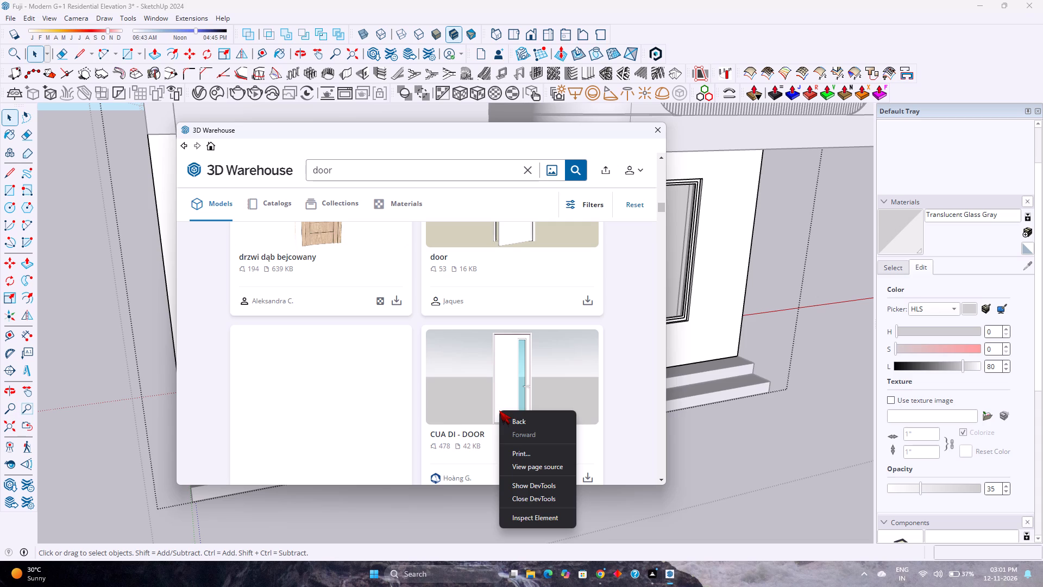
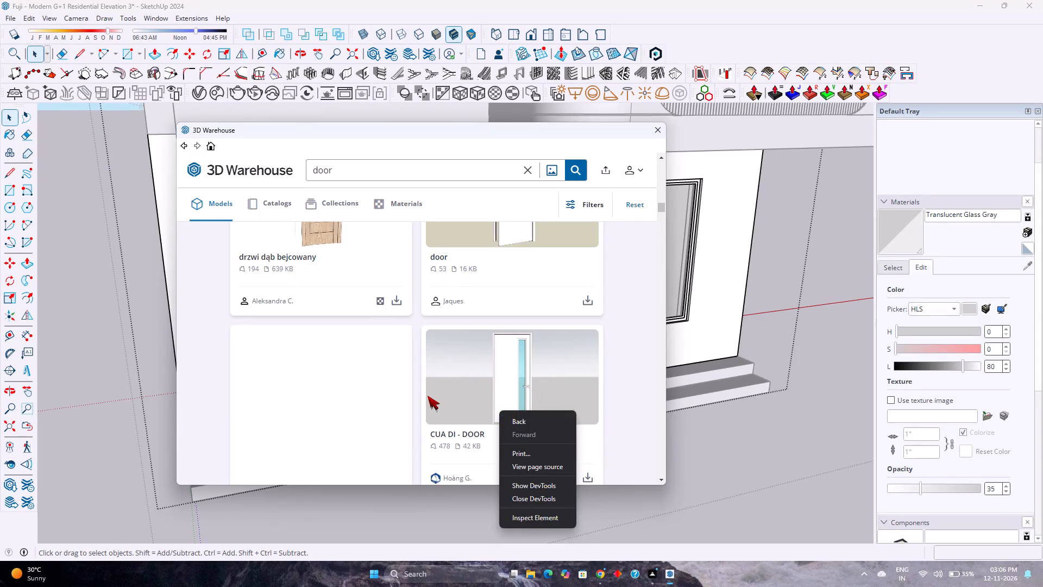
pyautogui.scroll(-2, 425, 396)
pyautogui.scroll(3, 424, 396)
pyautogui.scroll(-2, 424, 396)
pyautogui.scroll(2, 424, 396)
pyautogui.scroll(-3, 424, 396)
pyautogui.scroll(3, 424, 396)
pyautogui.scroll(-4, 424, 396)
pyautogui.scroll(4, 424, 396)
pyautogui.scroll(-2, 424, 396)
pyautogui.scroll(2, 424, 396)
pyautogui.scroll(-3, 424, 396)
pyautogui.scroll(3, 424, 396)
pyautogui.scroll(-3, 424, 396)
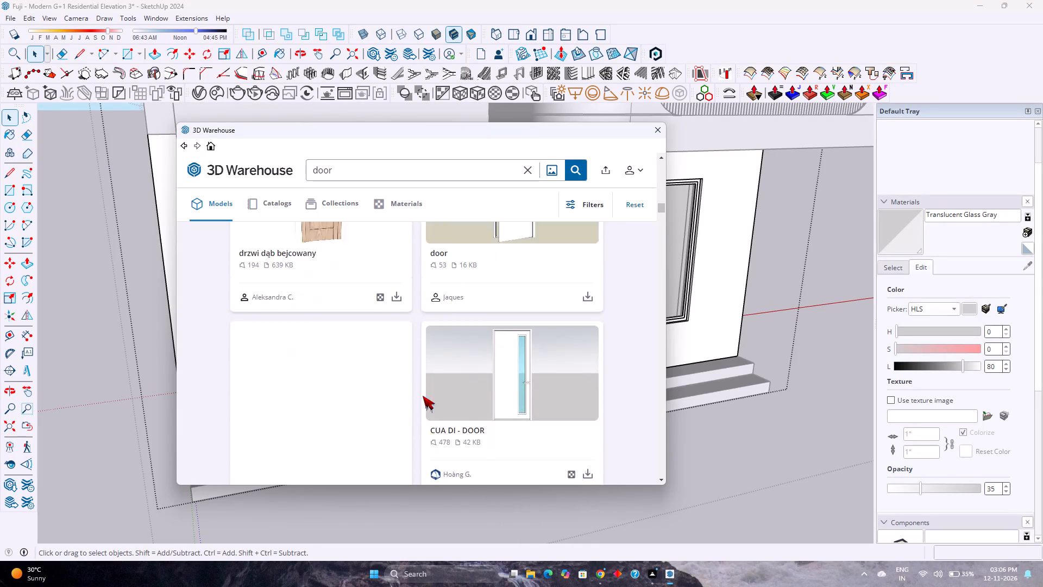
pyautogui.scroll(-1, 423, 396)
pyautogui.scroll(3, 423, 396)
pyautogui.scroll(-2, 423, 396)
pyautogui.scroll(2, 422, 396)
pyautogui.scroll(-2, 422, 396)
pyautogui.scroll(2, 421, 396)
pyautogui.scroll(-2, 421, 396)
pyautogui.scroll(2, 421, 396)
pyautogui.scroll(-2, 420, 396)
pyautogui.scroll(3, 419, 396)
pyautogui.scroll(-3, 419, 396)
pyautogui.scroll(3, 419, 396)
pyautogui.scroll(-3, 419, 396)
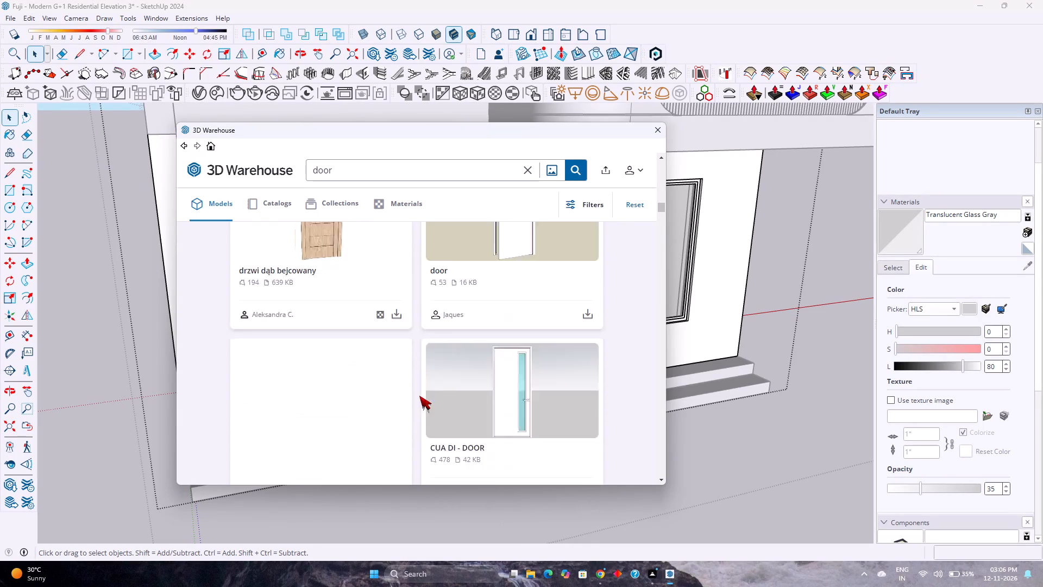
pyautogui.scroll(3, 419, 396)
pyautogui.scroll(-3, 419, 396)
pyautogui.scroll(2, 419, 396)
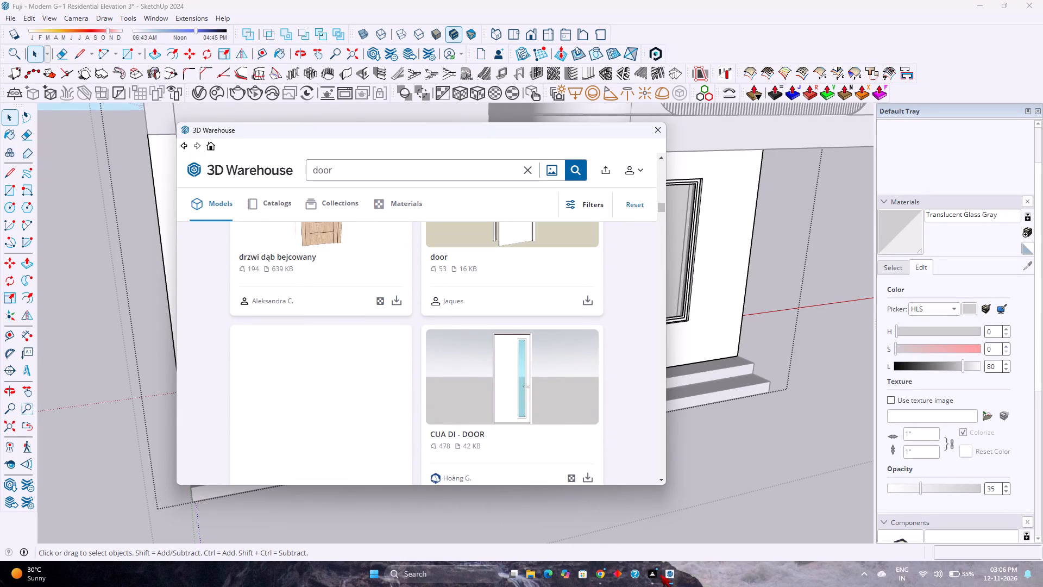
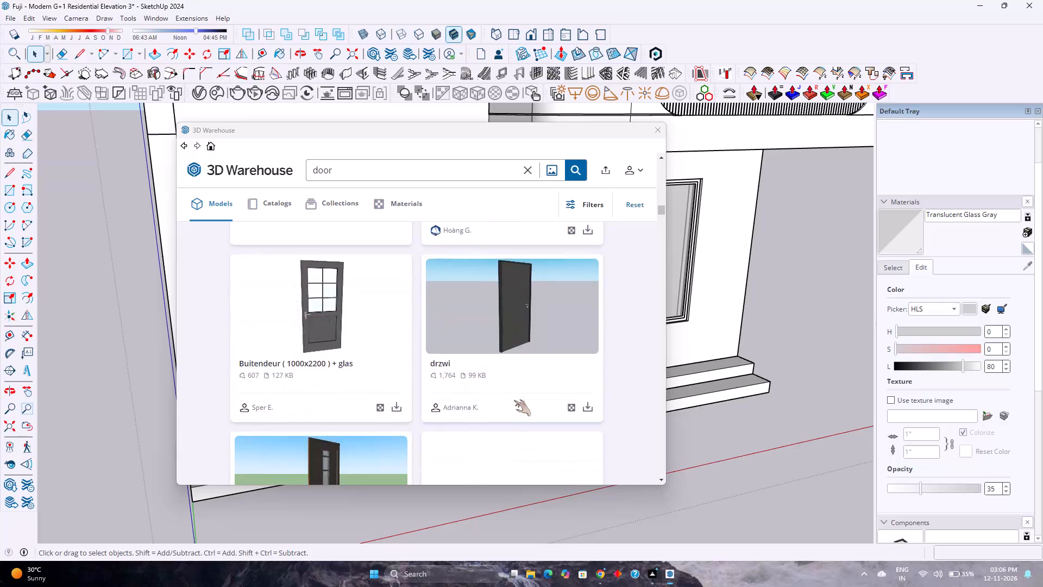
# Examine the 3D Warehouse door search results, comparing the glazed and solid single-leaf models for one that suits the entrance doorway.
pyautogui.scroll(-2, 514, 401)
pyautogui.scroll(2, 514, 401)
pyautogui.scroll(-1, 514, 403)
pyautogui.scroll(3, 514, 403)
pyautogui.scroll(-3, 514, 403)
pyautogui.scroll(2, 514, 403)
pyautogui.scroll(-2, 514, 403)
pyautogui.scroll(2, 514, 403)
pyautogui.scroll(-1, 514, 403)
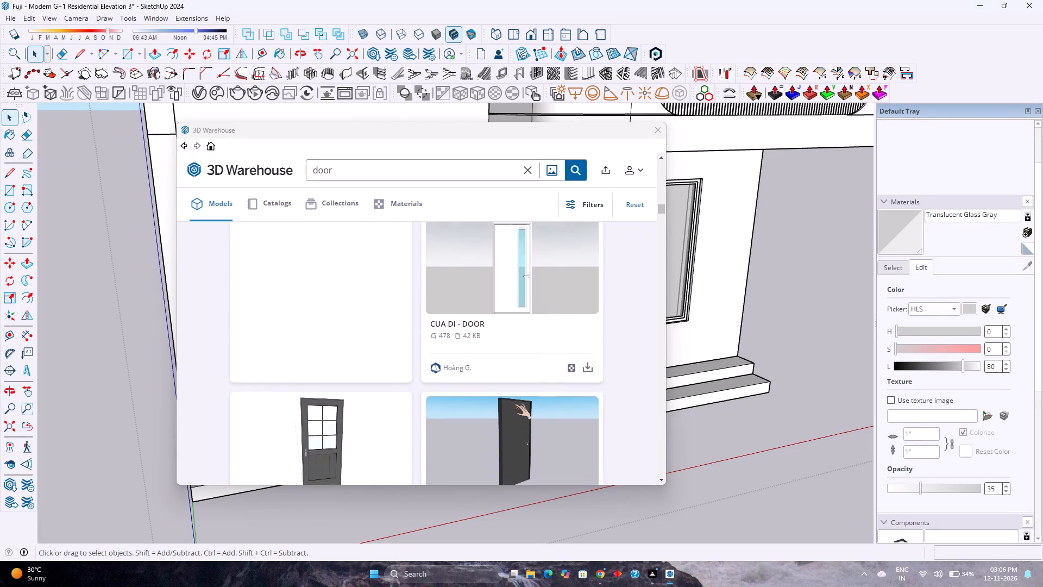
pyautogui.scroll(-1, 514, 403)
pyautogui.scroll(2, 514, 403)
pyautogui.scroll(-2, 514, 403)
pyautogui.scroll(2, 514, 403)
pyautogui.scroll(-1, 514, 403)
pyautogui.scroll(2, 514, 403)
pyautogui.scroll(-4, 514, 403)
pyautogui.scroll(3, 514, 403)
pyautogui.scroll(-3, 514, 403)
pyautogui.scroll(3, 514, 403)
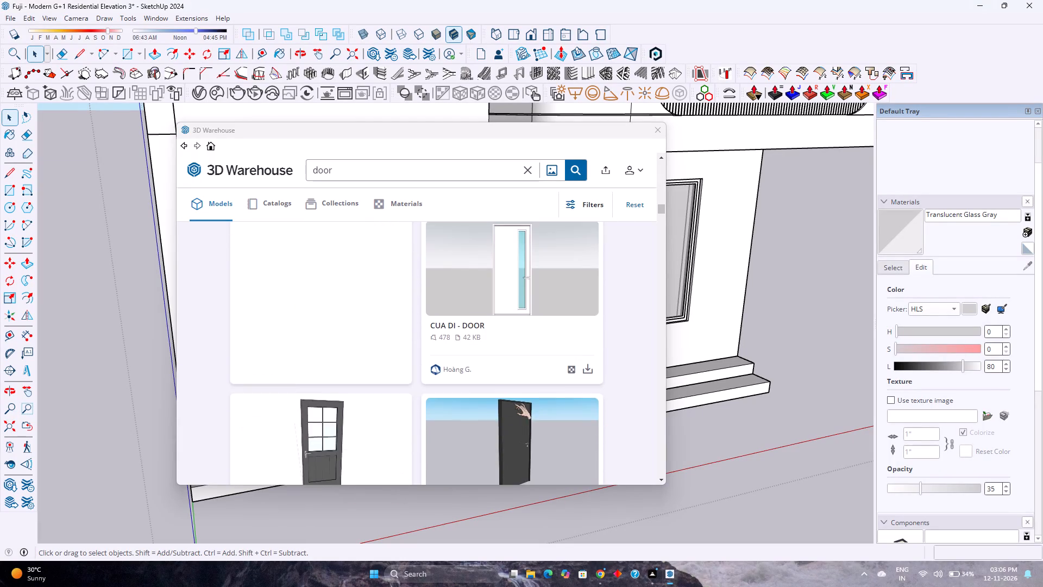
pyautogui.scroll(-3, 514, 403)
pyautogui.scroll(3, 514, 403)
pyautogui.scroll(-2, 514, 403)
pyautogui.scroll(2, 514, 403)
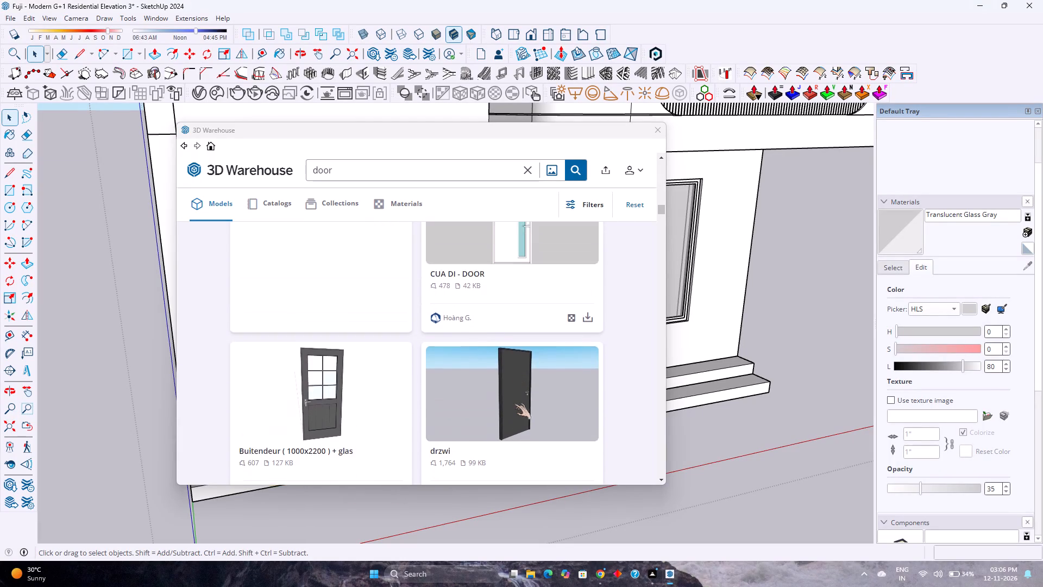
pyautogui.scroll(-2, 514, 403)
pyautogui.scroll(2, 514, 403)
pyautogui.scroll(-2, 514, 403)
pyautogui.scroll(1, 514, 403)
pyautogui.scroll(-1, 514, 403)
pyautogui.scroll(1, 514, 403)
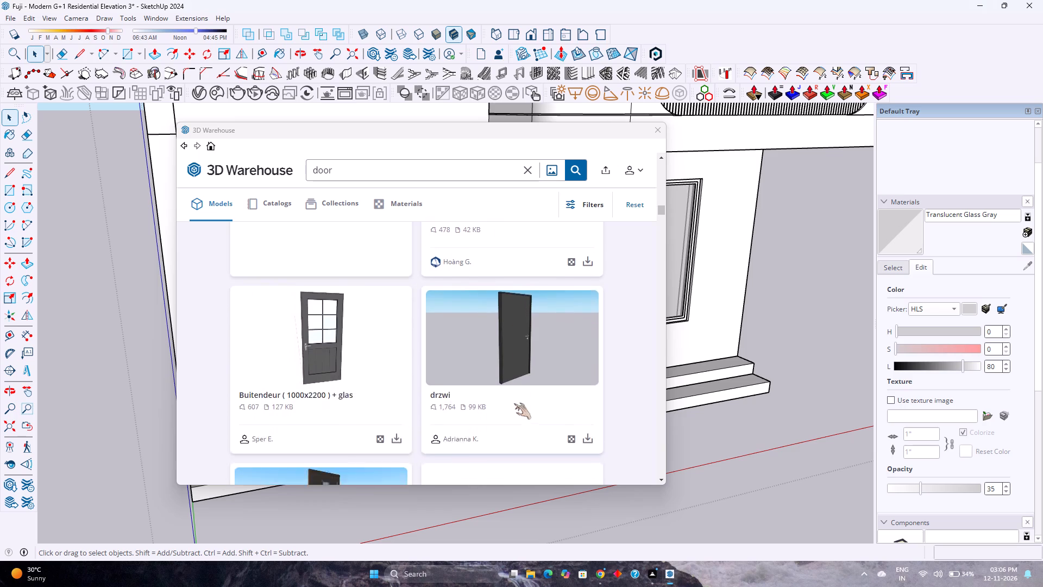
pyautogui.scroll(1, 514, 403)
pyautogui.scroll(-2, 514, 403)
pyautogui.scroll(2, 514, 403)
pyautogui.scroll(-3, 514, 403)
pyautogui.scroll(3, 514, 403)
pyautogui.scroll(-3, 514, 403)
pyautogui.scroll(3, 514, 403)
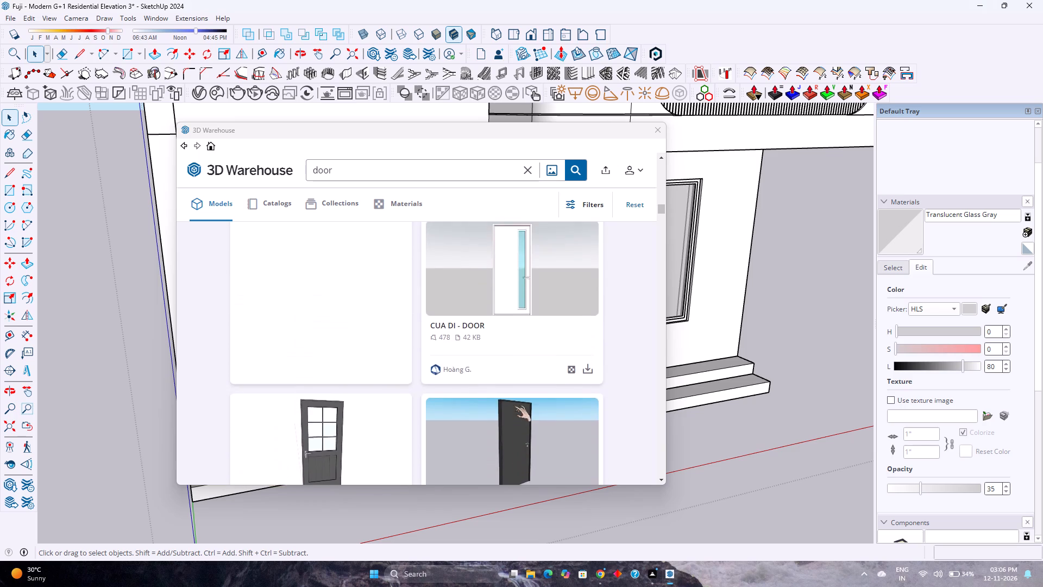
pyautogui.scroll(-3, 514, 405)
pyautogui.scroll(3, 514, 405)
pyautogui.scroll(-3, 514, 405)
pyautogui.scroll(3, 514, 405)
pyautogui.scroll(-3, 514, 405)
pyautogui.scroll(3, 514, 405)
pyautogui.scroll(-3, 514, 405)
pyautogui.scroll(3, 514, 405)
pyautogui.scroll(-3, 514, 405)
pyautogui.scroll(2, 514, 405)
pyautogui.scroll(-1, 514, 405)
pyautogui.scroll(1, 514, 405)
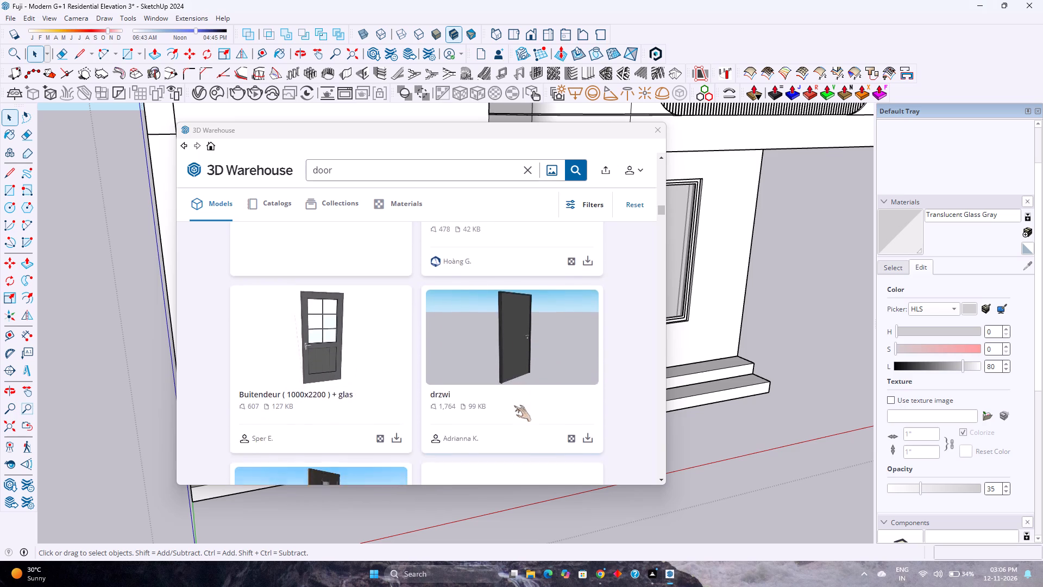
pyautogui.scroll(-3, 514, 405)
pyautogui.scroll(4, 514, 405)
pyautogui.scroll(-2, 514, 405)
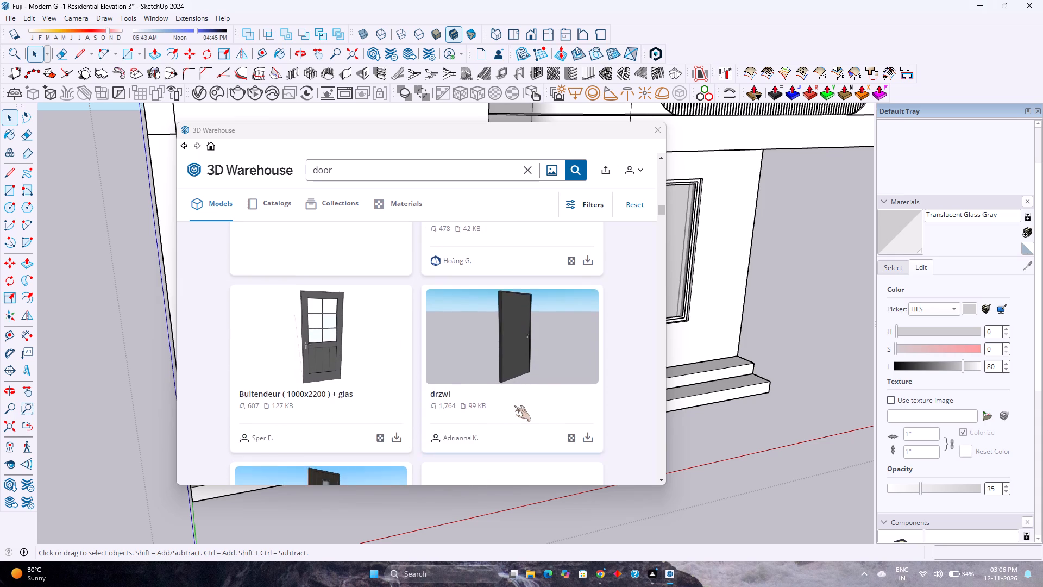
pyautogui.scroll(1, 514, 405)
pyautogui.scroll(-2, 514, 405)
pyautogui.scroll(2, 514, 405)
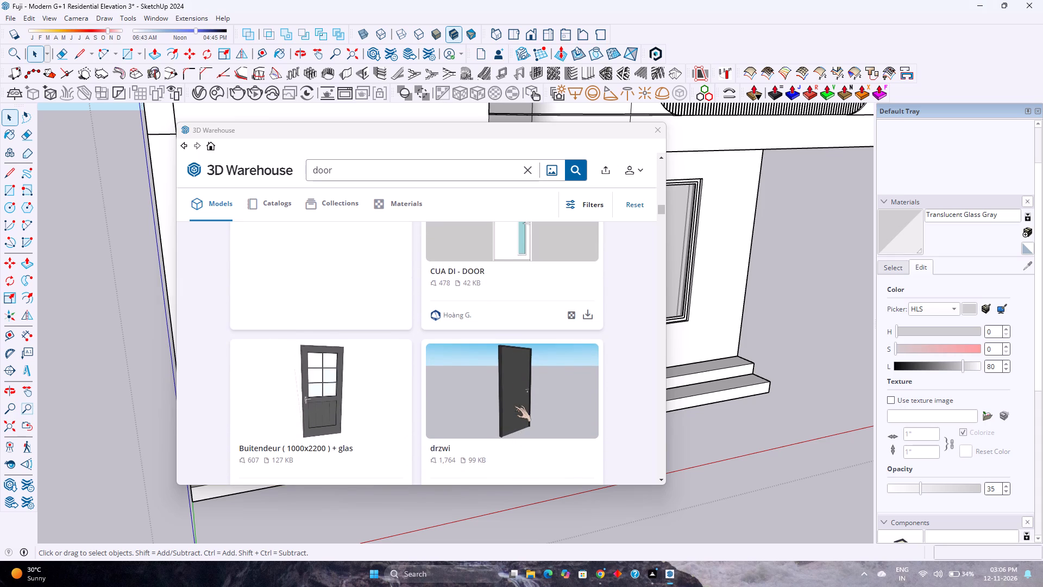
pyautogui.scroll(-2, 514, 405)
pyautogui.scroll(2, 514, 405)
pyautogui.scroll(-2, 514, 405)
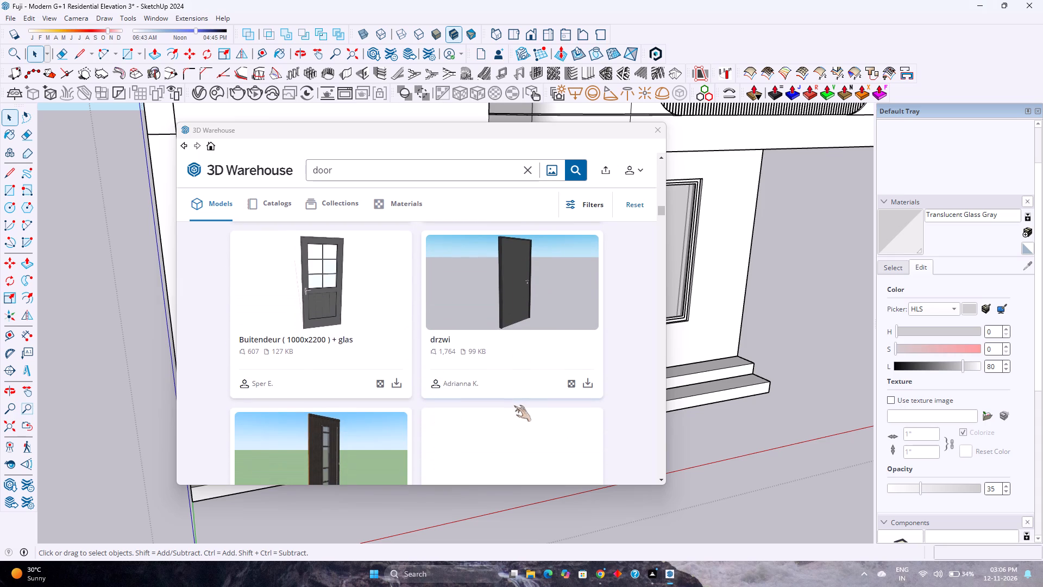
pyautogui.scroll(2, 514, 405)
pyautogui.scroll(-4, 514, 405)
pyautogui.scroll(1, 514, 405)
pyautogui.scroll(-3, 514, 405)
pyautogui.scroll(3, 514, 405)
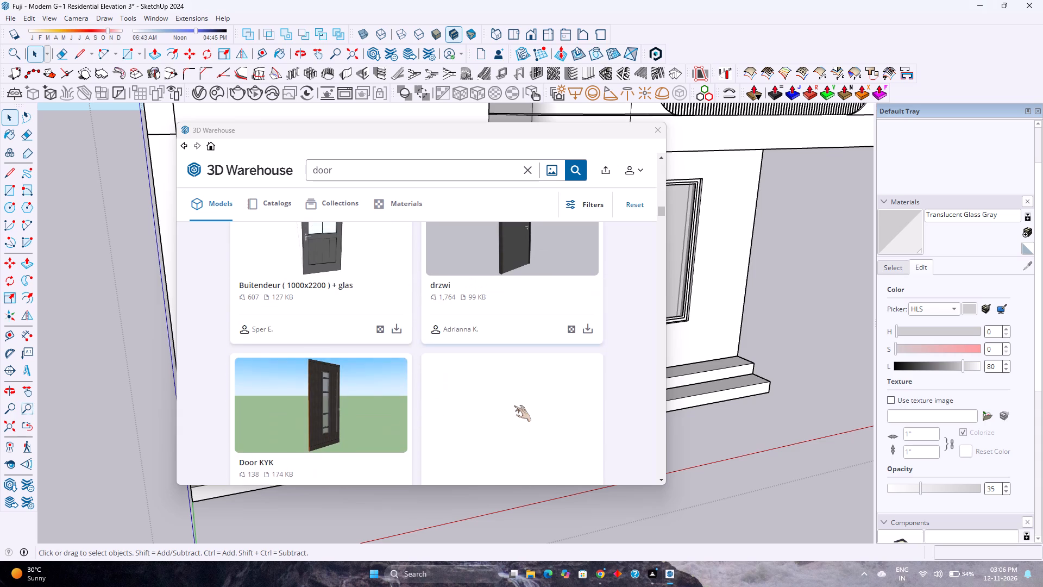
pyautogui.scroll(-3, 514, 405)
pyautogui.scroll(3, 514, 405)
pyautogui.scroll(-3, 514, 405)
pyautogui.scroll(3, 514, 405)
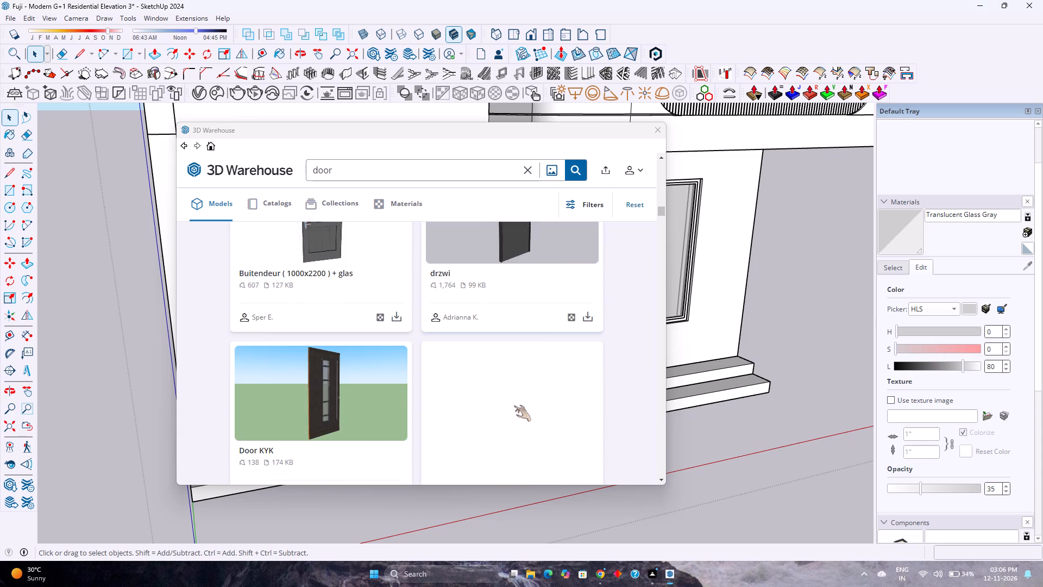
pyautogui.scroll(-3, 514, 405)
pyautogui.scroll(3, 514, 405)
pyautogui.scroll(-3, 514, 405)
pyautogui.scroll(2, 514, 405)
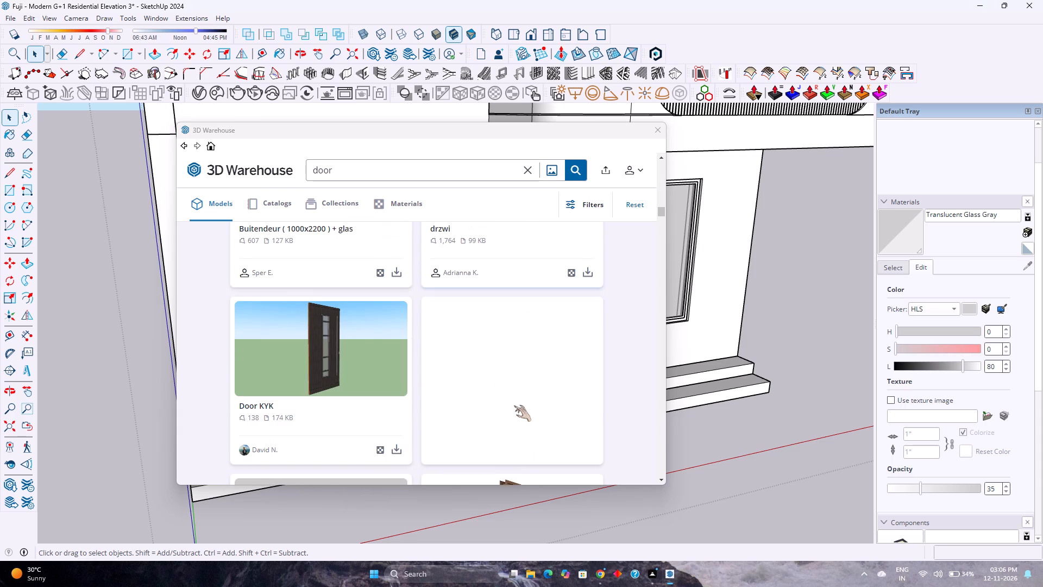
pyautogui.scroll(3, 389, 388)
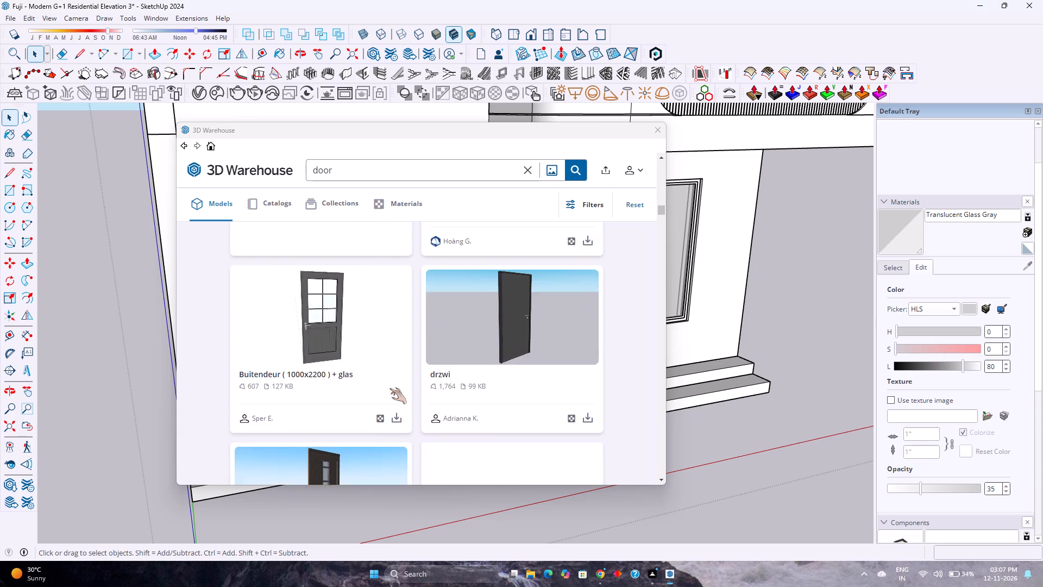
pyautogui.scroll(3, 389, 388)
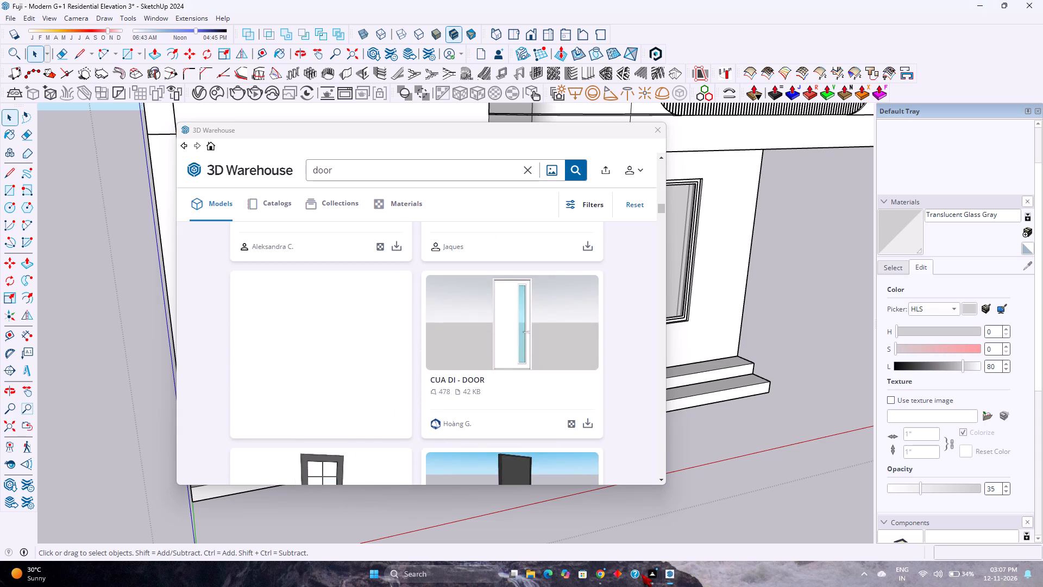
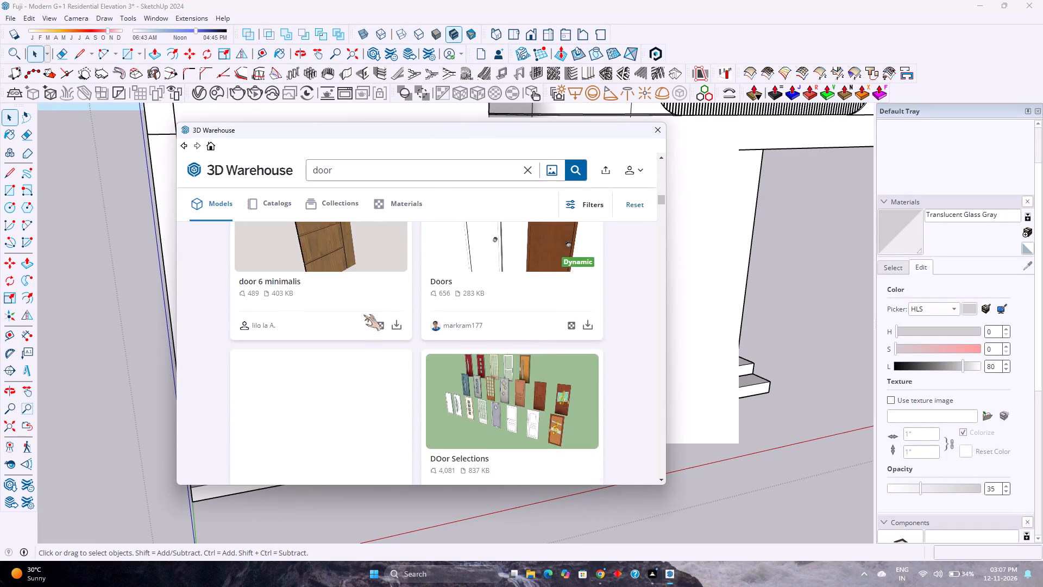
# Download the DOOR+MODERN+WOODEN+MAIN ENTRAN... model from the 3D Warehouse door results and place it in front of the house.
pyautogui.scroll(14, 363, 315)
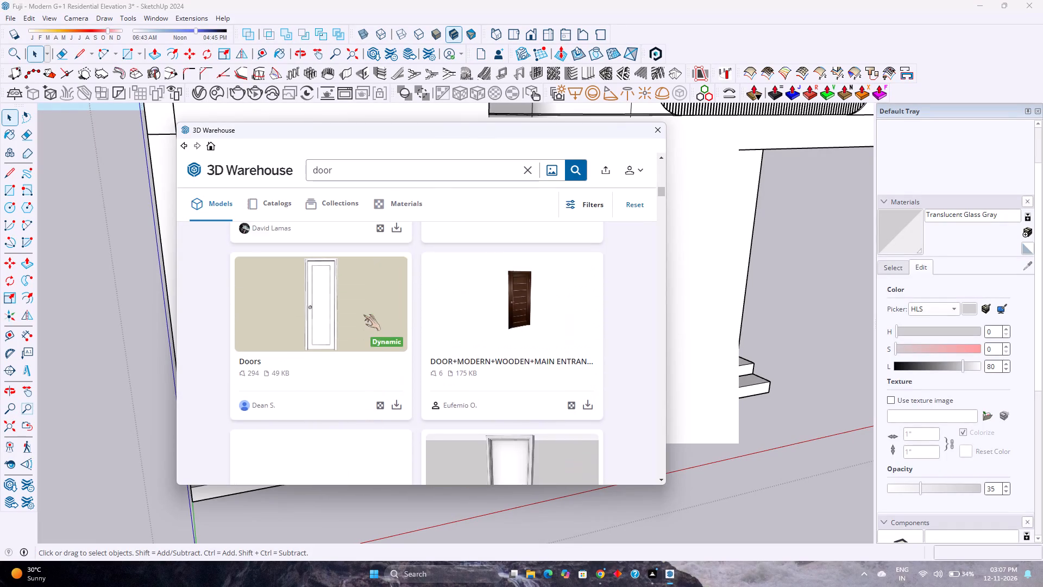
pyautogui.scroll(3, 363, 315)
pyautogui.scroll(-2, 363, 315)
pyautogui.scroll(2, 363, 315)
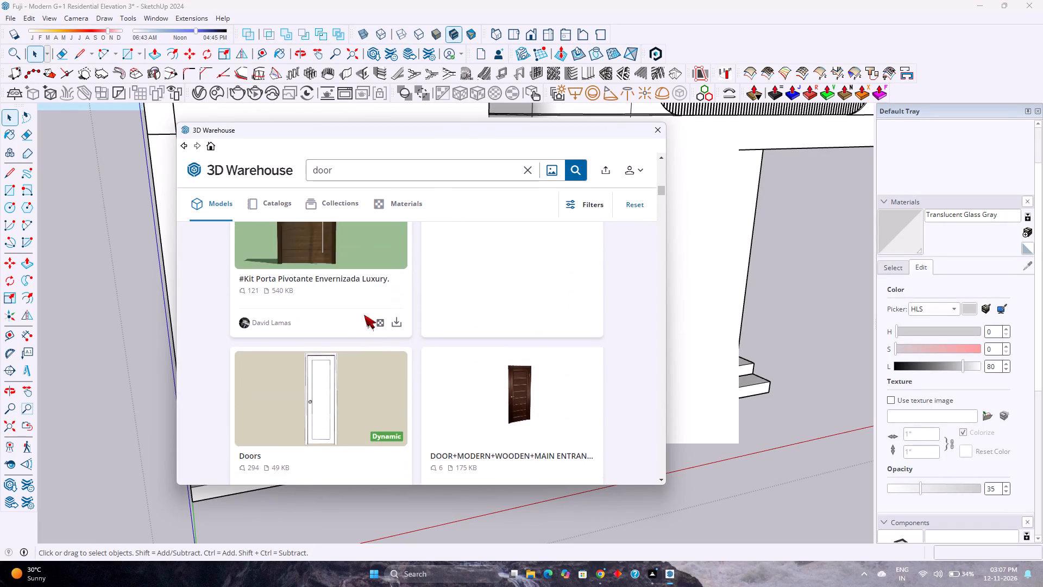
pyautogui.scroll(-3, 364, 315)
pyautogui.click(588, 407)
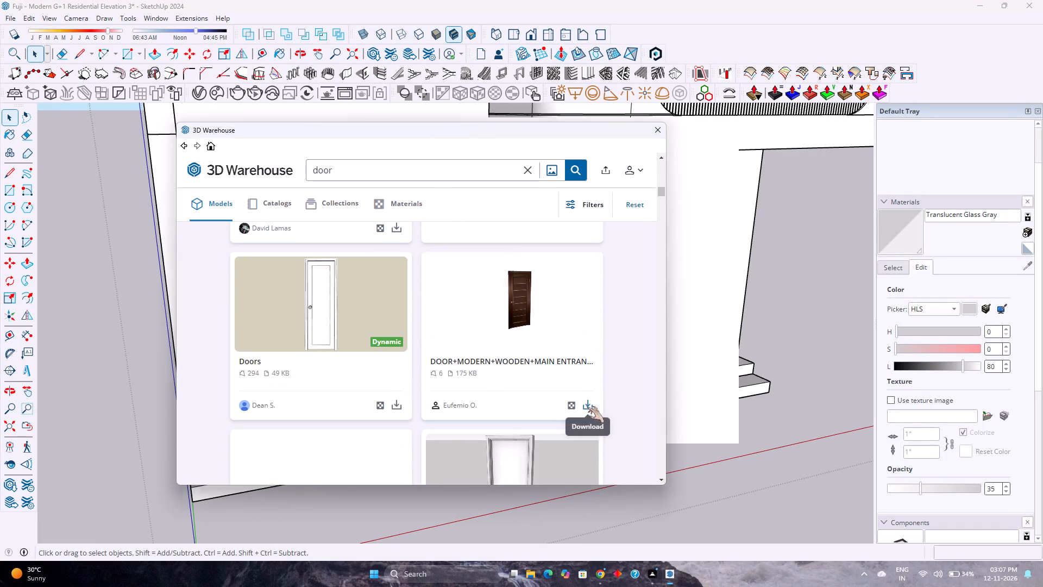
pyautogui.click(378, 316)
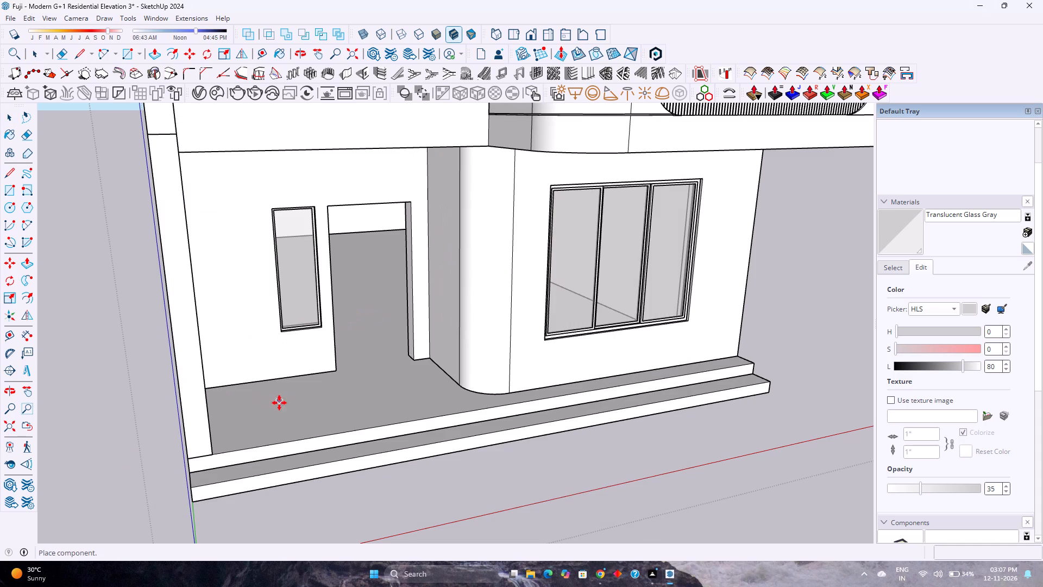
pyautogui.click(128, 467)
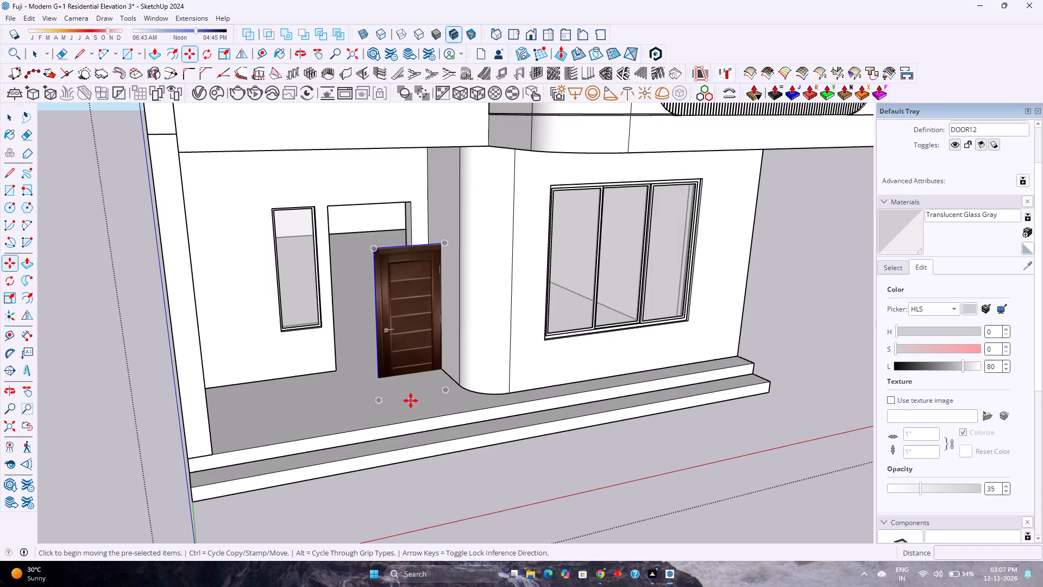
# Cut the placed door and paste it inside the ground-floor wall group at the entrance opening's lower corner beside the narrow window.
pyautogui.hotkey('ctrl', 'x')
pyautogui.press('space')
pyautogui.tripleClick(329, 351)
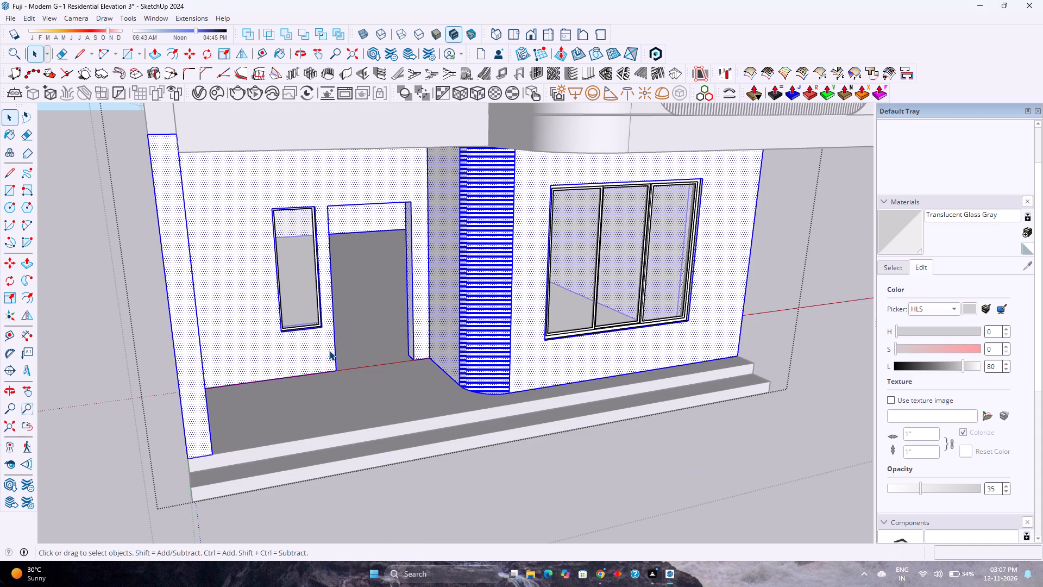
pyautogui.hotkey('ctrl', 'v')
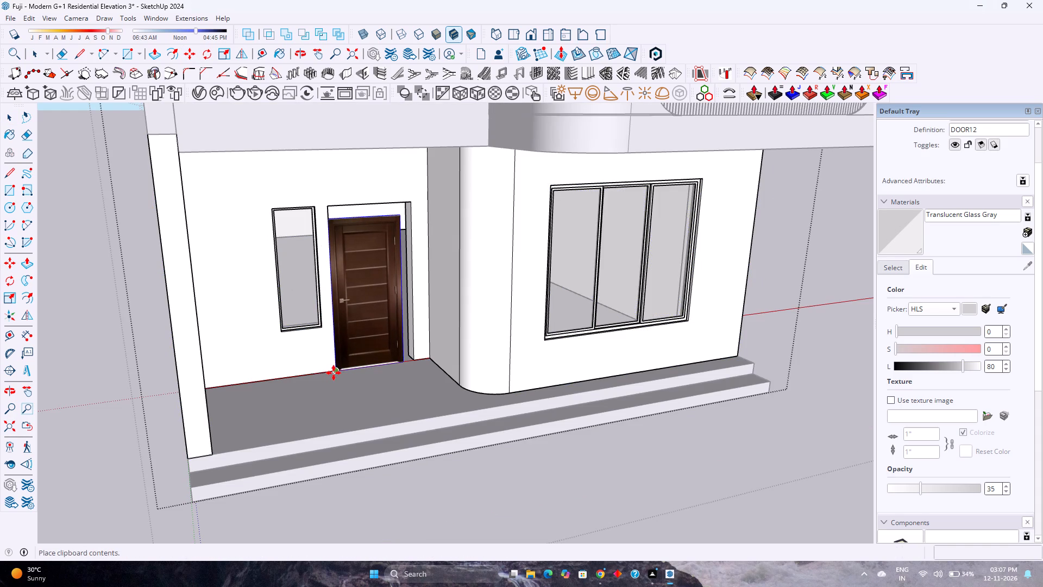
pyautogui.click(335, 373)
# Examine from several angles how the pasted door sits within the width, height and depth of the entrance opening.
pyautogui.scroll(13, 351, 361)
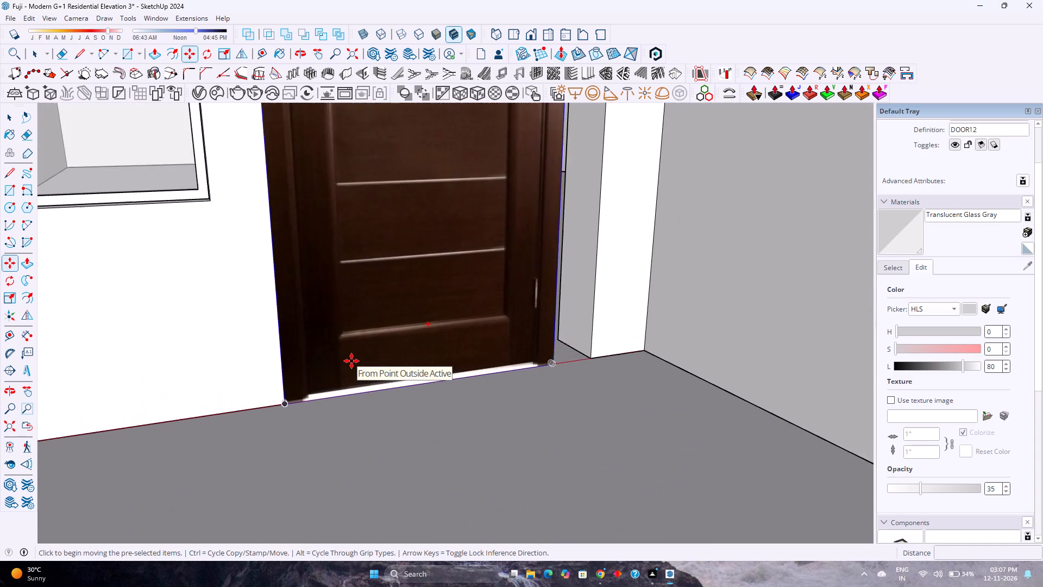
pyautogui.scroll(8, 351, 361)
pyautogui.moveTo(350, 365); pyautogui.dragTo(249, 420, button='middle')
pyautogui.scroll(-3, 249, 419)
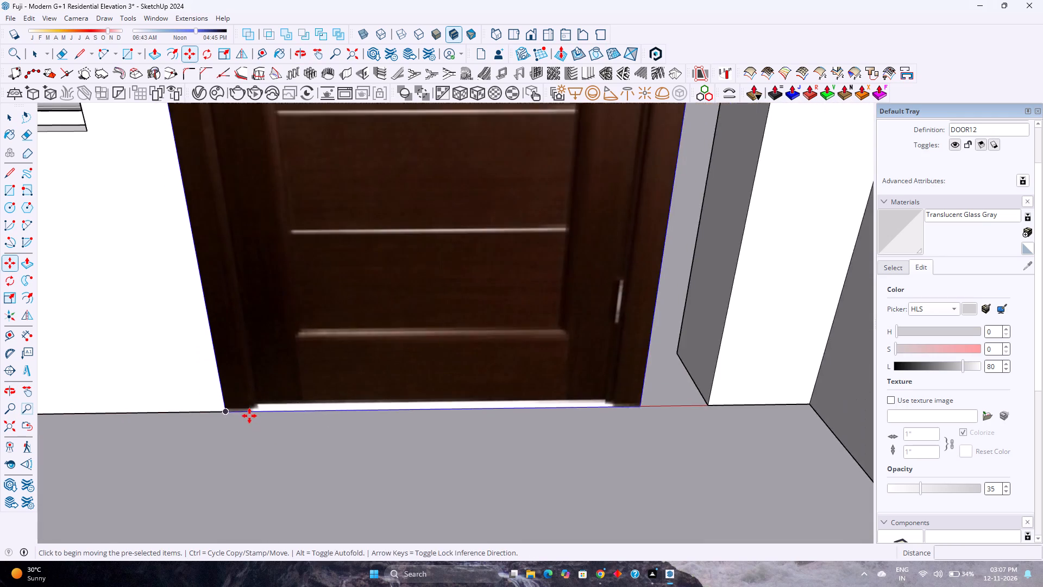
pyautogui.scroll(-12, 249, 416)
pyautogui.keyDown('shift'); pyautogui.moveTo(292, 388); pyautogui.dragTo(309, 499, button='middle'); pyautogui.keyUp('shift')
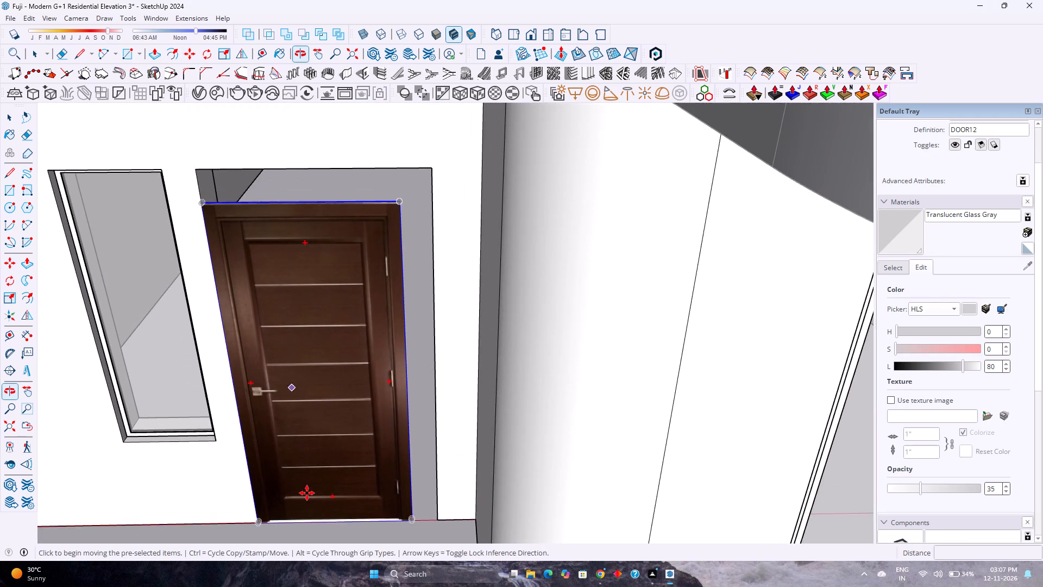
pyautogui.moveTo(305, 473); pyautogui.dragTo(500, 488, button='middle')
pyautogui.middleClick(500, 488)
pyautogui.scroll(4, 422, 409)
pyautogui.scroll(3, 373, 358)
pyautogui.moveTo(414, 384); pyautogui.dragTo(545, 438, button='middle')
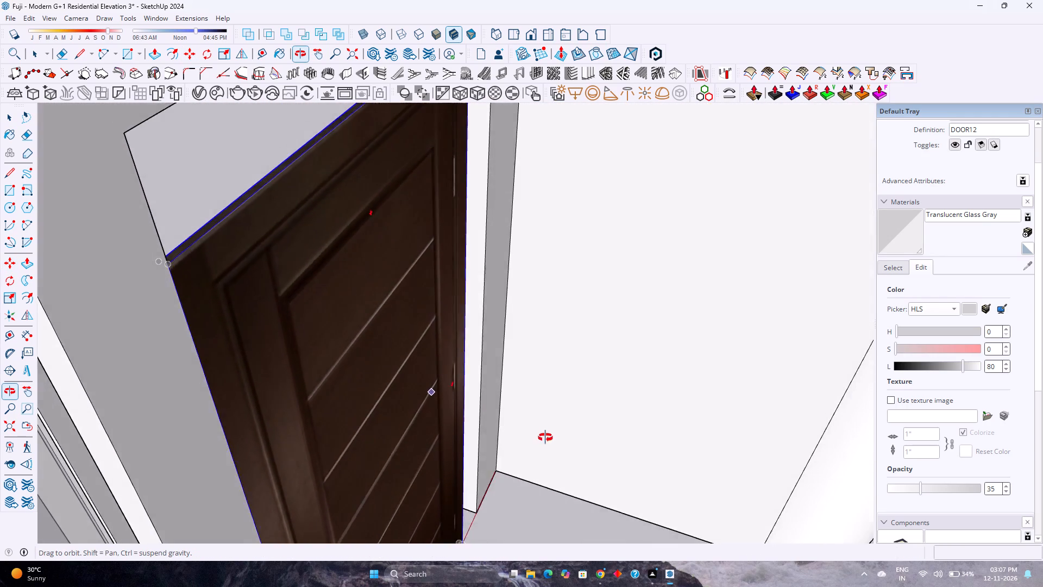
pyautogui.moveTo(545, 438); pyautogui.dragTo(608, 461, button='middle')
pyautogui.moveTo(585, 452); pyautogui.dragTo(564, 442, button='middle')
pyautogui.moveTo(558, 440); pyautogui.dragTo(453, 400, button='middle')
pyautogui.middleClick(451, 399)
pyautogui.scroll(-2, 440, 392)
pyautogui.keyDown('shift'); pyautogui.moveTo(447, 393); pyautogui.dragTo(568, 441, button='middle'); pyautogui.keyUp('shift')
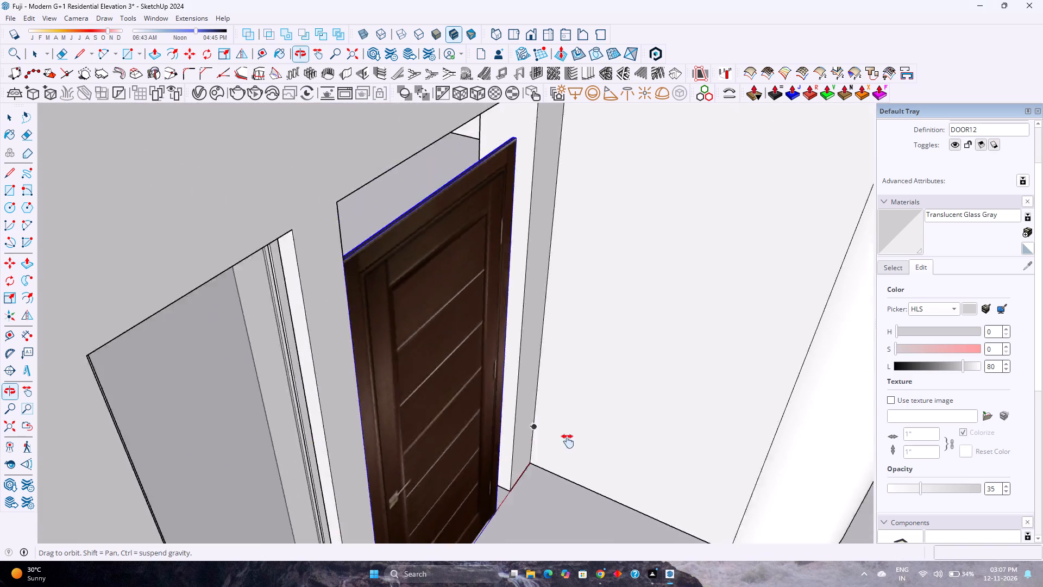
pyautogui.keyDown('shift'); pyautogui.moveTo(568, 441); pyautogui.dragTo(598, 455, button='middle'); pyautogui.keyUp('shift')
pyautogui.moveTo(589, 454); pyautogui.dragTo(499, 413, button='middle')
pyautogui.middleClick(499, 413)
# Scale the door's width by about 1.17 so its hinge side meets the far edge of the entrance opening.
pyautogui.click(8, 428)
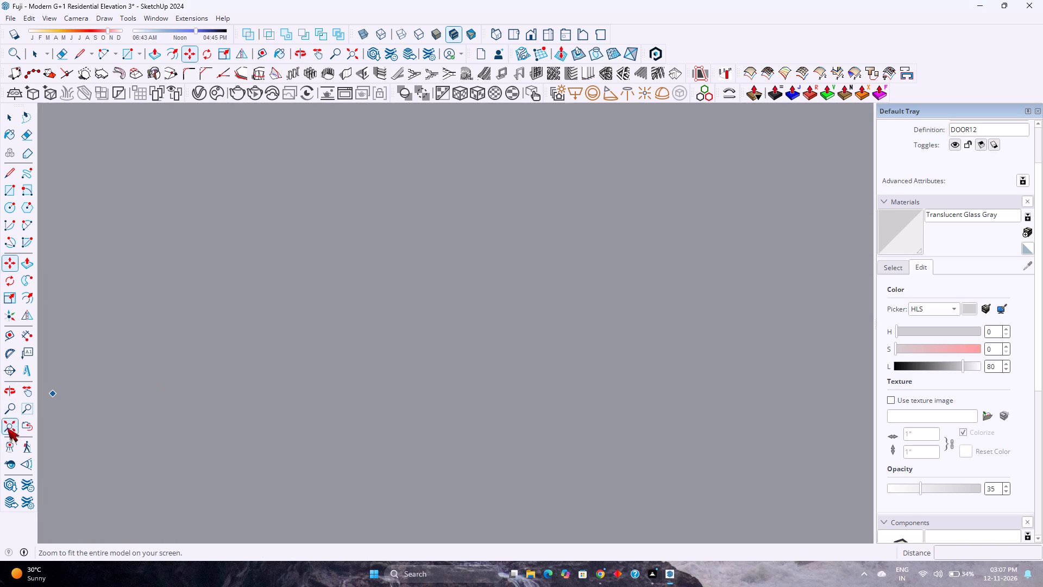
pyautogui.moveTo(374, 351); pyautogui.dragTo(164, 285, button='middle')
pyautogui.scroll(-1, 167, 288)
pyautogui.scroll(6, 385, 441)
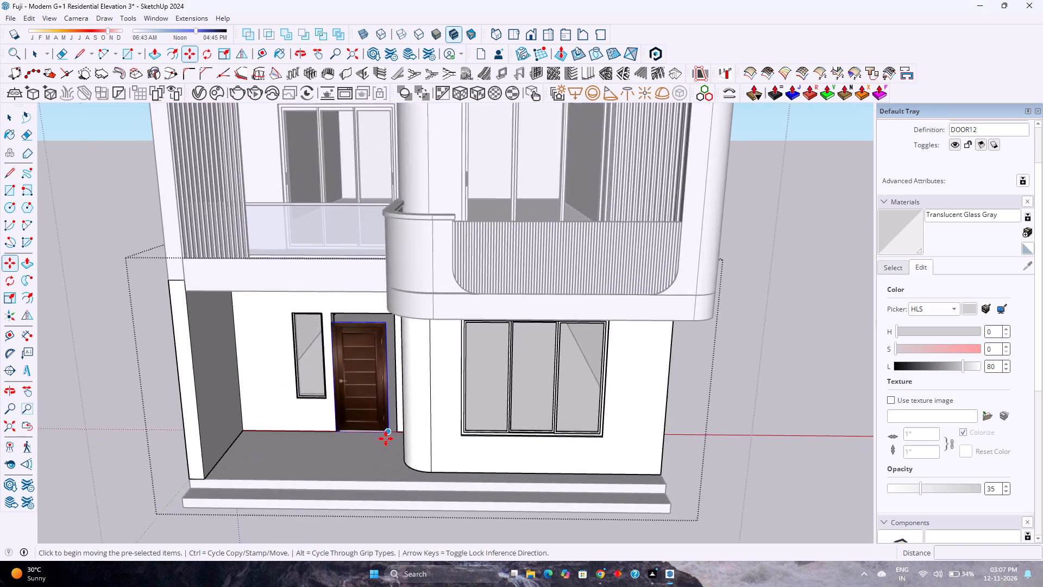
pyautogui.scroll(7, 386, 439)
pyautogui.press('s')
pyautogui.moveTo(388, 432); pyautogui.dragTo(440, 470, button='middle')
pyautogui.scroll(7, 381, 344)
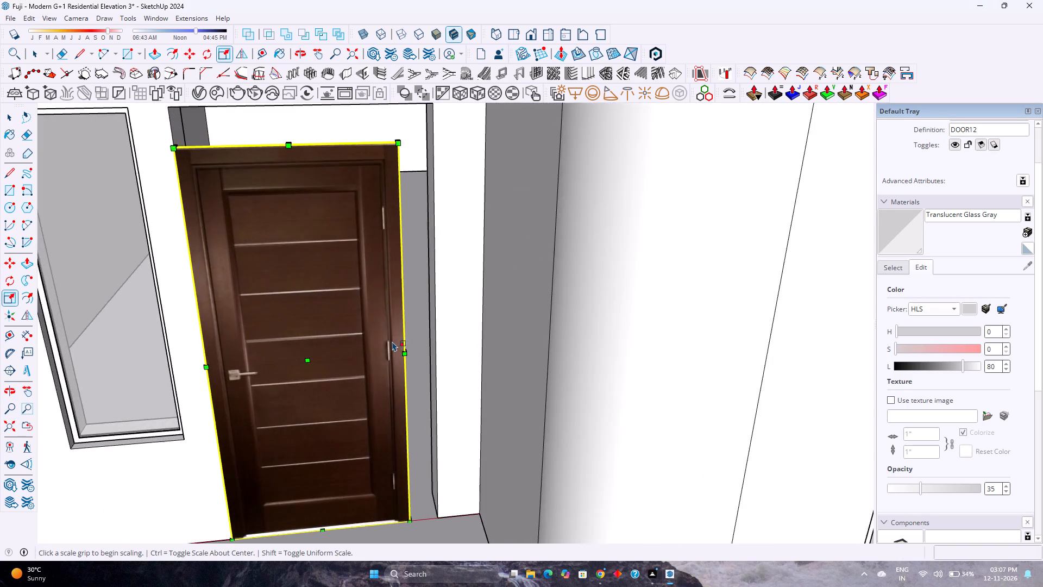
pyautogui.scroll(5, 392, 341)
pyautogui.moveTo(418, 351); pyautogui.dragTo(411, 361, button='middle')
pyautogui.middleClick(411, 361)
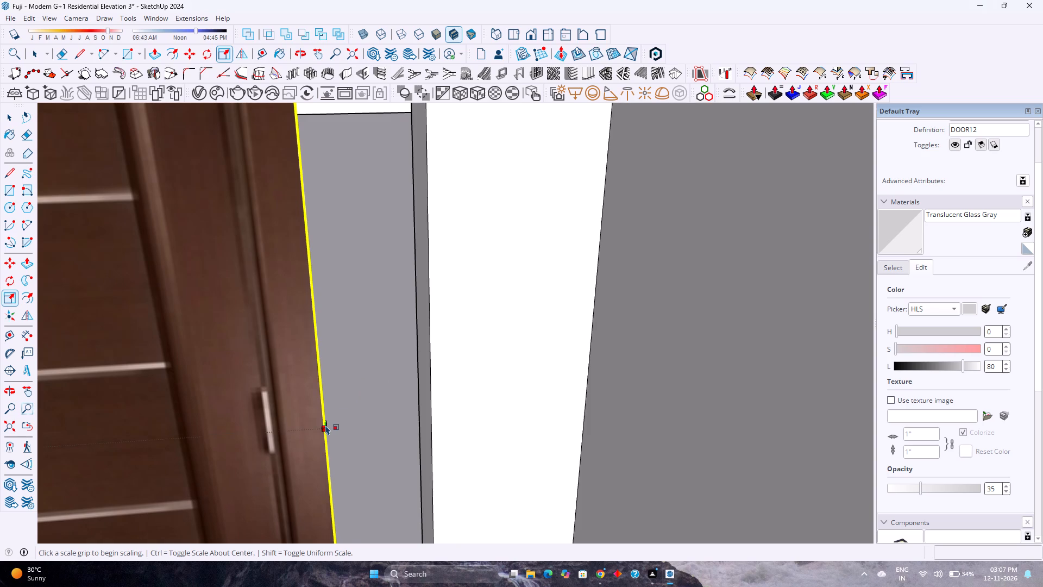
pyautogui.scroll(9, 325, 425)
pyautogui.click(324, 426)
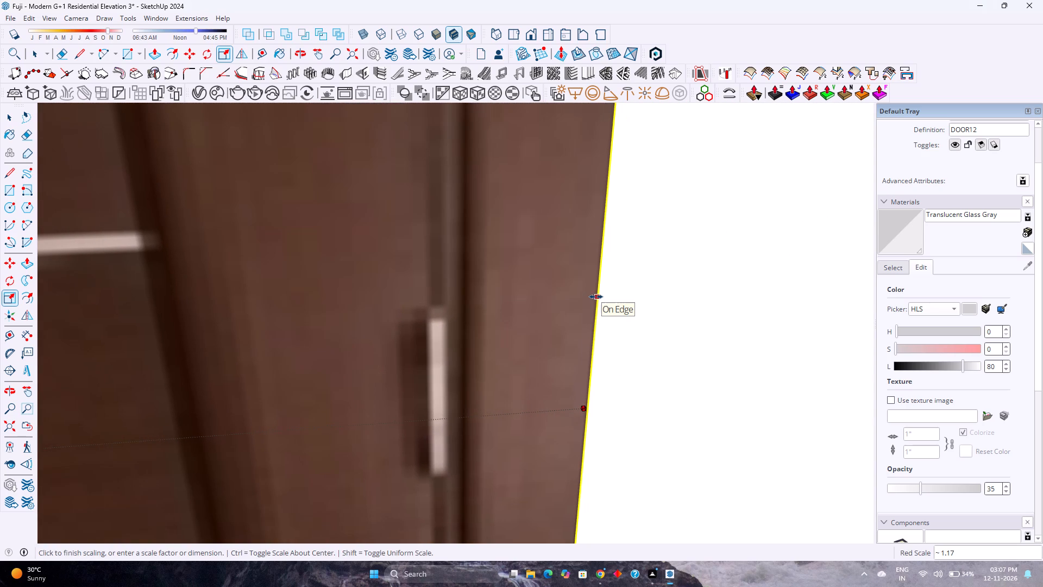
pyautogui.click(596, 297)
# Scale the door's height by about 1.08 so its top meets the upper edge of the entrance opening.
pyautogui.scroll(-3, 519, 330)
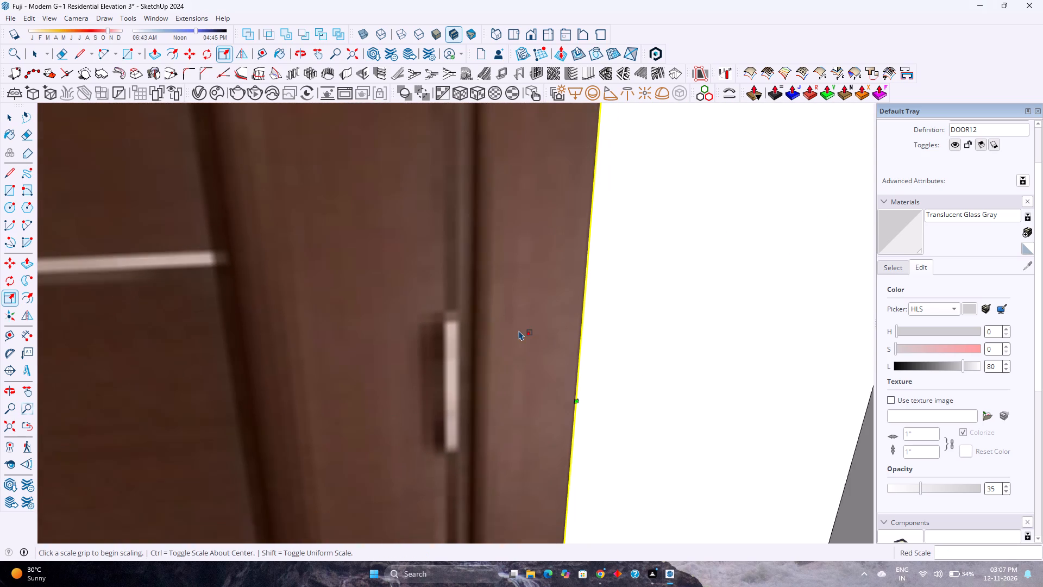
pyautogui.scroll(-18, 507, 319)
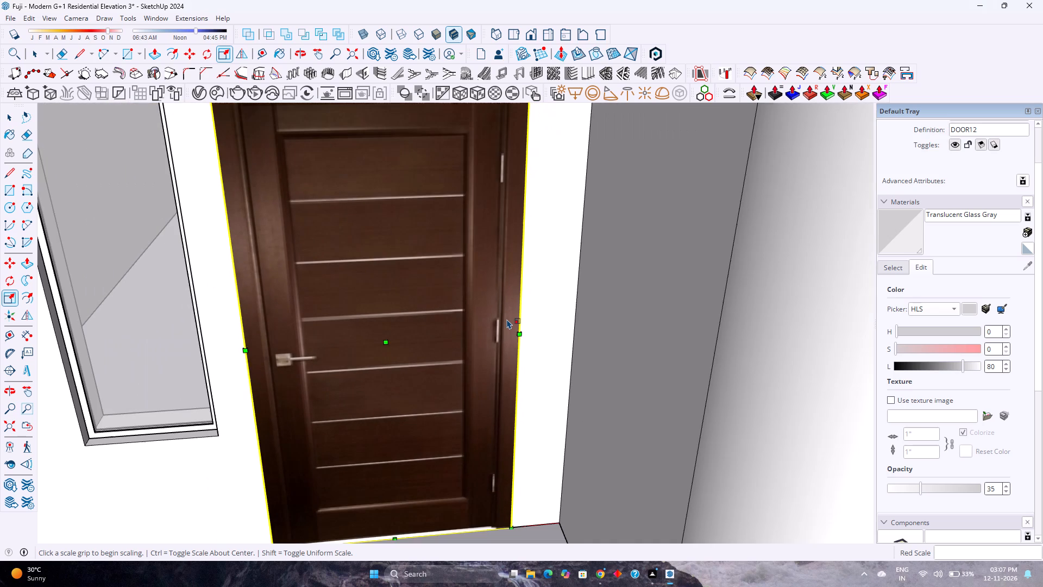
pyautogui.keyDown('shift'); pyautogui.moveTo(506, 318); pyautogui.dragTo(537, 435, button='middle'); pyautogui.keyUp('shift')
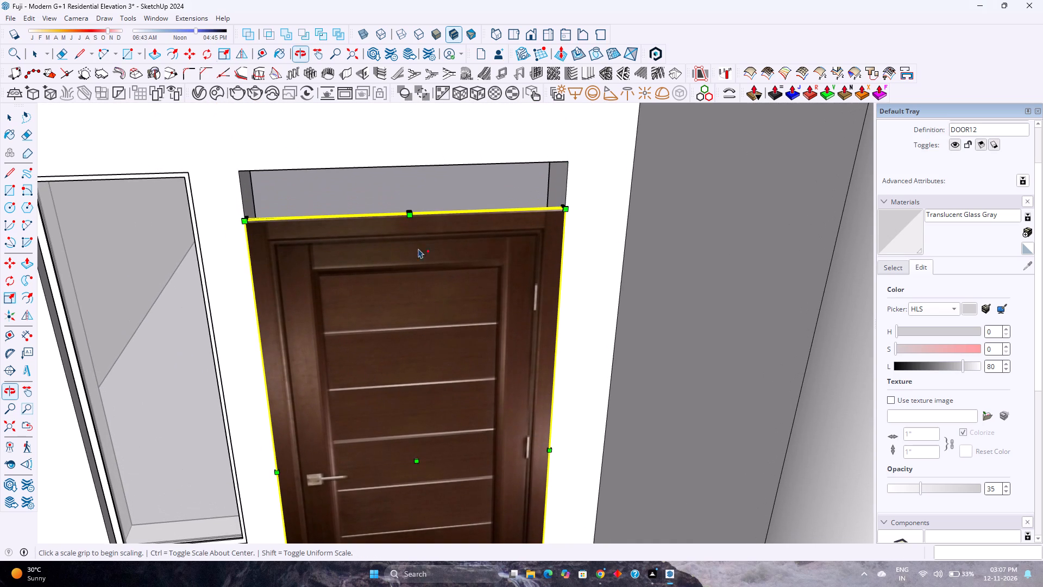
pyautogui.scroll(6, 409, 213)
pyautogui.scroll(-2, 409, 210)
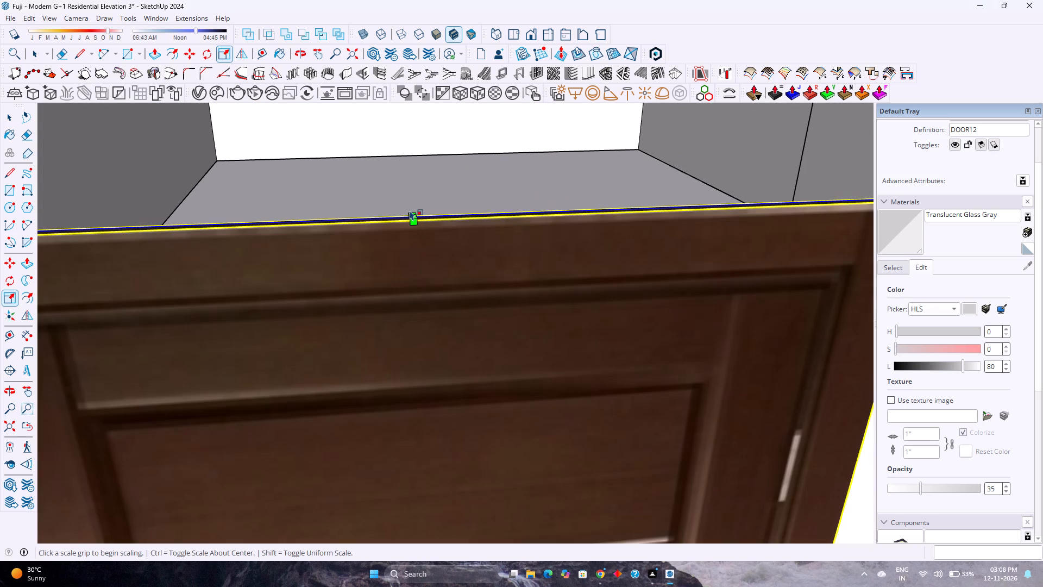
pyautogui.scroll(2, 410, 210)
pyautogui.scroll(-2, 410, 210)
pyautogui.moveTo(418, 247); pyautogui.dragTo(435, 265, button='middle')
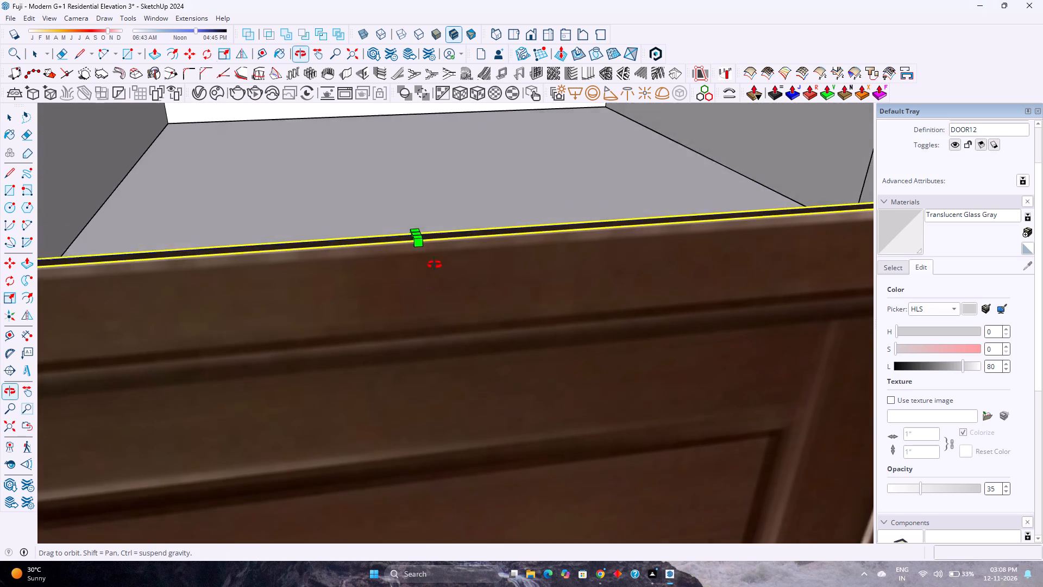
pyautogui.moveTo(435, 265); pyautogui.dragTo(473, 329, button='middle')
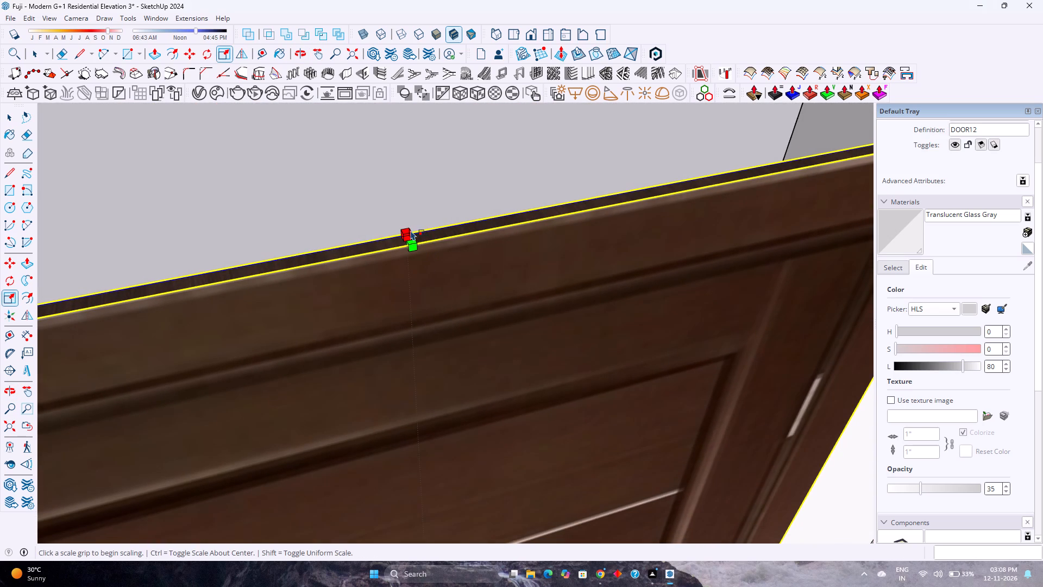
pyautogui.click(409, 231)
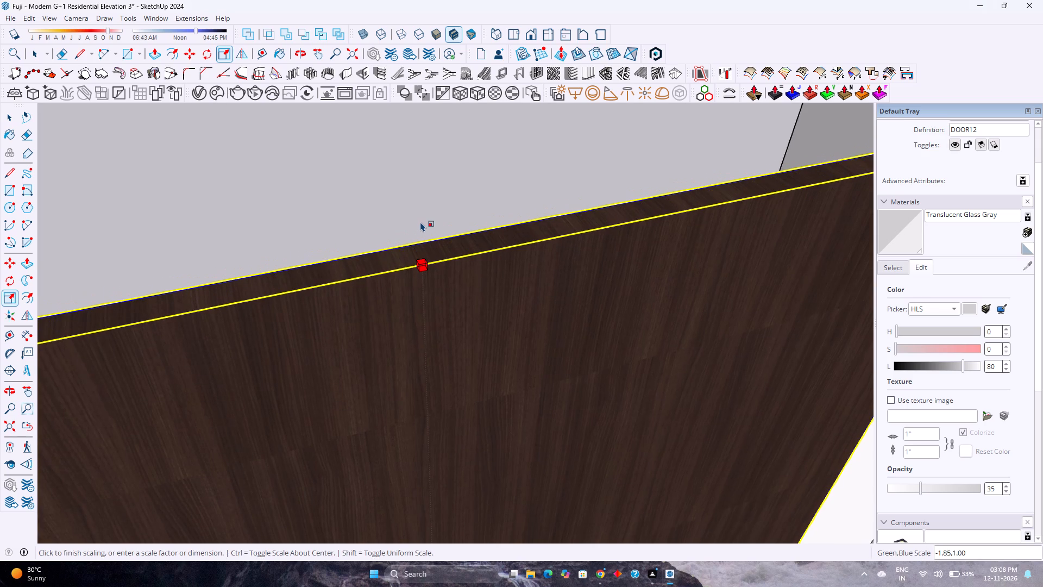
pyautogui.press('Escape')
pyautogui.click(407, 238)
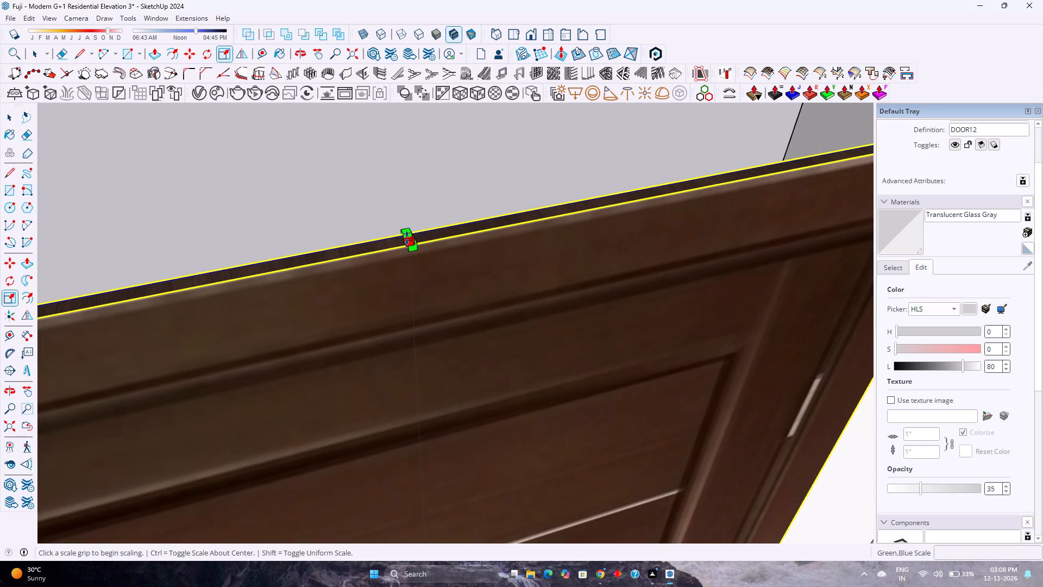
pyautogui.scroll(-6, 416, 212)
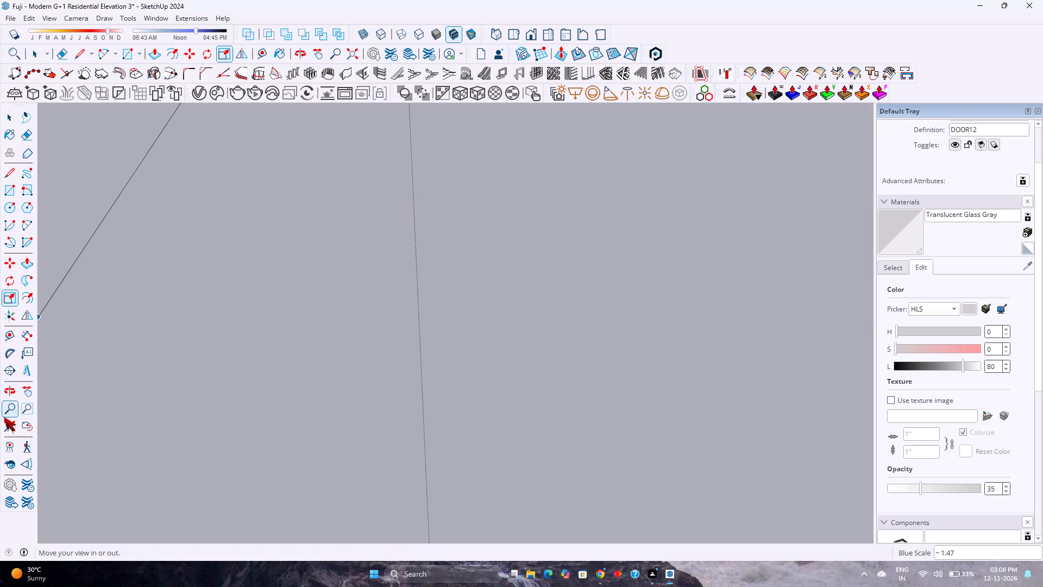
pyautogui.click(4, 425)
pyautogui.moveTo(304, 383); pyautogui.dragTo(253, 242, button='middle')
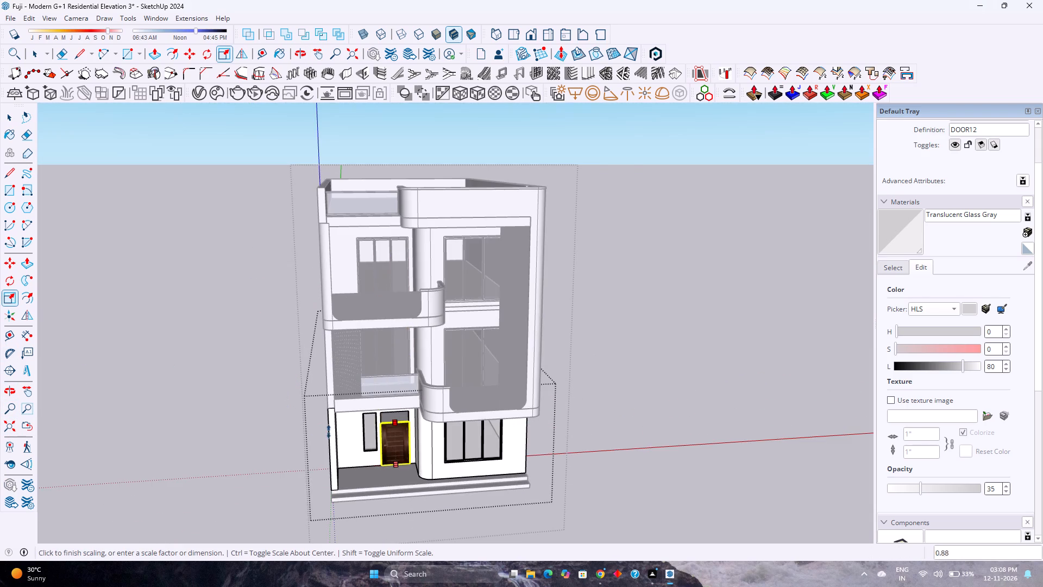
pyautogui.scroll(10, 329, 432)
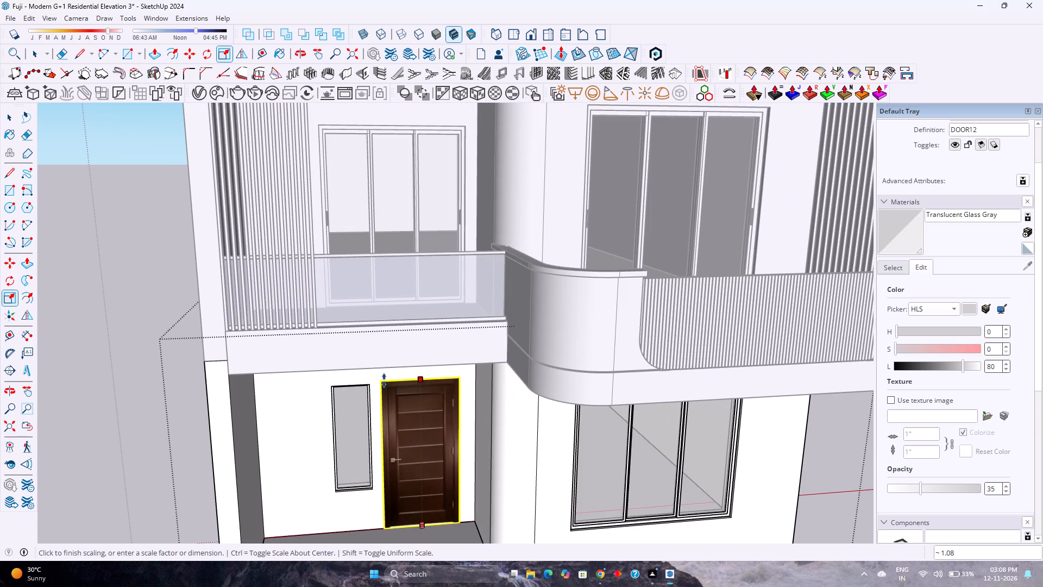
pyautogui.click(380, 384)
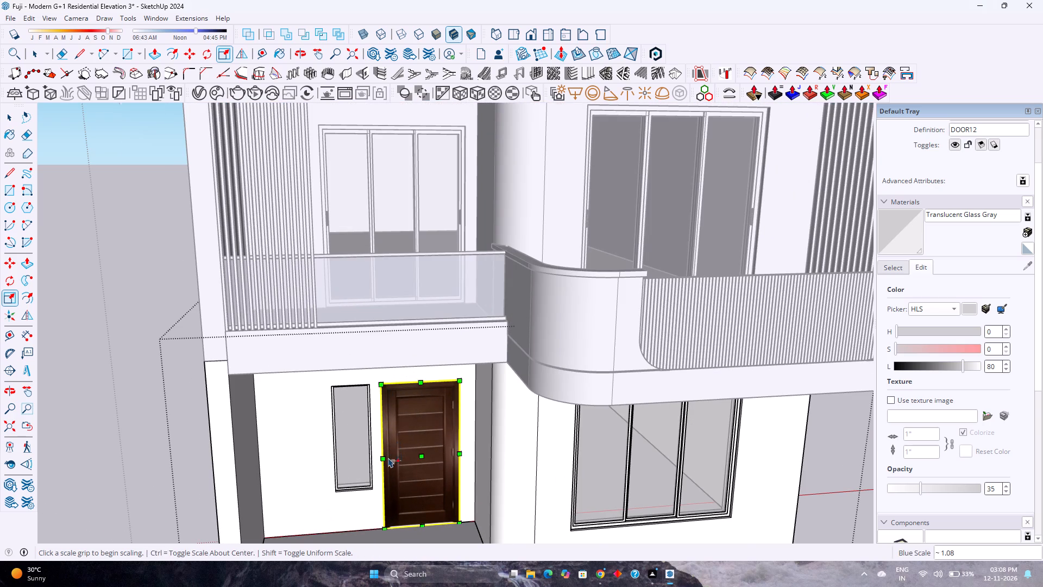
# Examine the scaled door's frame, bottom corners and lower edge against the wall face and the floor.
pyautogui.scroll(7, 388, 458)
pyautogui.press('space')
pyautogui.click(422, 429)
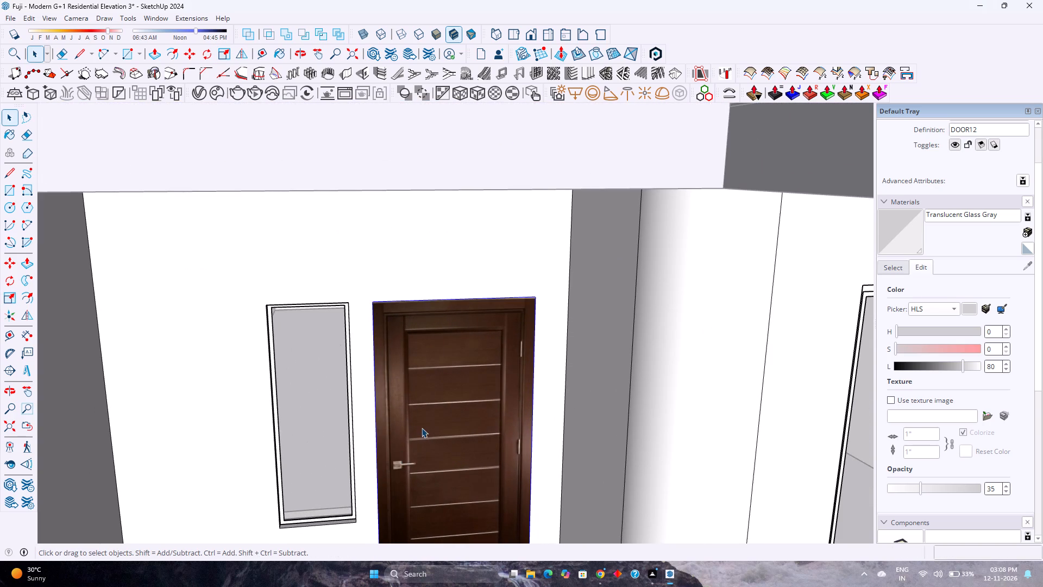
pyautogui.scroll(-7, 422, 423)
pyautogui.keyDown('shift'); pyautogui.moveTo(437, 457); pyautogui.dragTo(414, 395, button='middle'); pyautogui.keyUp('shift')
pyautogui.keyDown('shift'); pyautogui.middleClick(414, 395); pyautogui.keyUp('shift')
pyautogui.moveTo(416, 425); pyautogui.dragTo(349, 476, button='middle')
pyautogui.middleClick(349, 476)
pyautogui.scroll(19, 376, 449)
pyautogui.moveTo(392, 454); pyautogui.dragTo(304, 505, button='middle')
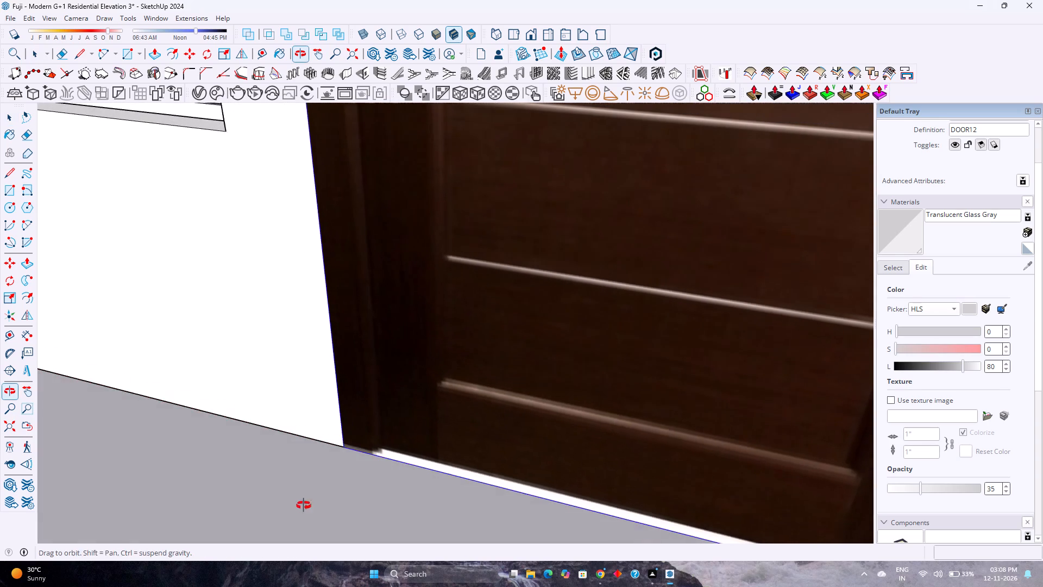
pyautogui.moveTo(304, 505); pyautogui.dragTo(303, 505, button='middle')
pyautogui.middleClick(303, 505)
pyautogui.click(381, 434)
pyautogui.press('Escape')
pyautogui.tripleClick(399, 423)
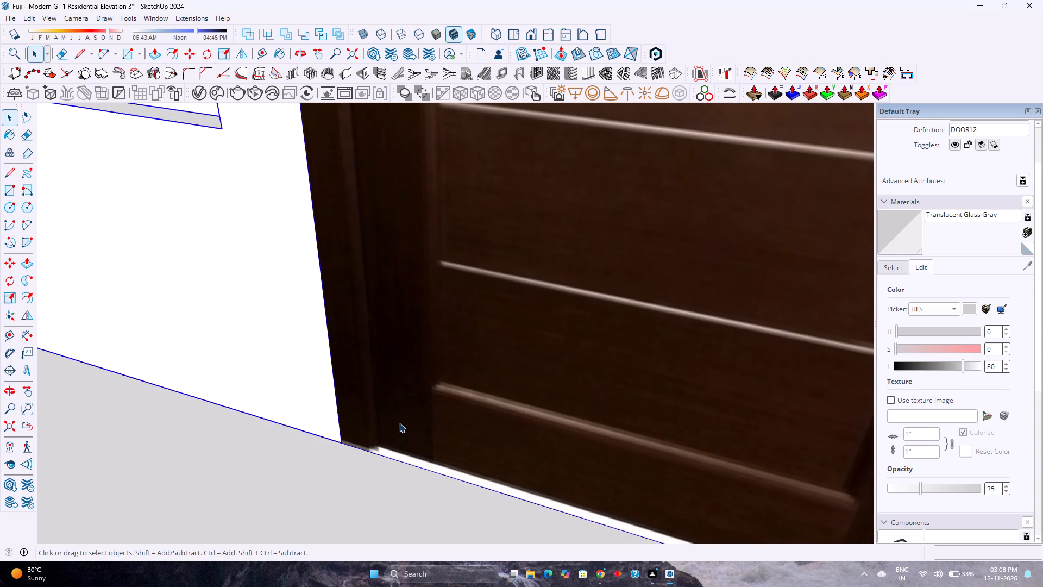
pyautogui.click(385, 429)
pyautogui.scroll(-3, 365, 441)
pyautogui.moveTo(376, 441); pyautogui.dragTo(530, 422, button='middle')
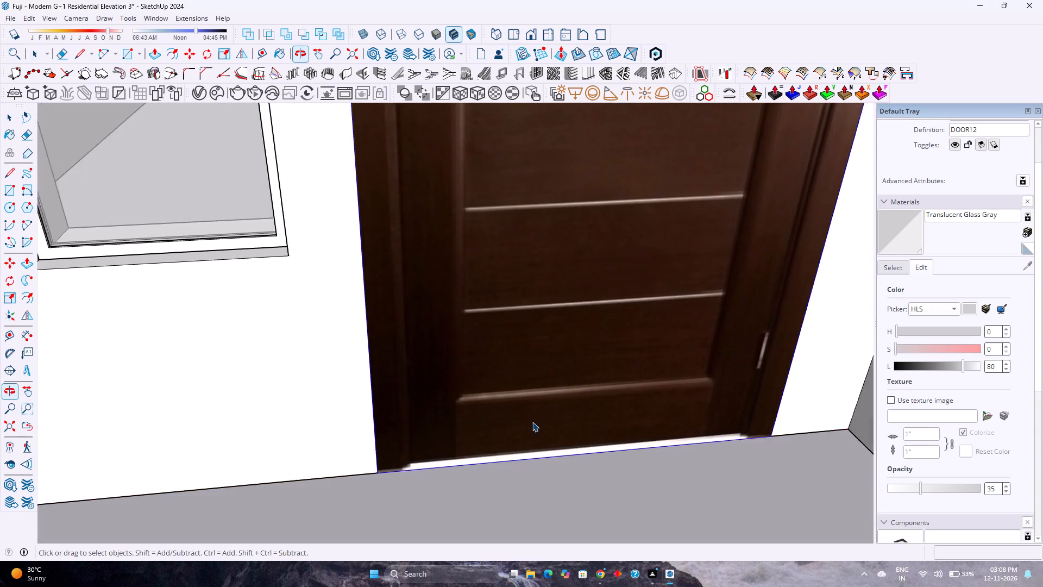
pyautogui.scroll(-1, 532, 422)
# Move the door about 2" back from the outer wall face into the depth of the entrance opening.
pyautogui.doubleClick(657, 407)
pyautogui.scroll(-3, 552, 428)
pyautogui.click(550, 428)
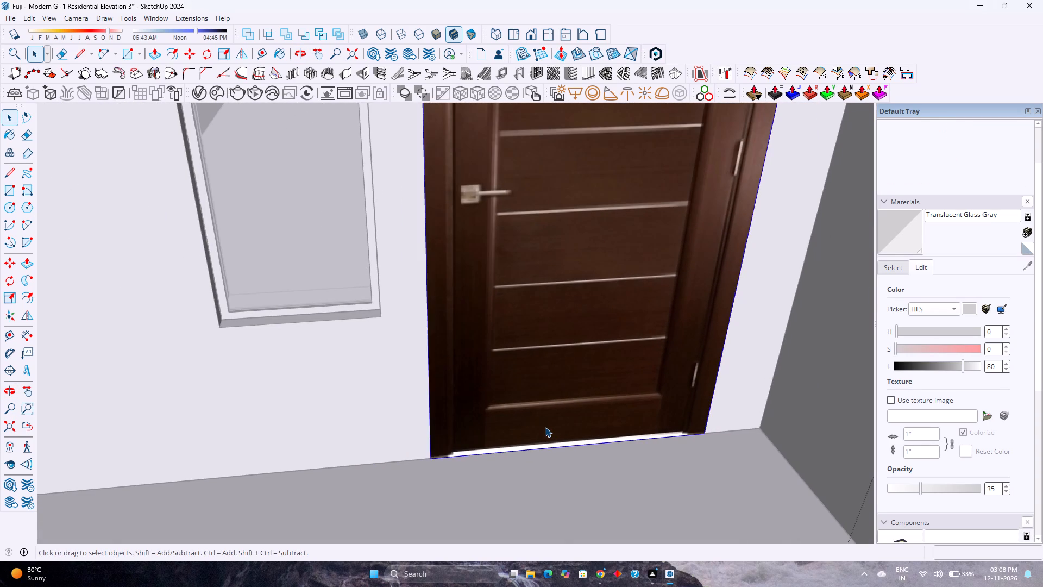
pyautogui.scroll(-7, 524, 425)
pyautogui.moveTo(518, 425); pyautogui.dragTo(498, 373, button='middle')
pyautogui.moveTo(485, 363); pyautogui.dragTo(314, 360, button='middle')
pyautogui.middleClick(314, 360)
pyautogui.press('m')
pyautogui.scroll(4, 472, 455)
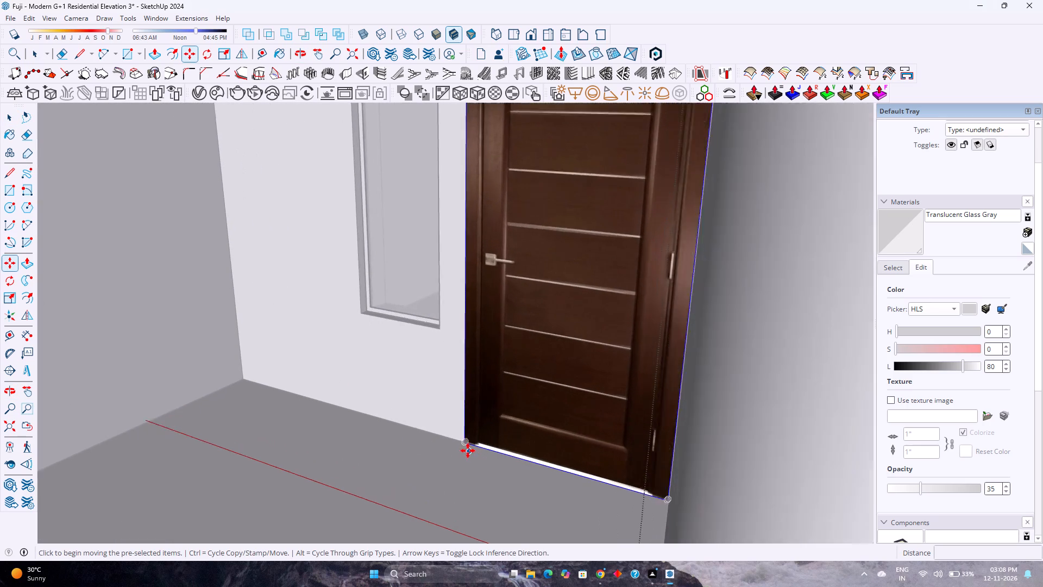
pyautogui.scroll(6, 468, 451)
pyautogui.click(463, 442)
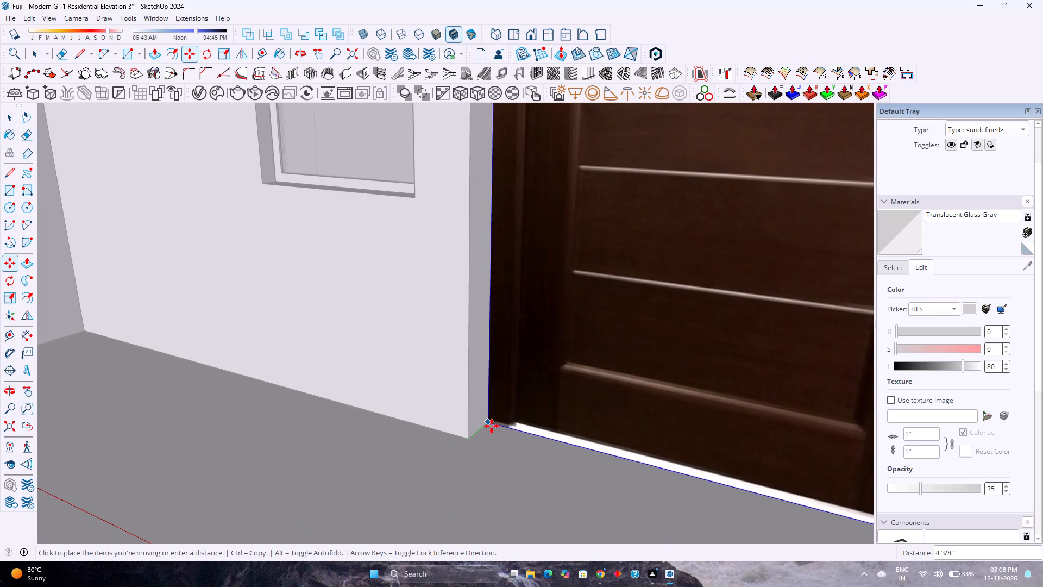
pyautogui.click(480, 432)
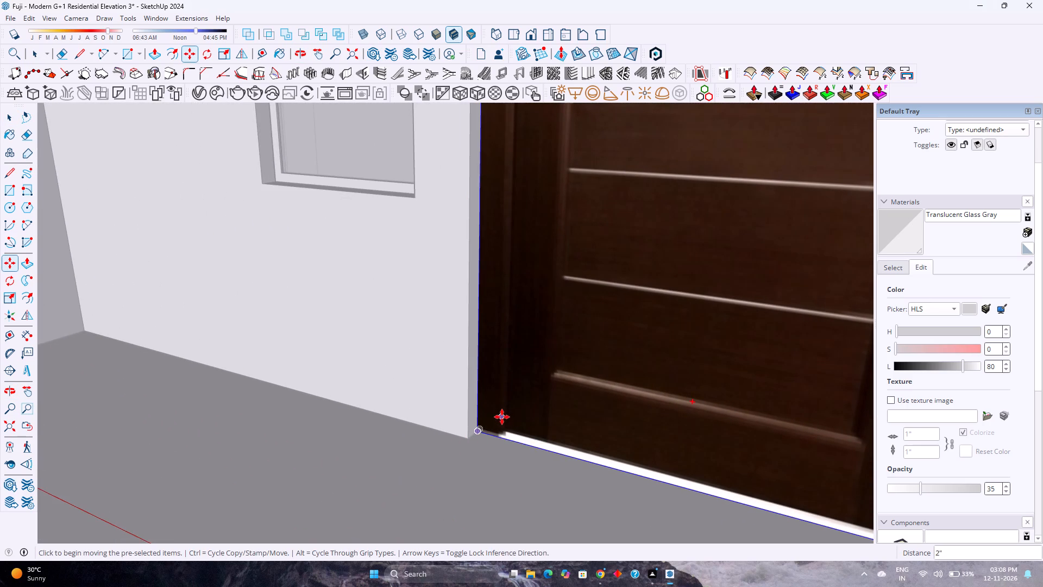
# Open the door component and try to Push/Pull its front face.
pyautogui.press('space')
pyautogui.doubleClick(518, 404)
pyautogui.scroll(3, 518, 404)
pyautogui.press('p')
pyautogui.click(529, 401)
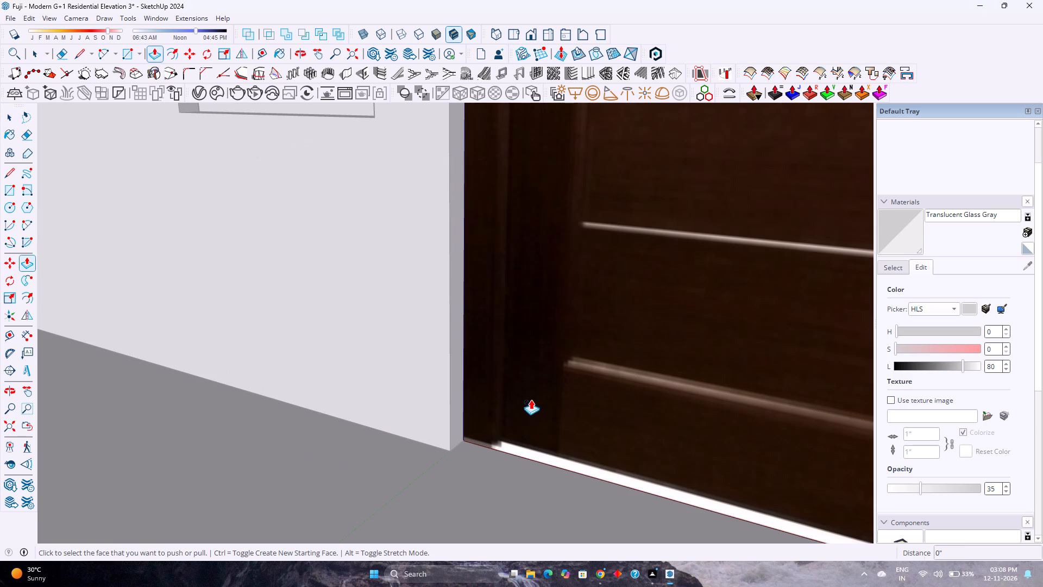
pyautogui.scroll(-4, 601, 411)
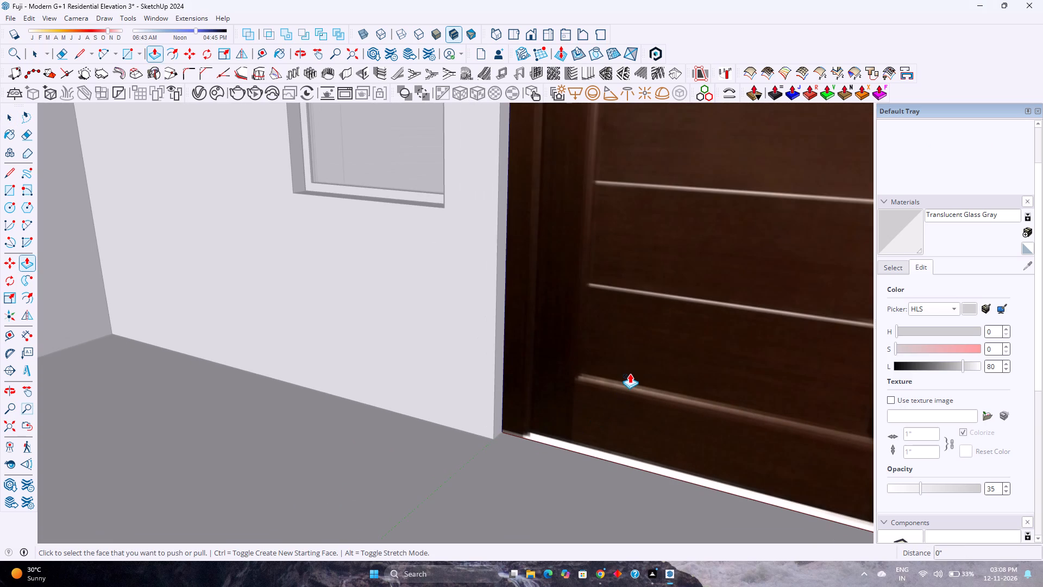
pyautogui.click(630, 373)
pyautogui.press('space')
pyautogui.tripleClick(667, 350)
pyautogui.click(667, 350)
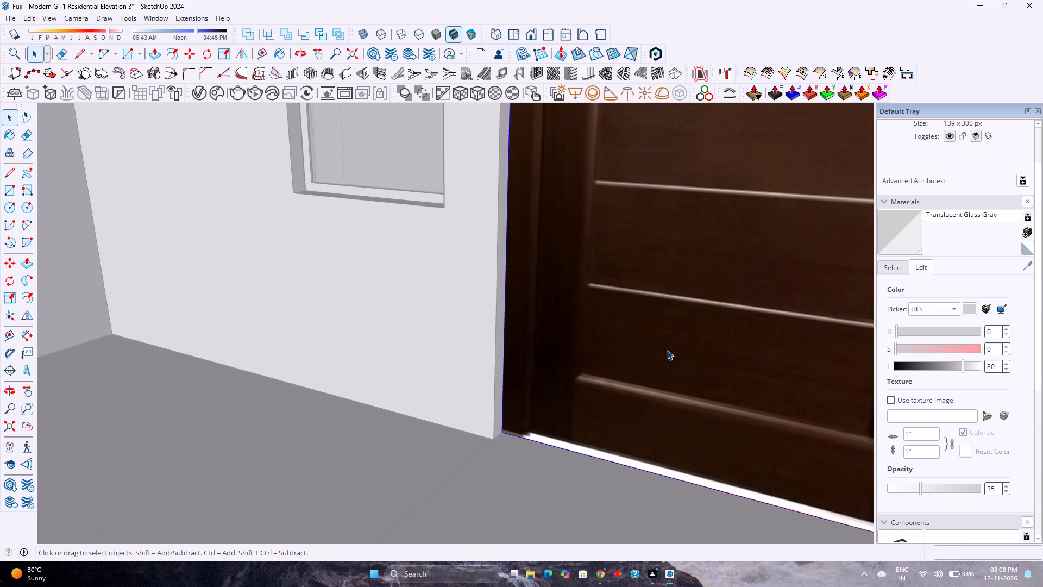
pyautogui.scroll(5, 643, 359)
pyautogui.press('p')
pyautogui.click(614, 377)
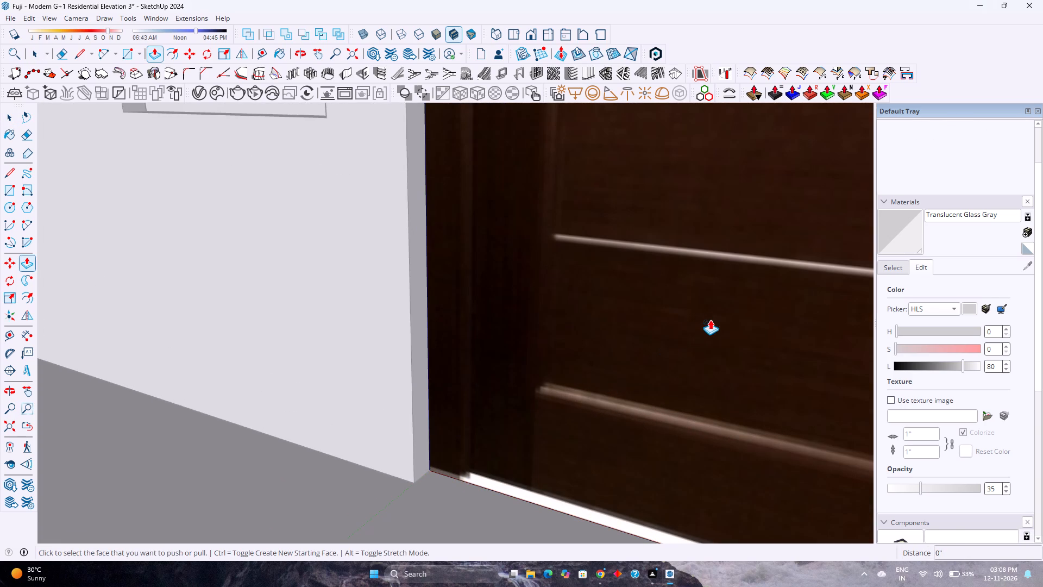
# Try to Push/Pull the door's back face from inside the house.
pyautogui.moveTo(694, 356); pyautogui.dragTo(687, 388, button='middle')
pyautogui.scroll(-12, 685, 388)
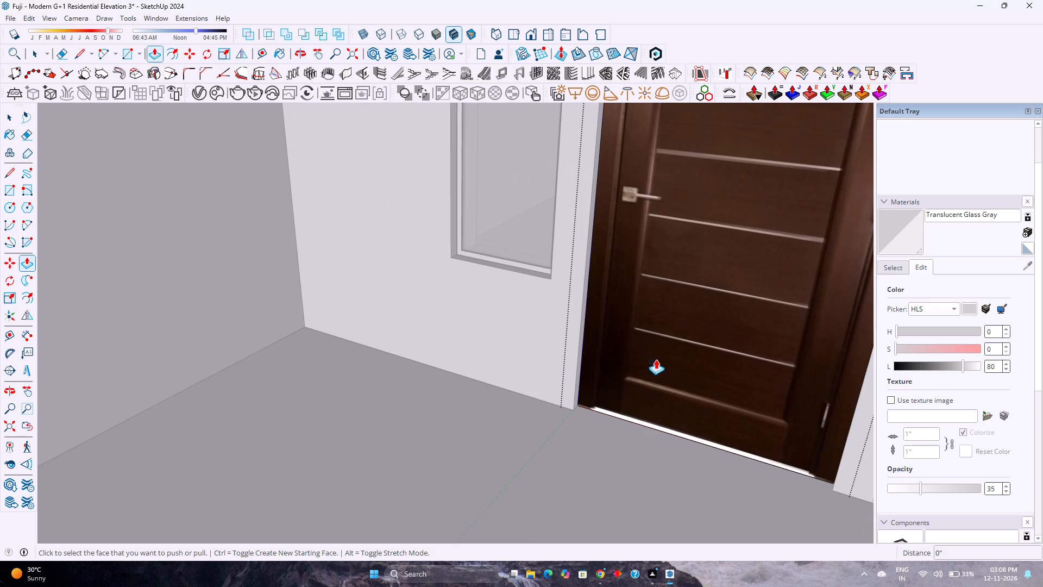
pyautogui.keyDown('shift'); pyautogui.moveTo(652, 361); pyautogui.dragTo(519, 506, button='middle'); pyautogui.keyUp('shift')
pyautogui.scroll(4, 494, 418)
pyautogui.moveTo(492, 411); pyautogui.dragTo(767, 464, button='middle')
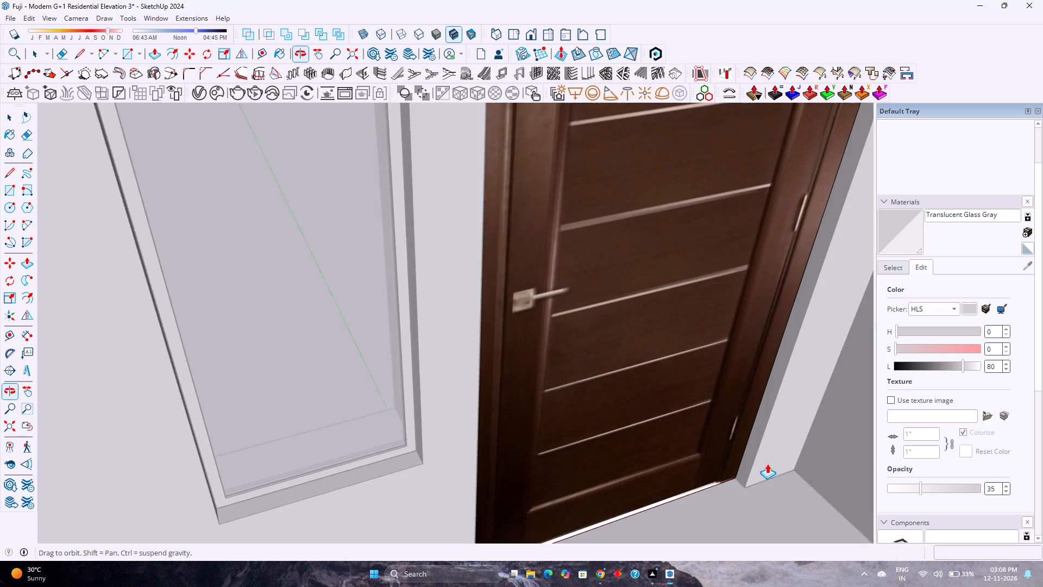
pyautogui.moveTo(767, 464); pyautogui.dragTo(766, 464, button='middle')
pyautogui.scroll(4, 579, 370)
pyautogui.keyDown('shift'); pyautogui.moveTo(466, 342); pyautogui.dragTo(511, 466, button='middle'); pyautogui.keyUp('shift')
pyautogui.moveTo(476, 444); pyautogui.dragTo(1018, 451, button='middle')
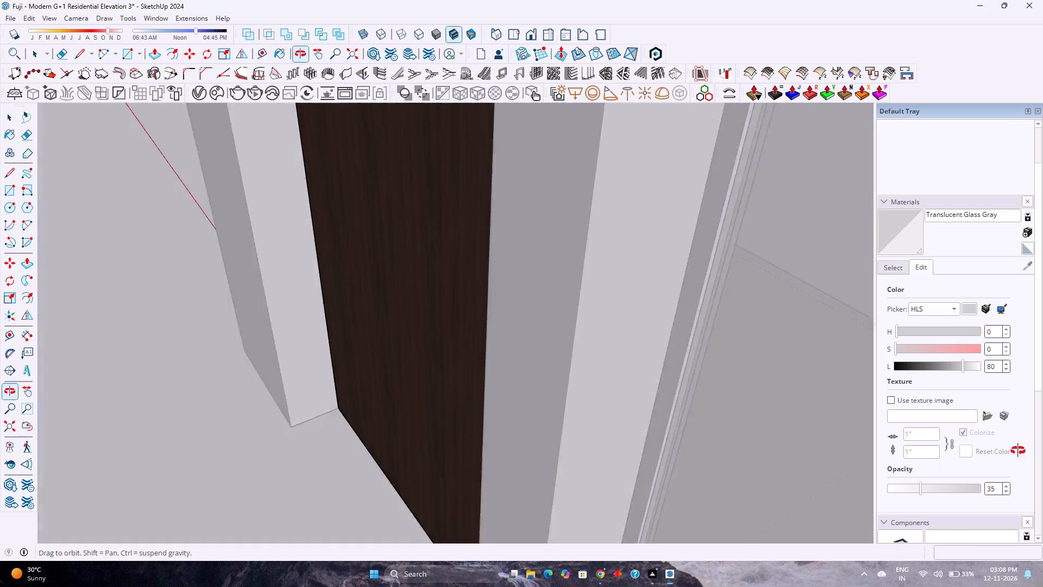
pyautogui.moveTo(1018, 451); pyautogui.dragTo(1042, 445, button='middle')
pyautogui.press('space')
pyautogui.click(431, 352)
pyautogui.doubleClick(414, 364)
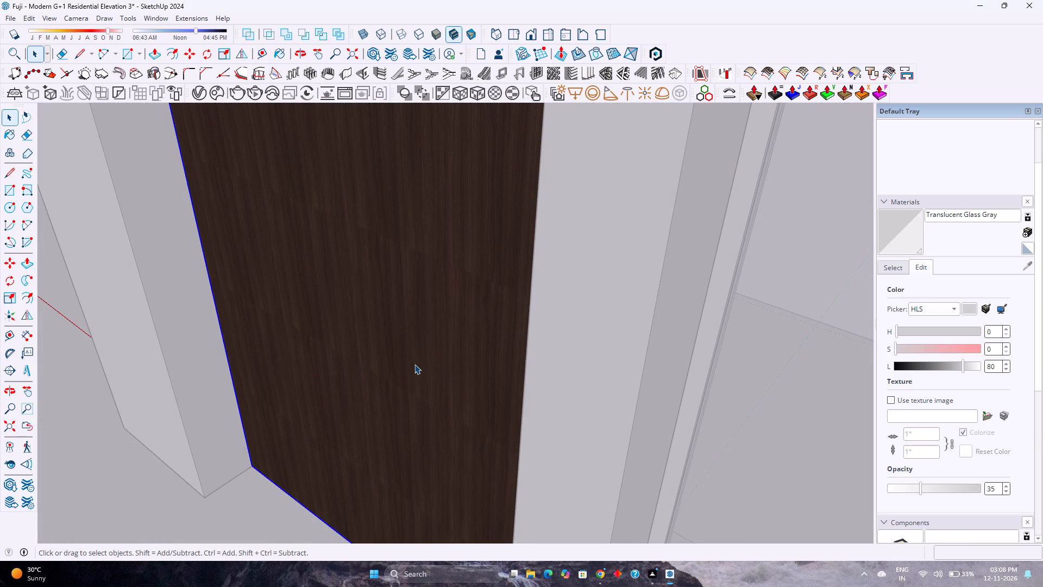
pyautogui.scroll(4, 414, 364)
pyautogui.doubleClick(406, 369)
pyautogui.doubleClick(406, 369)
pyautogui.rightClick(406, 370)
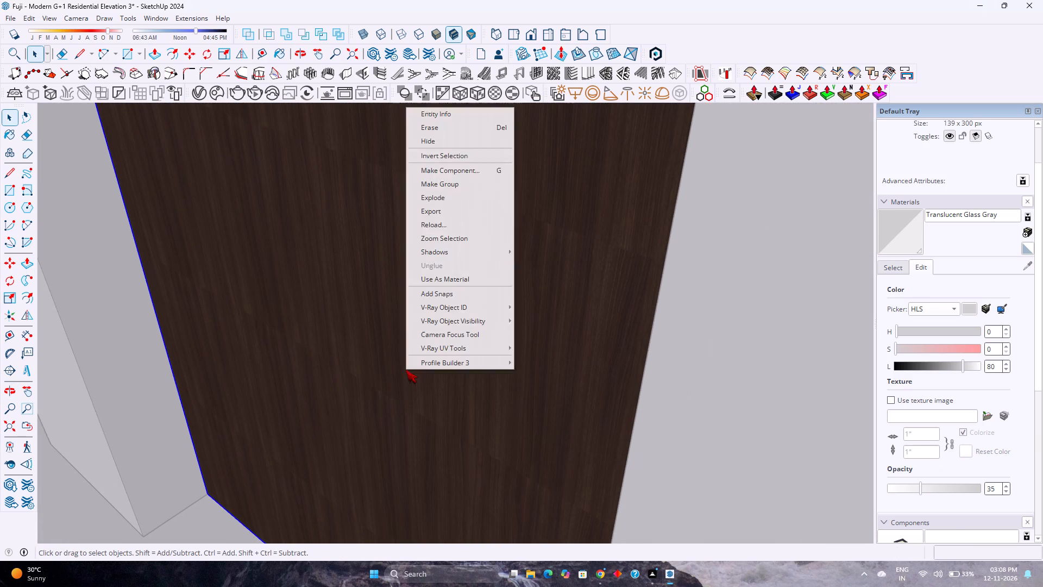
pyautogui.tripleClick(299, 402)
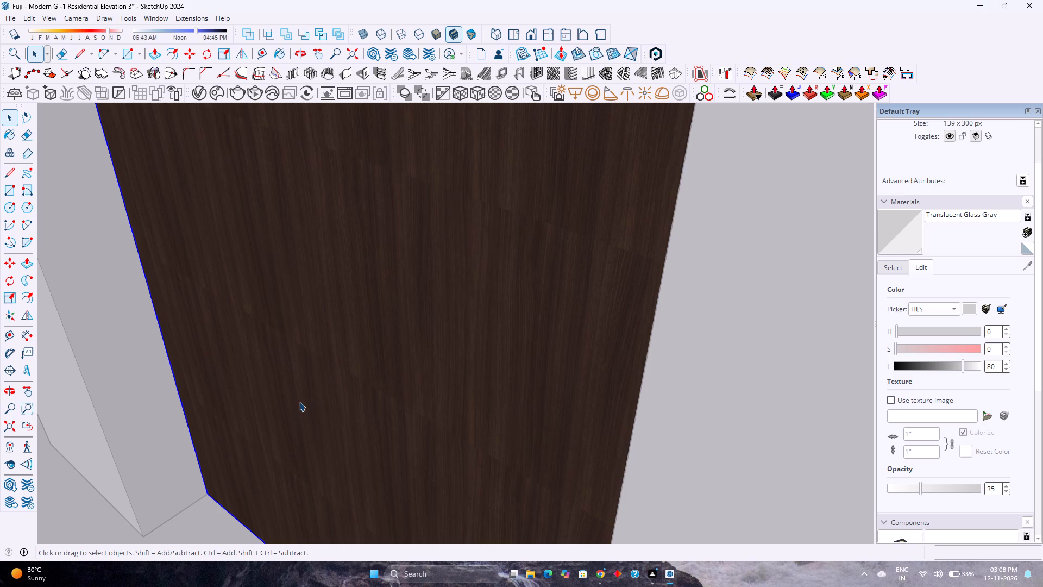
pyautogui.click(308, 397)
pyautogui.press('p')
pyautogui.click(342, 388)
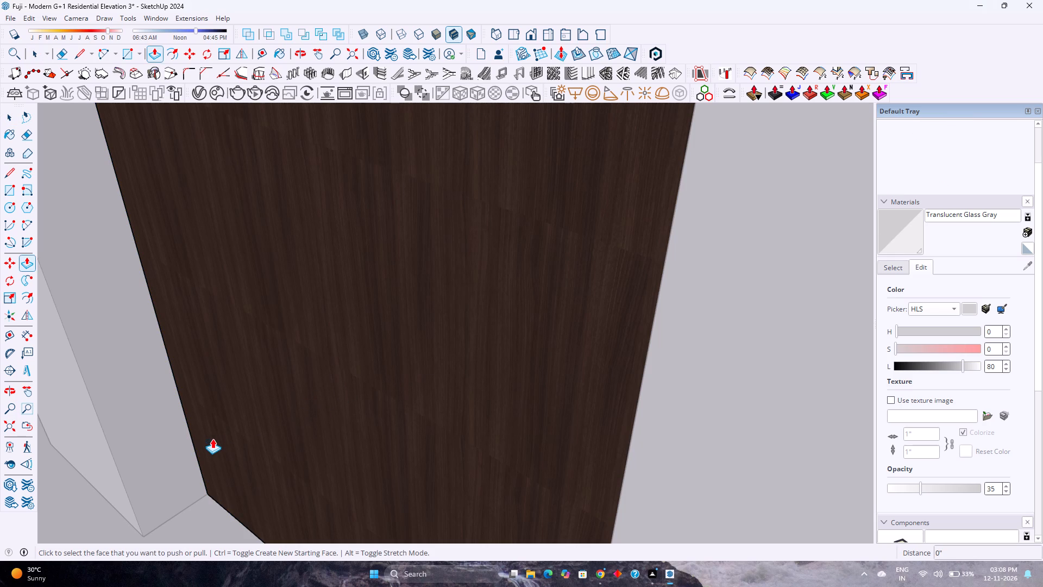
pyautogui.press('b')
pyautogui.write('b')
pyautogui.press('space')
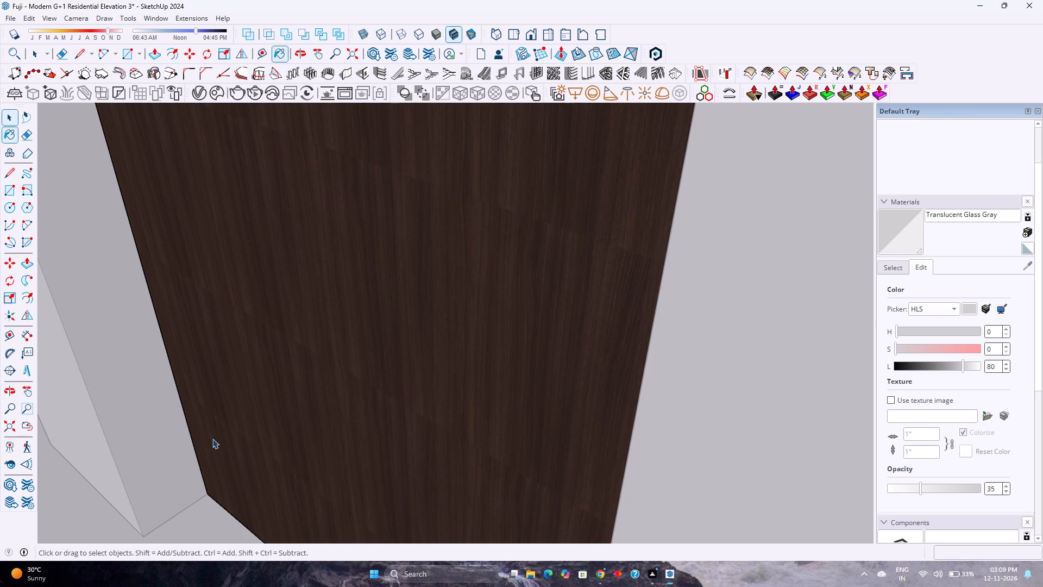
# Close the open door component and the ground-floor wall group, returning to the building's front elevation.
pyautogui.scroll(-7, 212, 439)
pyautogui.click(2, 429)
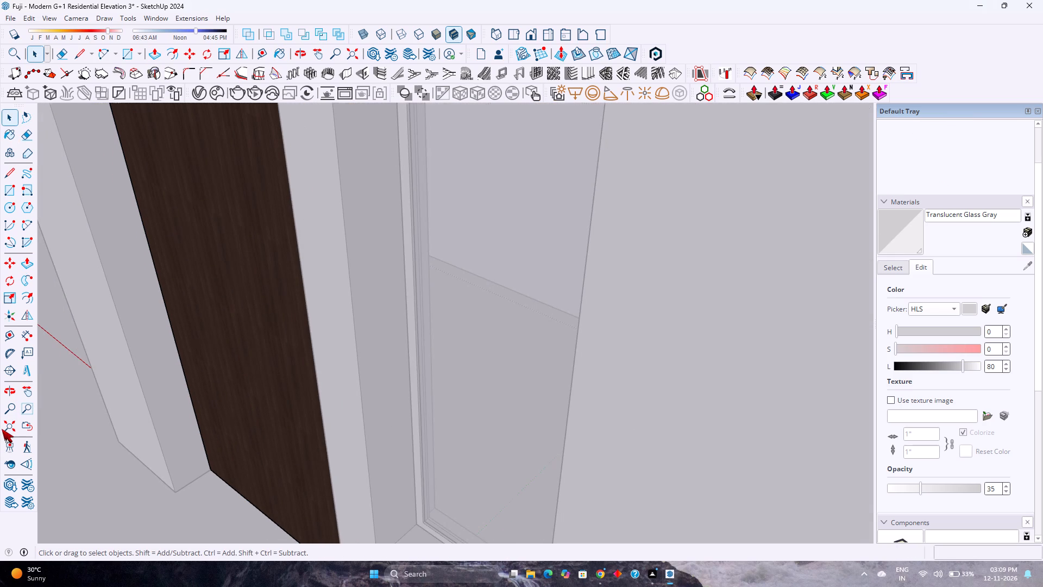
pyautogui.moveTo(290, 404); pyautogui.dragTo(22, 424, button='middle')
pyautogui.click(702, 478)
pyautogui.scroll(2, 695, 476)
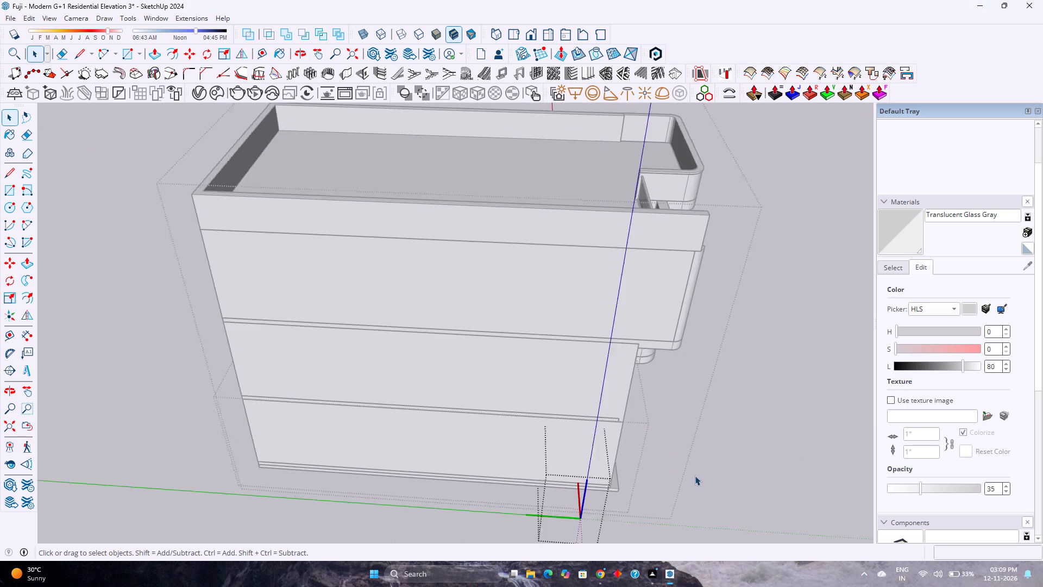
pyautogui.scroll(1, 695, 476)
pyautogui.moveTo(694, 476); pyautogui.dragTo(363, 405, button='middle')
pyautogui.middleClick(362, 404)
pyautogui.scroll(-4, 365, 401)
pyautogui.moveTo(405, 452); pyautogui.dragTo(367, 400, button='middle')
pyautogui.click(654, 459)
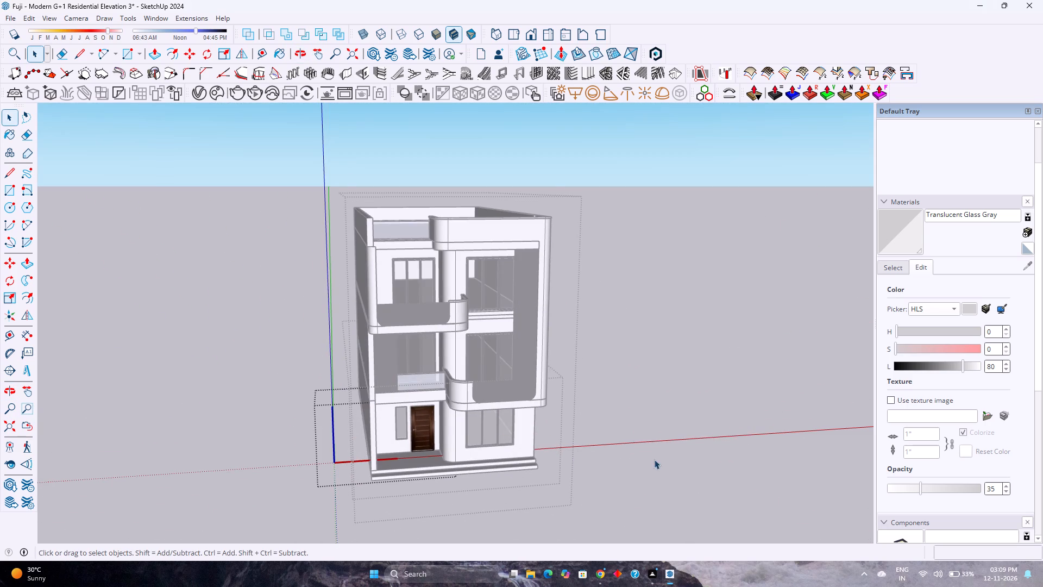
pyautogui.scroll(5, 513, 445)
pyautogui.moveTo(504, 443); pyautogui.dragTo(455, 453, button='middle')
pyautogui.middleClick(455, 453)
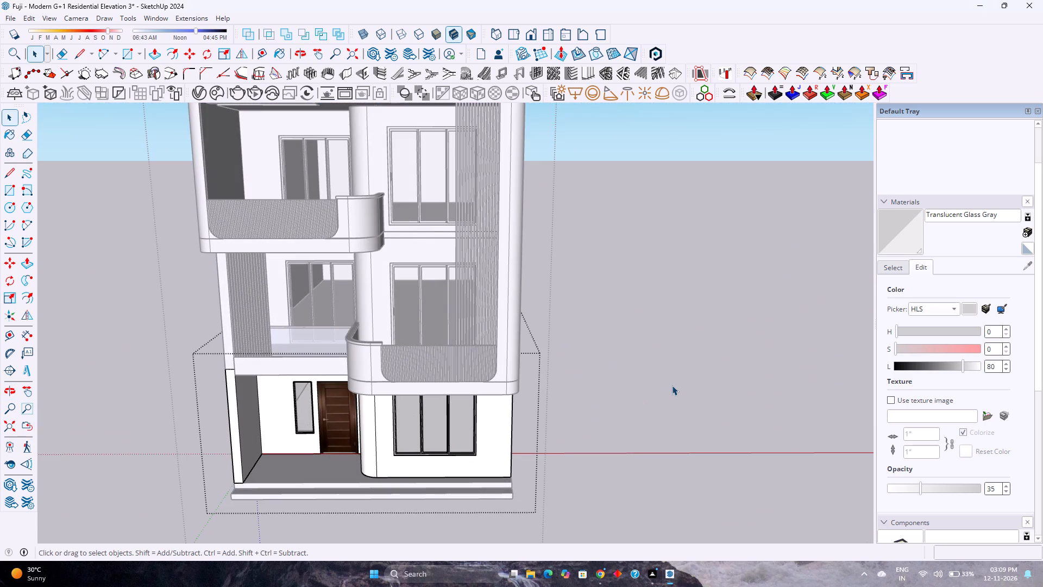
pyautogui.click(672, 385)
# Save the model with the fitted entrance door.
pyautogui.scroll(-2, 614, 390)
pyautogui.scroll(2, 614, 391)
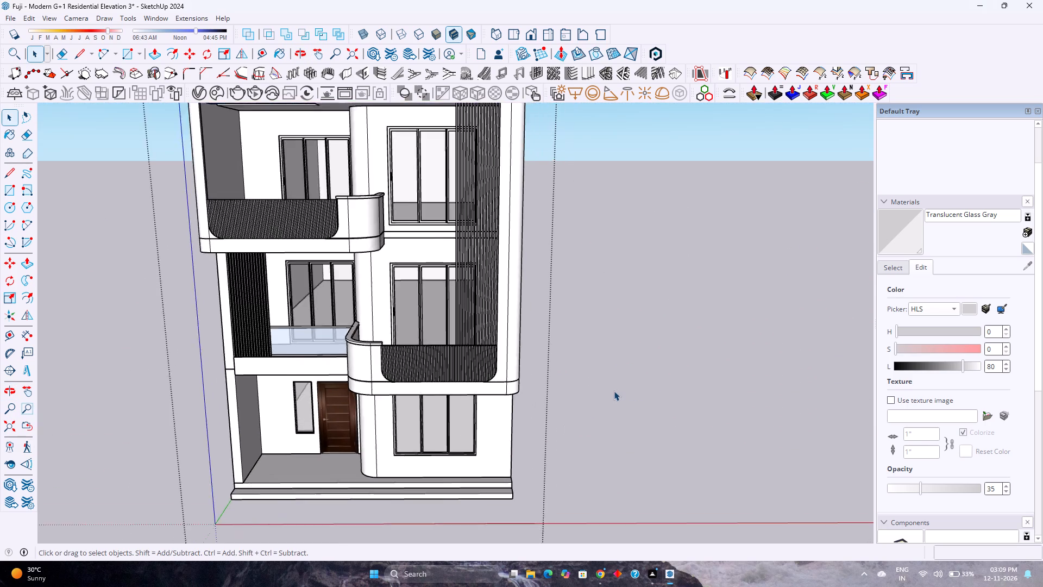
pyautogui.scroll(-3, 614, 391)
pyautogui.scroll(3, 614, 391)
pyautogui.hotkey('ctrl', 's')
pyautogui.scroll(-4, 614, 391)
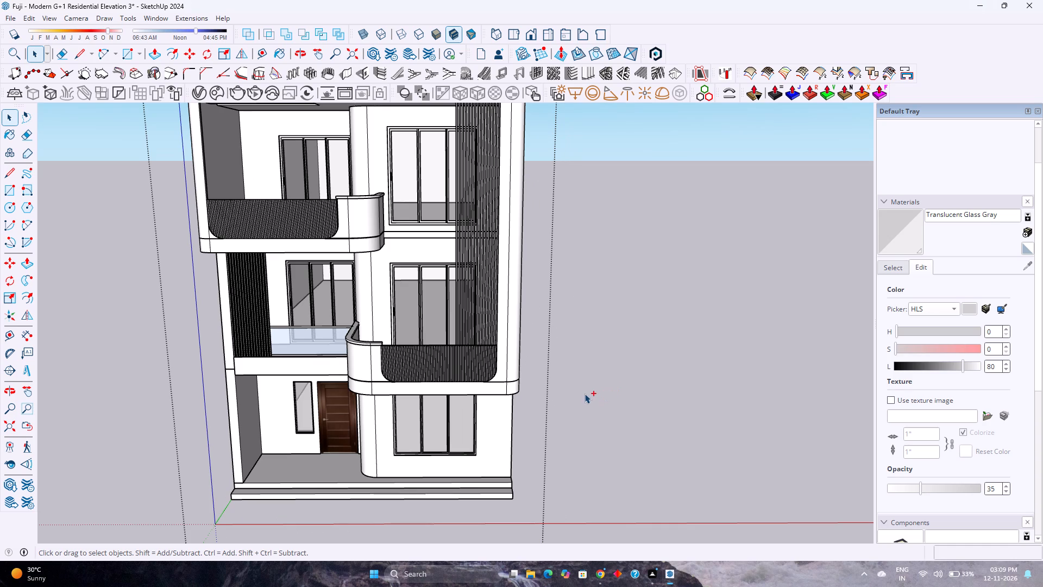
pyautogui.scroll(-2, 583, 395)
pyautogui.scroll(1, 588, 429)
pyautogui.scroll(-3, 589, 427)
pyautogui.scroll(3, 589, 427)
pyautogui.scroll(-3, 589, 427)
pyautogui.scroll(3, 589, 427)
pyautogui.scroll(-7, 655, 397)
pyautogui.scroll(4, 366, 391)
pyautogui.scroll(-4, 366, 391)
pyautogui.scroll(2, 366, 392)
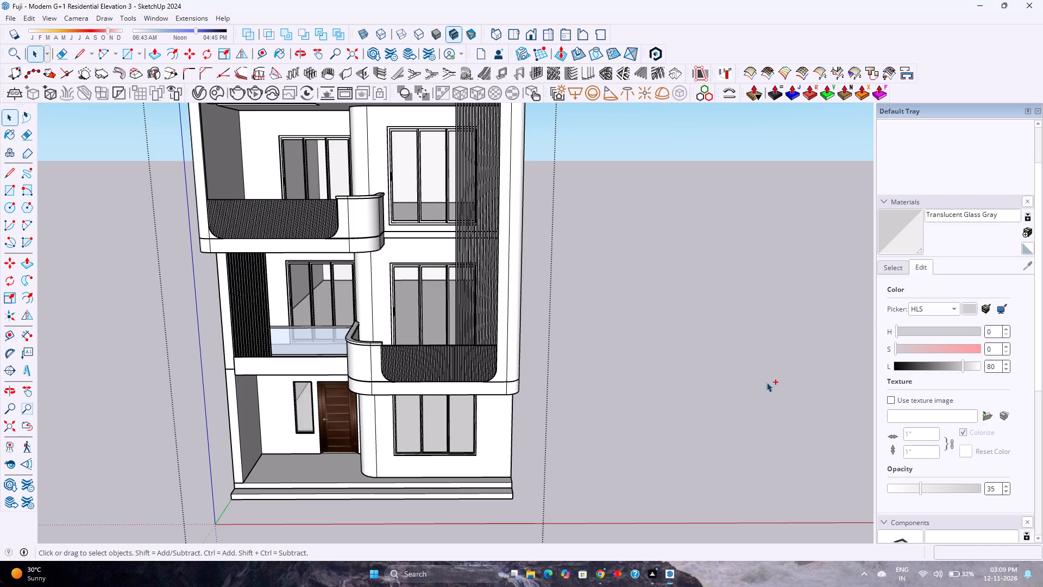
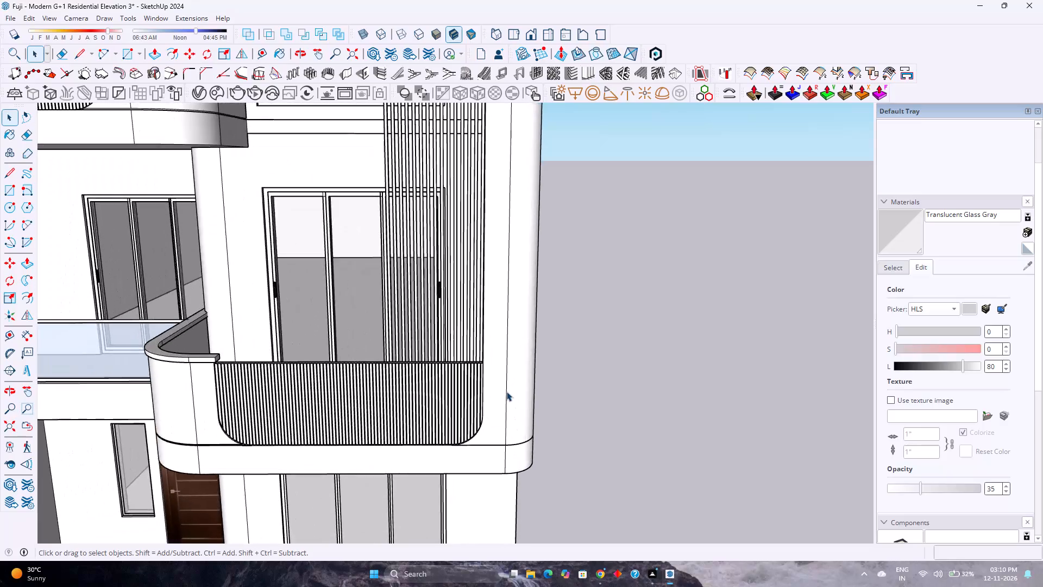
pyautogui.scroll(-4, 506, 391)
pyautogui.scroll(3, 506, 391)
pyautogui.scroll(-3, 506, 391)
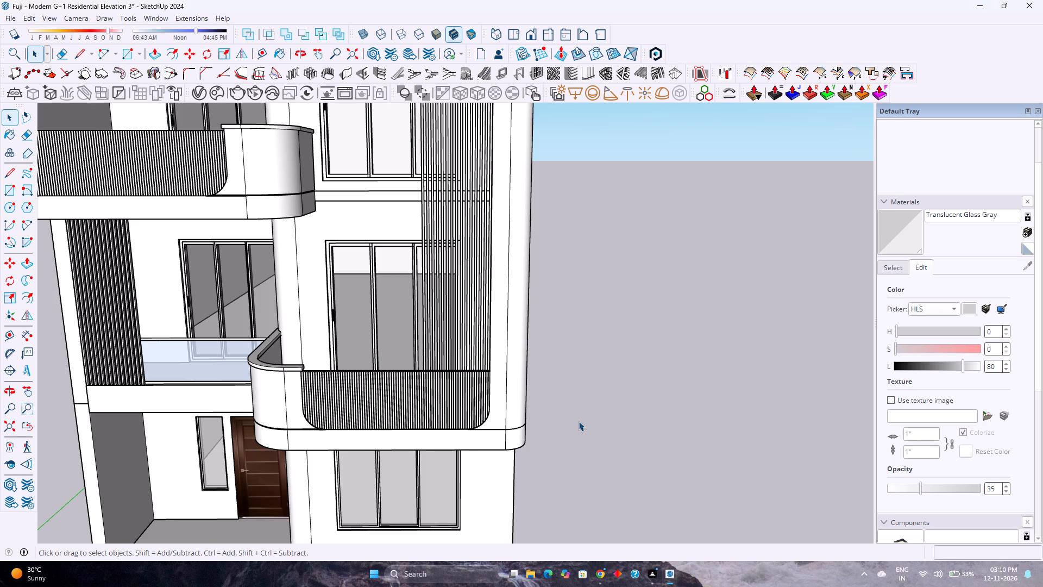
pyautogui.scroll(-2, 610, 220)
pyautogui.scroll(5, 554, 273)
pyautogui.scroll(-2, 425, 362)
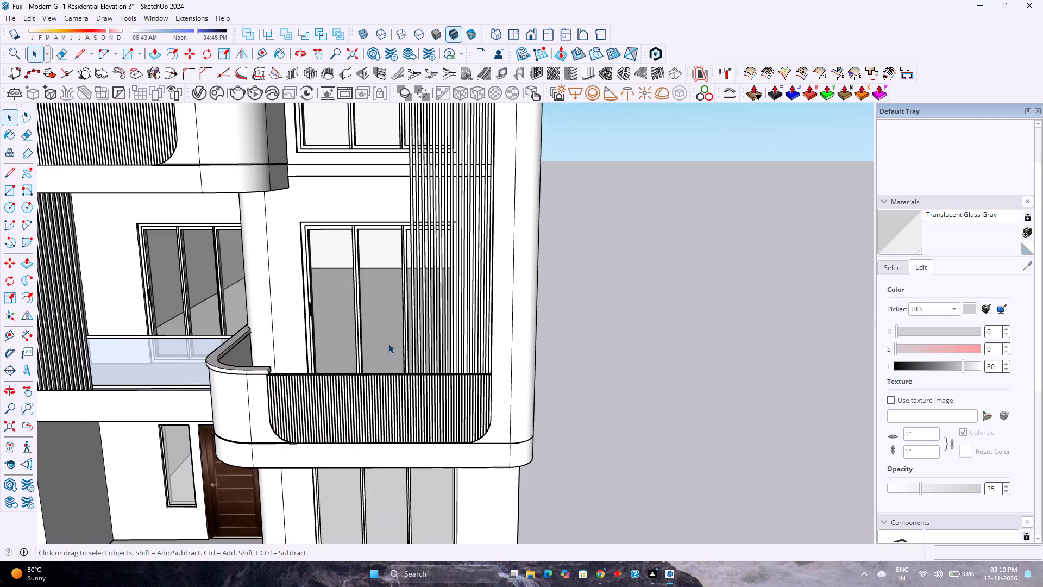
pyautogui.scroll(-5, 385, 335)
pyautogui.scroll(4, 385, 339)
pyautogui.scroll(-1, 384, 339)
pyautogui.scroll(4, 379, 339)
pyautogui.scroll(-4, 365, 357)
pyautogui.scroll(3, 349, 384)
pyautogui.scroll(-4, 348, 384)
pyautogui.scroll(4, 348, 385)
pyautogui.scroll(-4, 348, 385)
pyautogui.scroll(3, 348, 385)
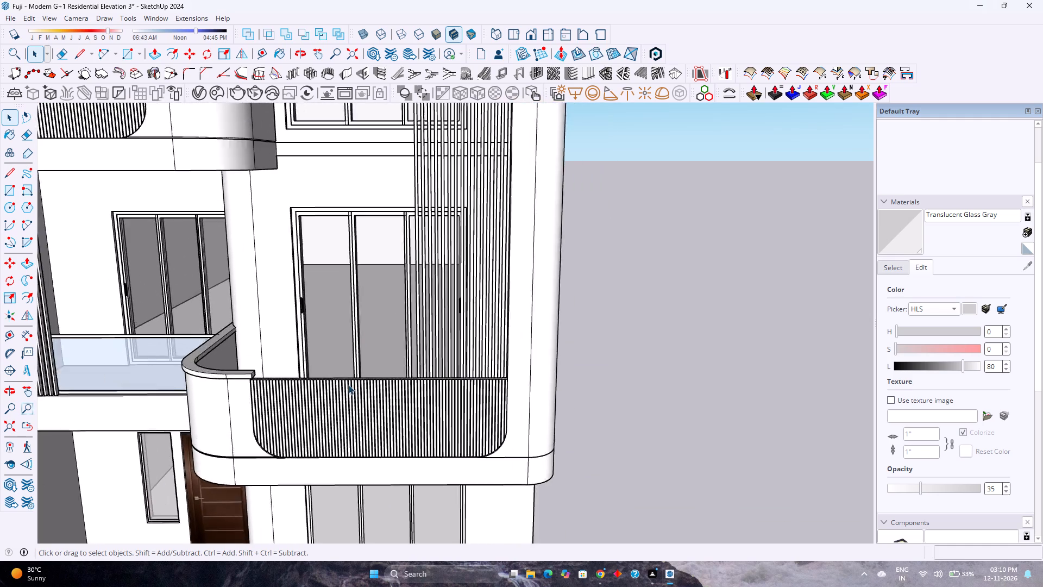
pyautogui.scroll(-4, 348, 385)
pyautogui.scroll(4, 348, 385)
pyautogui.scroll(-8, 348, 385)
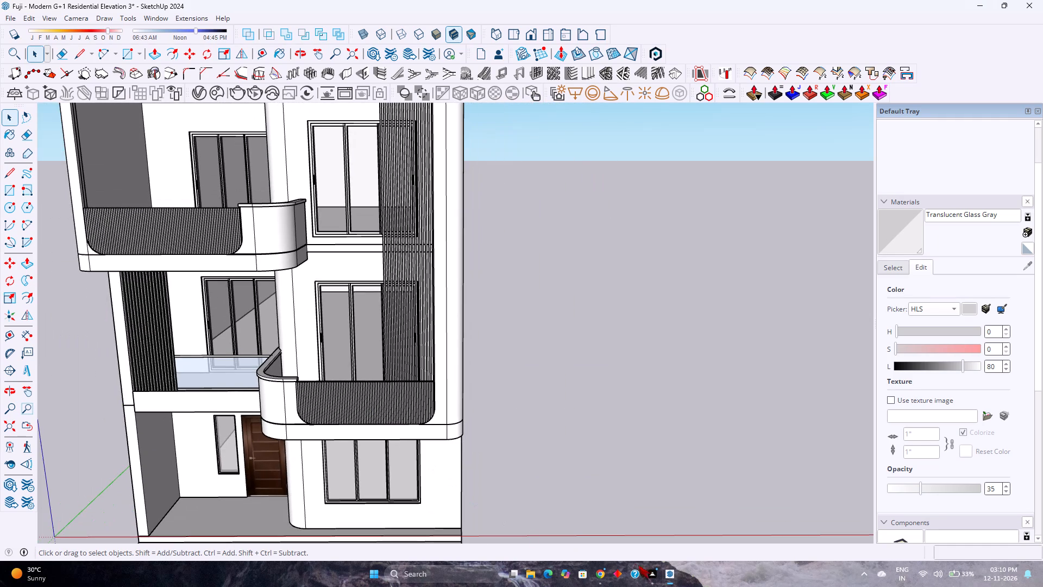
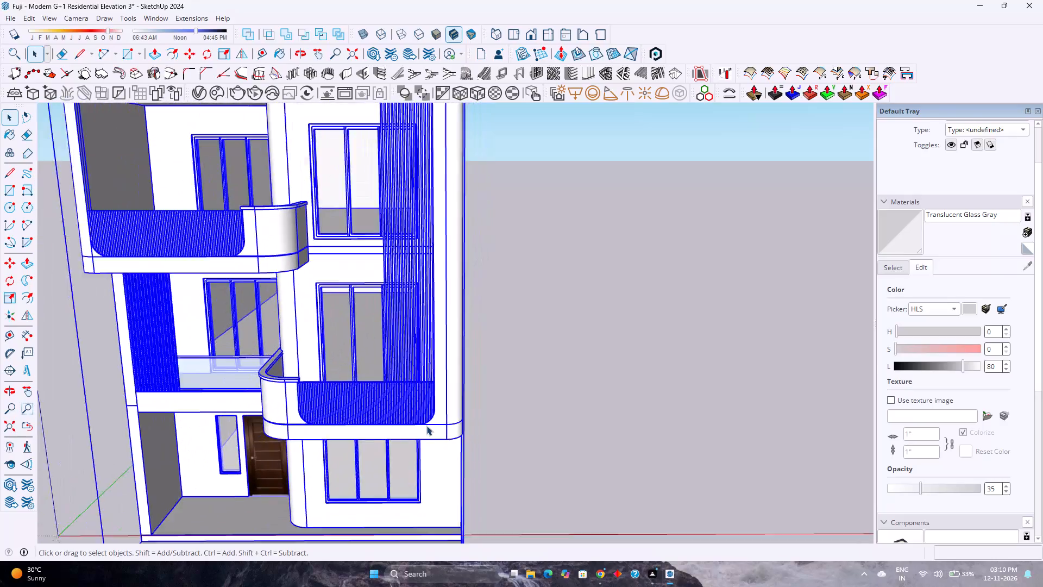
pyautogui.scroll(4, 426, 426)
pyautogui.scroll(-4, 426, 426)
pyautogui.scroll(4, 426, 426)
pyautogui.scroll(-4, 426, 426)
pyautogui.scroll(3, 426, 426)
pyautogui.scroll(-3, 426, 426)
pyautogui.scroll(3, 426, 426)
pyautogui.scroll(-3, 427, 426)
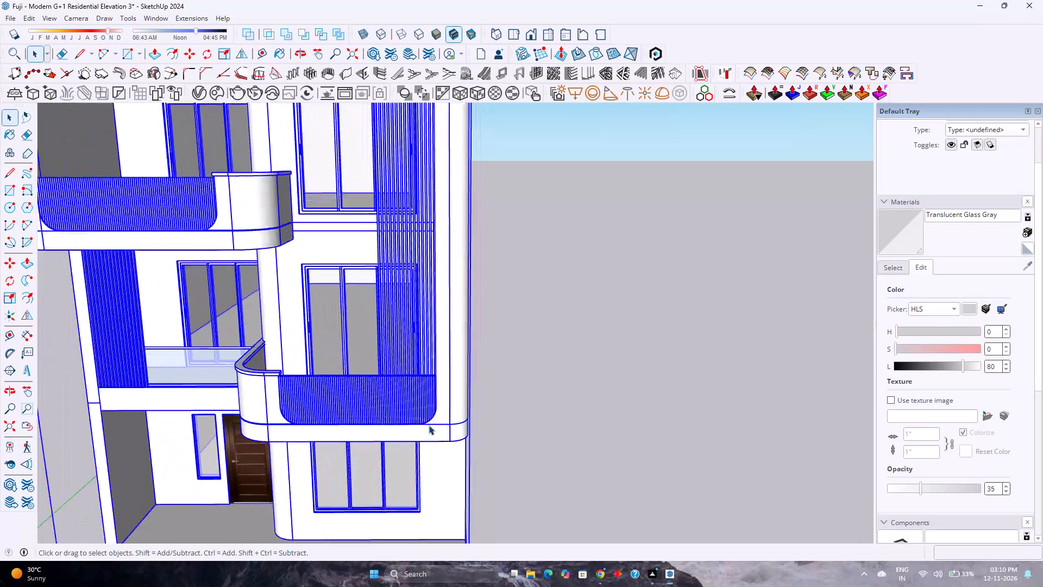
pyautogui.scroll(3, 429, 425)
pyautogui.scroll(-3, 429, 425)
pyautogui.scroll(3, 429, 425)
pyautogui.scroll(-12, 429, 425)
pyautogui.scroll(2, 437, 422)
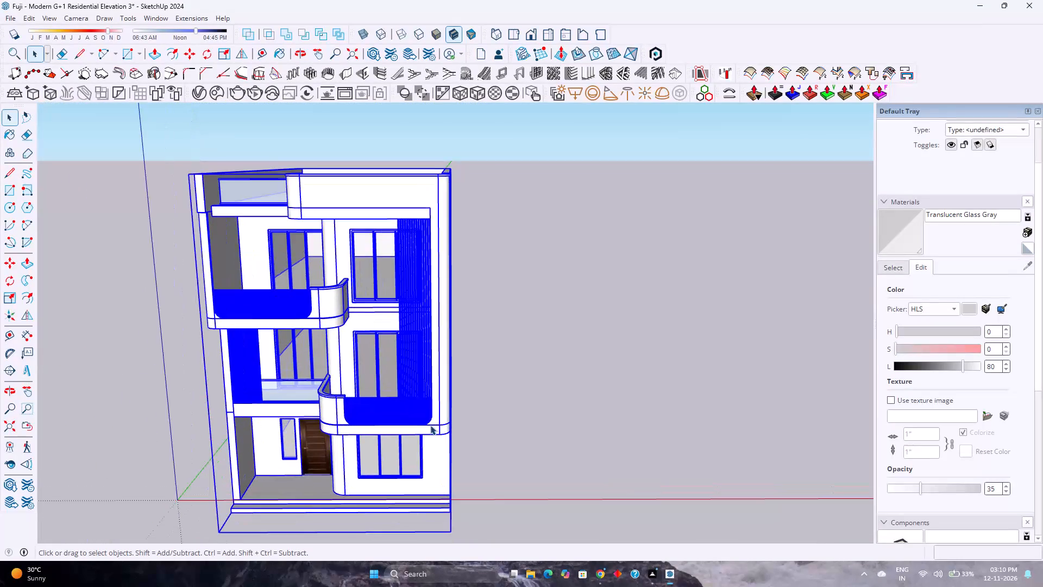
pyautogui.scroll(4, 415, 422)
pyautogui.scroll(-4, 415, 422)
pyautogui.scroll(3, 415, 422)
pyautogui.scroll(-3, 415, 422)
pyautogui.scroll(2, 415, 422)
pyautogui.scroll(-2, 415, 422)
# Paint the slatted panel on the lower curved balcony's front with Wood Cherry Original from the Wood materials.
pyautogui.click(415, 421)
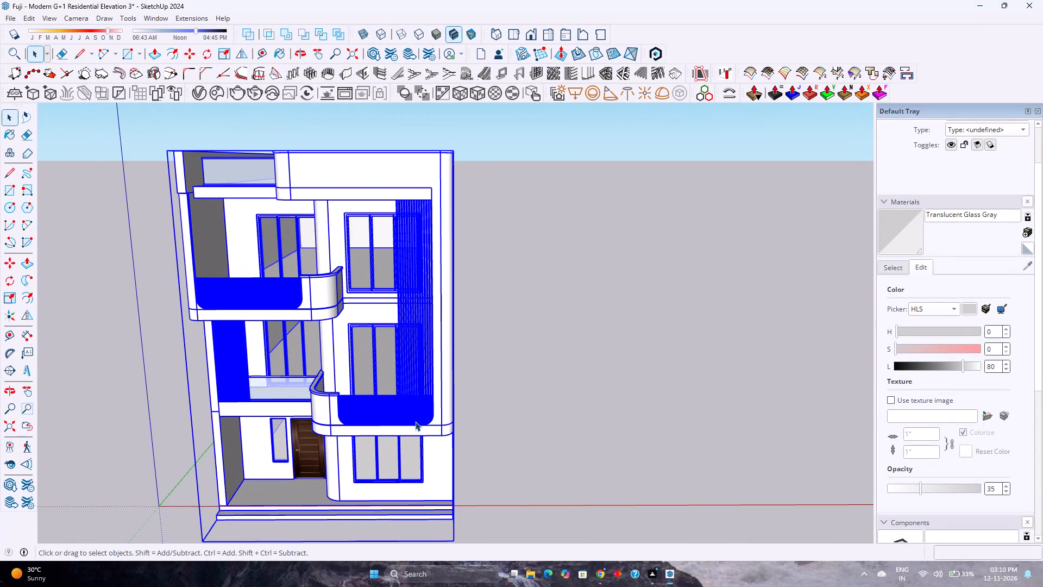
pyautogui.click(415, 421)
pyautogui.scroll(3, 358, 472)
pyautogui.moveTo(356, 469); pyautogui.dragTo(411, 433, button='middle')
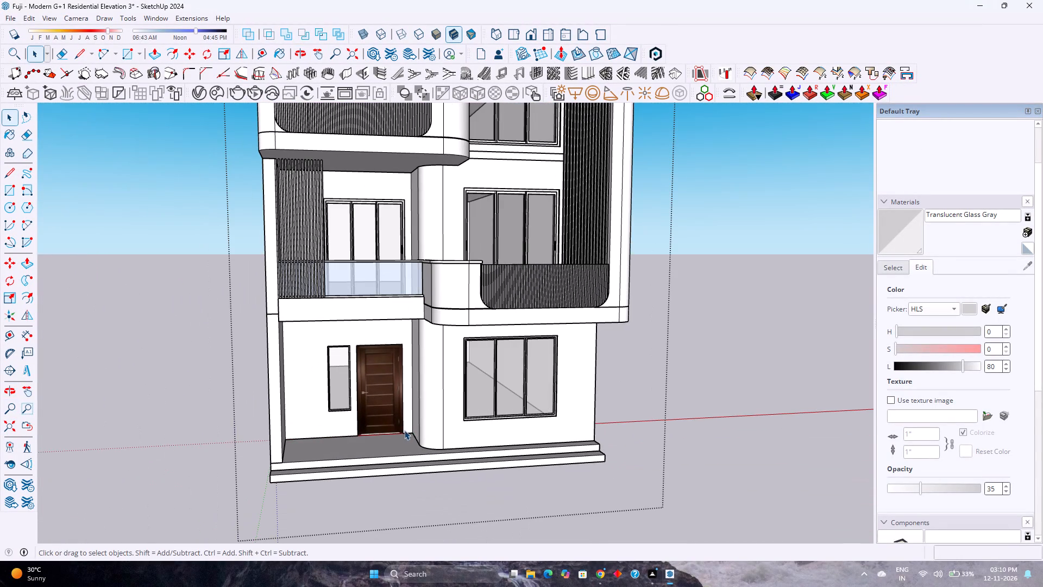
pyautogui.scroll(2, 386, 400)
pyautogui.moveTo(521, 315); pyautogui.dragTo(301, 447, button='middle')
pyautogui.middleClick(301, 447)
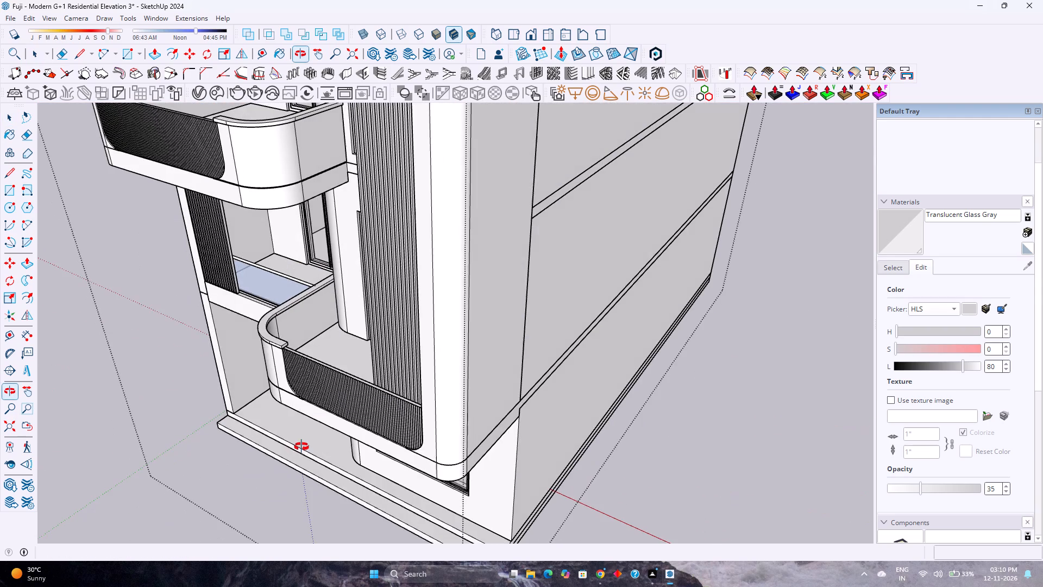
pyautogui.scroll(2, 362, 366)
pyautogui.doubleClick(340, 404)
pyautogui.click(340, 404)
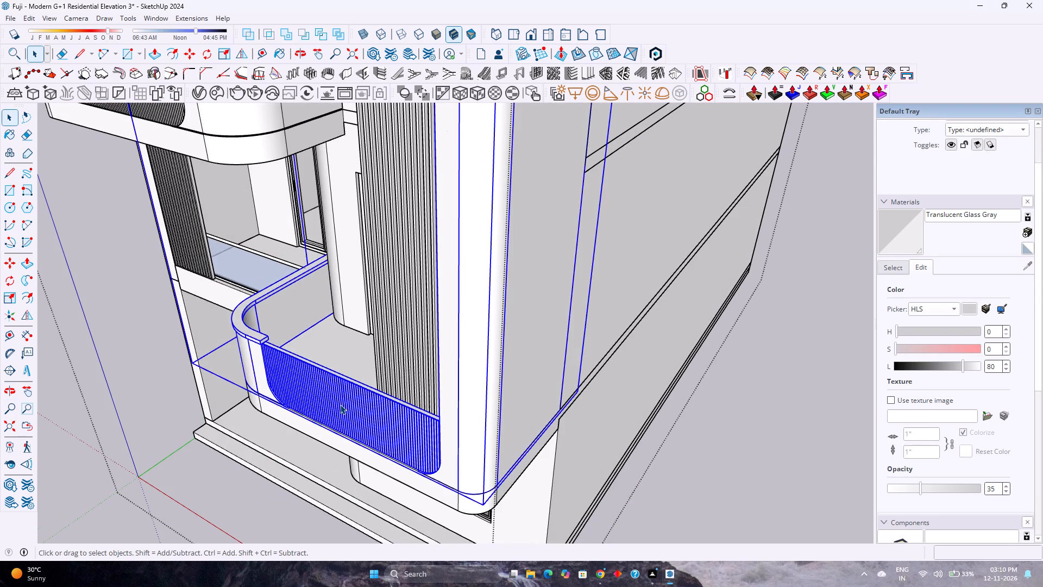
pyautogui.click(340, 404)
pyautogui.scroll(3, 339, 404)
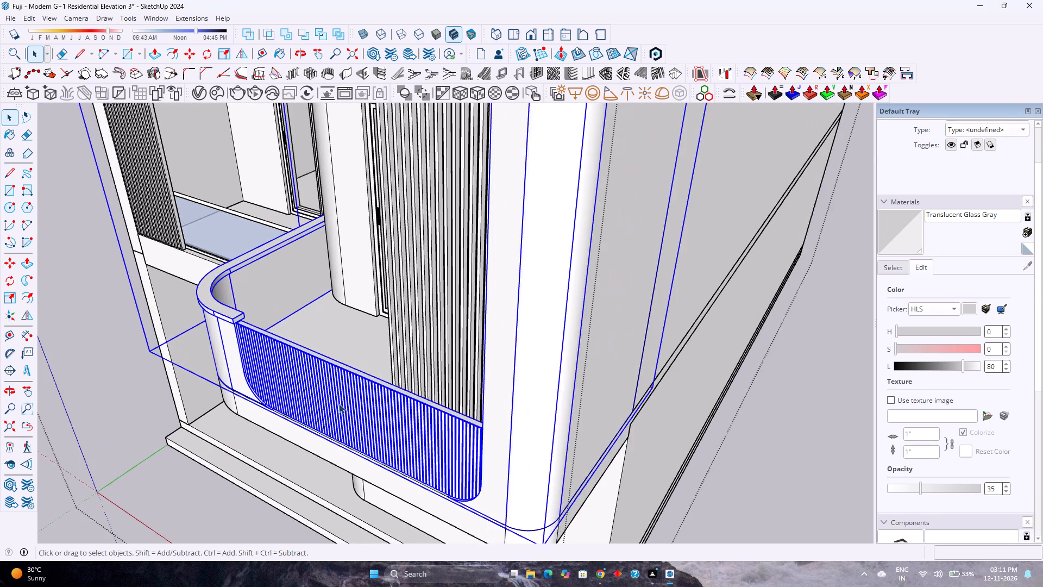
pyautogui.doubleClick(339, 404)
pyautogui.scroll(3, 339, 404)
pyautogui.click(339, 404)
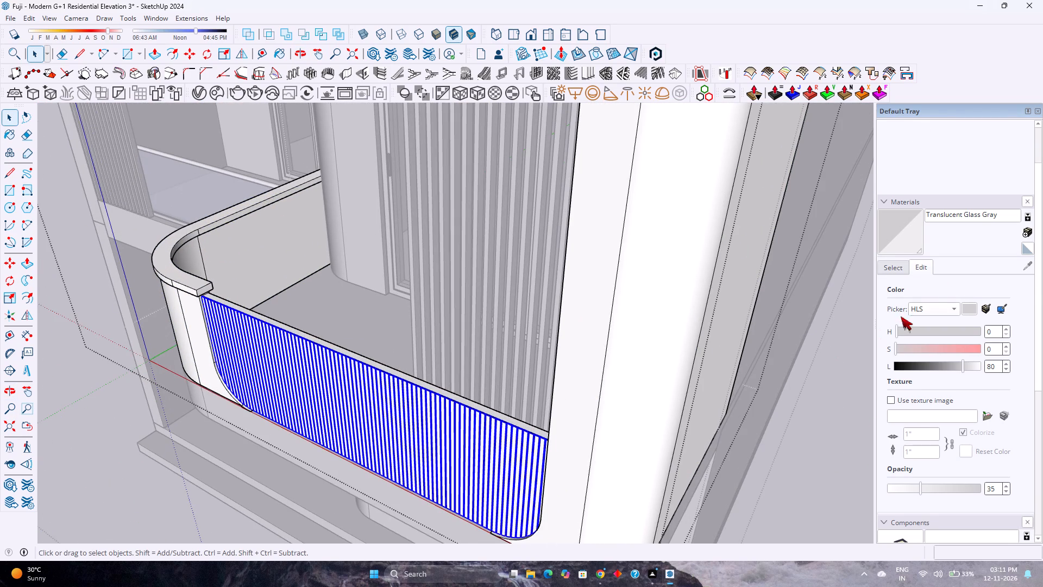
pyautogui.click(908, 268)
pyautogui.click(941, 284)
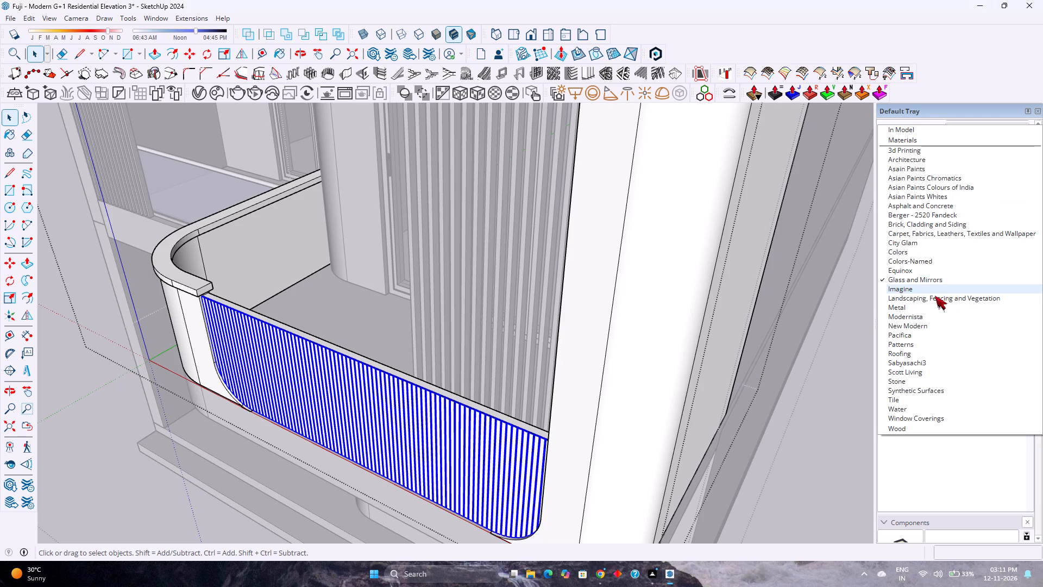
pyautogui.click(884, 427)
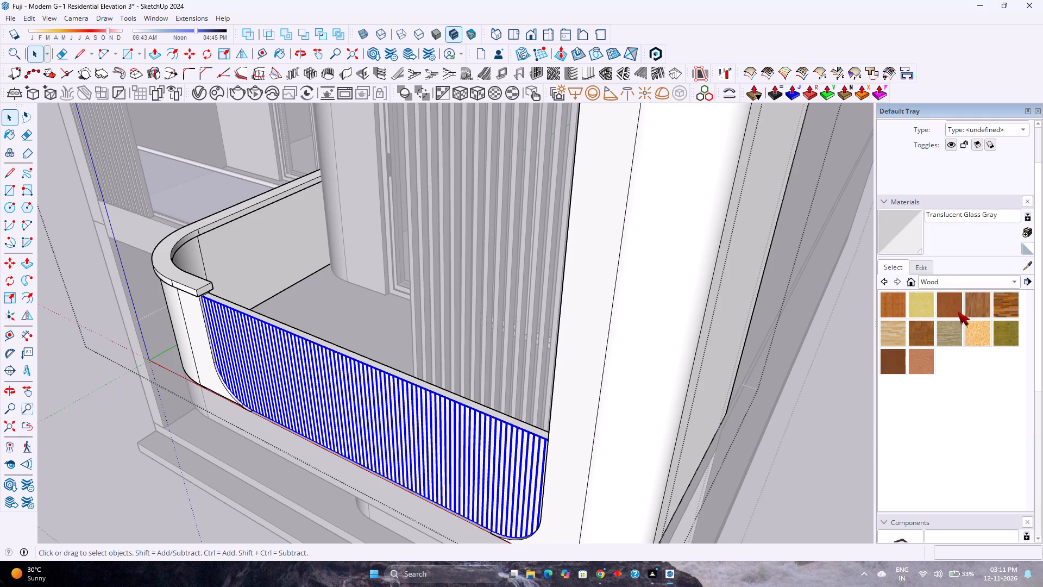
pyautogui.click(958, 311)
pyautogui.click(505, 457)
pyautogui.press('space')
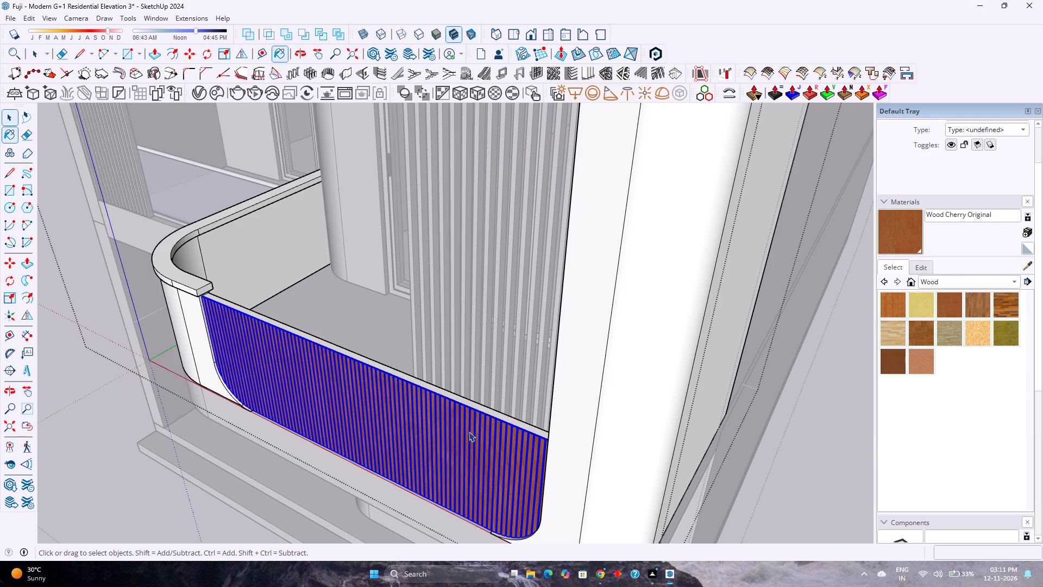
pyautogui.press('Escape')
# Paint the tall vertical slat screen rising behind the lower balcony with Wood Cherry Original.
pyautogui.scroll(-4, 493, 398)
pyautogui.click(501, 374)
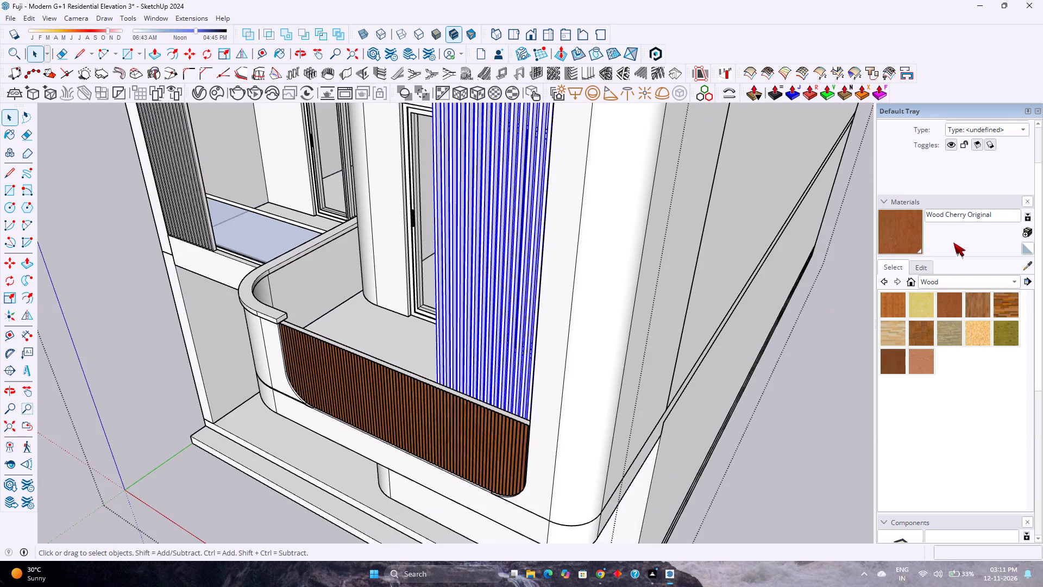
pyautogui.click(927, 233)
pyautogui.click(900, 237)
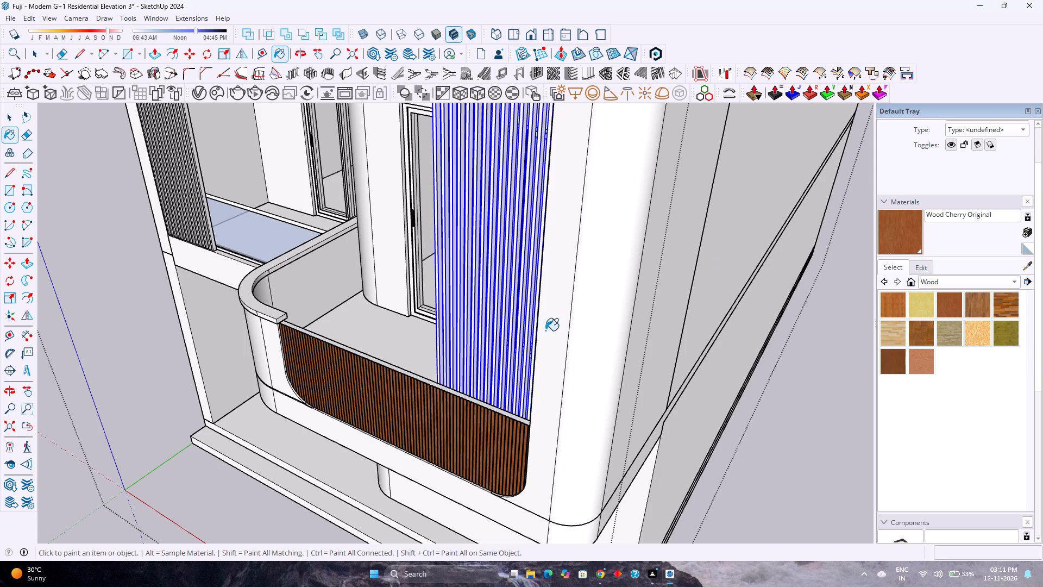
pyautogui.scroll(3, 495, 350)
pyautogui.click(495, 350)
pyautogui.scroll(4, 495, 354)
pyautogui.scroll(-2, 495, 354)
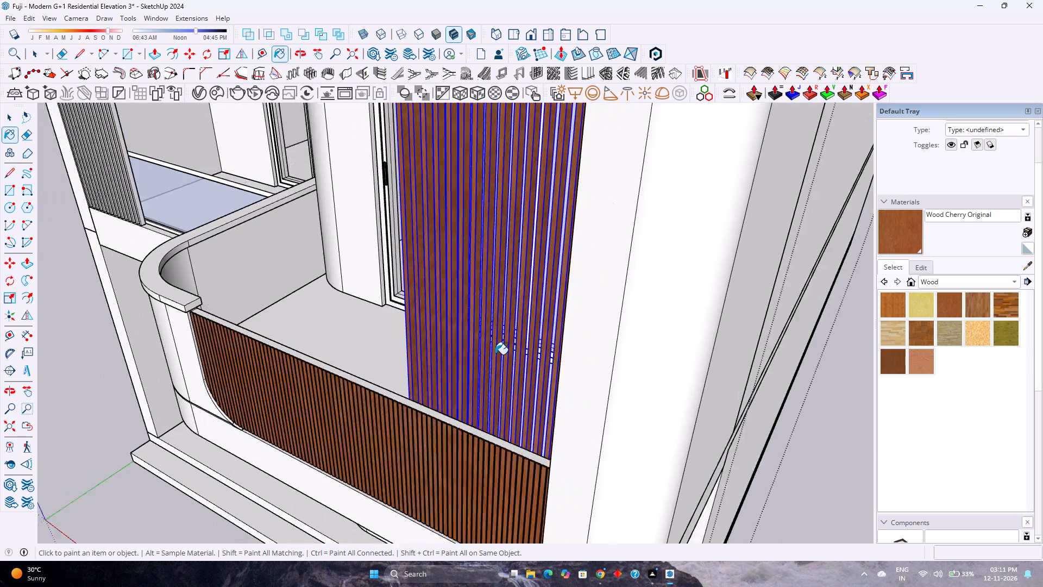
pyautogui.scroll(-2, 495, 354)
pyautogui.scroll(3, 493, 354)
pyautogui.scroll(-3, 493, 354)
pyautogui.scroll(2, 491, 354)
pyautogui.press('space')
pyautogui.scroll(-5, 491, 353)
pyautogui.press('Escape')
# Paint the first-floor vertical slat screen beside the glass railing with Wood Cherry Original.
pyautogui.scroll(-5, 491, 351)
pyautogui.scroll(1, 400, 349)
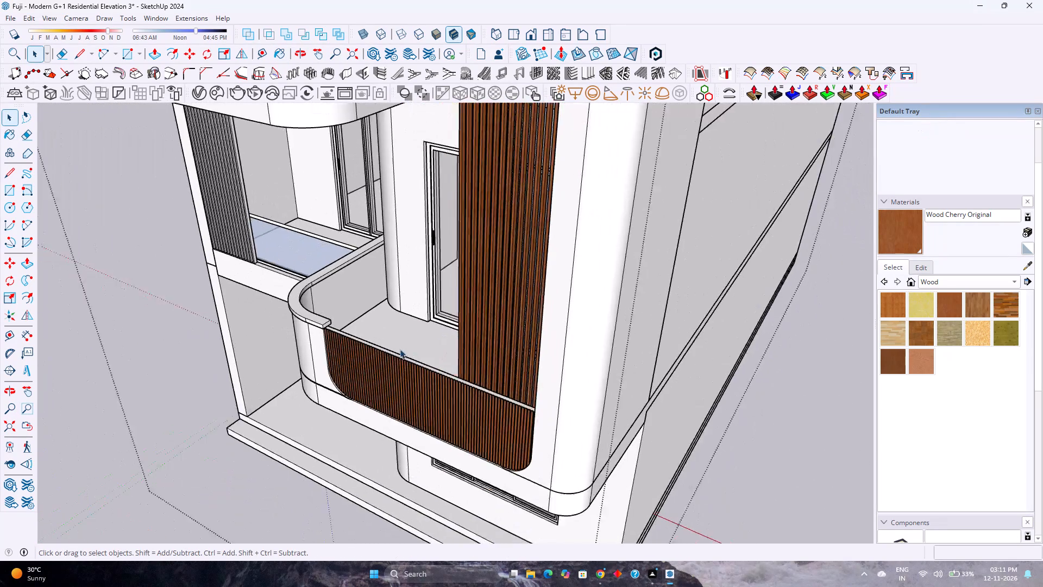
pyautogui.scroll(5, 400, 349)
pyautogui.keyDown('shift'); pyautogui.moveTo(378, 355); pyautogui.dragTo(423, 413, button='middle'); pyautogui.keyUp('shift')
pyautogui.keyDown('shift'); pyautogui.middleClick(423, 413); pyautogui.keyUp('shift')
pyautogui.scroll(1, 248, 369)
pyautogui.keyDown('shift'); pyautogui.moveTo(263, 371); pyautogui.dragTo(404, 486, button='middle'); pyautogui.keyUp('shift')
pyautogui.doubleClick(369, 308)
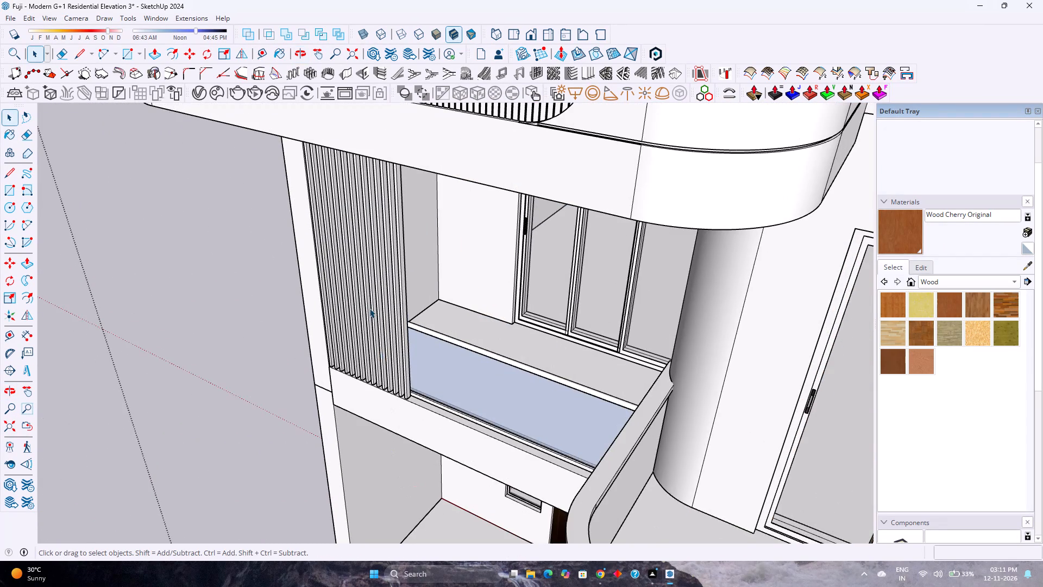
pyautogui.scroll(3, 369, 308)
pyautogui.click(369, 308)
pyautogui.click(898, 234)
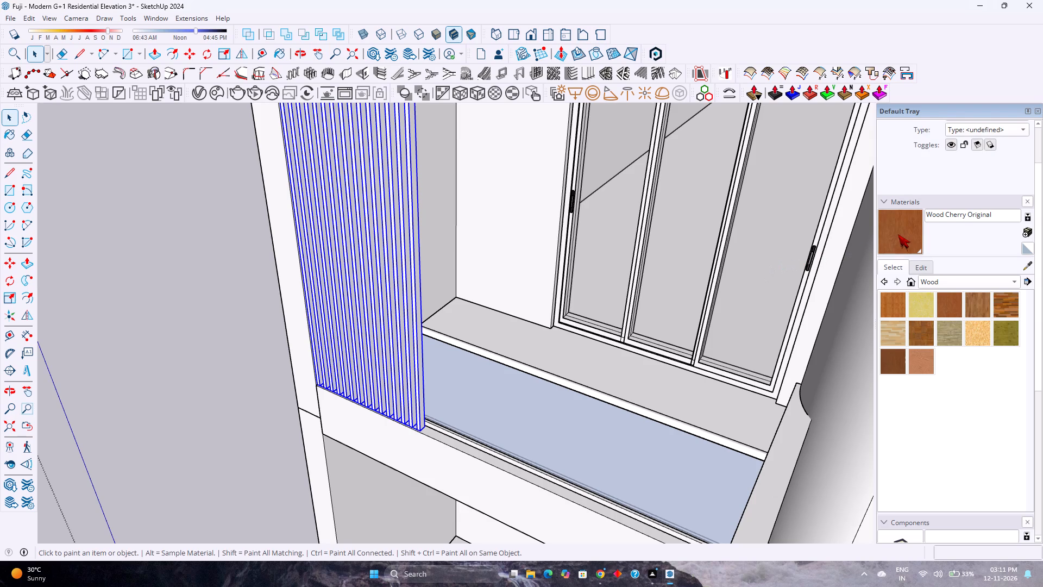
pyautogui.click(363, 266)
pyautogui.scroll(-9, 363, 266)
pyautogui.press('space')
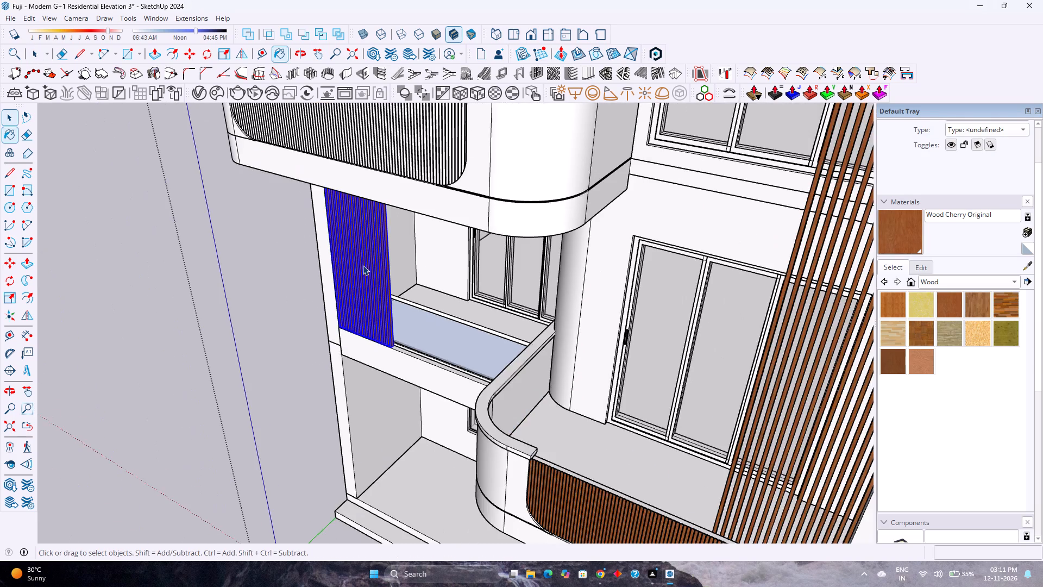
pyautogui.scroll(-5, 363, 265)
pyautogui.press('Escape')
# Open the upper balcony's parapet group and paint its slatted front panel with Wood Cherry Original.
pyautogui.scroll(-4, 363, 265)
pyautogui.keyDown('shift'); pyautogui.moveTo(385, 250); pyautogui.dragTo(374, 323, button='middle'); pyautogui.keyUp('shift')
pyautogui.keyDown('shift'); pyautogui.scroll(-1, 383, 301); pyautogui.keyUp('shift')
pyautogui.scroll(4, 370, 303)
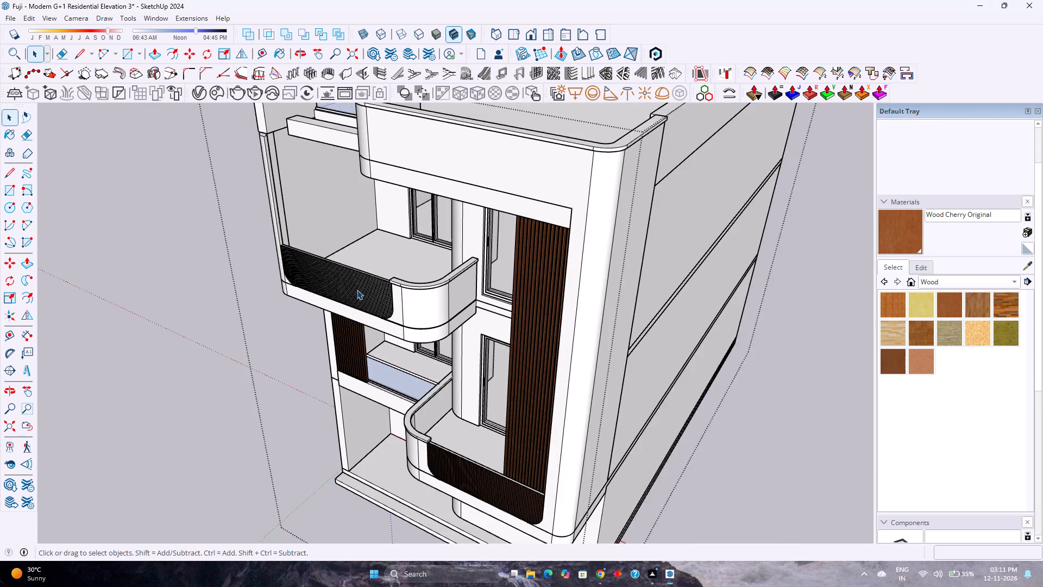
pyautogui.scroll(2, 357, 290)
pyautogui.doubleClick(357, 290)
pyautogui.scroll(5, 357, 290)
pyautogui.click(357, 290)
pyautogui.scroll(3, 357, 290)
pyautogui.doubleClick(357, 290)
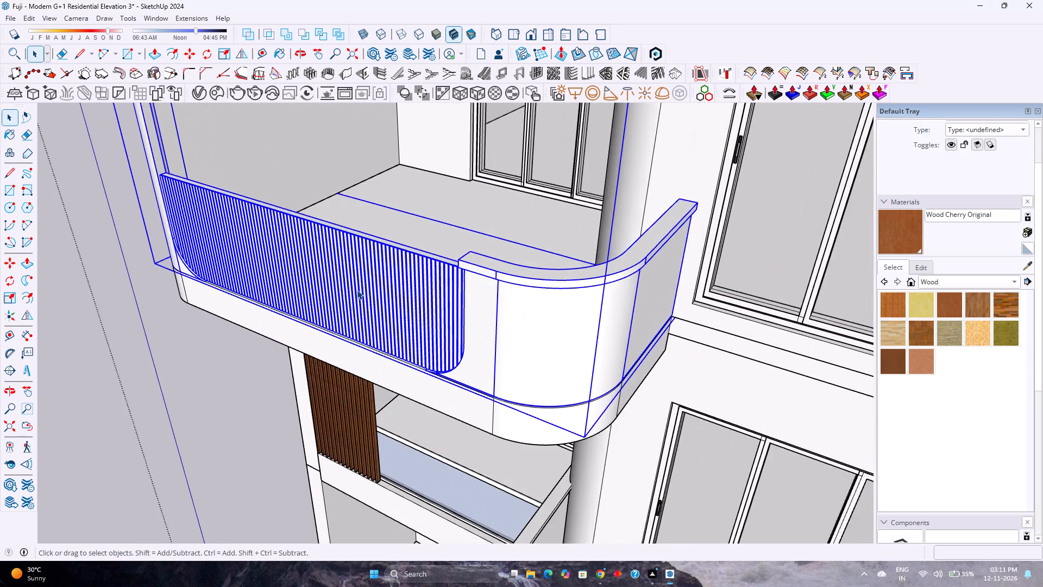
pyautogui.click(357, 290)
pyautogui.click(912, 238)
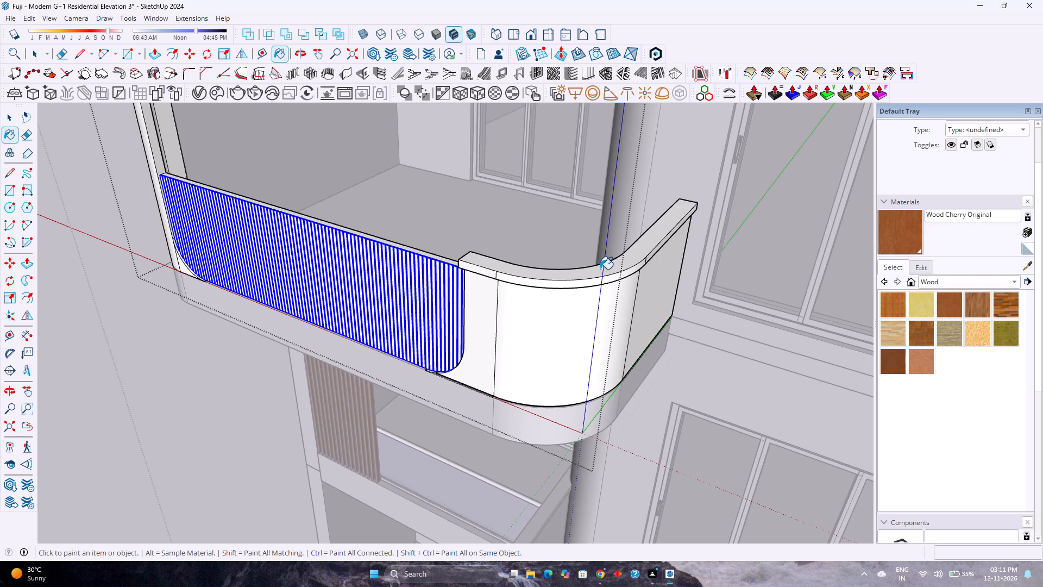
pyautogui.click(419, 312)
pyautogui.press('space')
pyautogui.scroll(-4, 419, 312)
pyautogui.press('Escape')
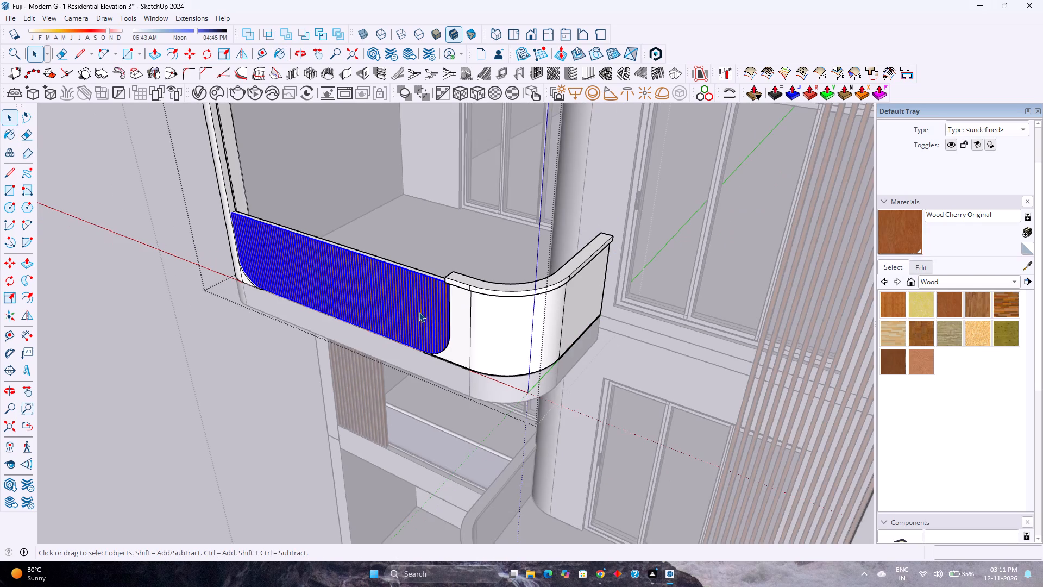
# Tone down the Wood Cherry Original material to saturation 41 and lightness 31.
pyautogui.scroll(-8, 419, 312)
pyautogui.scroll(3, 419, 311)
pyautogui.scroll(-3, 419, 311)
pyautogui.scroll(2, 405, 345)
pyautogui.scroll(-5, 400, 364)
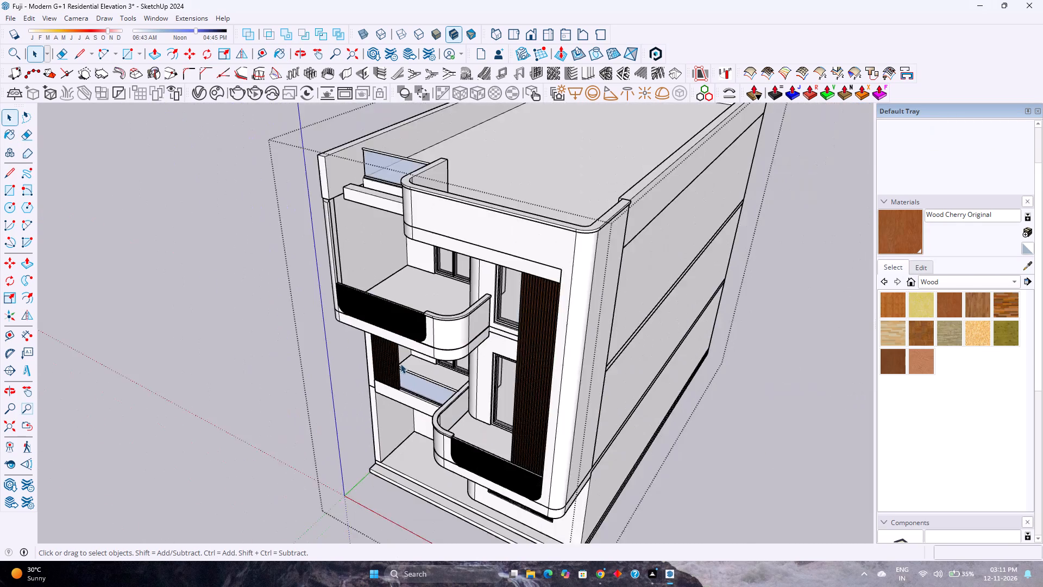
pyautogui.scroll(4, 432, 411)
pyautogui.scroll(-5, 432, 411)
pyautogui.scroll(2, 511, 442)
pyautogui.keyDown('shift'); pyautogui.moveTo(511, 442); pyautogui.dragTo(470, 408, button='middle'); pyautogui.keyUp('shift')
pyautogui.moveTo(464, 401); pyautogui.dragTo(619, 310, button='middle')
pyautogui.scroll(5, 555, 302)
pyautogui.click(922, 264)
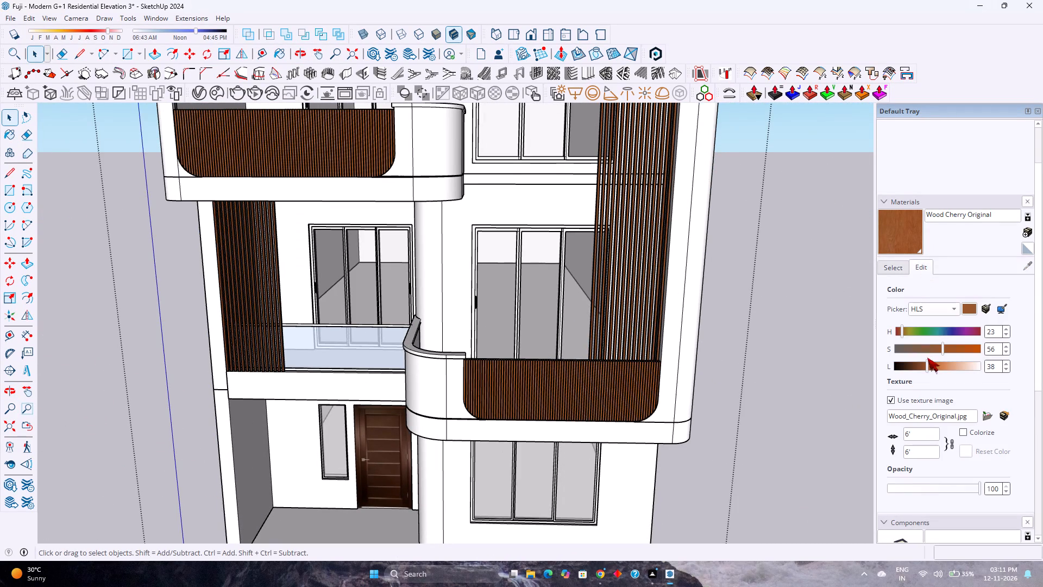
pyautogui.moveTo(941, 352); pyautogui.dragTo(928, 352)
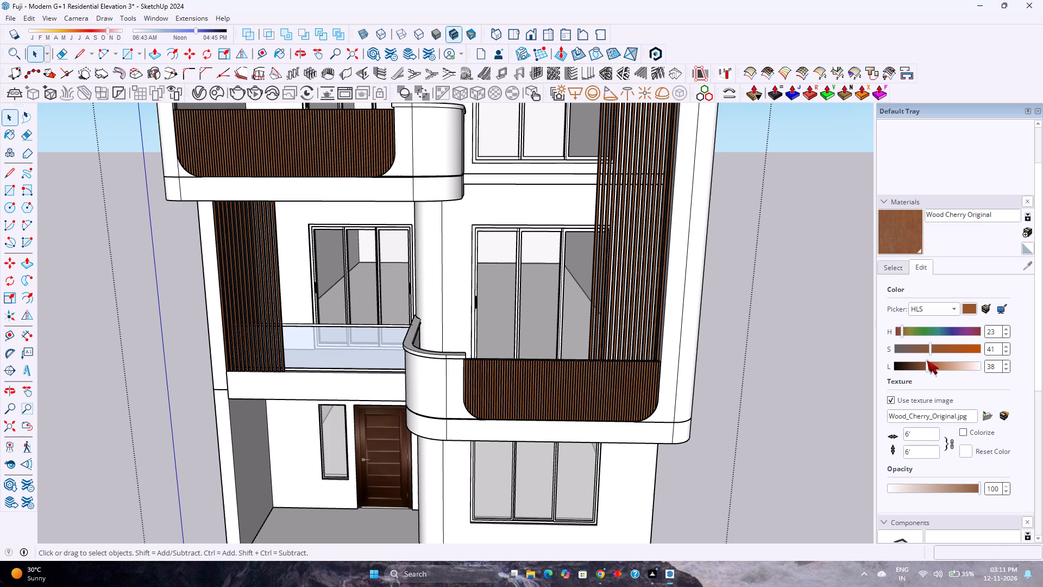
pyautogui.moveTo(927, 364); pyautogui.dragTo(921, 366)
# Examine the adjusted wood finish on the lower balcony's slats up close.
pyautogui.scroll(13, 634, 396)
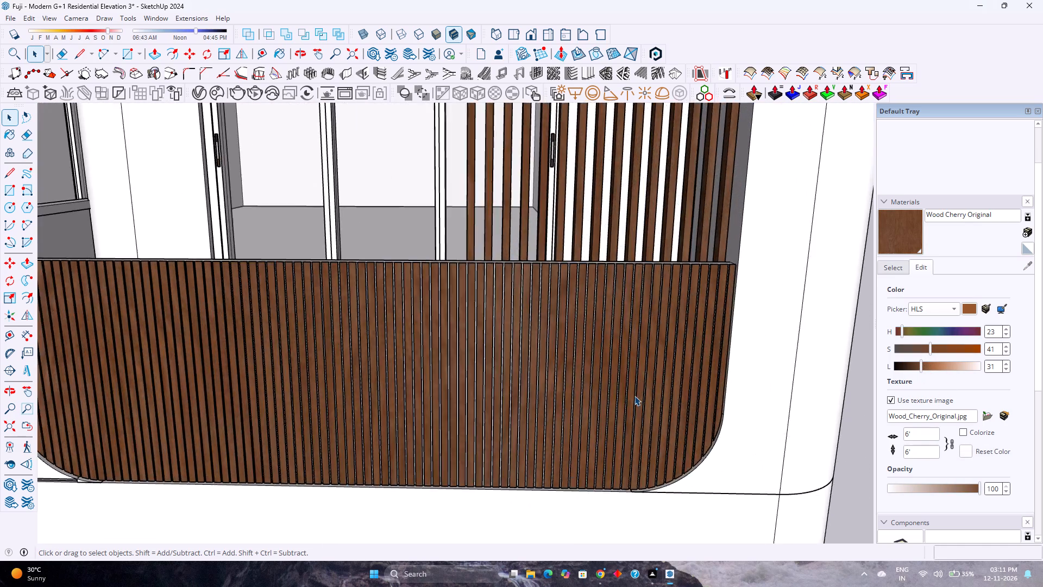
pyautogui.scroll(13, 634, 396)
pyautogui.scroll(-3, 605, 394)
pyautogui.scroll(4, 589, 394)
pyautogui.scroll(-4, 588, 392)
pyautogui.scroll(4, 588, 392)
pyautogui.scroll(-4, 588, 392)
pyautogui.scroll(3, 588, 392)
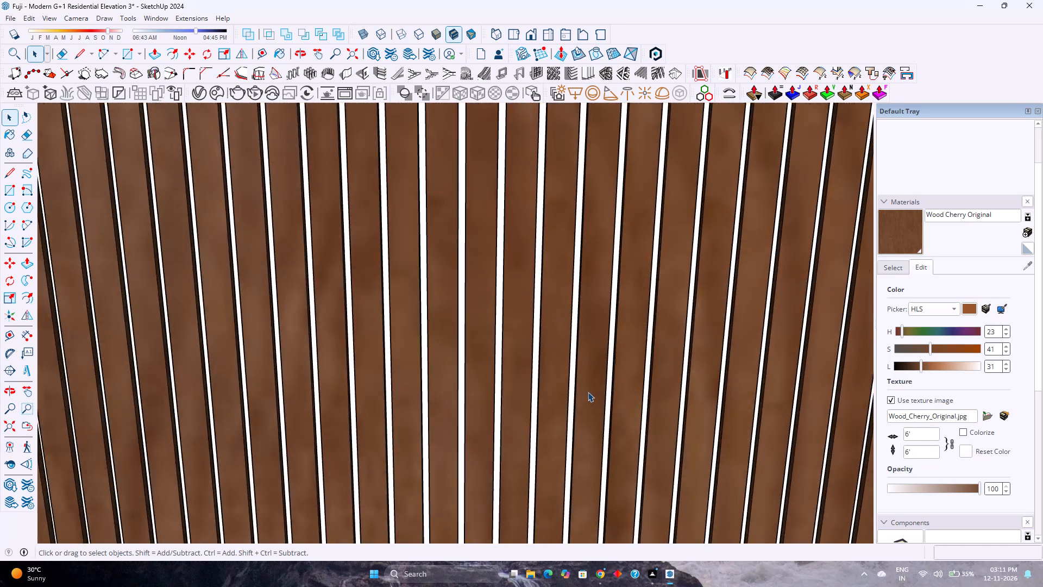
pyautogui.scroll(-4, 588, 392)
pyautogui.scroll(4, 588, 392)
pyautogui.scroll(-12, 588, 392)
pyautogui.scroll(3, 589, 390)
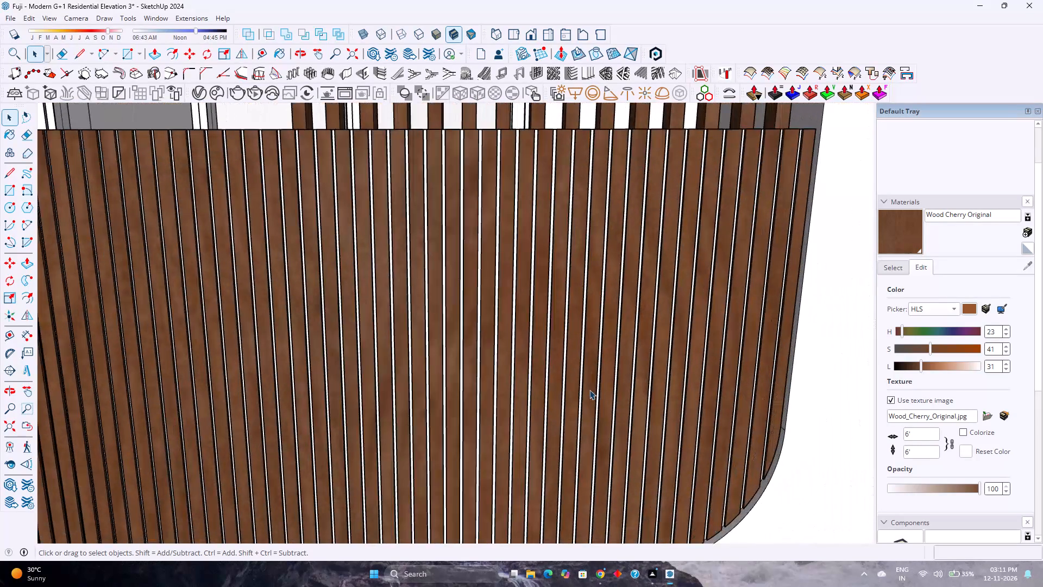
pyautogui.scroll(-4, 589, 390)
pyautogui.scroll(4, 589, 390)
pyautogui.scroll(-4, 589, 390)
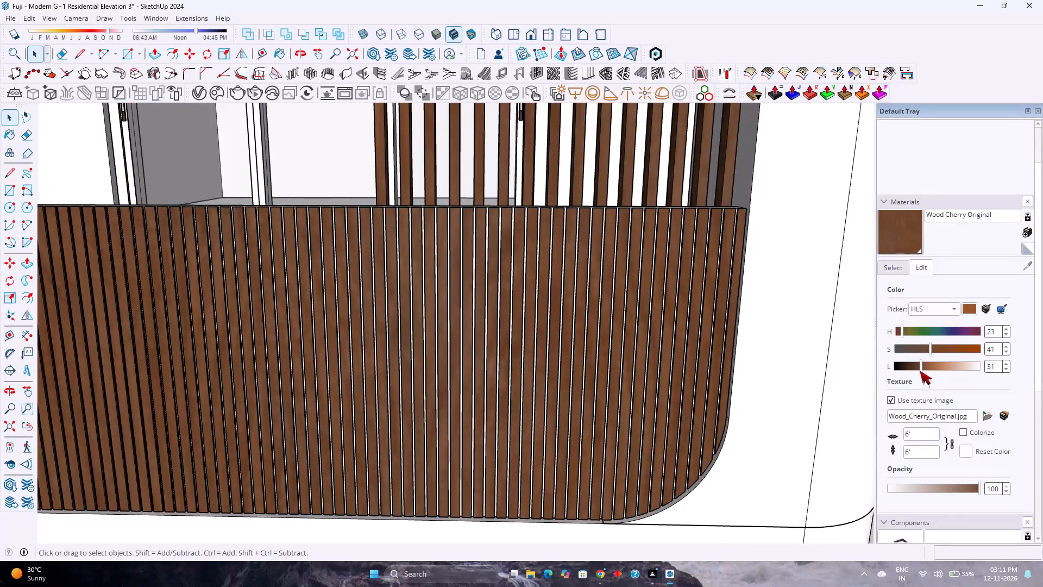
# Darken the Wood Cherry Original material to lightness 28.
pyautogui.click(920, 368)
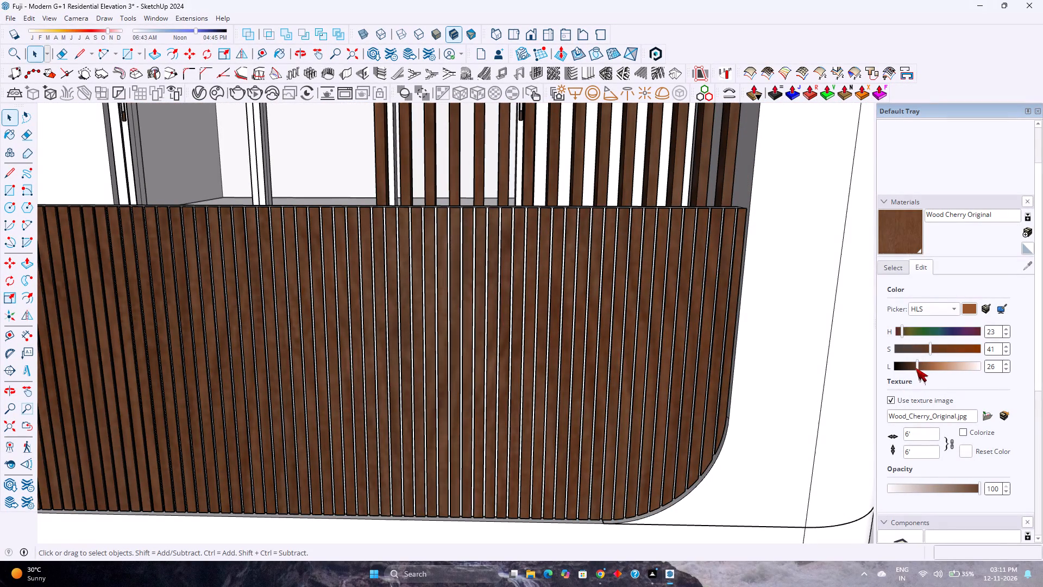
pyautogui.scroll(-15, 593, 375)
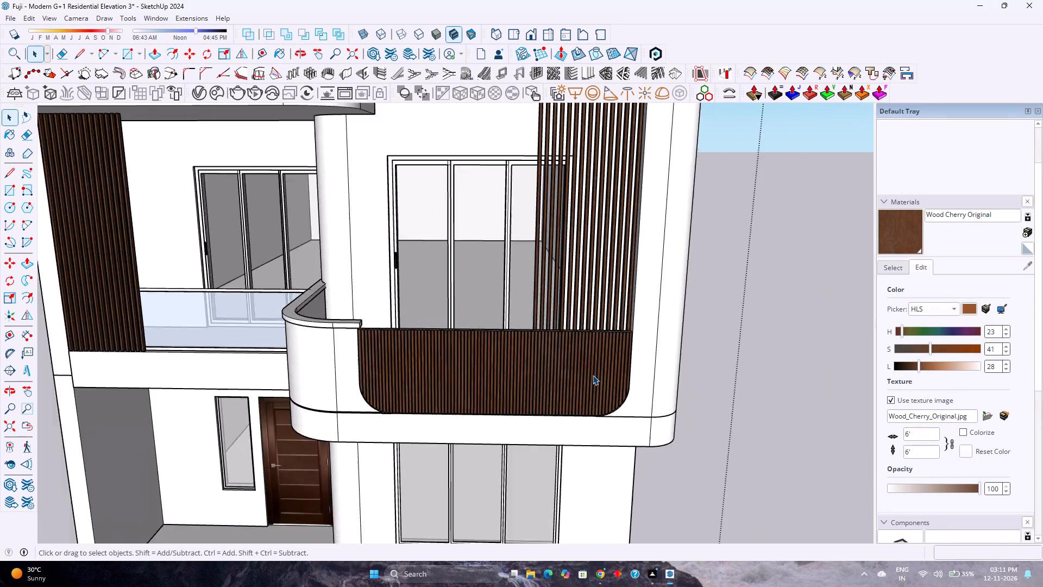
pyautogui.scroll(-8, 593, 375)
pyautogui.click(746, 436)
pyautogui.scroll(3, 665, 349)
pyautogui.click(728, 364)
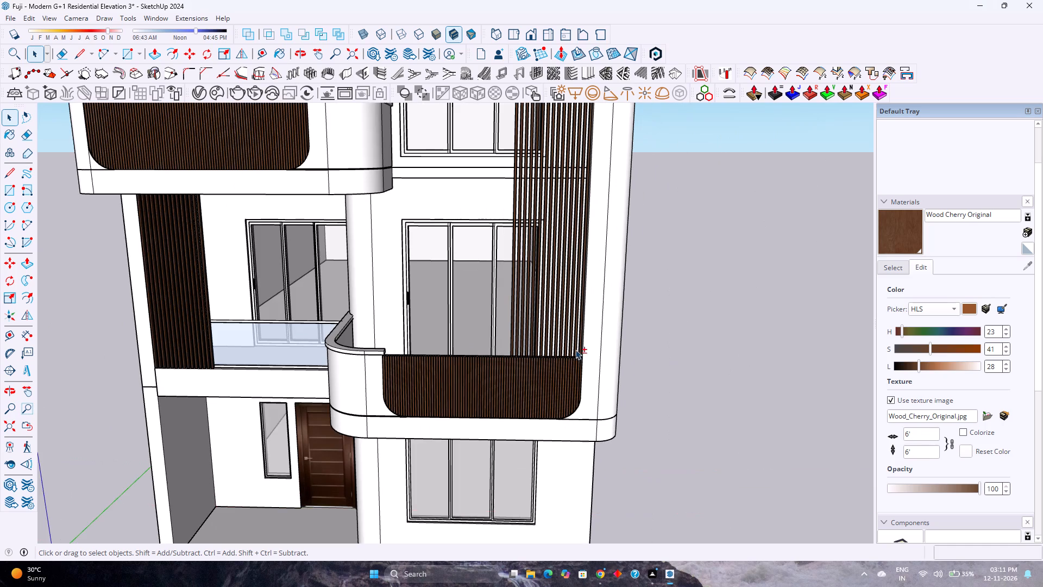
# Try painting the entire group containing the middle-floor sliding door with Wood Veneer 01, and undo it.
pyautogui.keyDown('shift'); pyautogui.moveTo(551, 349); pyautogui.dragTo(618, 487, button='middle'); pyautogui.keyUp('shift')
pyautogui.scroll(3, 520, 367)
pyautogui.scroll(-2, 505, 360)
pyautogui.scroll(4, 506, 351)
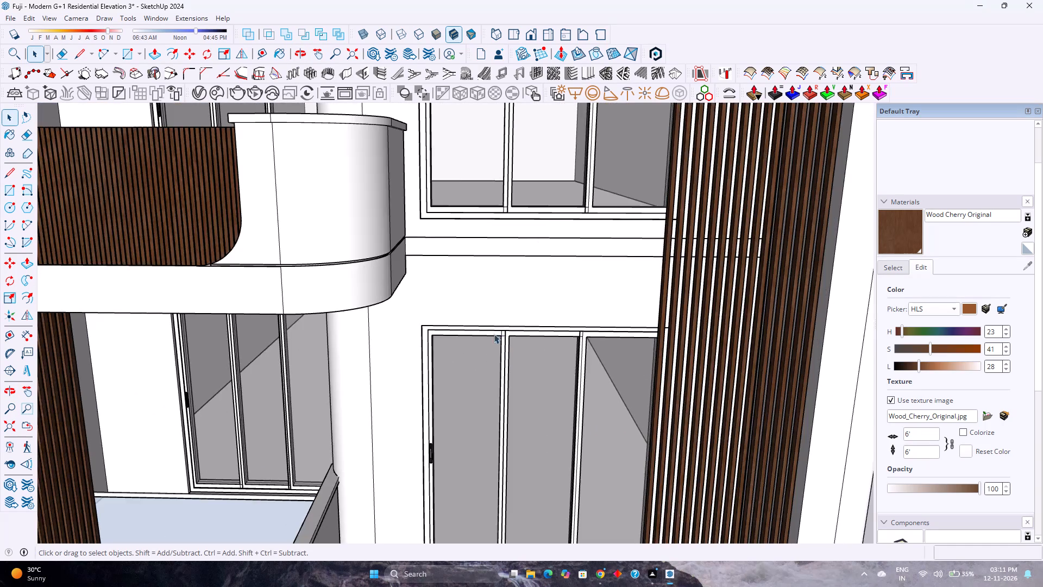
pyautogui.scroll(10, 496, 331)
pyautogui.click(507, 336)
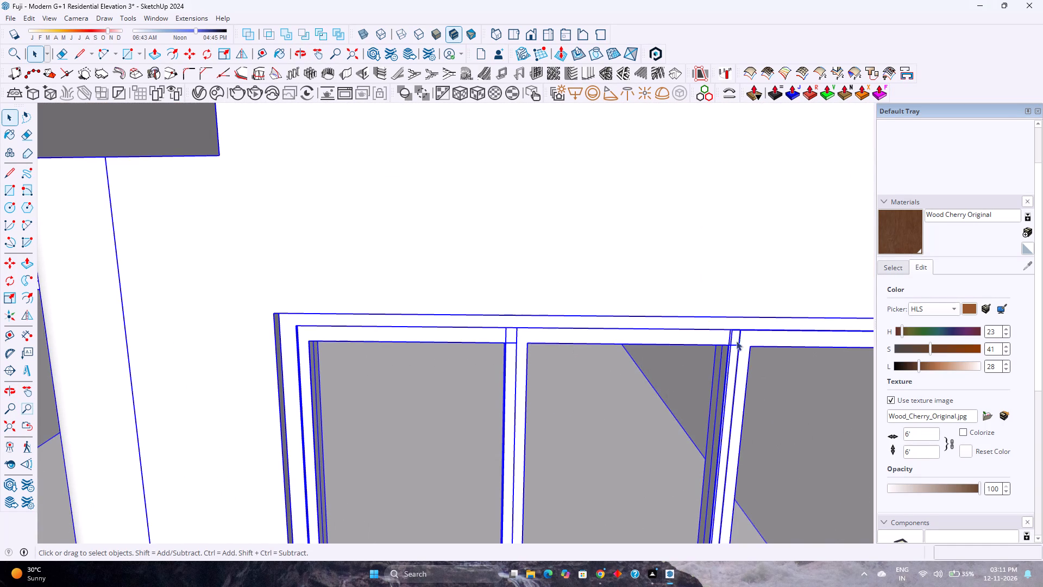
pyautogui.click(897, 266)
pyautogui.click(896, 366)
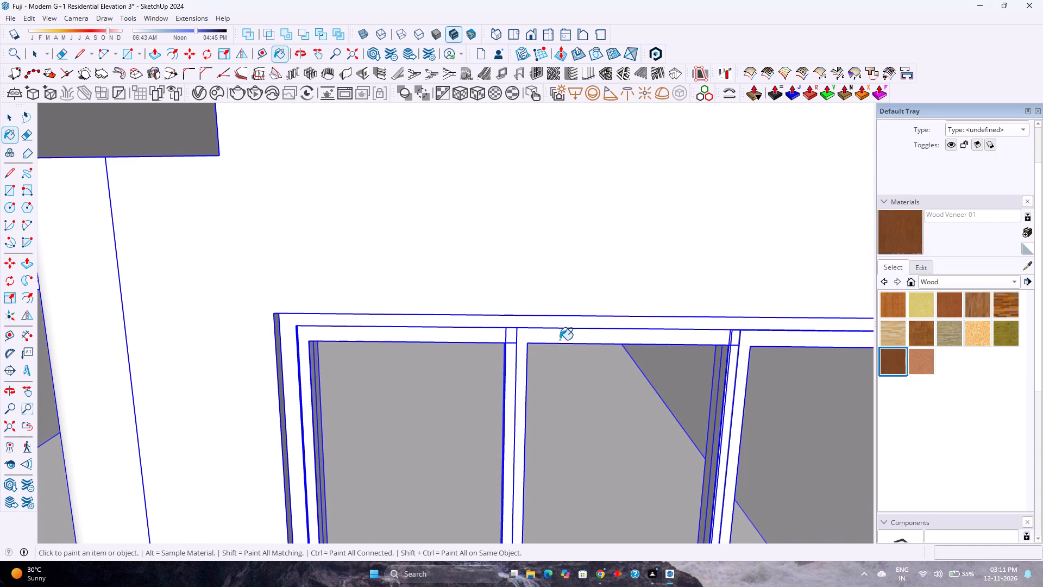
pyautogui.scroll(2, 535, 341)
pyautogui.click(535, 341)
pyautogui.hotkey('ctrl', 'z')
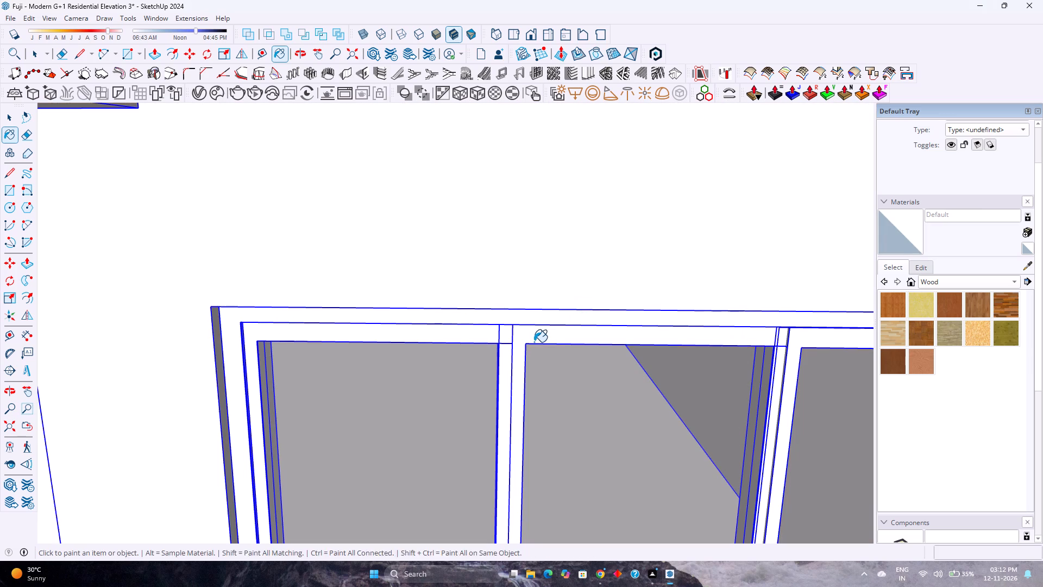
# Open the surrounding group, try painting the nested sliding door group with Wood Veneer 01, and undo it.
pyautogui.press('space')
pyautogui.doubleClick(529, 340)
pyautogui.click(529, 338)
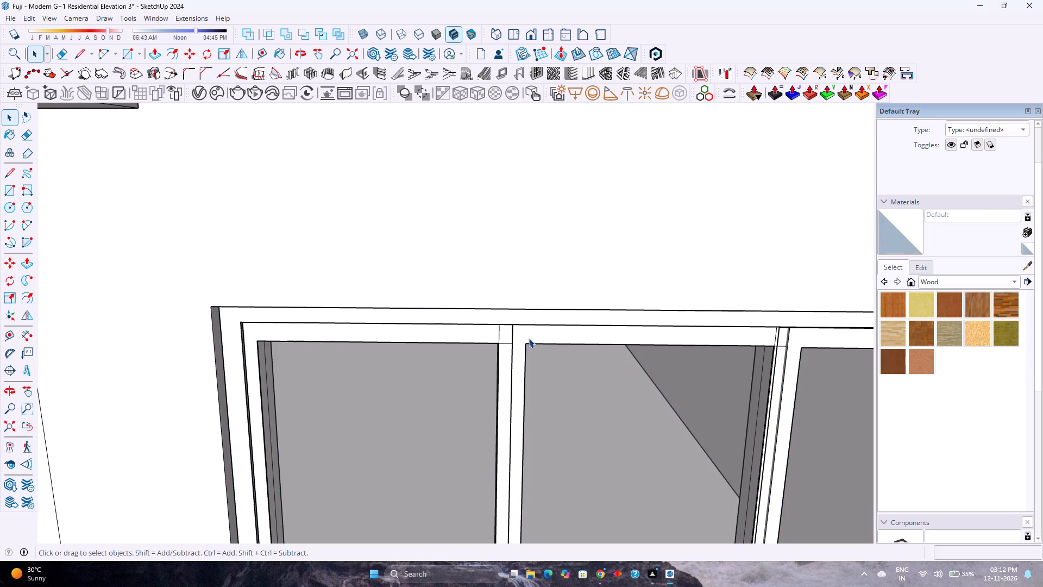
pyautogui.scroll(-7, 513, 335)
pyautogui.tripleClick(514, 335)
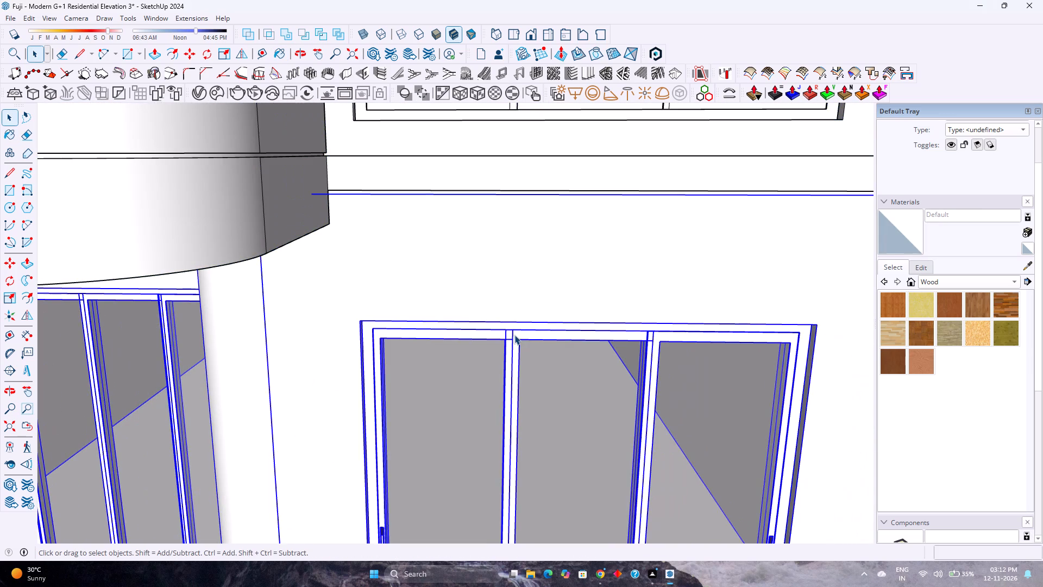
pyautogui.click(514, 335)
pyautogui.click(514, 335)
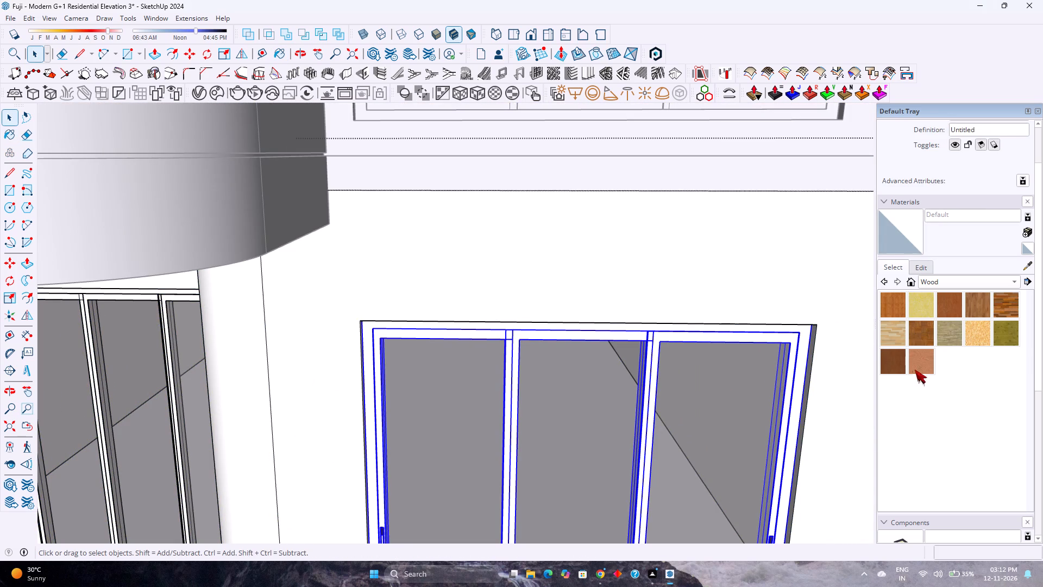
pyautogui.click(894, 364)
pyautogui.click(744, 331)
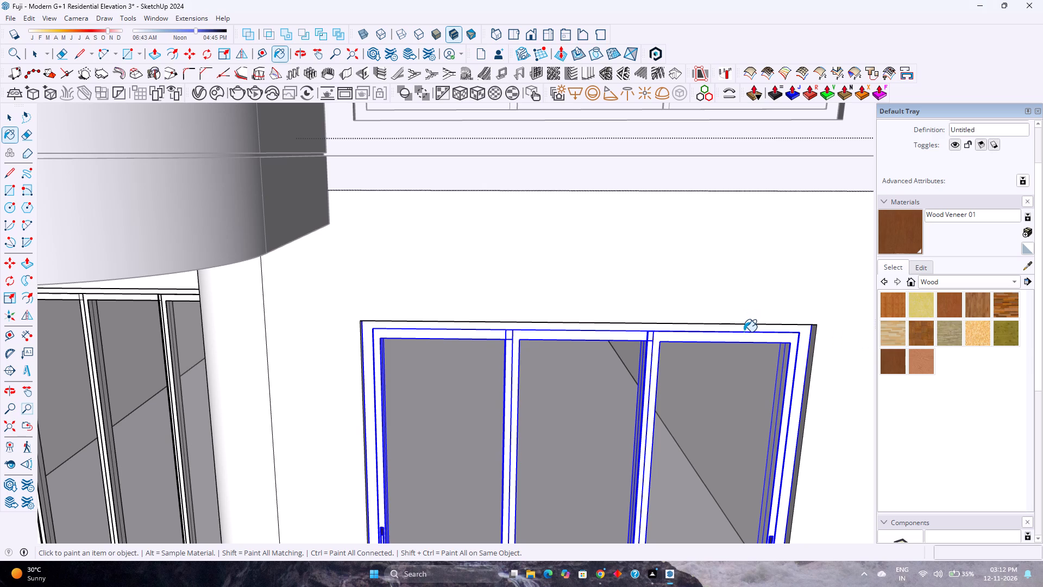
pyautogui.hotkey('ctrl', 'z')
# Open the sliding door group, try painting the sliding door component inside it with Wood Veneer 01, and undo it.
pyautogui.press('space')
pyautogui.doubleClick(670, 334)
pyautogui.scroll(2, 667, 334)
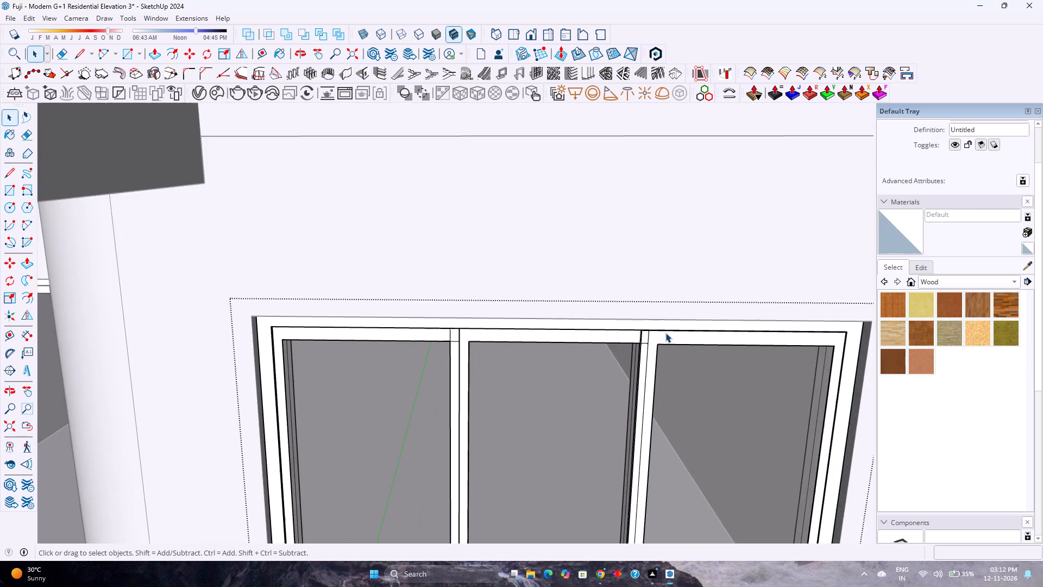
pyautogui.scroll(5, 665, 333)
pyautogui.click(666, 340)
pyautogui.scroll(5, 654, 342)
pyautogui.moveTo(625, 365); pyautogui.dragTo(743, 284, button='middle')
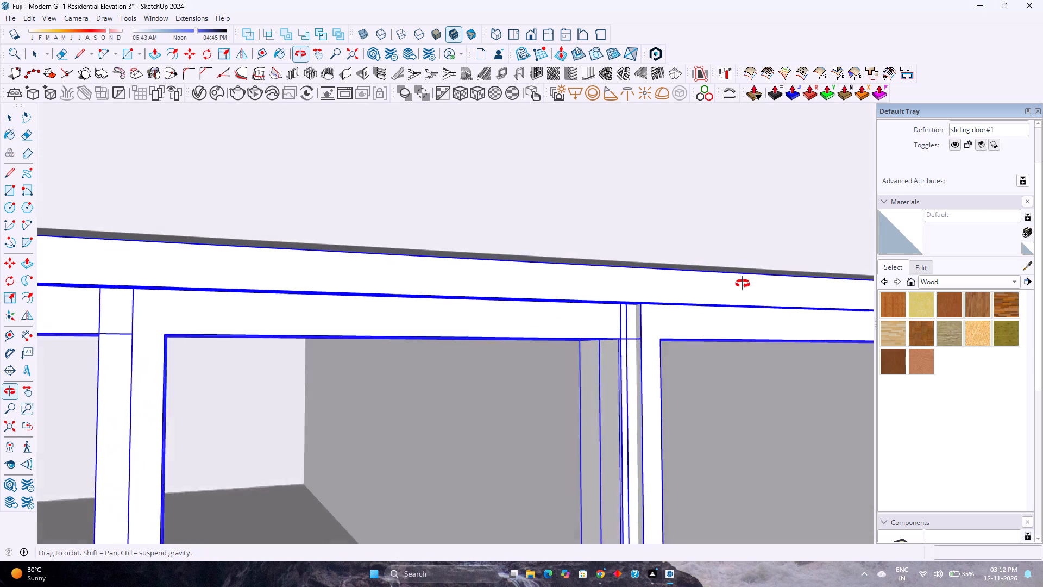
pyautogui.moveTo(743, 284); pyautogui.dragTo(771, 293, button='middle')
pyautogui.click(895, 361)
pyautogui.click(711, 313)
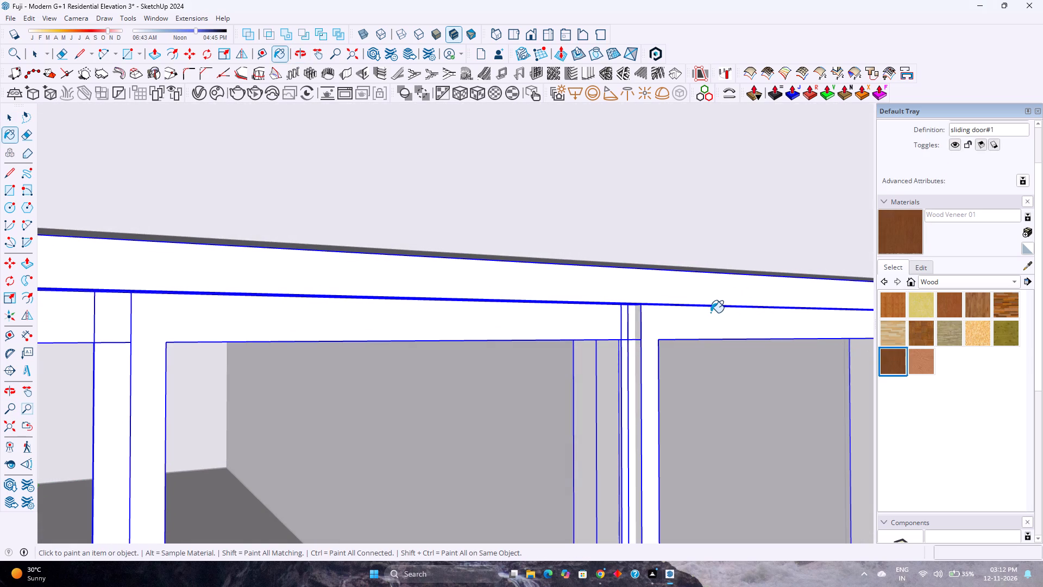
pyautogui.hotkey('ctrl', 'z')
# Open the sliding door panel nearest the slatted screen and paint its frame's outer front and side faces with Wood Veneer 01.
pyautogui.press('space')
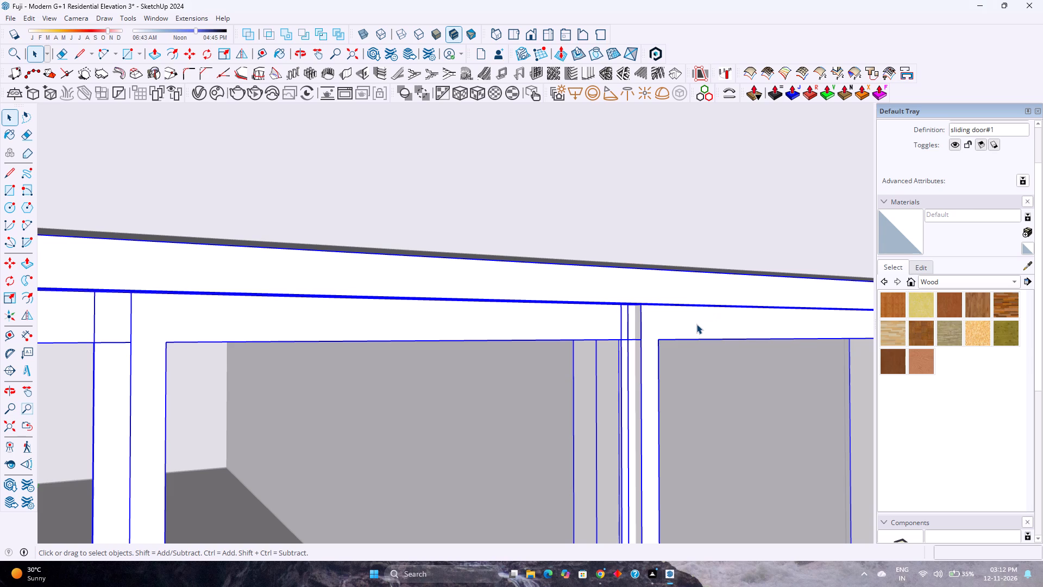
pyautogui.doubleClick(696, 324)
pyautogui.tripleClick(696, 324)
pyautogui.click(696, 324)
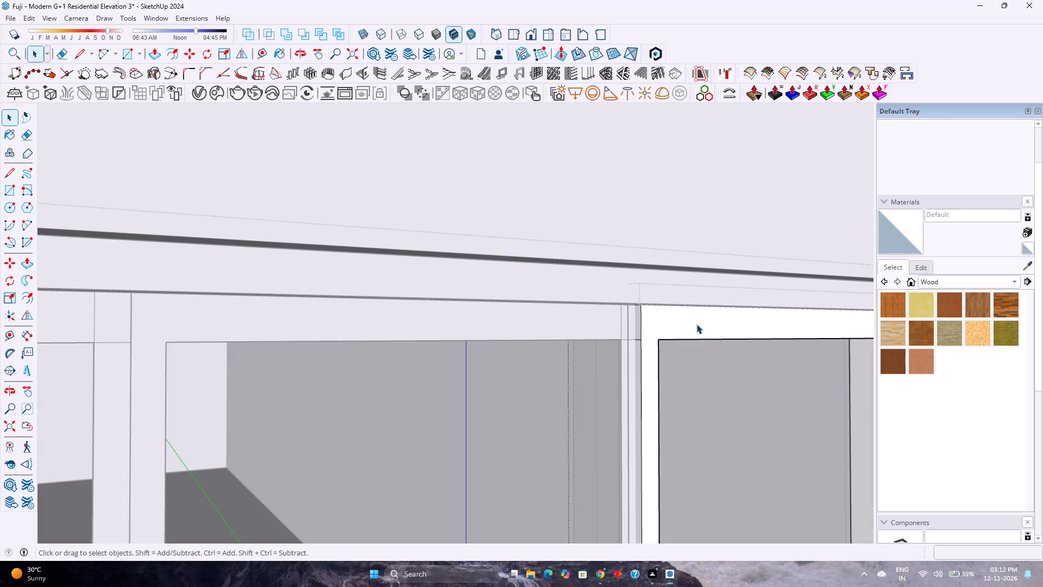
pyautogui.click(899, 367)
pyautogui.click(714, 329)
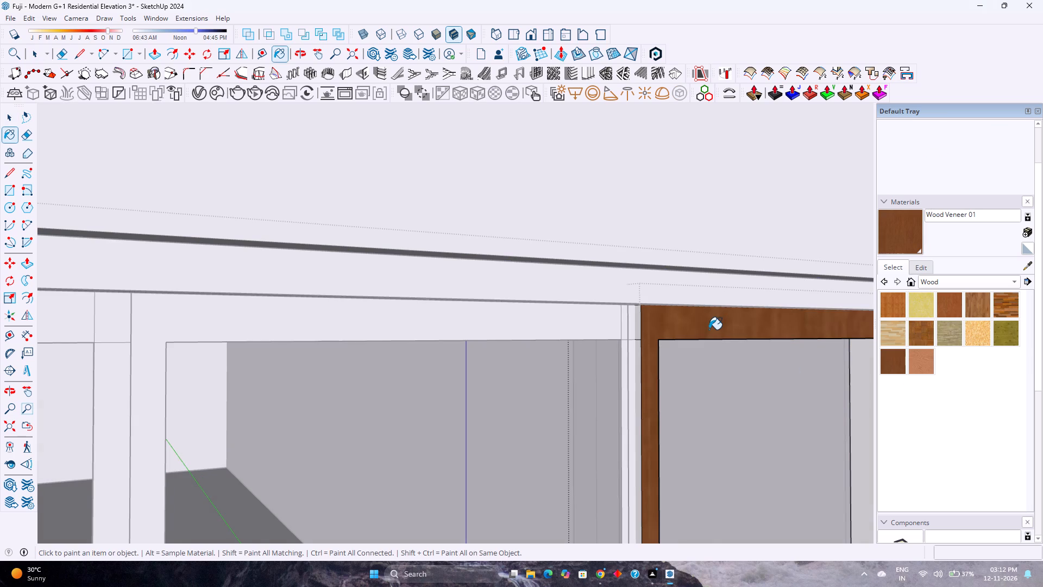
pyautogui.scroll(-3, 709, 329)
pyautogui.scroll(7, 655, 332)
pyautogui.click(657, 326)
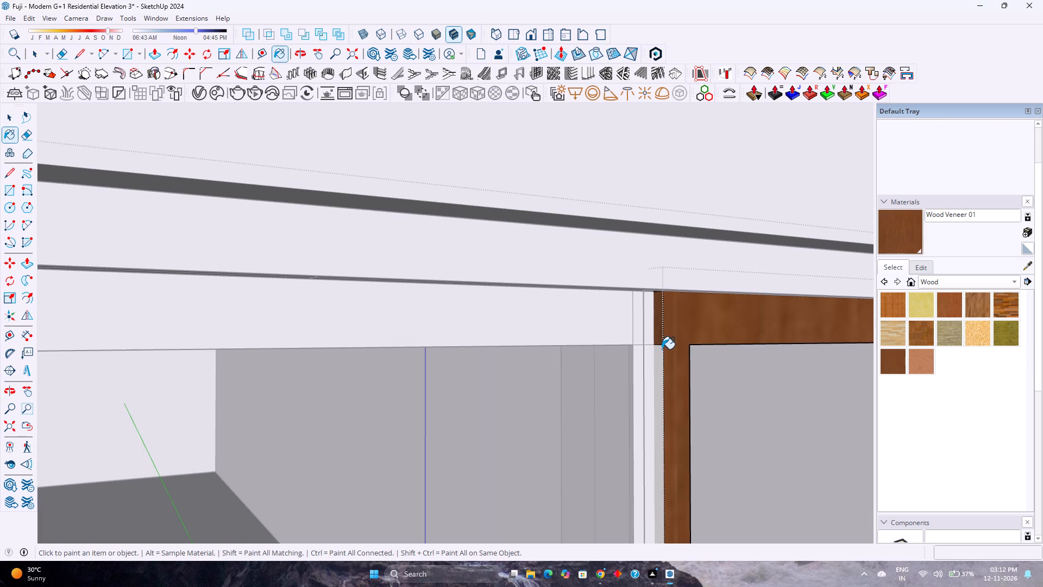
pyautogui.click(663, 354)
pyautogui.click(661, 353)
pyautogui.scroll(5, 648, 369)
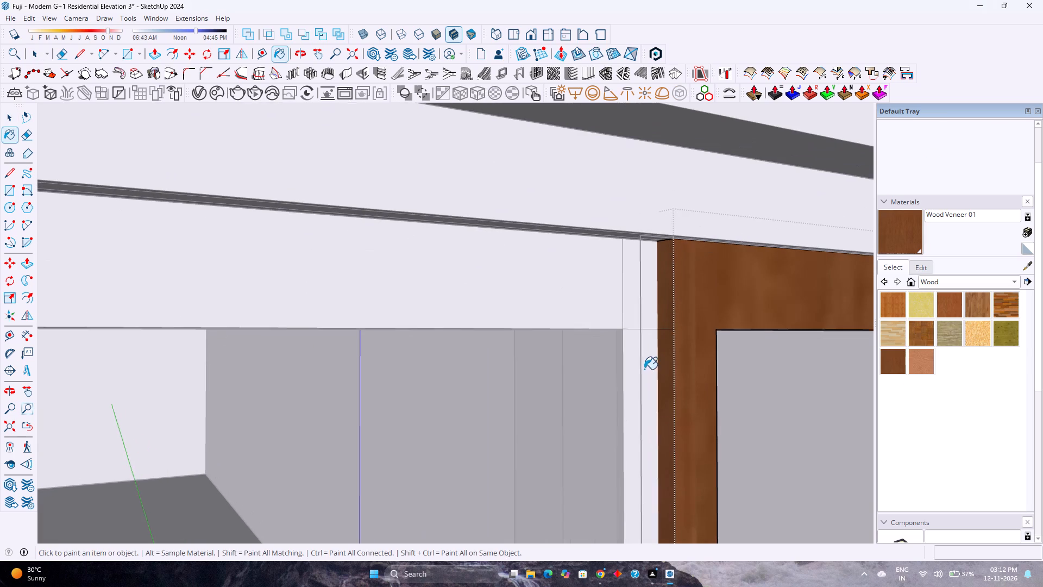
# Paint the inner reveals of the panel frame's first stile and top rail with Wood Veneer 01.
pyautogui.moveTo(644, 369); pyautogui.dragTo(236, 365, button='middle')
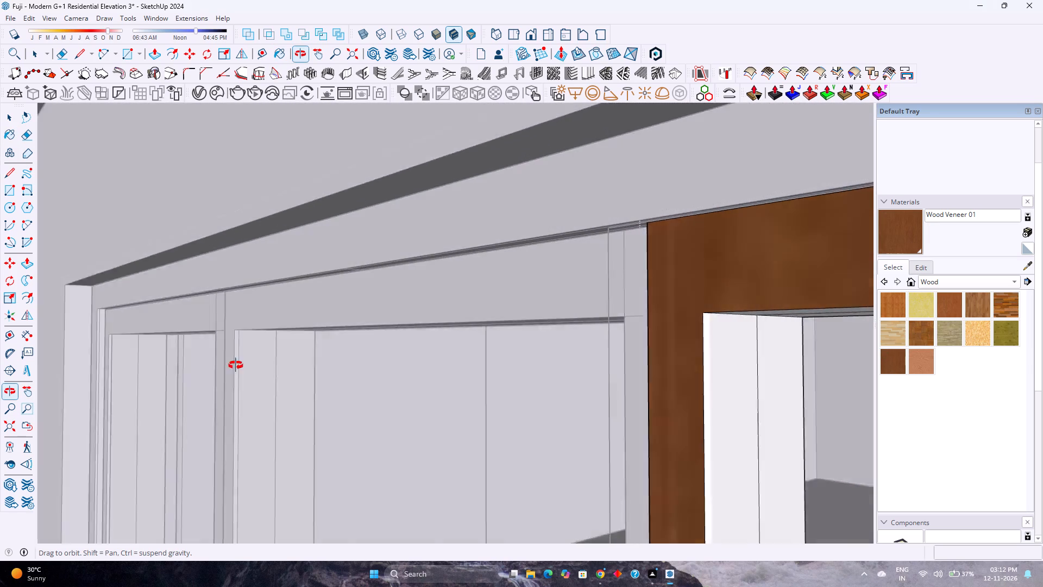
pyautogui.moveTo(236, 365); pyautogui.dragTo(204, 365, button='middle')
pyautogui.click(719, 377)
pyautogui.click(779, 376)
pyautogui.moveTo(771, 376); pyautogui.dragTo(472, 329, button='middle')
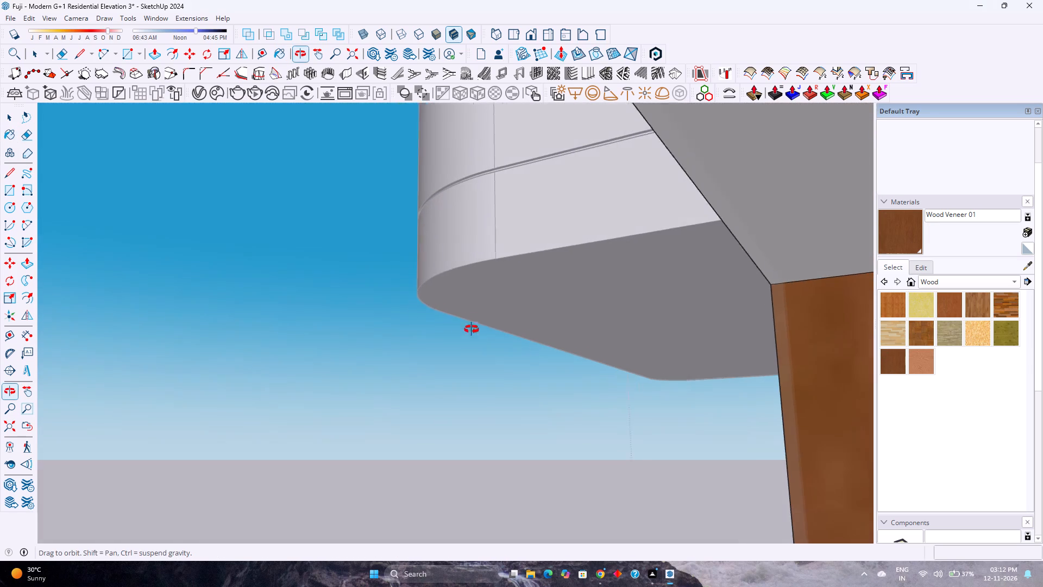
pyautogui.moveTo(472, 329); pyautogui.dragTo(471, 329, button='middle')
pyautogui.scroll(-4, 573, 315)
pyautogui.click(737, 240)
pyautogui.click(826, 185)
pyautogui.scroll(-3, 661, 289)
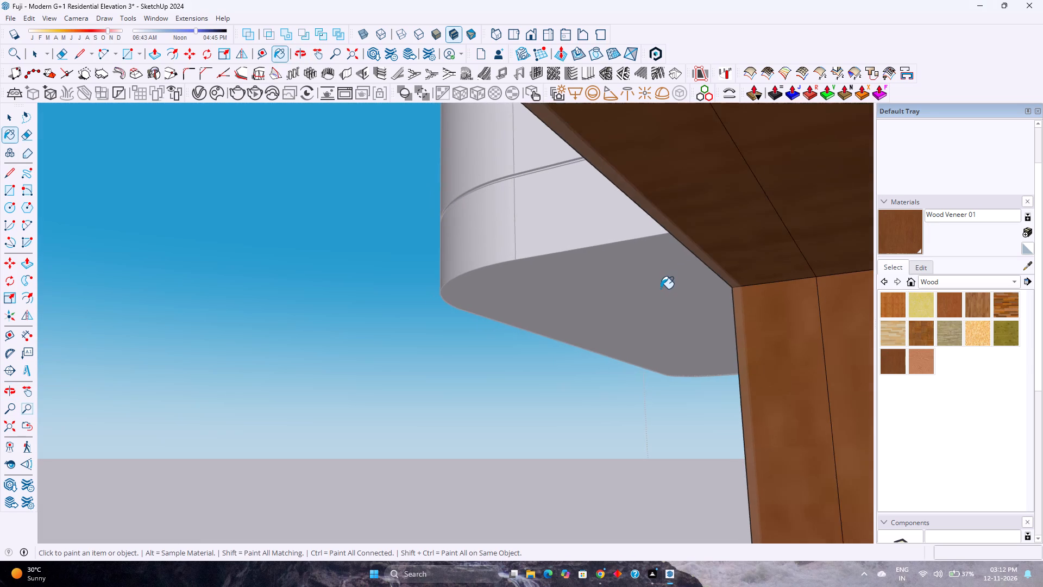
# Paint the room-side faces of the panel frame's stile, upper corner and top rail with Wood Veneer 01.
pyautogui.scroll(-5, 661, 289)
pyautogui.moveTo(665, 293); pyautogui.dragTo(493, 346, button='middle')
pyautogui.scroll(-17, 493, 346)
pyautogui.scroll(-4, 484, 347)
pyautogui.scroll(4, 482, 347)
pyautogui.scroll(-4, 482, 347)
pyautogui.scroll(1, 482, 347)
pyautogui.scroll(-9, 482, 347)
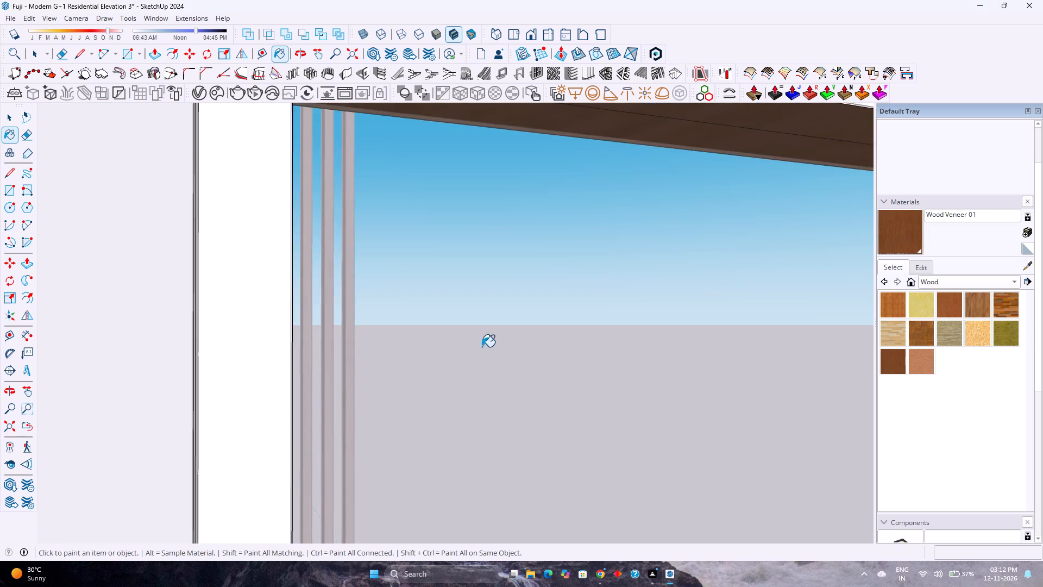
pyautogui.scroll(-5, 482, 347)
pyautogui.moveTo(457, 344); pyautogui.dragTo(347, 371, button='middle')
pyautogui.click(347, 317)
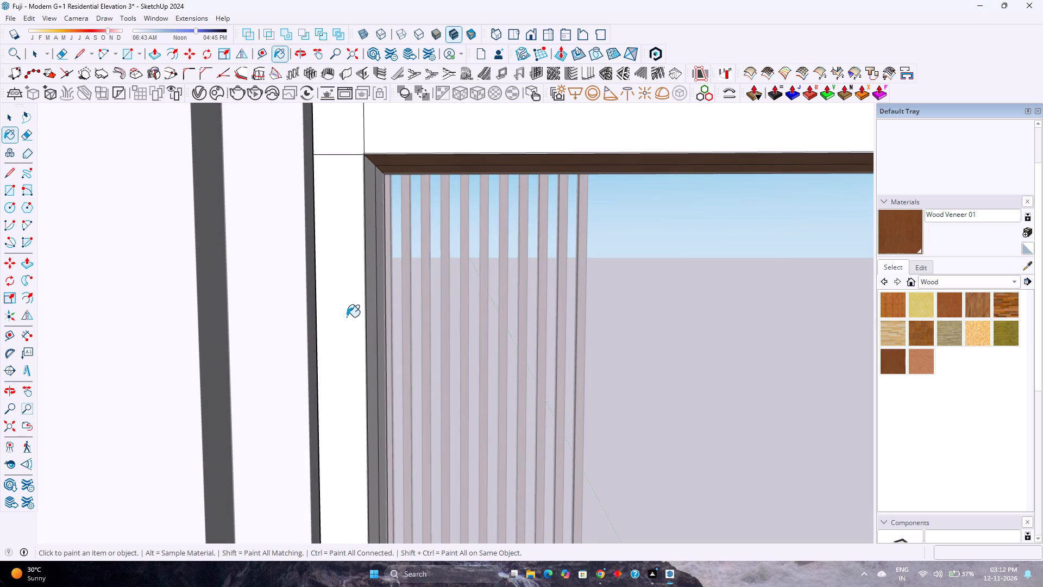
pyautogui.click(335, 130)
pyautogui.click(398, 132)
pyautogui.scroll(-4, 347, 304)
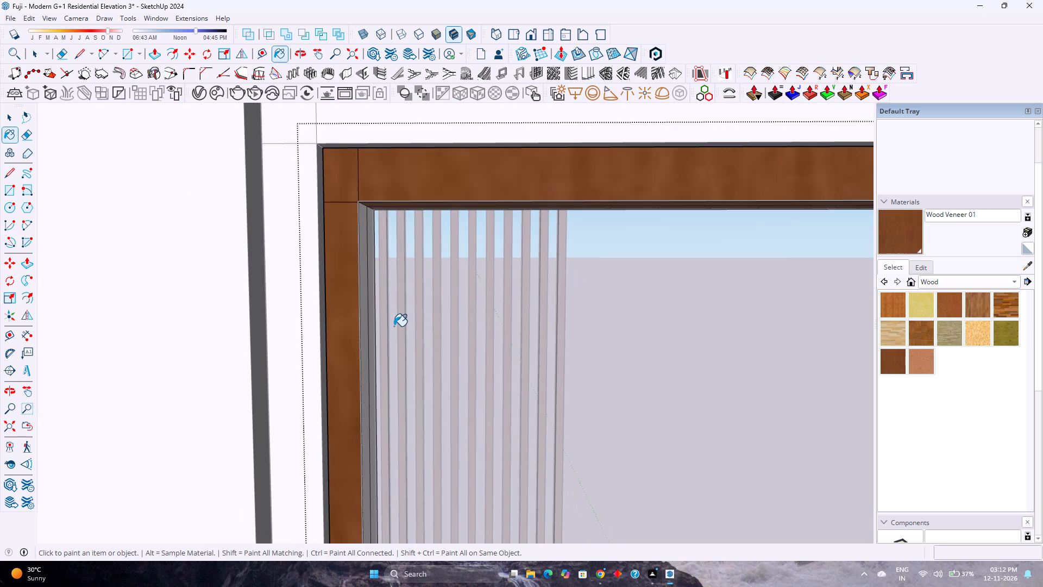
# Paint the remaining stile reveals and the opposite stile's room-side face of the same panel with Wood Veneer 01.
pyautogui.moveTo(387, 327); pyautogui.dragTo(212, 314, button='middle')
pyautogui.middleClick(212, 314)
pyautogui.click(379, 291)
pyautogui.click(441, 285)
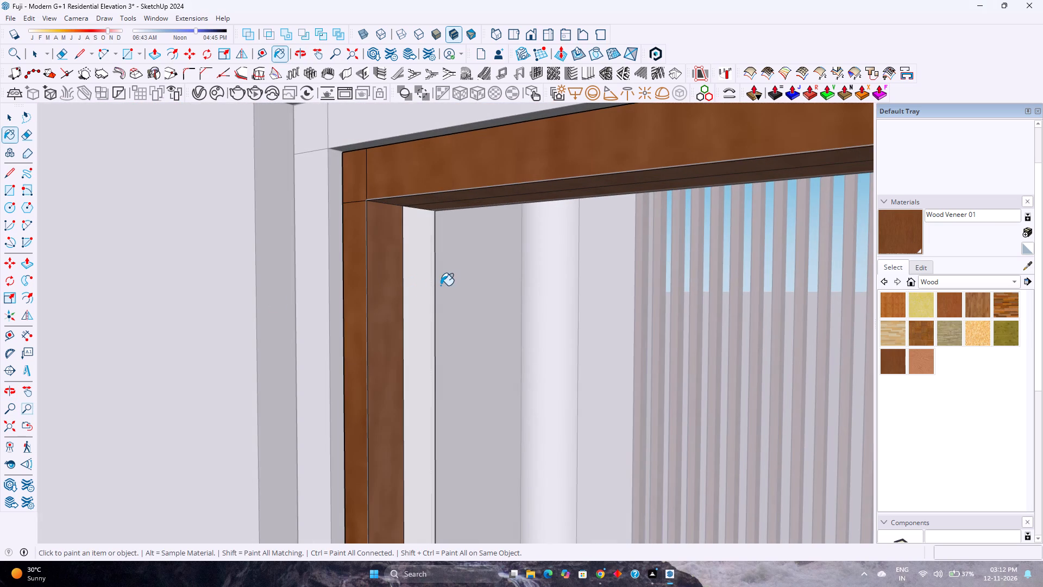
pyautogui.click(426, 288)
pyautogui.scroll(-8, 424, 300)
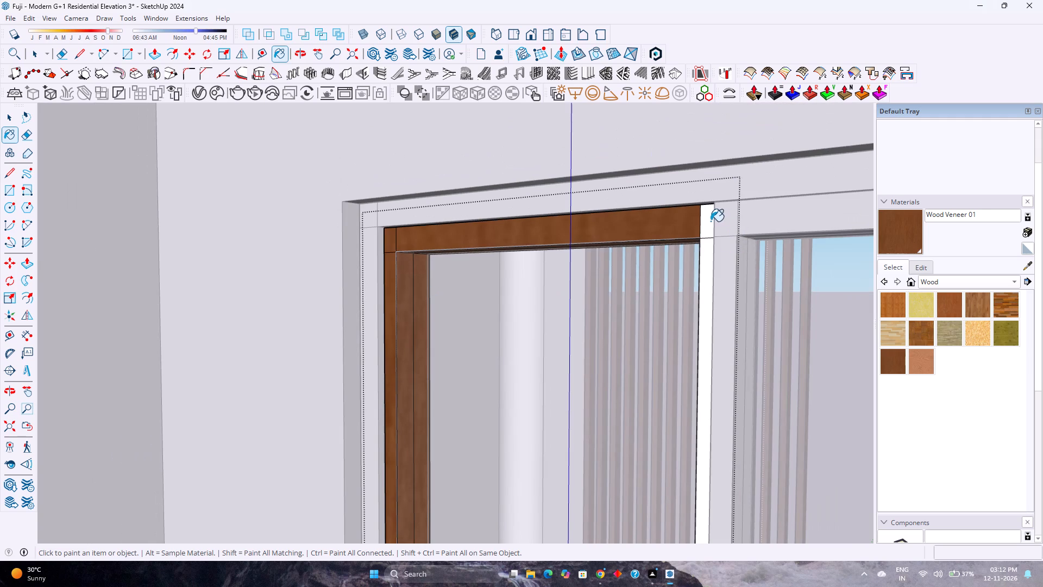
pyautogui.click(709, 221)
pyautogui.click(702, 246)
pyautogui.scroll(-5, 594, 291)
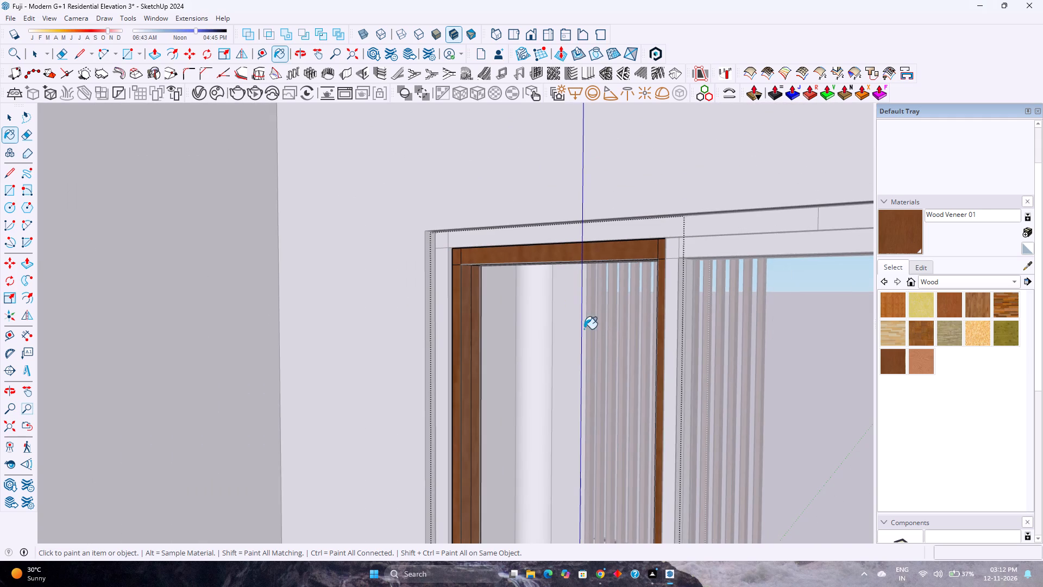
# Paint the bottom rail of the panel frame, including its reveals and both corner pieces, with Wood Veneer 01.
pyautogui.keyDown('shift'); pyautogui.moveTo(603, 380); pyautogui.dragTo(560, 252, button='middle'); pyautogui.keyUp('shift')
pyautogui.scroll(-4, 560, 251)
pyautogui.moveTo(556, 354); pyautogui.dragTo(648, 418, button='middle')
pyautogui.keyDown('shift'); pyautogui.moveTo(601, 407); pyautogui.dragTo(545, 293, button='middle'); pyautogui.keyUp('shift')
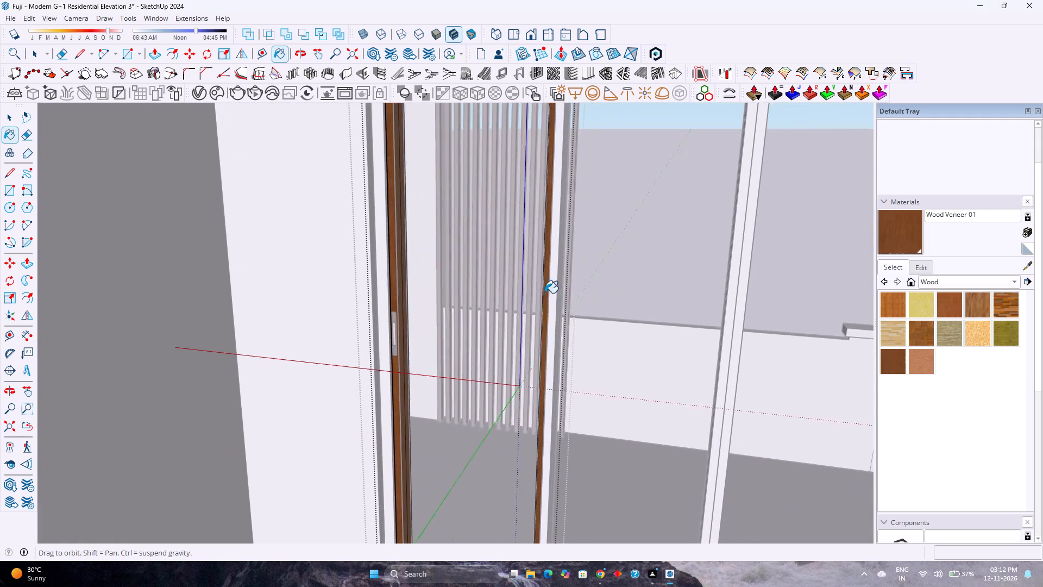
pyautogui.keyDown('shift'); pyautogui.moveTo(545, 293); pyautogui.dragTo(545, 295, button='middle'); pyautogui.keyUp('shift')
pyautogui.scroll(-1, 543, 322)
pyautogui.keyDown('shift'); pyautogui.moveTo(538, 356); pyautogui.dragTo(490, 287, button='middle'); pyautogui.keyUp('shift')
pyautogui.scroll(6, 412, 503)
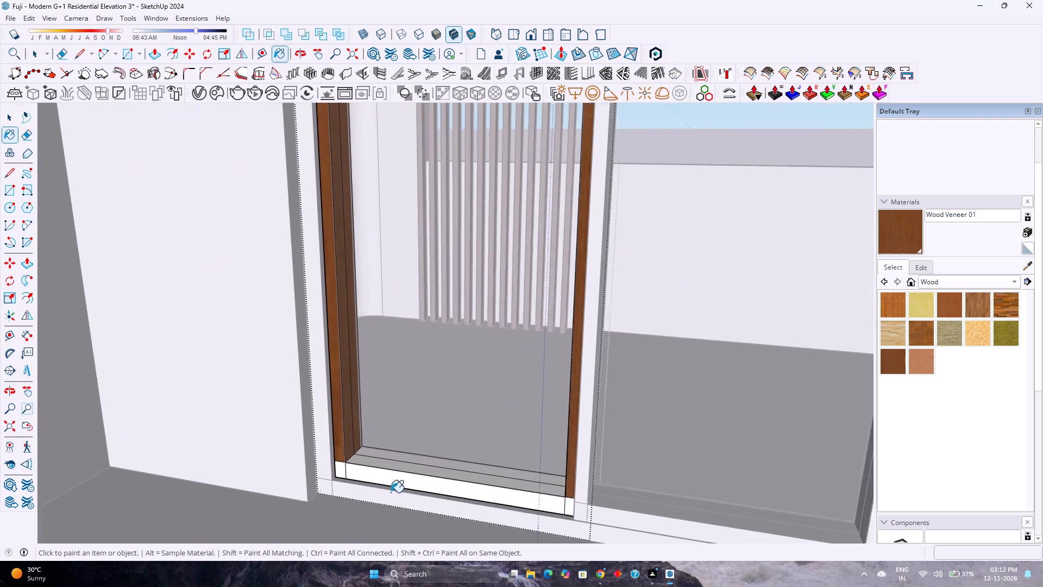
pyautogui.scroll(1, 391, 492)
pyautogui.click(384, 460)
pyautogui.click(384, 450)
pyautogui.scroll(6, 366, 466)
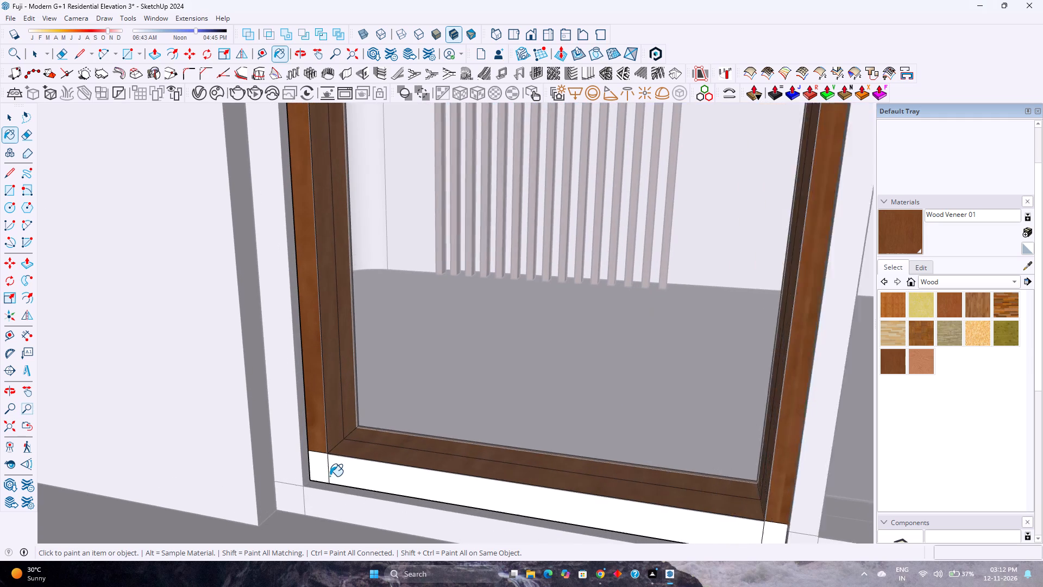
pyautogui.click(322, 464)
pyautogui.click(356, 478)
pyautogui.scroll(-3, 344, 449)
pyautogui.keyDown('shift'); pyautogui.moveTo(538, 483); pyautogui.dragTo(432, 386, button='middle'); pyautogui.keyUp('shift')
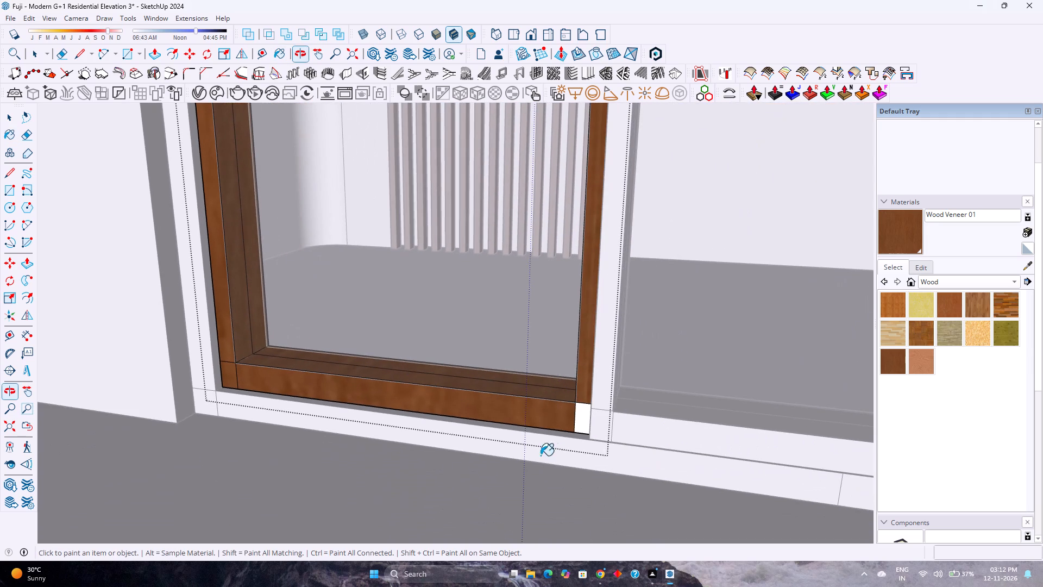
pyautogui.scroll(1, 574, 427)
pyautogui.click(577, 419)
pyautogui.keyDown('shift'); pyautogui.moveTo(579, 417); pyautogui.dragTo(486, 433, button='middle'); pyautogui.keyUp('shift')
# Close the painted panel, select the adjacent middle panel's frame group and apply Wood Veneer 01 to it.
pyautogui.press('space')
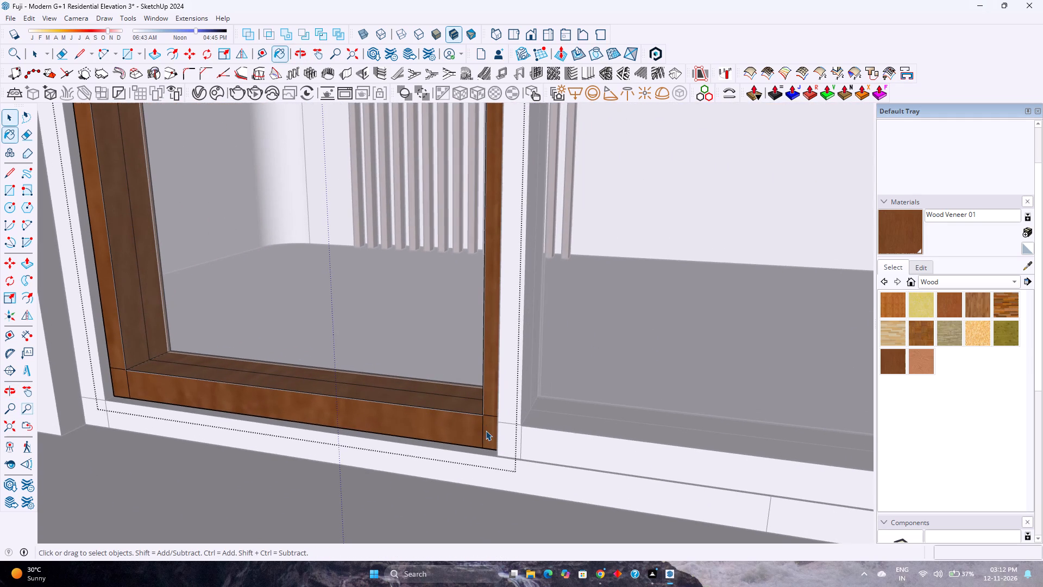
pyautogui.scroll(-4, 486, 430)
pyautogui.press('Escape')
pyautogui.scroll(-3, 486, 430)
pyautogui.scroll(3, 550, 457)
pyautogui.scroll(-3, 611, 458)
pyautogui.click(671, 453)
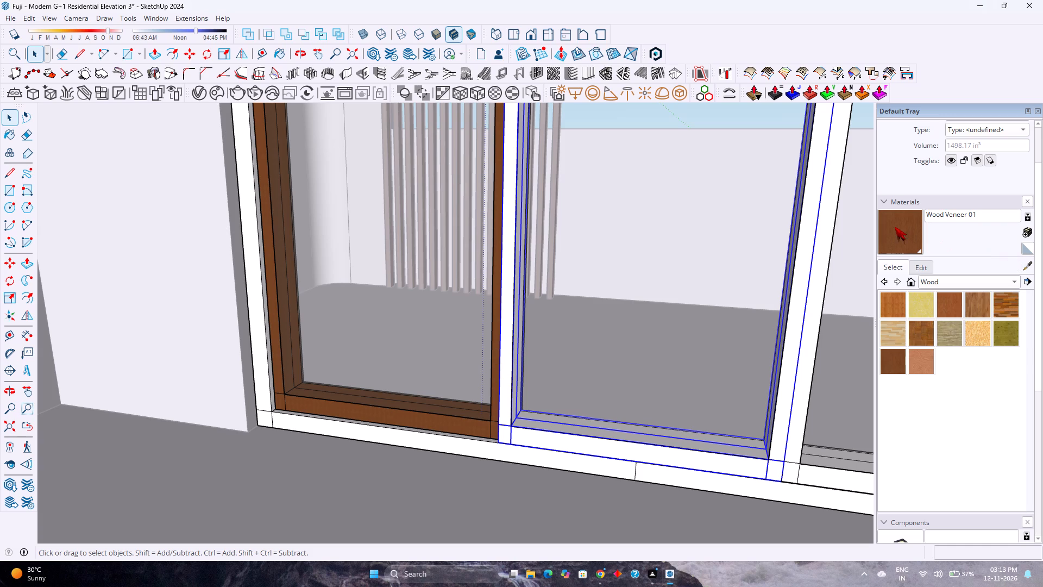
pyautogui.click(896, 227)
pyautogui.doubleClick(731, 471)
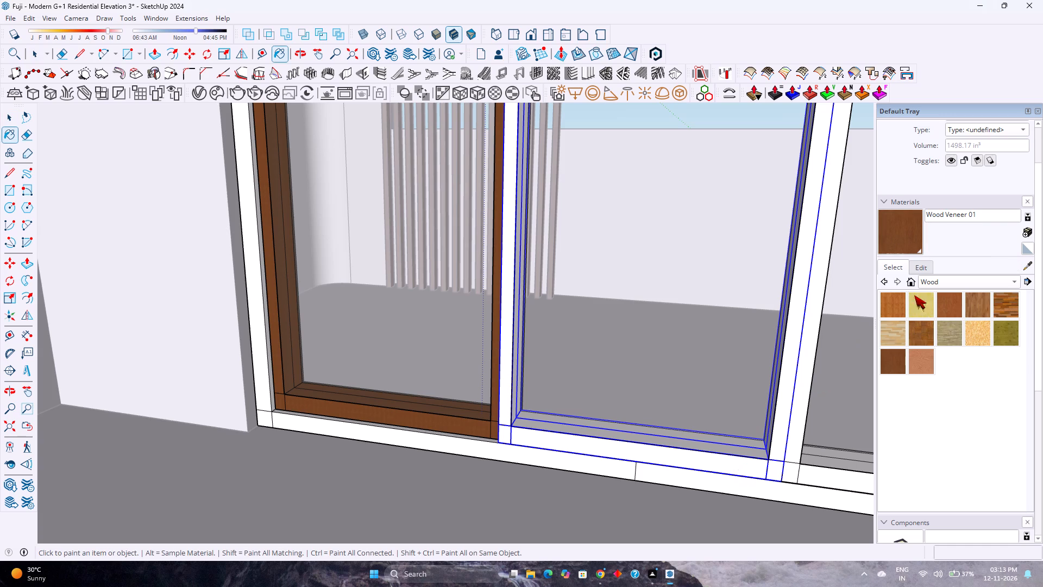
# Reset the middle panel's frame group to the Default paint and repaint the group with Wood Veneer 01.
pyautogui.scroll(7, 933, 277)
pyautogui.click(900, 170)
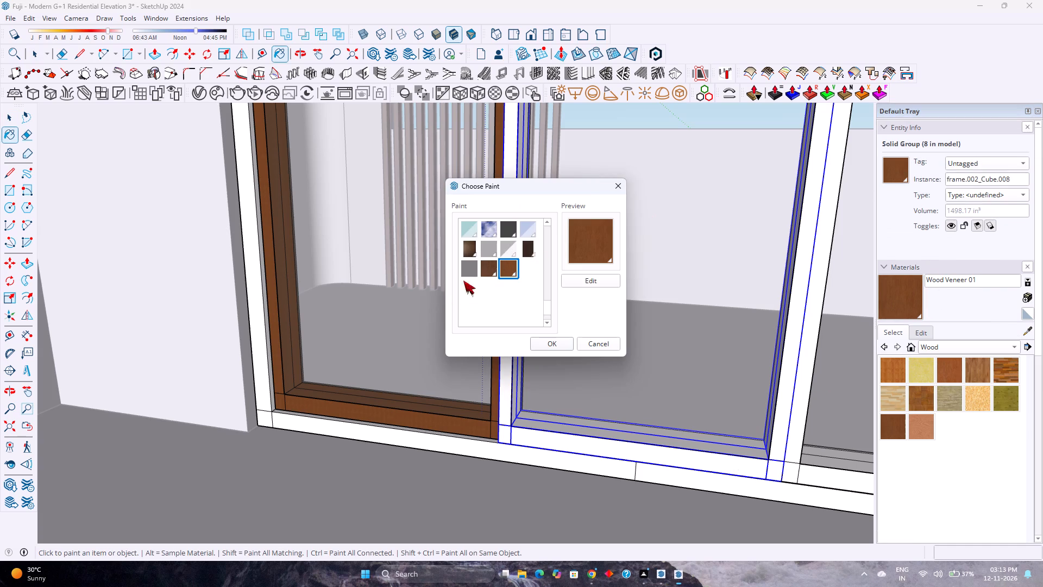
pyautogui.scroll(9, 528, 277)
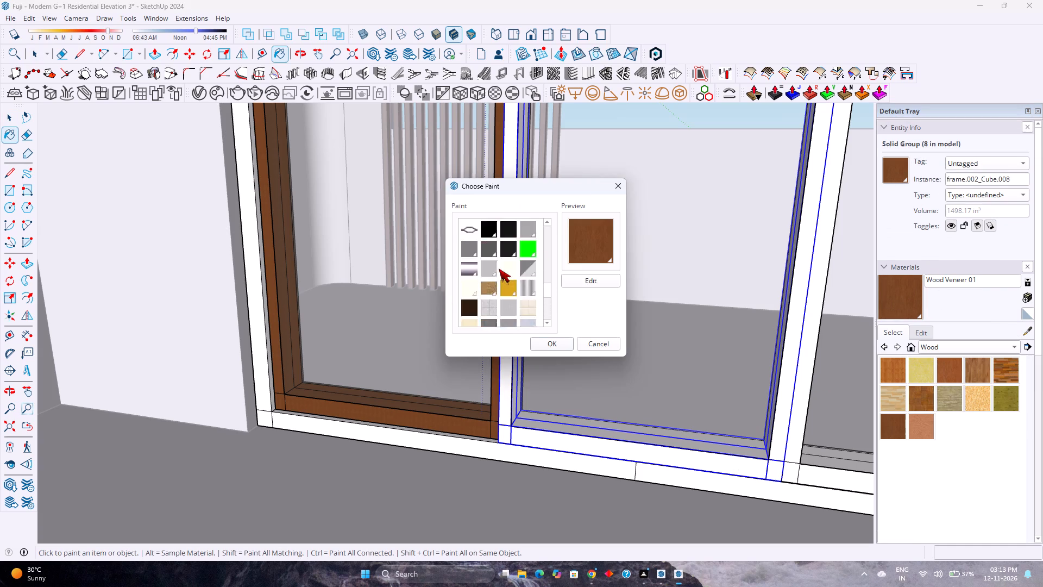
pyautogui.scroll(20, 499, 268)
pyautogui.scroll(9, 499, 268)
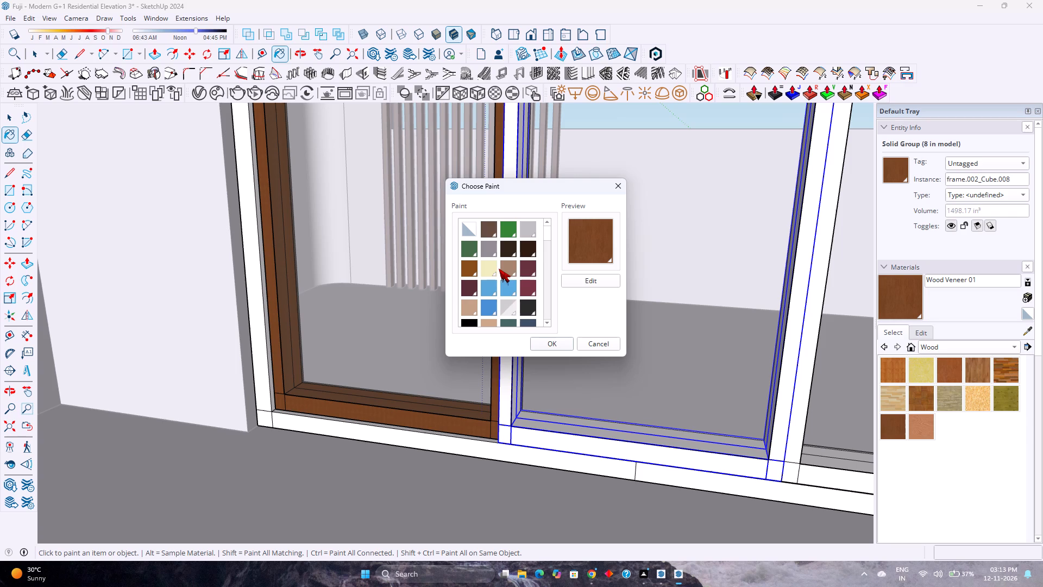
pyautogui.scroll(5, 499, 268)
pyautogui.click(468, 231)
pyautogui.click(540, 346)
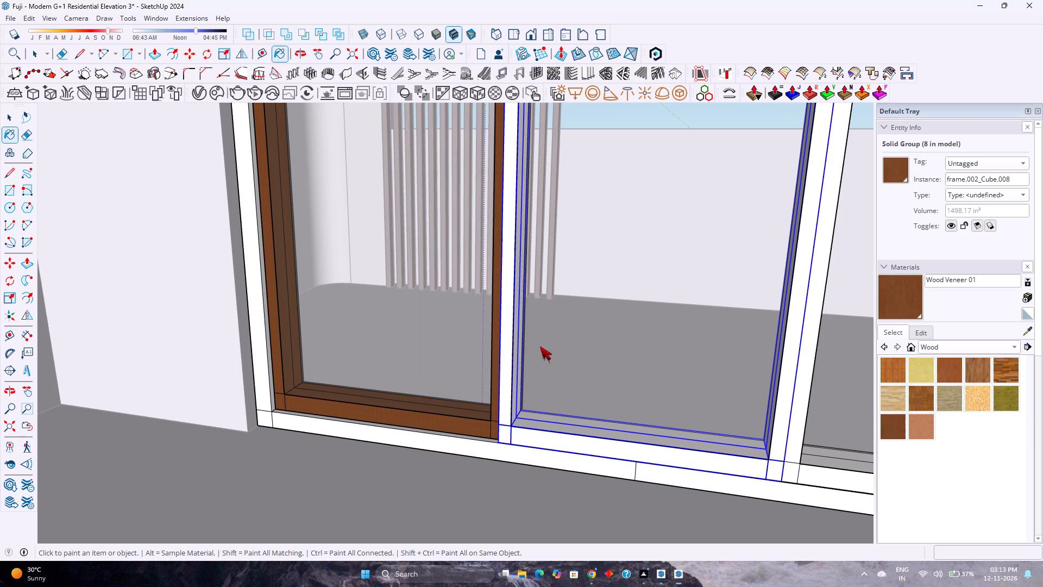
pyautogui.click(889, 426)
pyautogui.click(650, 457)
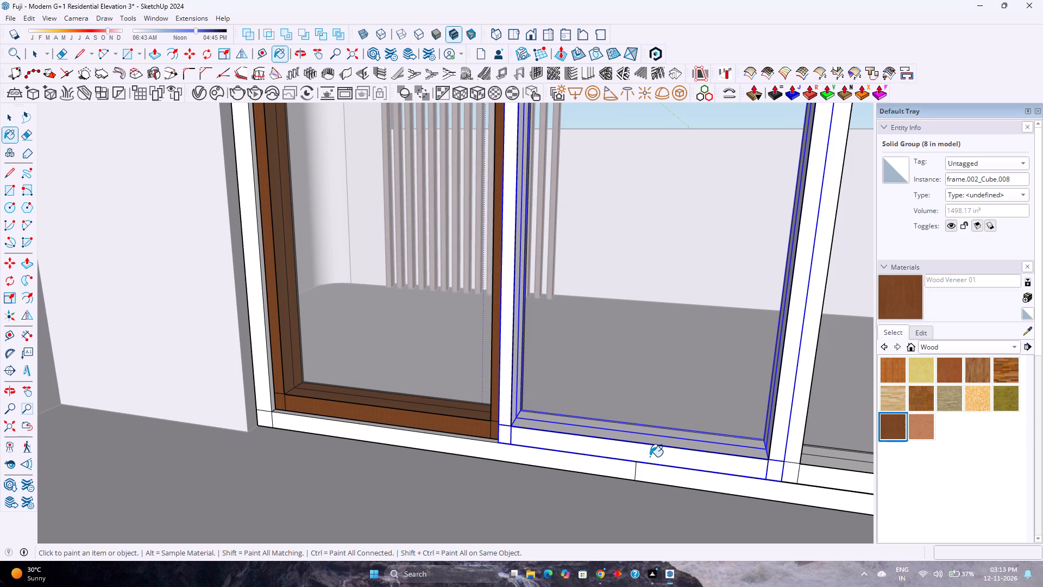
# Open the middle panel's frame group, select all its geometry and set its paint to Default.
pyautogui.press('space')
pyautogui.doubleClick(634, 453)
pyautogui.tripleClick(634, 453)
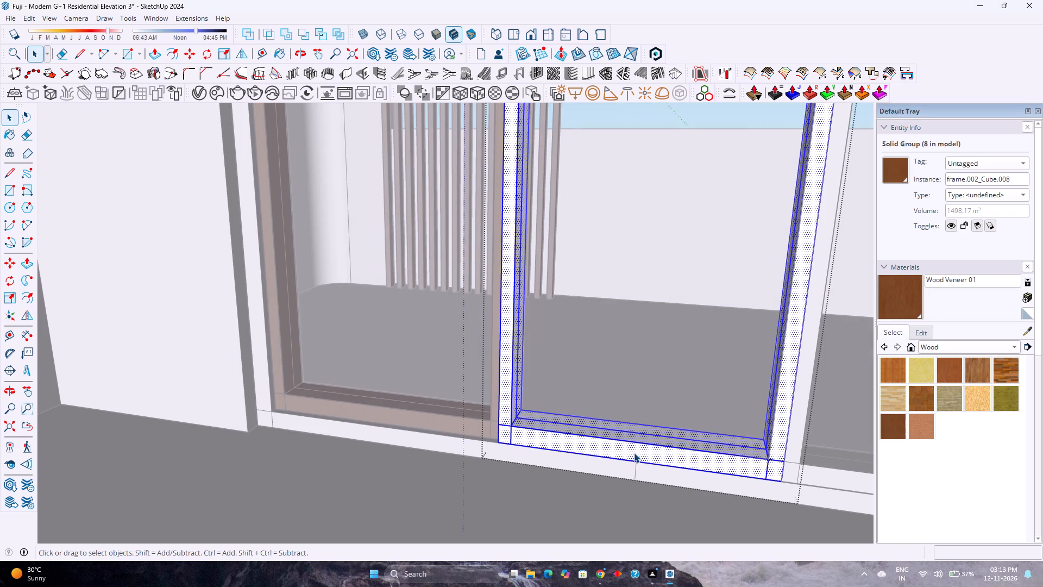
pyautogui.click(903, 174)
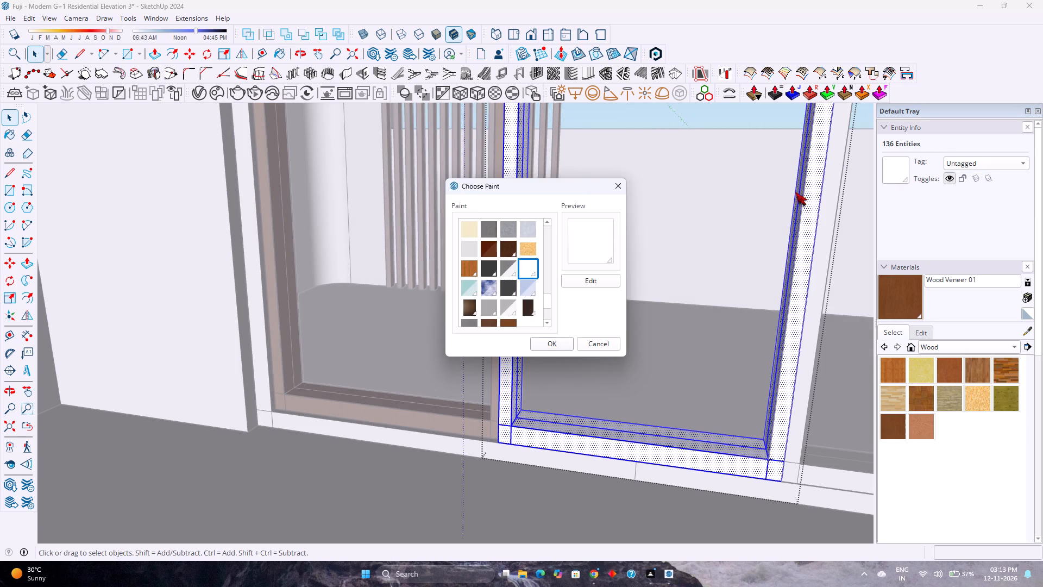
pyautogui.scroll(18, 514, 276)
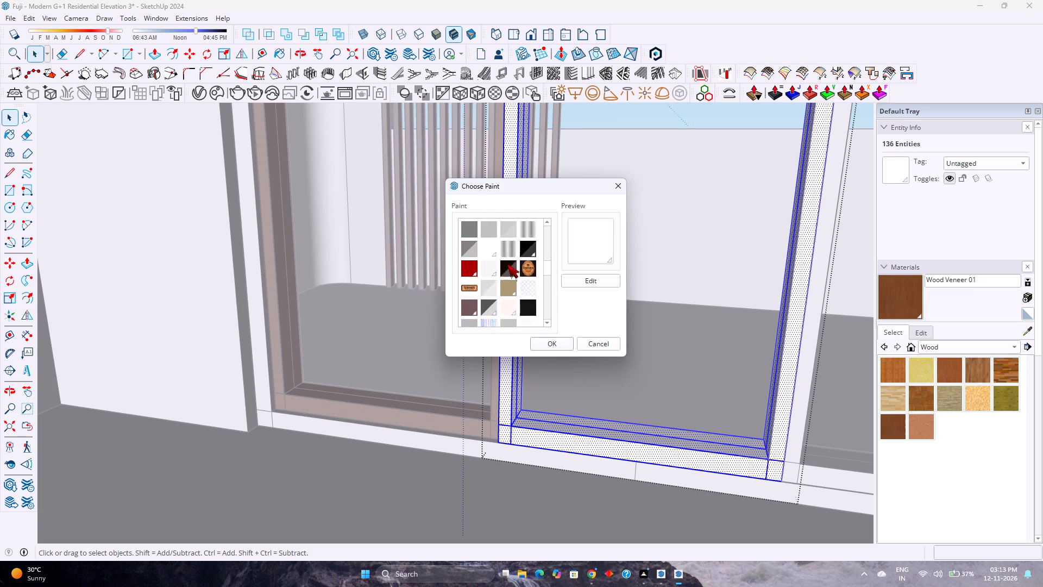
pyautogui.scroll(20, 507, 264)
pyautogui.scroll(6, 507, 264)
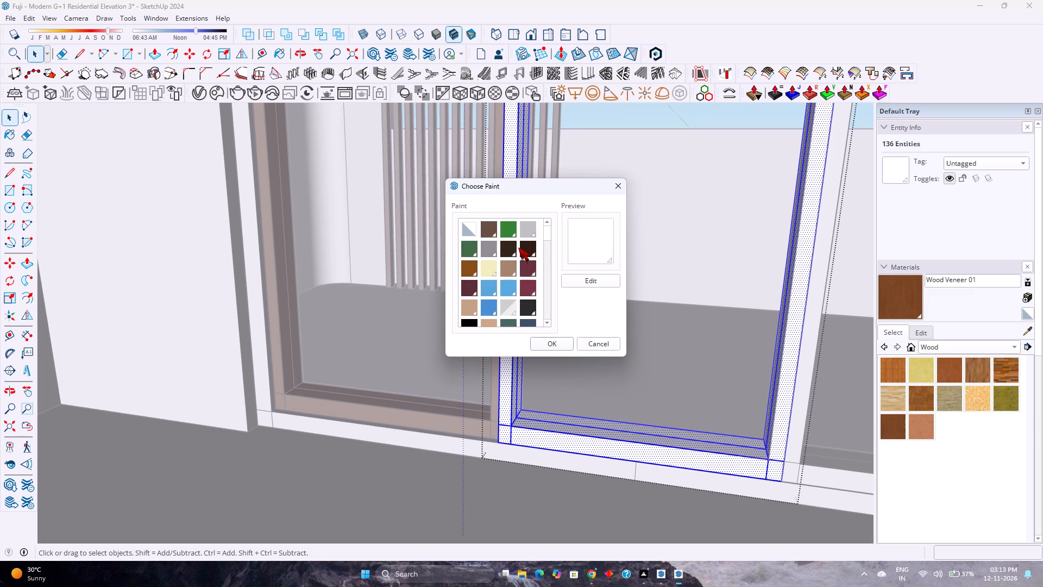
pyautogui.scroll(1, 518, 247)
pyautogui.click(470, 229)
pyautogui.click(543, 340)
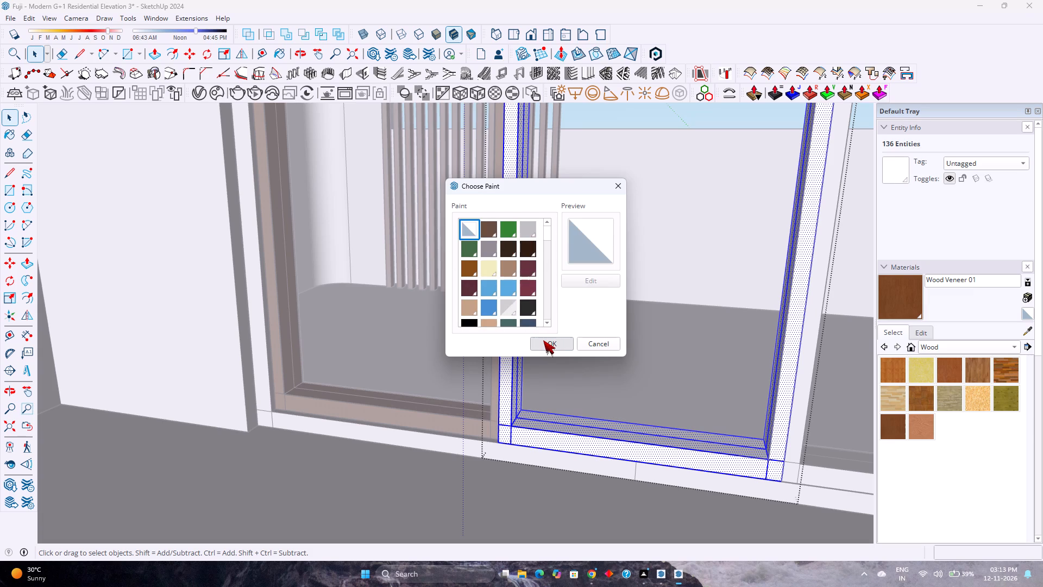
# Open the third sliding panel's frame group, select all its geometry and set its paint to Default.
pyautogui.scroll(-6, 522, 383)
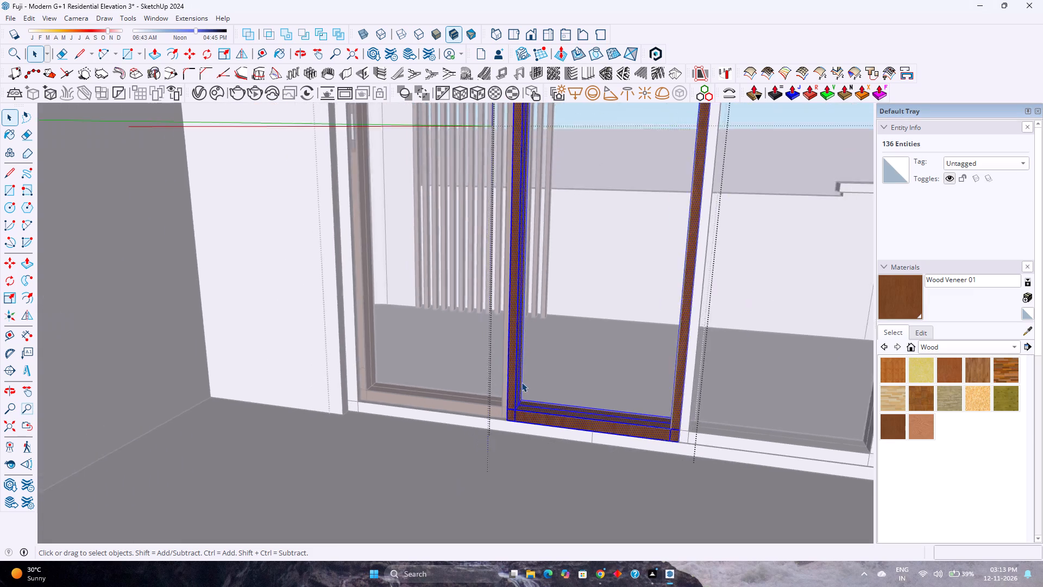
pyautogui.scroll(-2, 521, 382)
pyautogui.click(682, 428)
pyautogui.scroll(4, 682, 428)
pyautogui.doubleClick(682, 427)
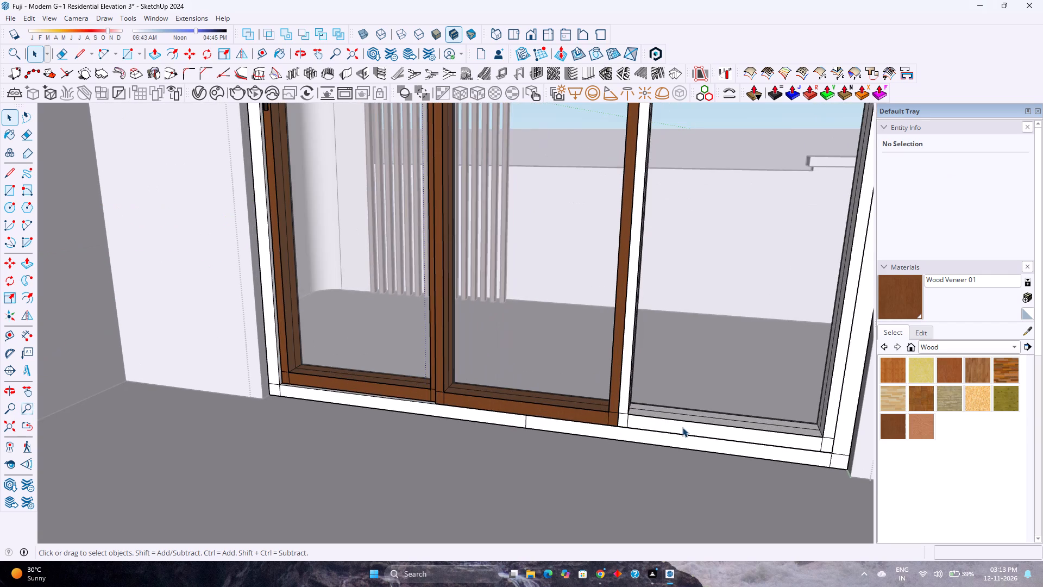
pyautogui.scroll(3, 682, 427)
pyautogui.doubleClick(682, 427)
pyautogui.doubleClick(682, 427)
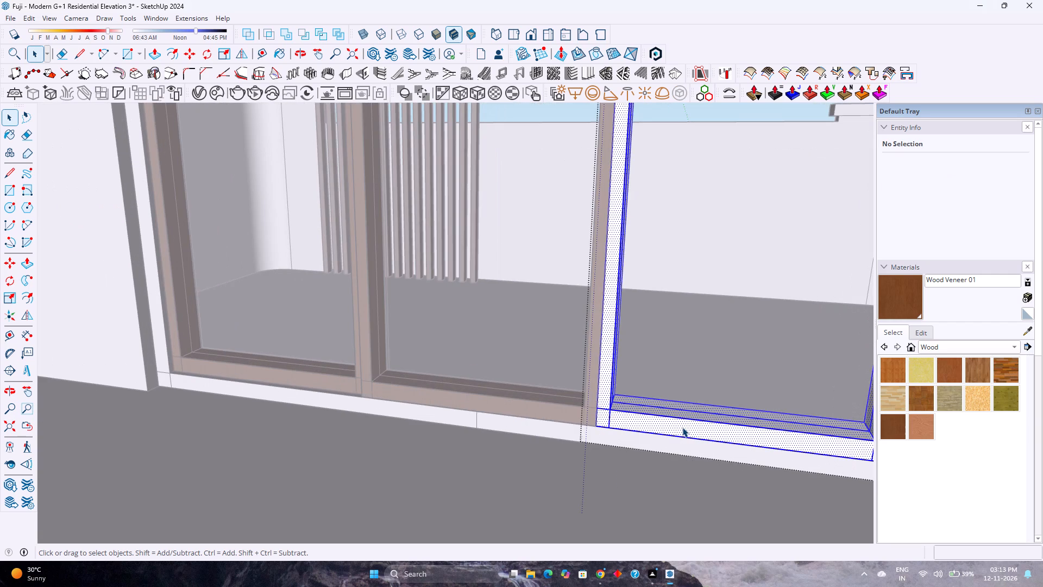
pyautogui.scroll(2, 682, 427)
pyautogui.click(899, 170)
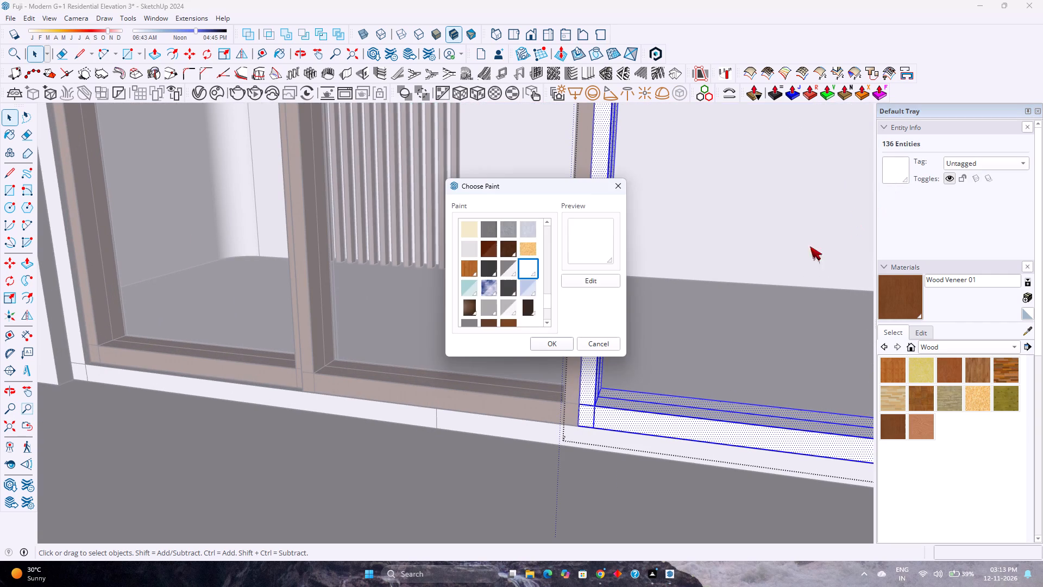
pyautogui.scroll(16, 535, 286)
pyautogui.scroll(-1, 534, 286)
pyautogui.scroll(8, 534, 286)
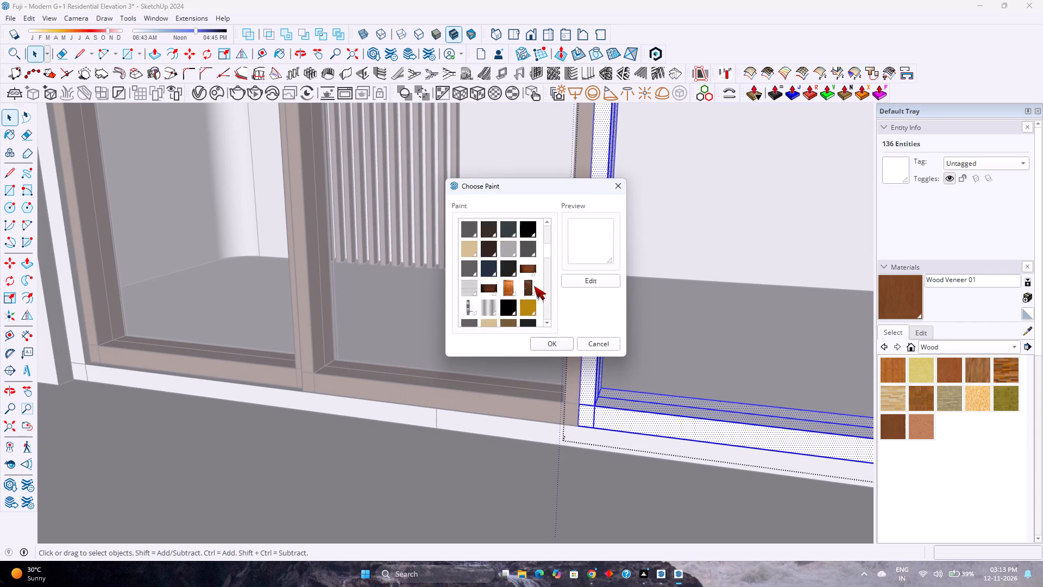
pyautogui.scroll(20, 534, 286)
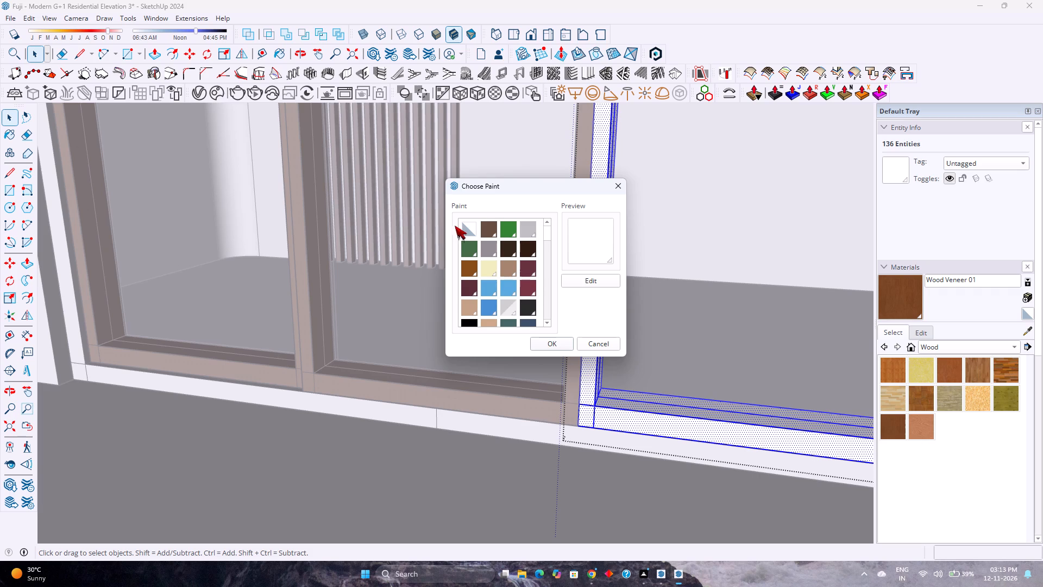
pyautogui.click(469, 230)
pyautogui.click(546, 346)
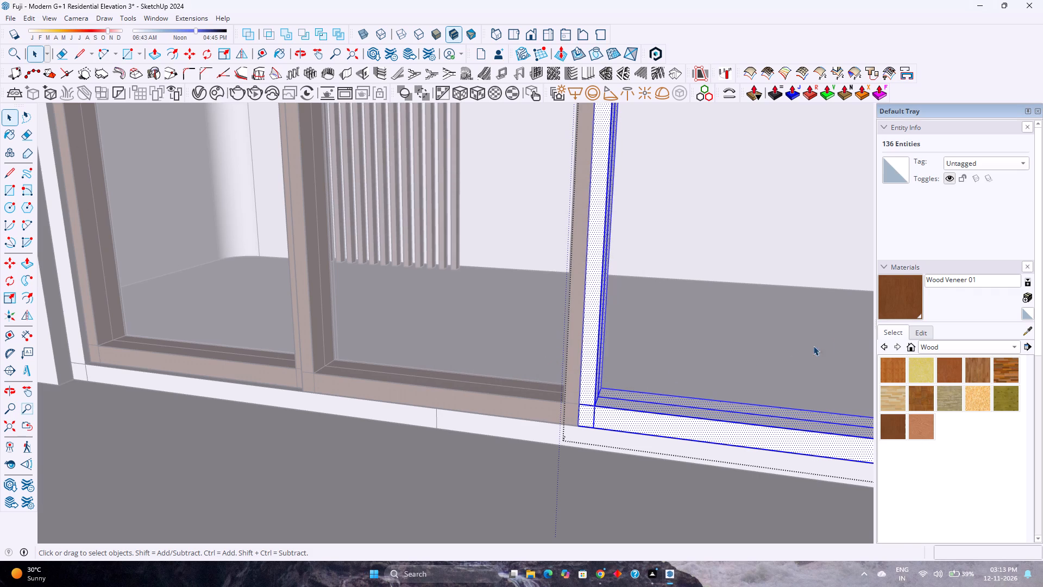
# Paint the third panel's selected frame geometry with Wood Veneer 01, close the group and apply the same material to the panel frame.
pyautogui.click(914, 302)
pyautogui.click(709, 430)
pyautogui.scroll(-3, 569, 394)
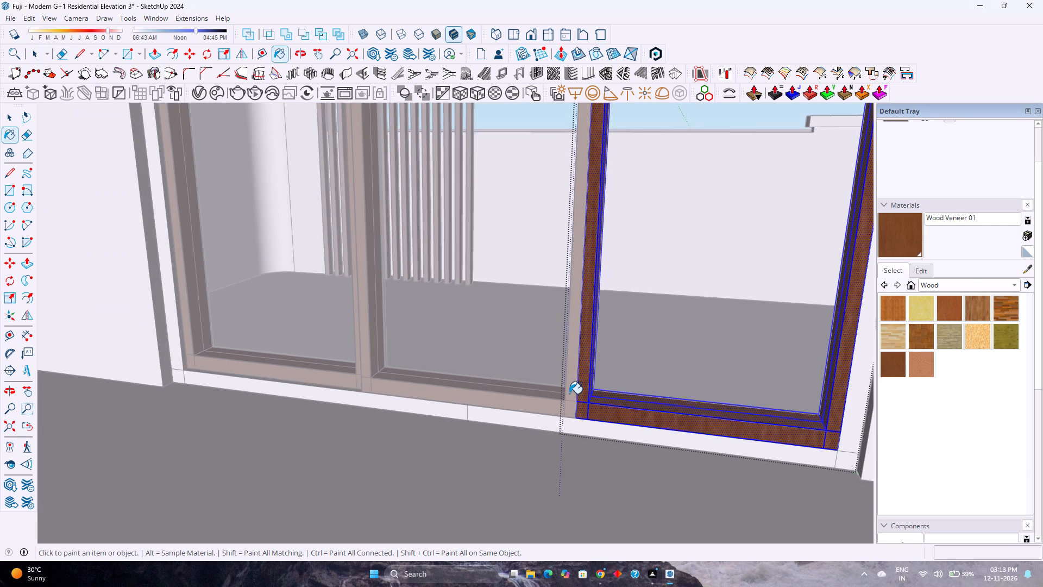
pyautogui.press('space')
pyautogui.scroll(-2, 569, 394)
pyautogui.press('Escape')
pyautogui.scroll(7, 569, 393)
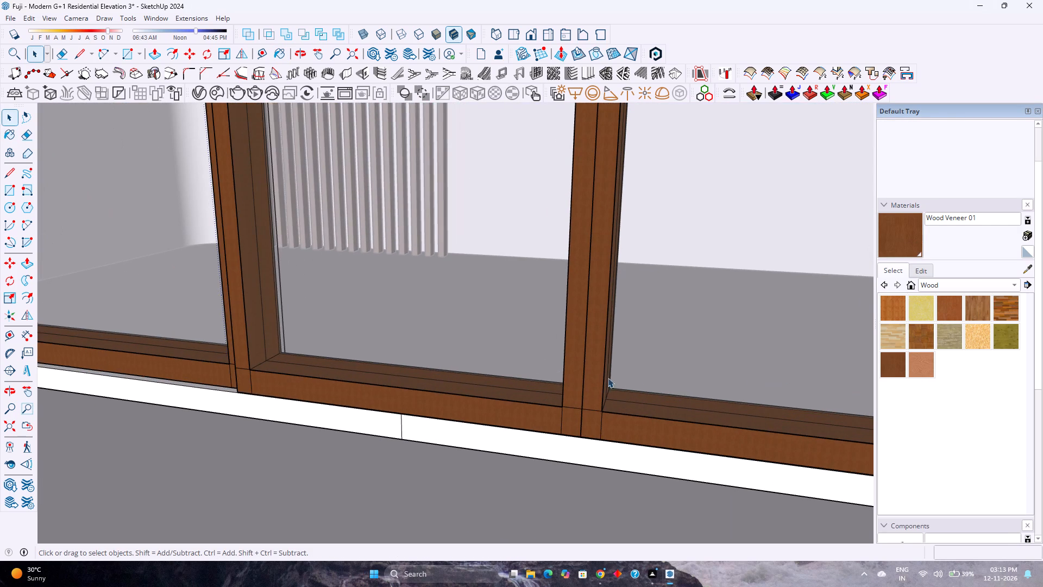
pyautogui.click(896, 364)
pyautogui.click(743, 425)
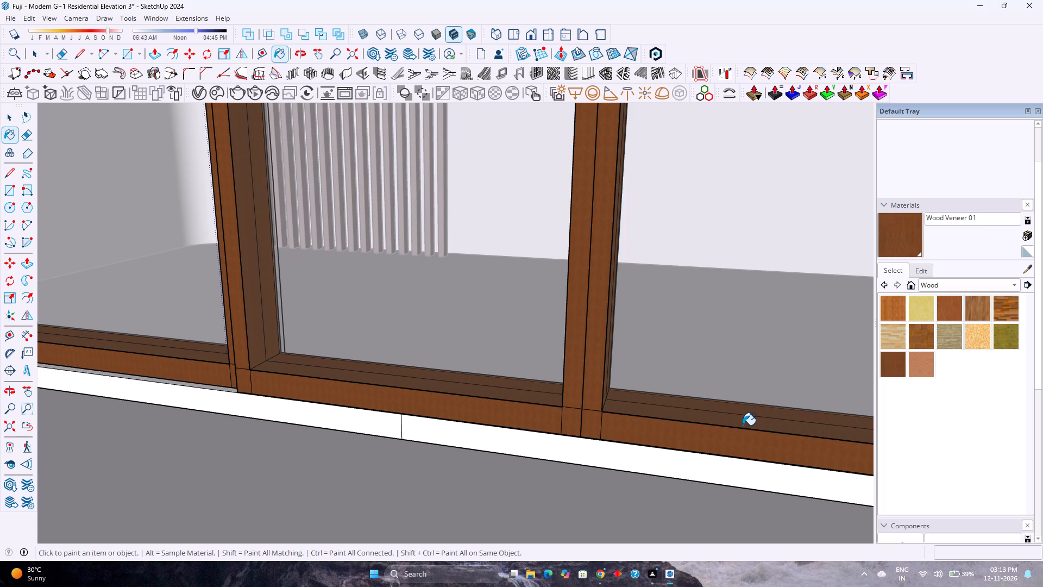
pyautogui.press('space')
# Close the open window groups and examine the wood-painted sliding panels on the front elevation, especially beside the glass-railed balcony.
pyautogui.scroll(-4, 624, 390)
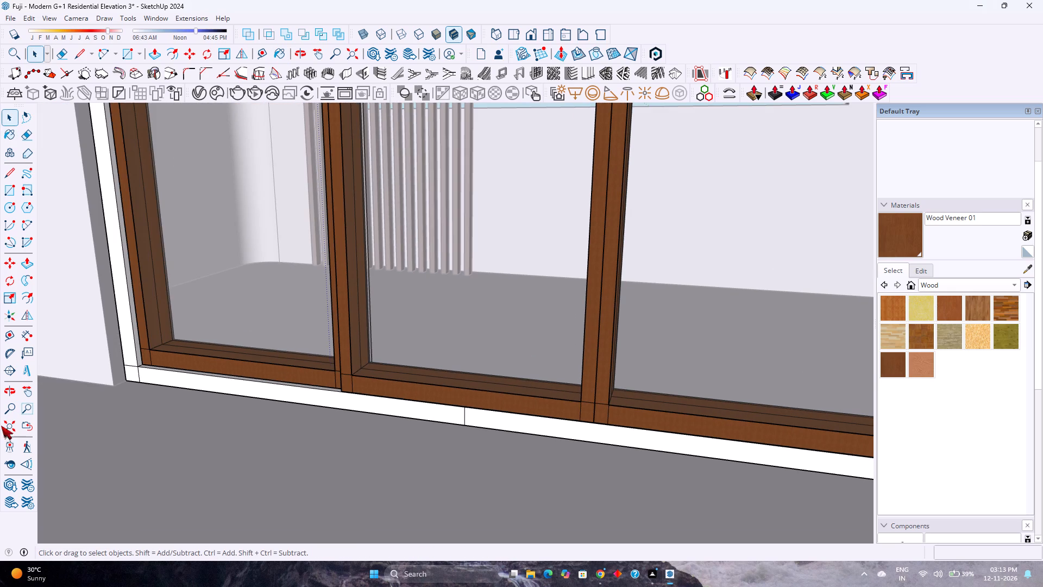
pyautogui.click(2, 429)
pyautogui.moveTo(394, 339); pyautogui.dragTo(119, 365, button='middle')
pyautogui.moveTo(463, 333); pyautogui.dragTo(203, 327, button='middle')
pyautogui.scroll(-3, 273, 322)
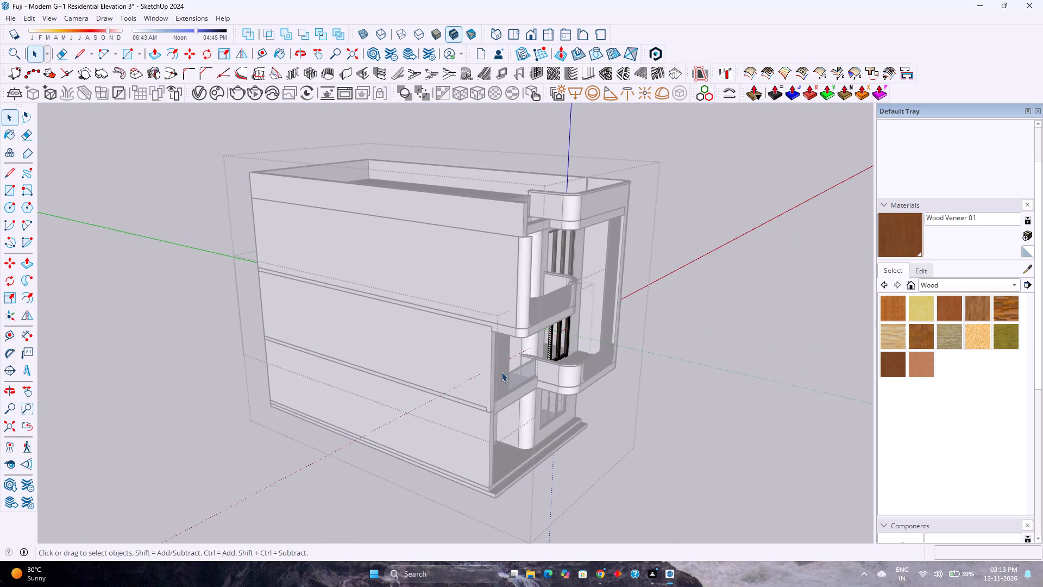
pyautogui.moveTo(502, 372); pyautogui.dragTo(260, 357, button='middle')
pyautogui.scroll(6, 419, 305)
pyautogui.press('space')
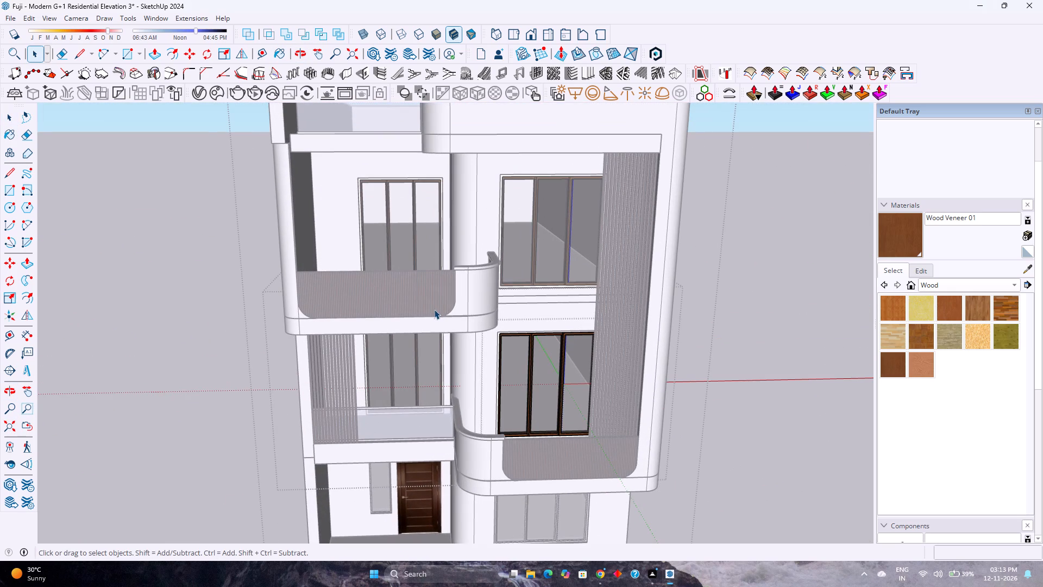
pyautogui.scroll(1, 403, 360)
pyautogui.press('Escape')
pyautogui.scroll(9, 413, 416)
pyautogui.press('Escape')
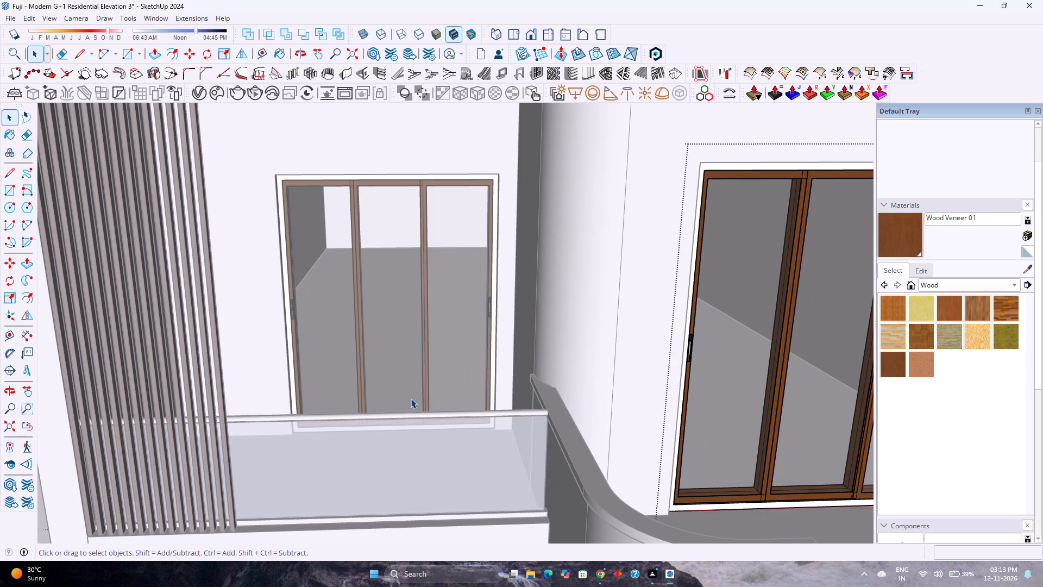
pyautogui.scroll(4, 424, 382)
pyautogui.press('Escape')
pyautogui.scroll(3, 422, 374)
pyautogui.scroll(-1, 422, 374)
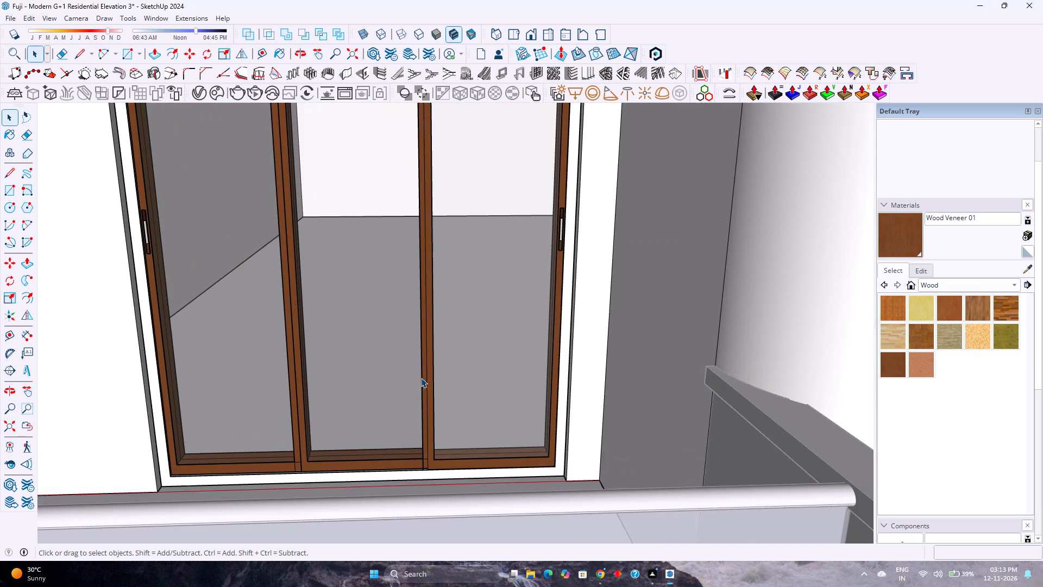
pyautogui.scroll(1, 420, 386)
pyautogui.scroll(-8, 420, 386)
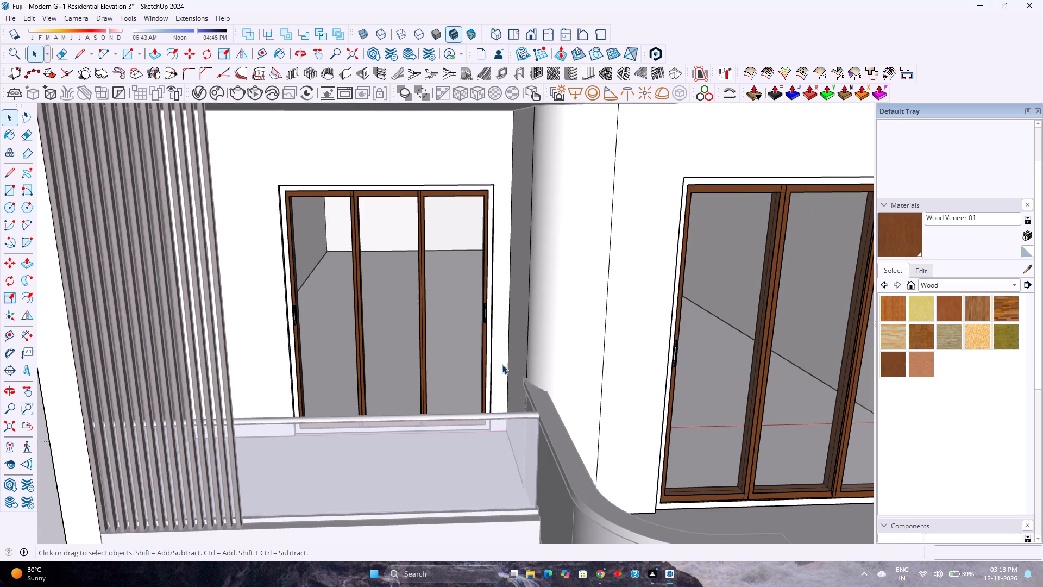
# Open the three-panel sliding door group behind the glass-railed balcony and apply Wood Veneer 01 to its outer frame group.
pyautogui.scroll(4, 495, 214)
pyautogui.doubleClick(489, 216)
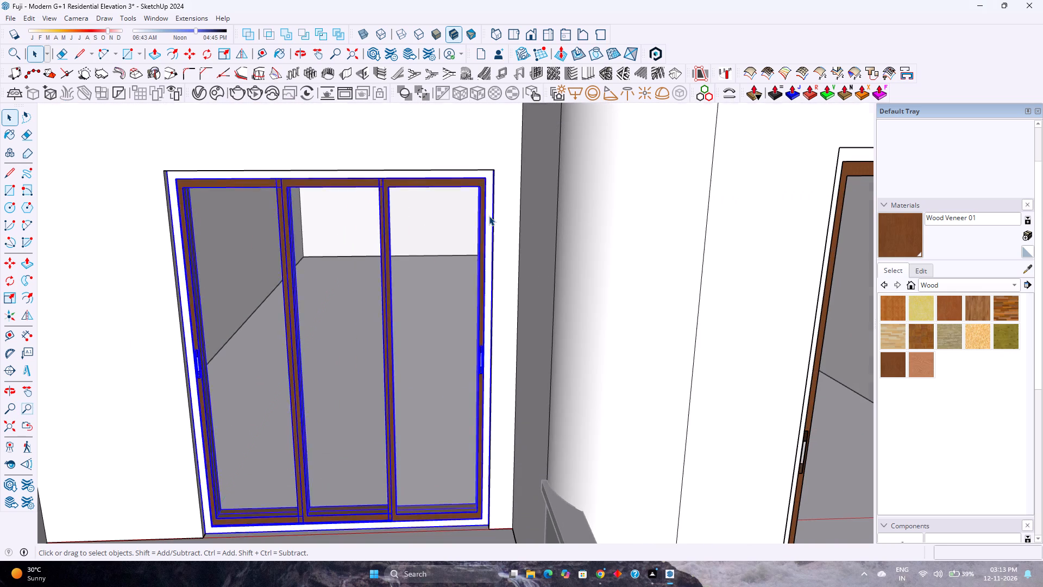
pyautogui.scroll(2, 489, 216)
pyautogui.click(489, 216)
pyautogui.click(489, 216)
pyautogui.click(493, 214)
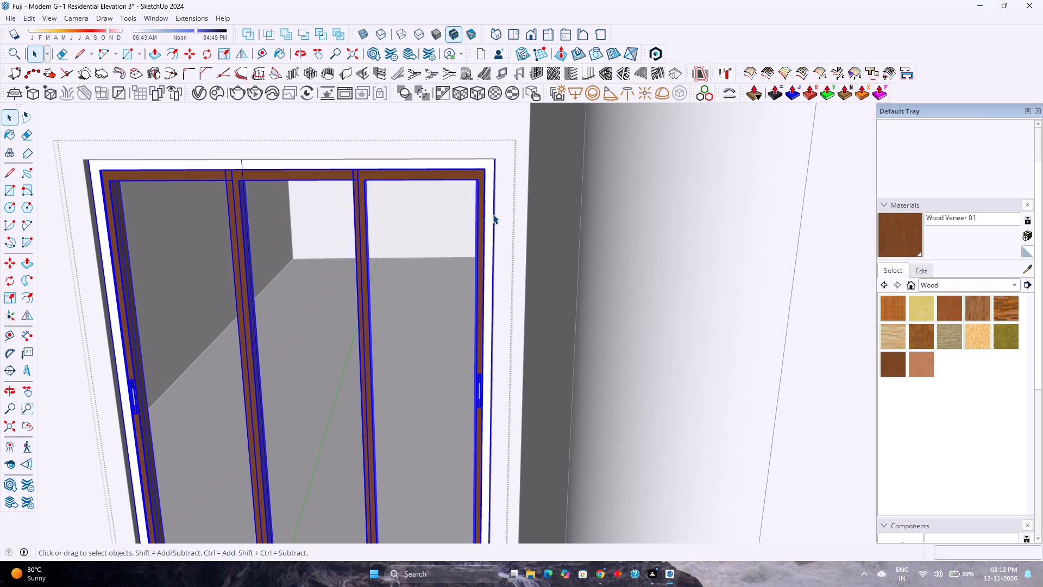
pyautogui.doubleClick(492, 214)
pyautogui.click(489, 215)
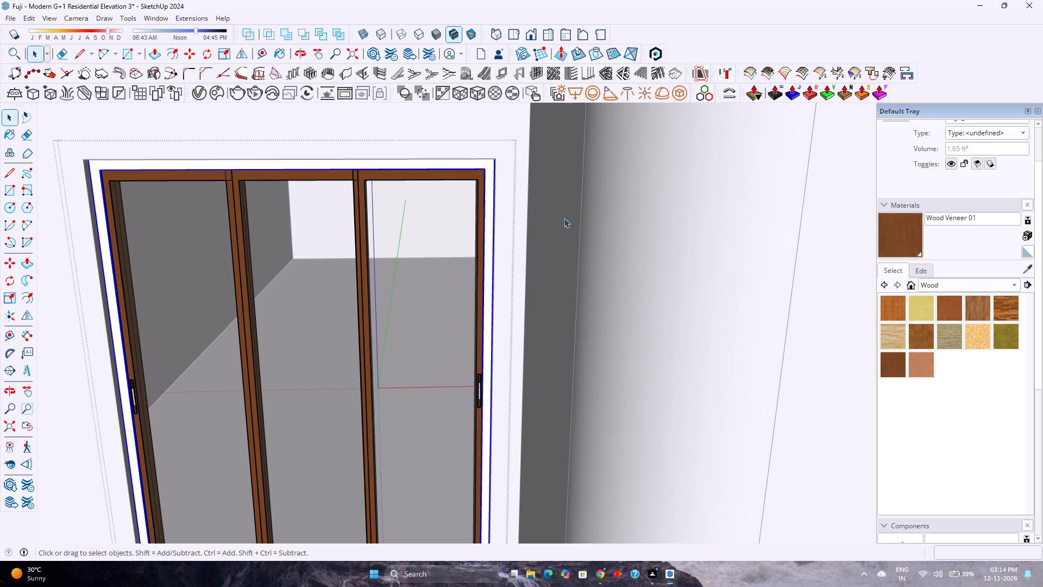
pyautogui.click(930, 217)
pyautogui.click(908, 240)
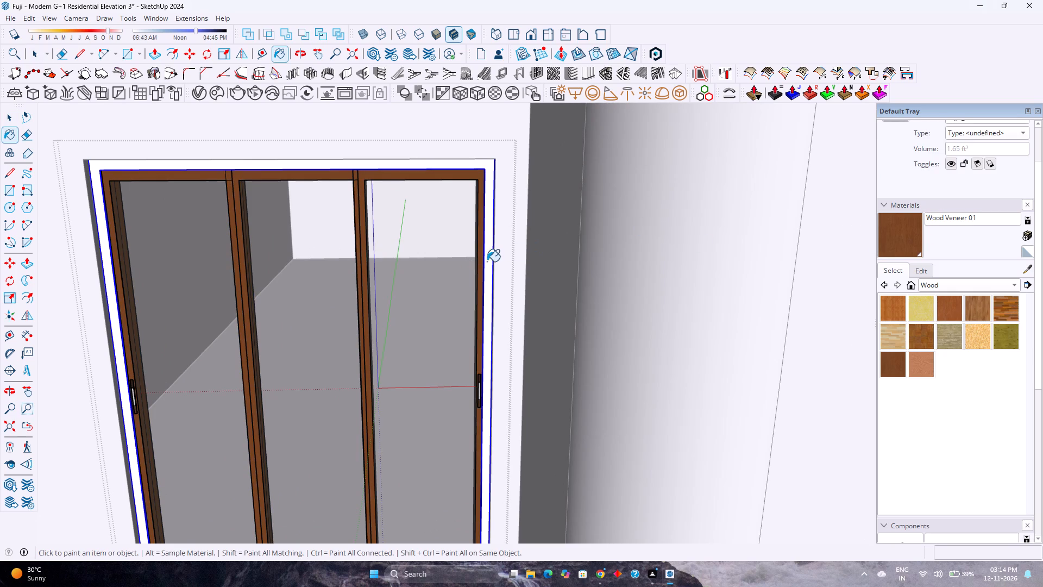
pyautogui.click(488, 260)
# Open the sliding door's outer frame group, select all its geometry and set its paint to Default.
pyautogui.press('space')
pyautogui.doubleClick(488, 258)
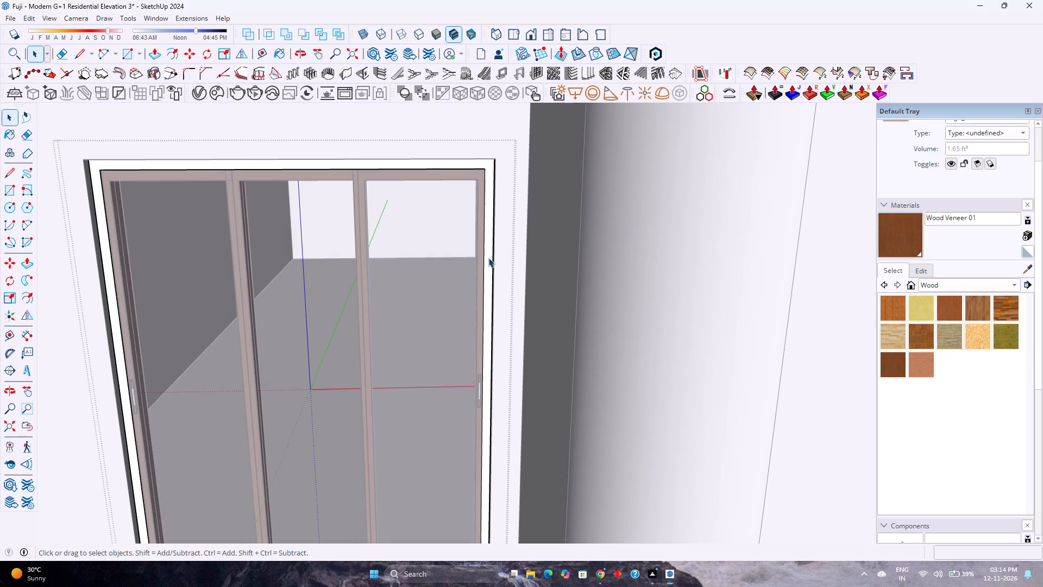
pyautogui.tripleClick(488, 258)
pyautogui.scroll(2, 488, 258)
pyautogui.scroll(-3, 488, 258)
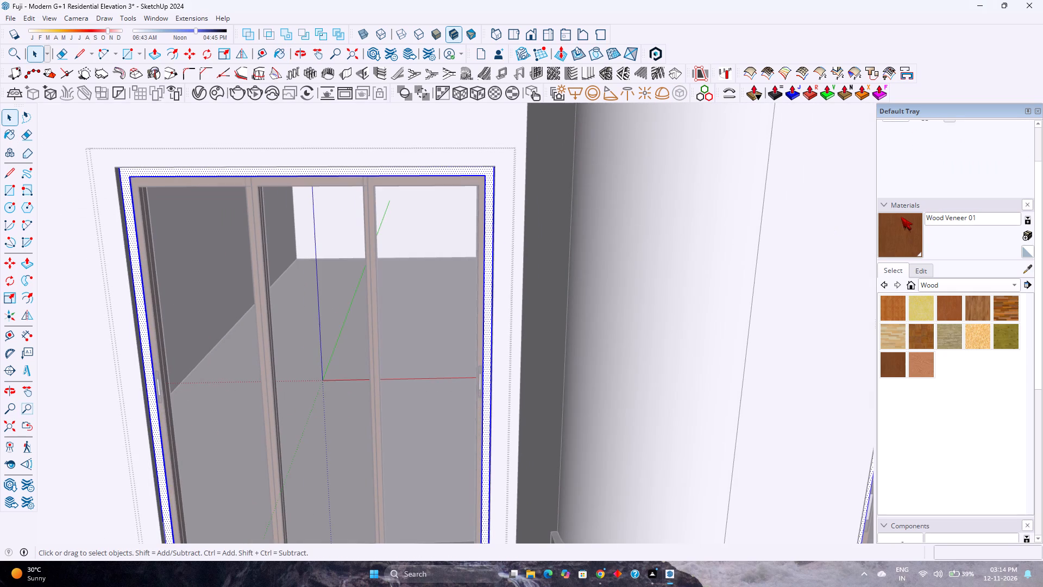
pyautogui.scroll(5, 903, 216)
pyautogui.click(901, 163)
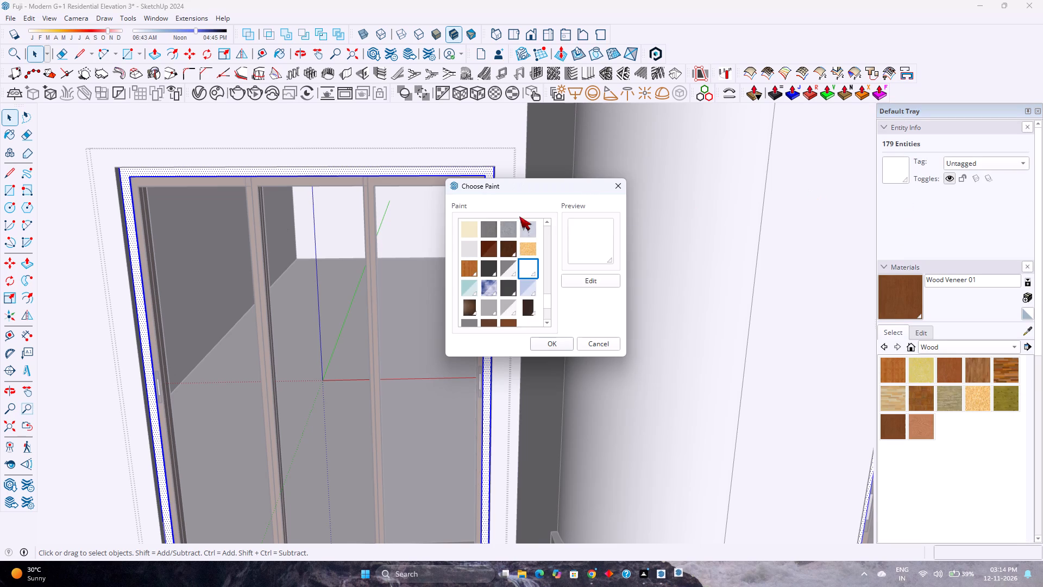
pyautogui.scroll(20, 518, 263)
pyautogui.scroll(5, 518, 263)
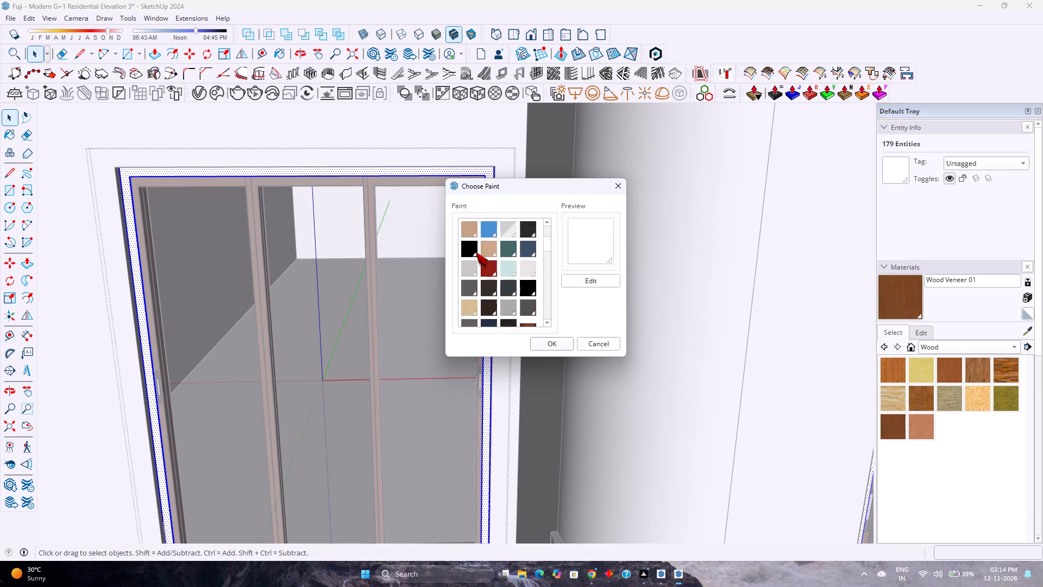
pyautogui.scroll(13, 476, 252)
pyautogui.click(467, 230)
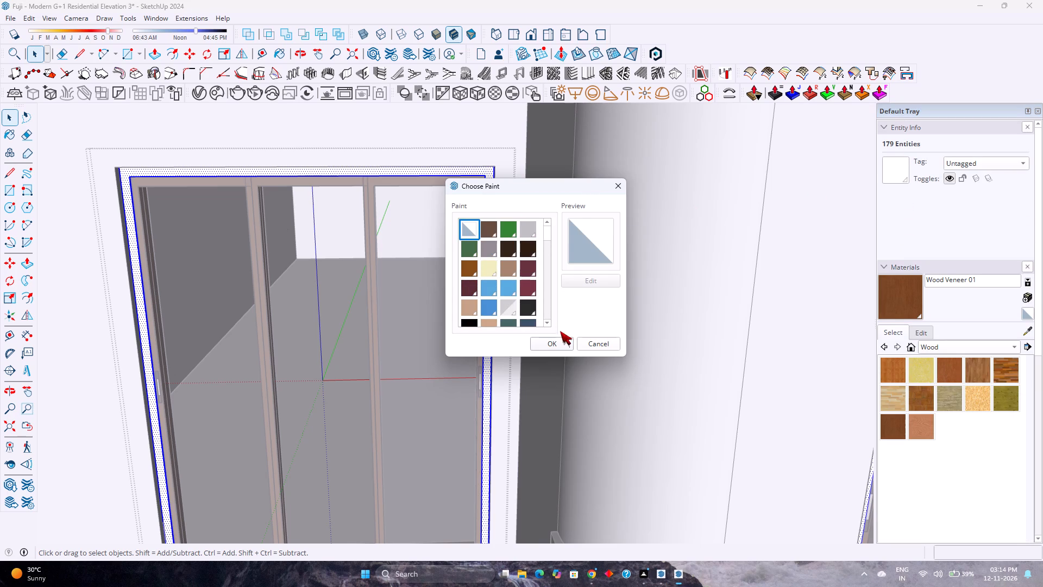
pyautogui.click(557, 344)
# Close the open door and floor groups and examine the wood-finished doors, windows and slats on the front elevation.
pyautogui.scroll(-12, 556, 342)
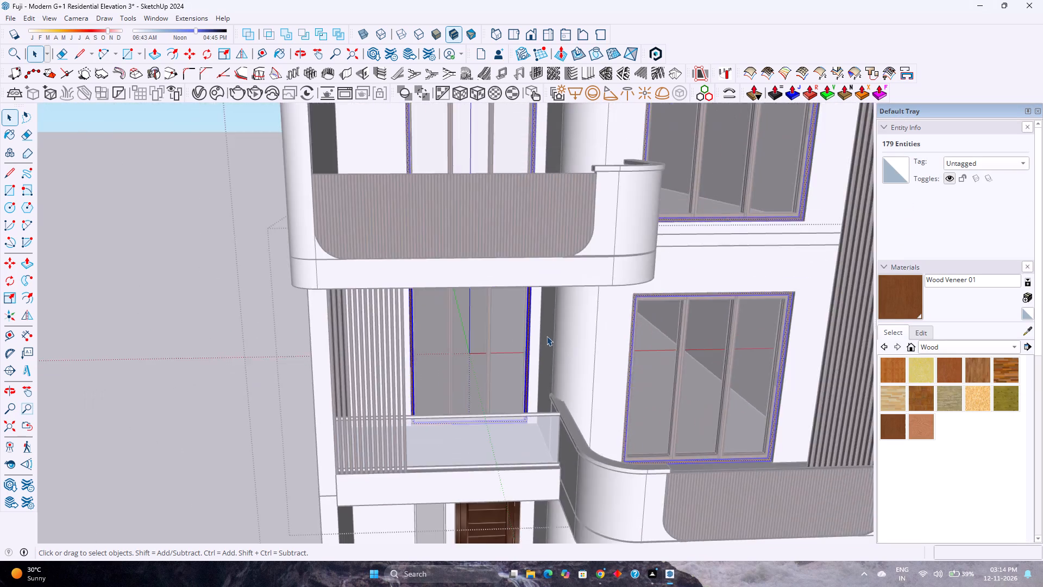
pyautogui.scroll(-5, 546, 336)
pyautogui.press('space')
pyautogui.press('Escape')
pyautogui.scroll(-4, 546, 335)
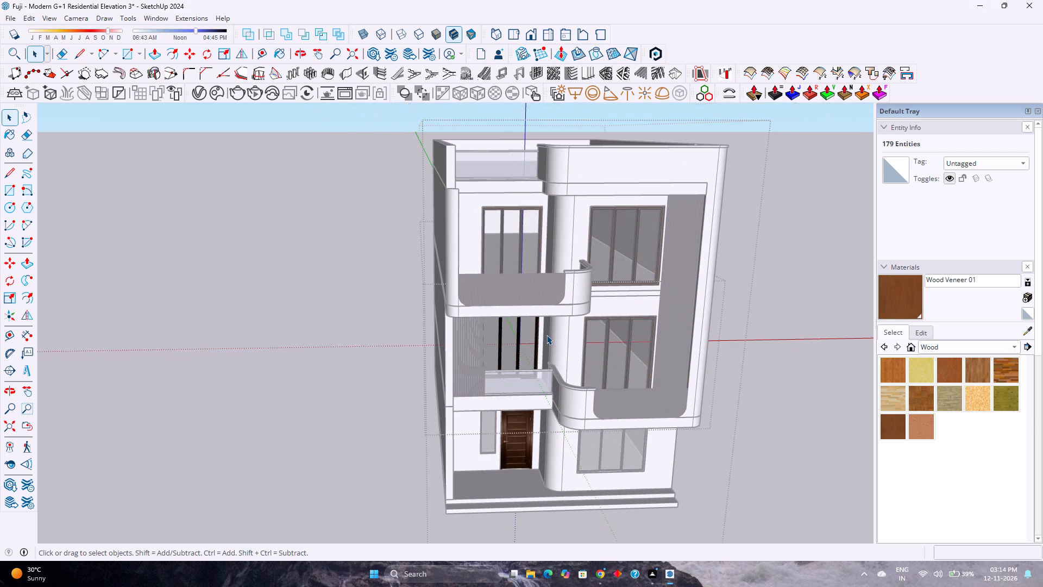
pyautogui.press('Escape')
pyautogui.click(776, 346)
pyautogui.scroll(3, 770, 348)
pyautogui.doubleClick(769, 348)
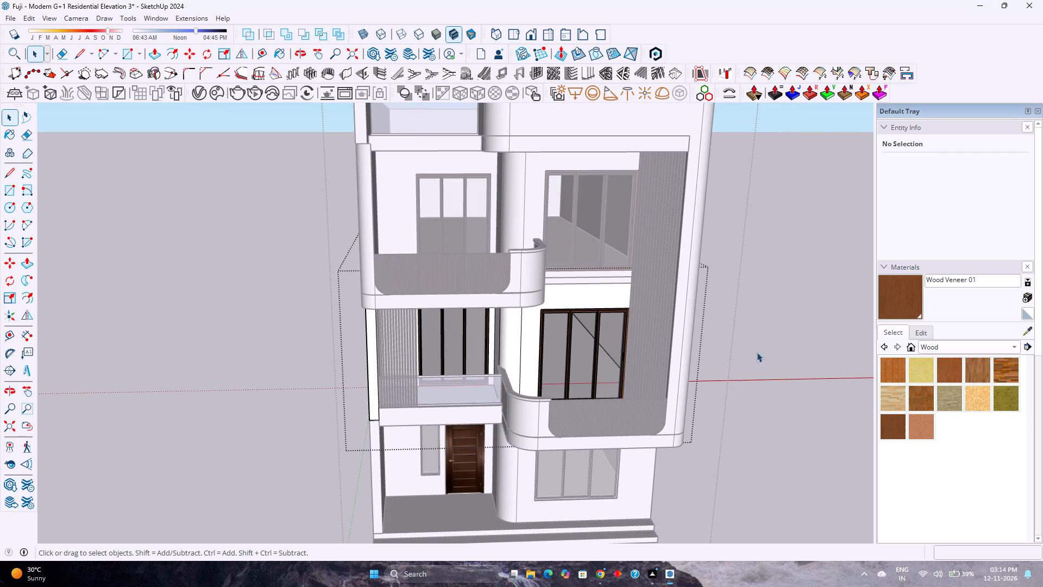
pyautogui.doubleClick(775, 365)
pyautogui.scroll(2, 721, 373)
pyautogui.moveTo(720, 373); pyautogui.dragTo(595, 300, button='middle')
pyautogui.moveTo(595, 299); pyautogui.dragTo(617, 309, button='middle')
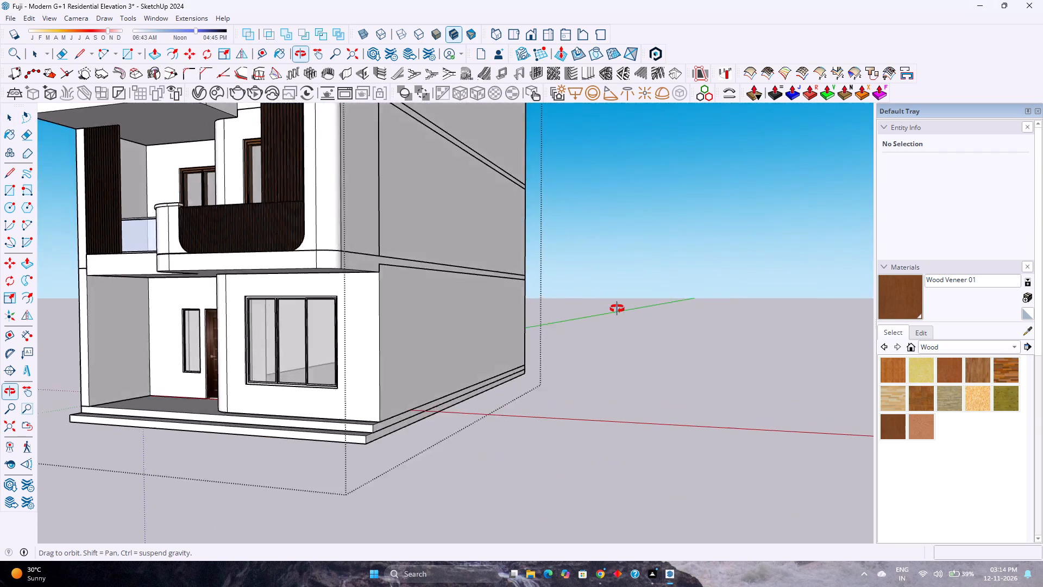
pyautogui.moveTo(617, 309); pyautogui.dragTo(765, 336, button='middle')
pyautogui.middleClick(766, 336)
pyautogui.scroll(5, 522, 271)
pyautogui.scroll(-3, 522, 271)
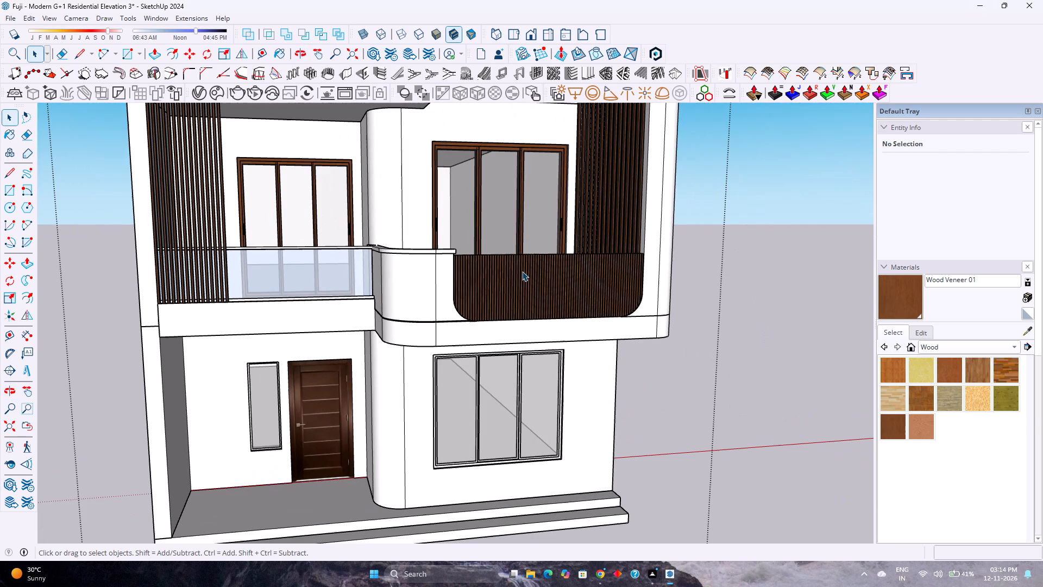
# Save the residential elevation model.
pyautogui.hotkey('ctrl', 's')
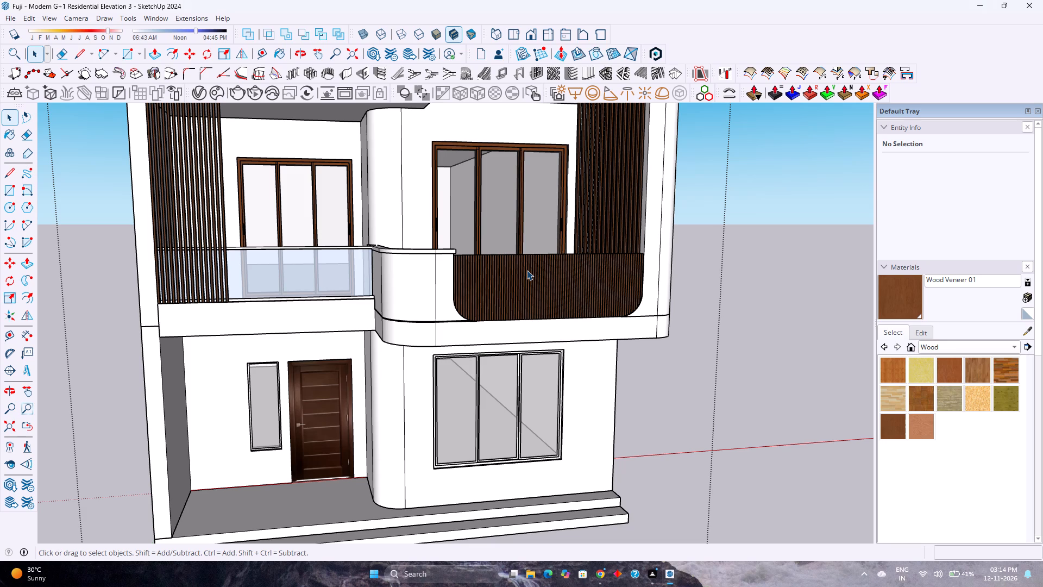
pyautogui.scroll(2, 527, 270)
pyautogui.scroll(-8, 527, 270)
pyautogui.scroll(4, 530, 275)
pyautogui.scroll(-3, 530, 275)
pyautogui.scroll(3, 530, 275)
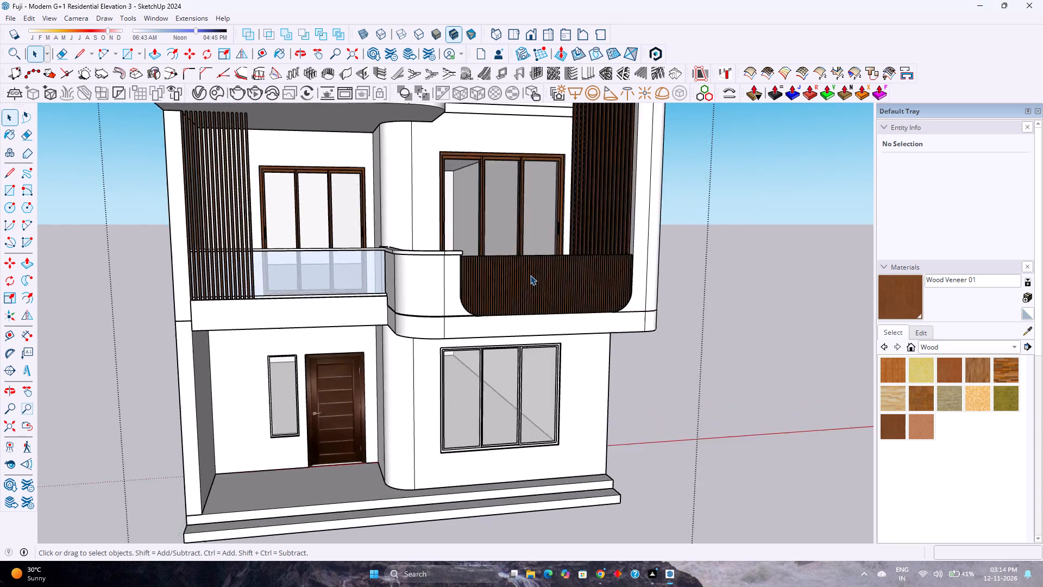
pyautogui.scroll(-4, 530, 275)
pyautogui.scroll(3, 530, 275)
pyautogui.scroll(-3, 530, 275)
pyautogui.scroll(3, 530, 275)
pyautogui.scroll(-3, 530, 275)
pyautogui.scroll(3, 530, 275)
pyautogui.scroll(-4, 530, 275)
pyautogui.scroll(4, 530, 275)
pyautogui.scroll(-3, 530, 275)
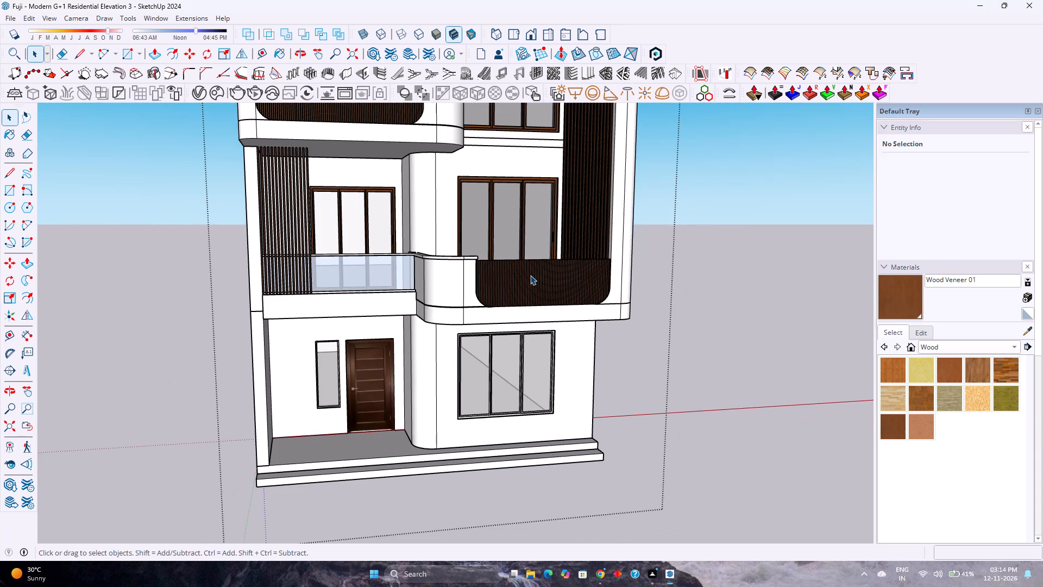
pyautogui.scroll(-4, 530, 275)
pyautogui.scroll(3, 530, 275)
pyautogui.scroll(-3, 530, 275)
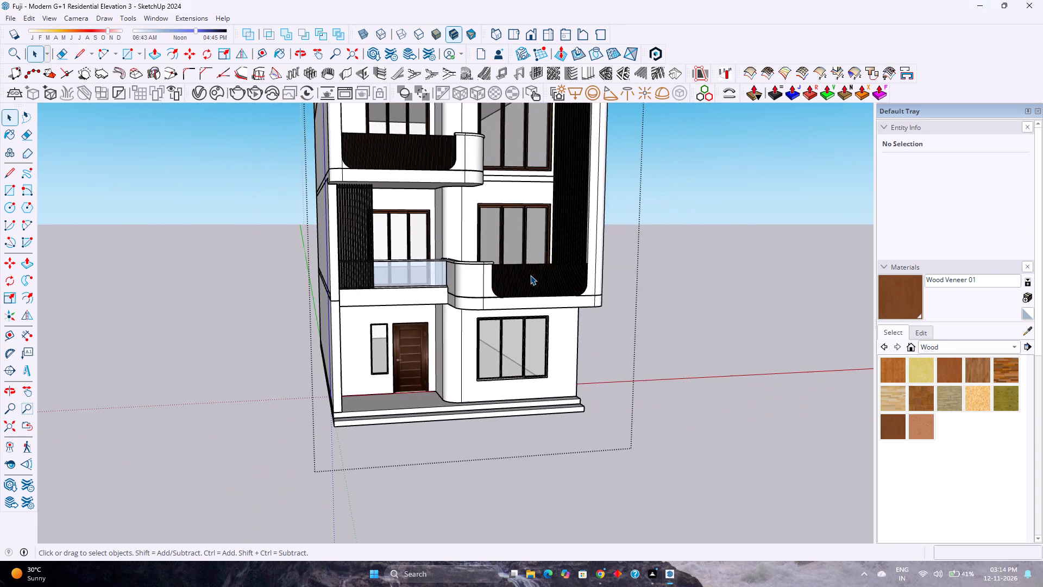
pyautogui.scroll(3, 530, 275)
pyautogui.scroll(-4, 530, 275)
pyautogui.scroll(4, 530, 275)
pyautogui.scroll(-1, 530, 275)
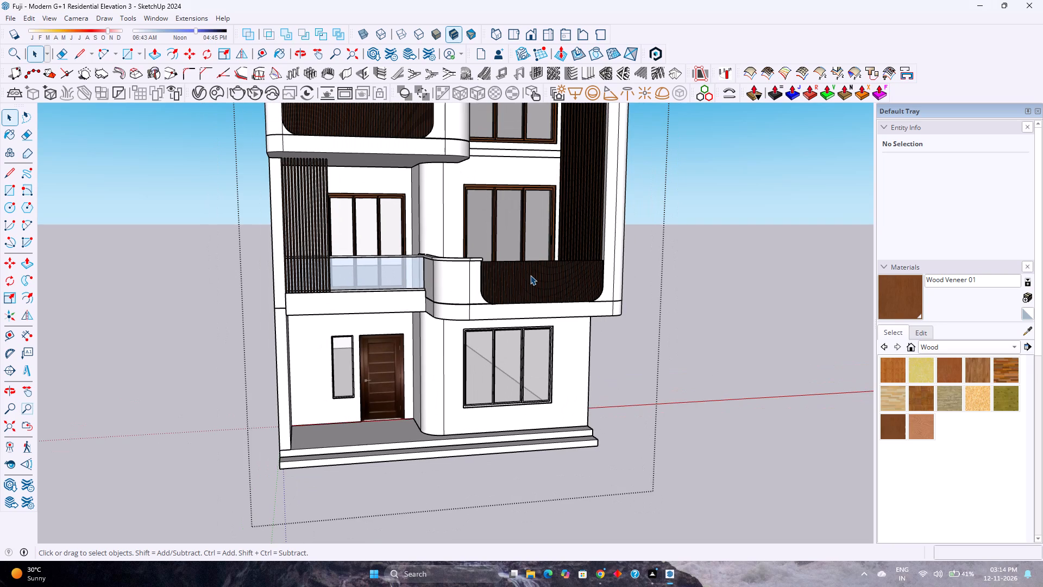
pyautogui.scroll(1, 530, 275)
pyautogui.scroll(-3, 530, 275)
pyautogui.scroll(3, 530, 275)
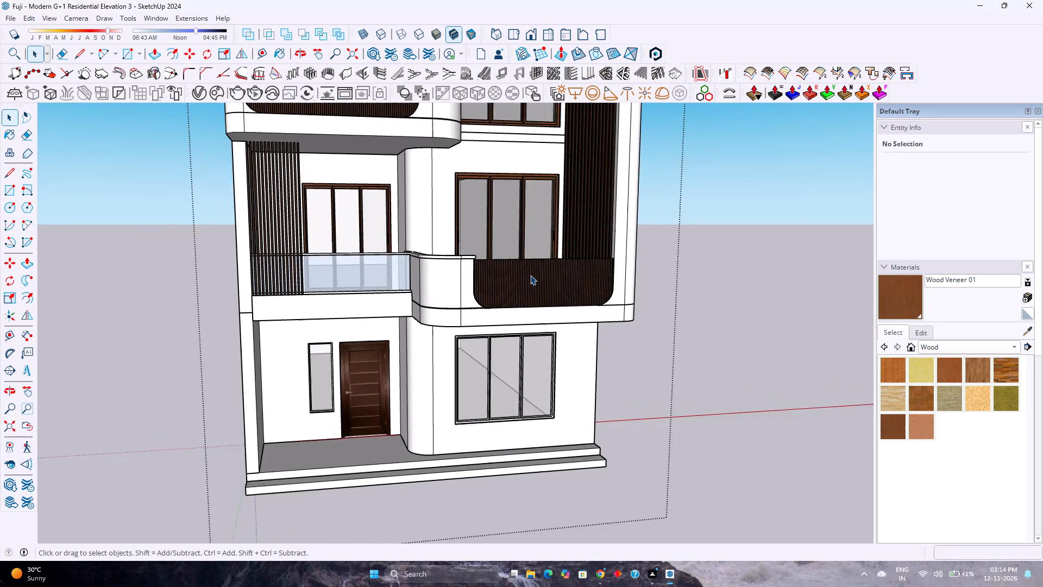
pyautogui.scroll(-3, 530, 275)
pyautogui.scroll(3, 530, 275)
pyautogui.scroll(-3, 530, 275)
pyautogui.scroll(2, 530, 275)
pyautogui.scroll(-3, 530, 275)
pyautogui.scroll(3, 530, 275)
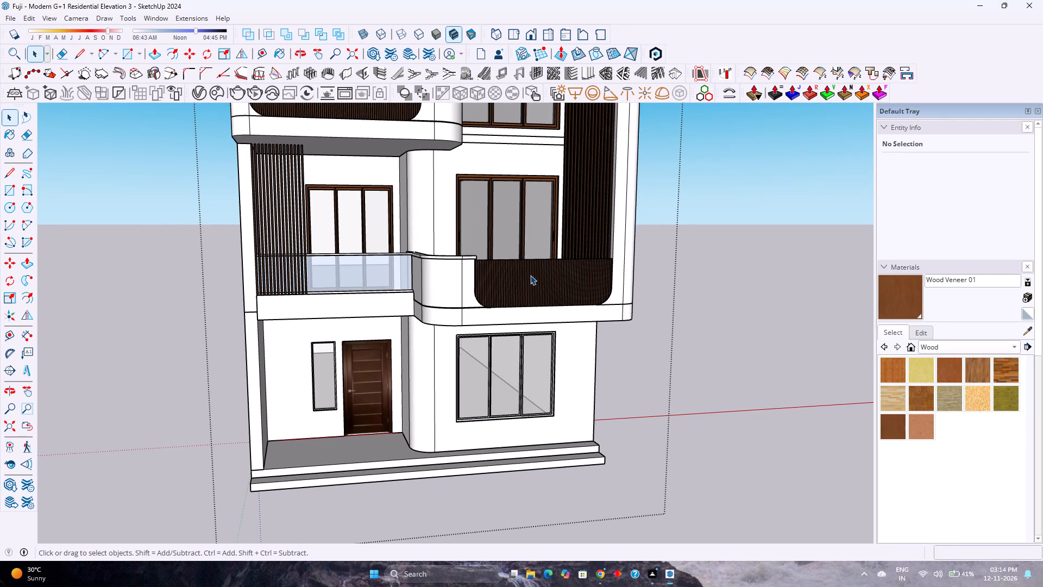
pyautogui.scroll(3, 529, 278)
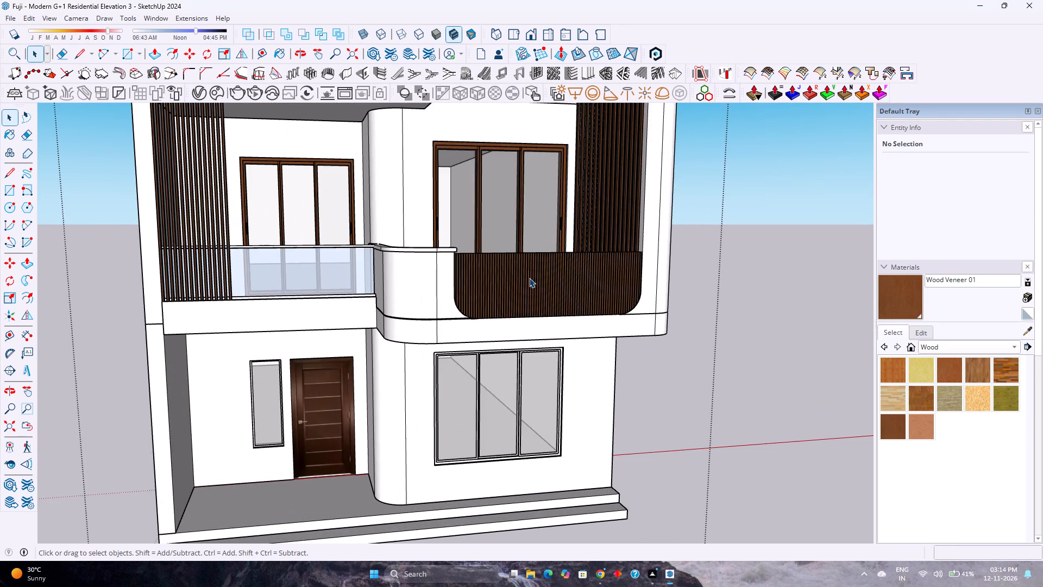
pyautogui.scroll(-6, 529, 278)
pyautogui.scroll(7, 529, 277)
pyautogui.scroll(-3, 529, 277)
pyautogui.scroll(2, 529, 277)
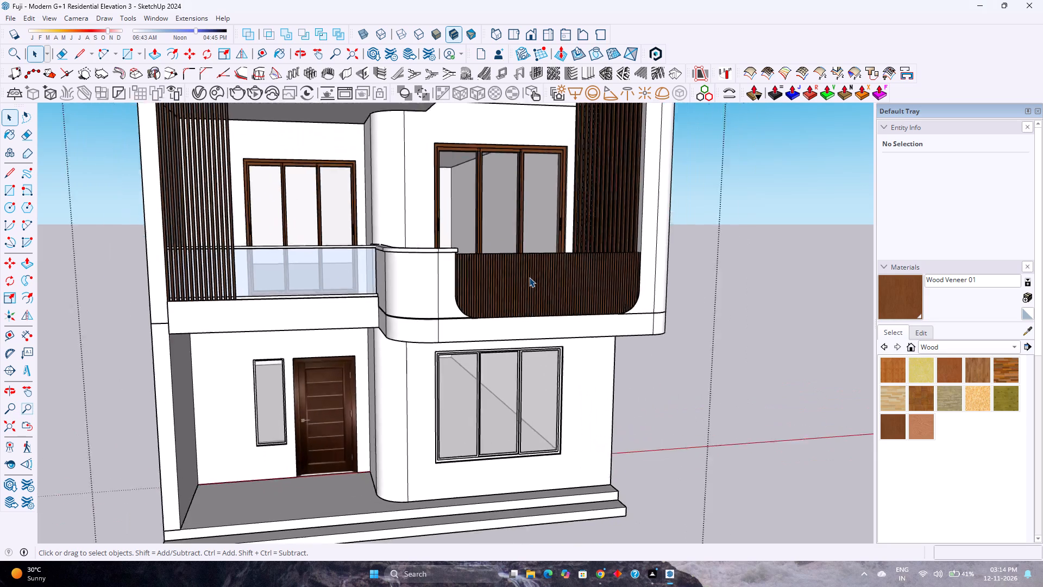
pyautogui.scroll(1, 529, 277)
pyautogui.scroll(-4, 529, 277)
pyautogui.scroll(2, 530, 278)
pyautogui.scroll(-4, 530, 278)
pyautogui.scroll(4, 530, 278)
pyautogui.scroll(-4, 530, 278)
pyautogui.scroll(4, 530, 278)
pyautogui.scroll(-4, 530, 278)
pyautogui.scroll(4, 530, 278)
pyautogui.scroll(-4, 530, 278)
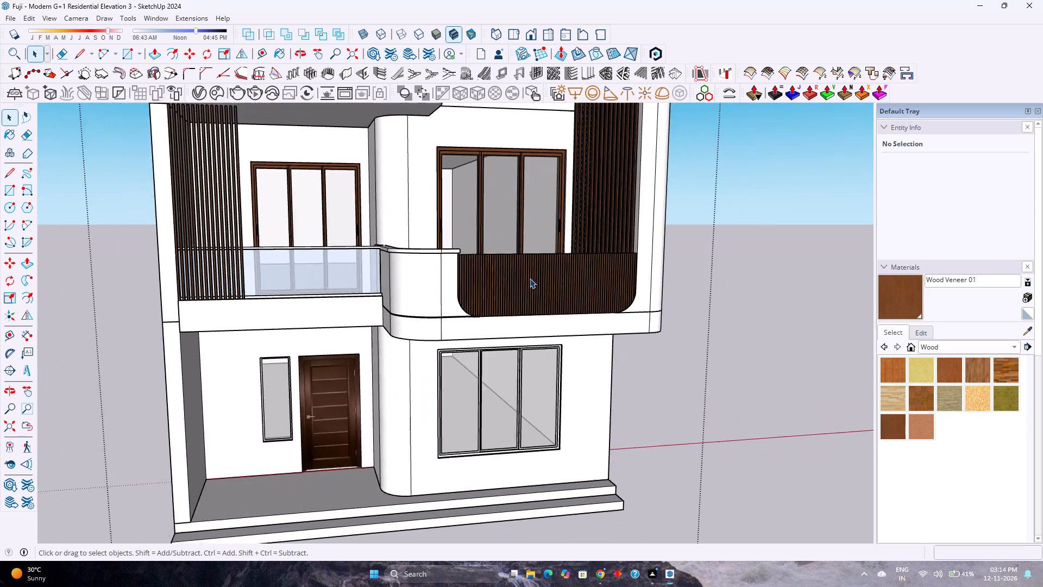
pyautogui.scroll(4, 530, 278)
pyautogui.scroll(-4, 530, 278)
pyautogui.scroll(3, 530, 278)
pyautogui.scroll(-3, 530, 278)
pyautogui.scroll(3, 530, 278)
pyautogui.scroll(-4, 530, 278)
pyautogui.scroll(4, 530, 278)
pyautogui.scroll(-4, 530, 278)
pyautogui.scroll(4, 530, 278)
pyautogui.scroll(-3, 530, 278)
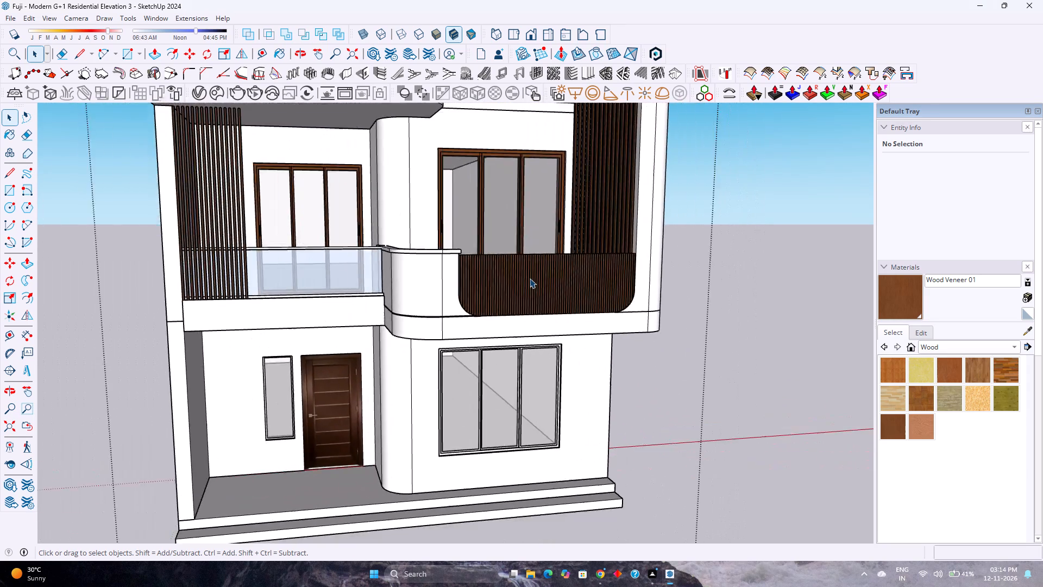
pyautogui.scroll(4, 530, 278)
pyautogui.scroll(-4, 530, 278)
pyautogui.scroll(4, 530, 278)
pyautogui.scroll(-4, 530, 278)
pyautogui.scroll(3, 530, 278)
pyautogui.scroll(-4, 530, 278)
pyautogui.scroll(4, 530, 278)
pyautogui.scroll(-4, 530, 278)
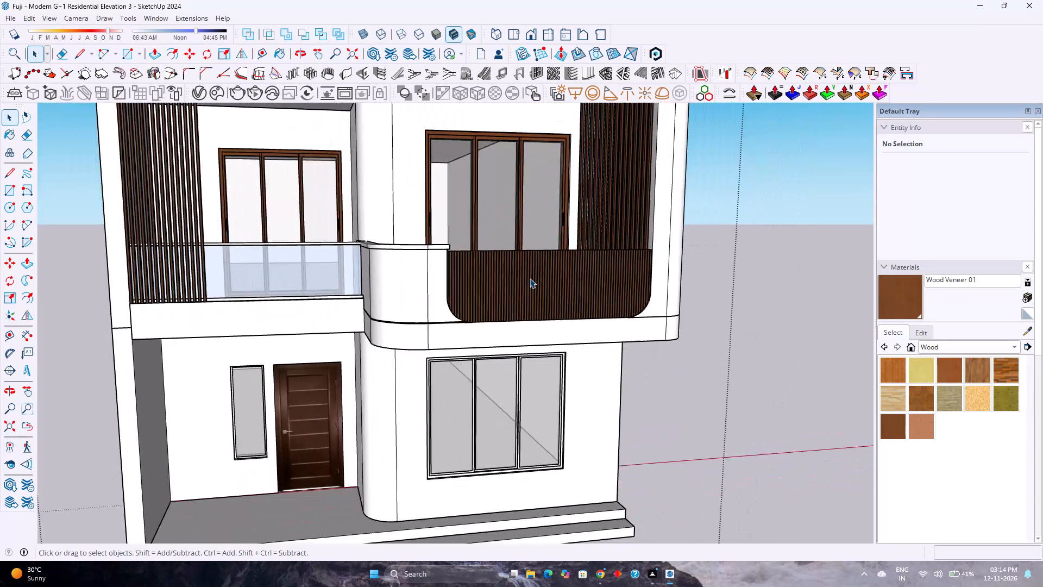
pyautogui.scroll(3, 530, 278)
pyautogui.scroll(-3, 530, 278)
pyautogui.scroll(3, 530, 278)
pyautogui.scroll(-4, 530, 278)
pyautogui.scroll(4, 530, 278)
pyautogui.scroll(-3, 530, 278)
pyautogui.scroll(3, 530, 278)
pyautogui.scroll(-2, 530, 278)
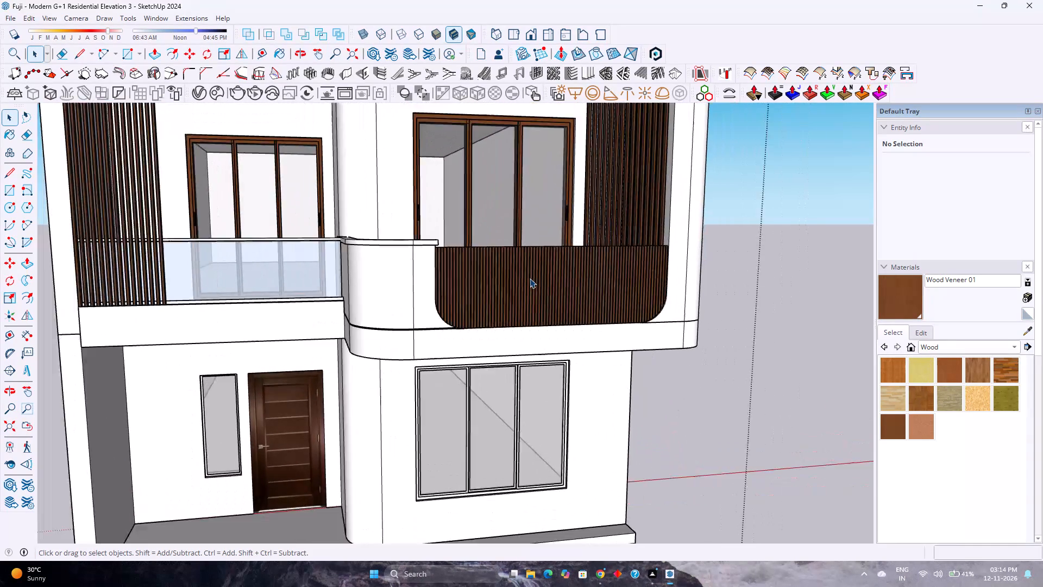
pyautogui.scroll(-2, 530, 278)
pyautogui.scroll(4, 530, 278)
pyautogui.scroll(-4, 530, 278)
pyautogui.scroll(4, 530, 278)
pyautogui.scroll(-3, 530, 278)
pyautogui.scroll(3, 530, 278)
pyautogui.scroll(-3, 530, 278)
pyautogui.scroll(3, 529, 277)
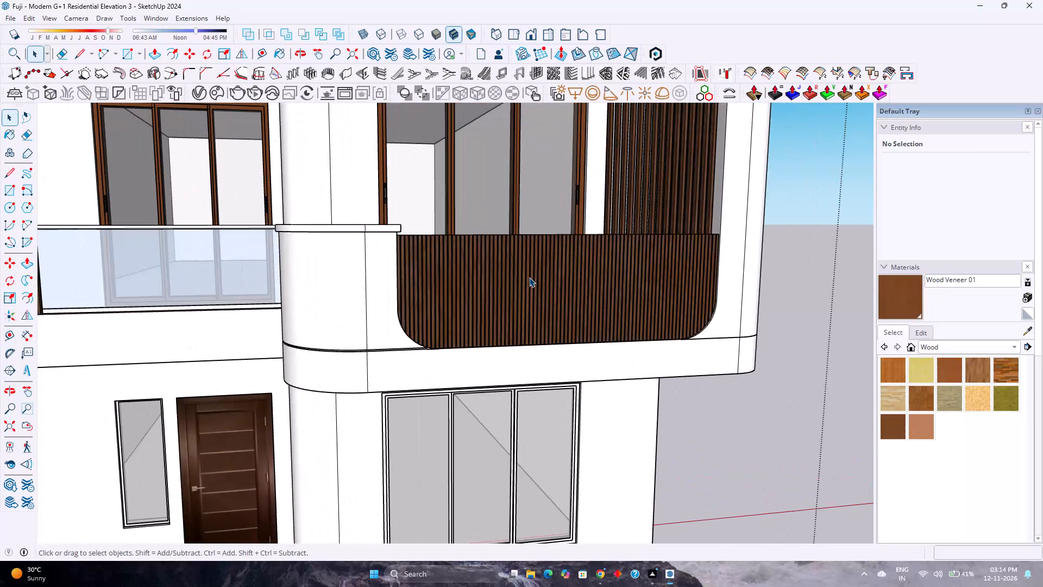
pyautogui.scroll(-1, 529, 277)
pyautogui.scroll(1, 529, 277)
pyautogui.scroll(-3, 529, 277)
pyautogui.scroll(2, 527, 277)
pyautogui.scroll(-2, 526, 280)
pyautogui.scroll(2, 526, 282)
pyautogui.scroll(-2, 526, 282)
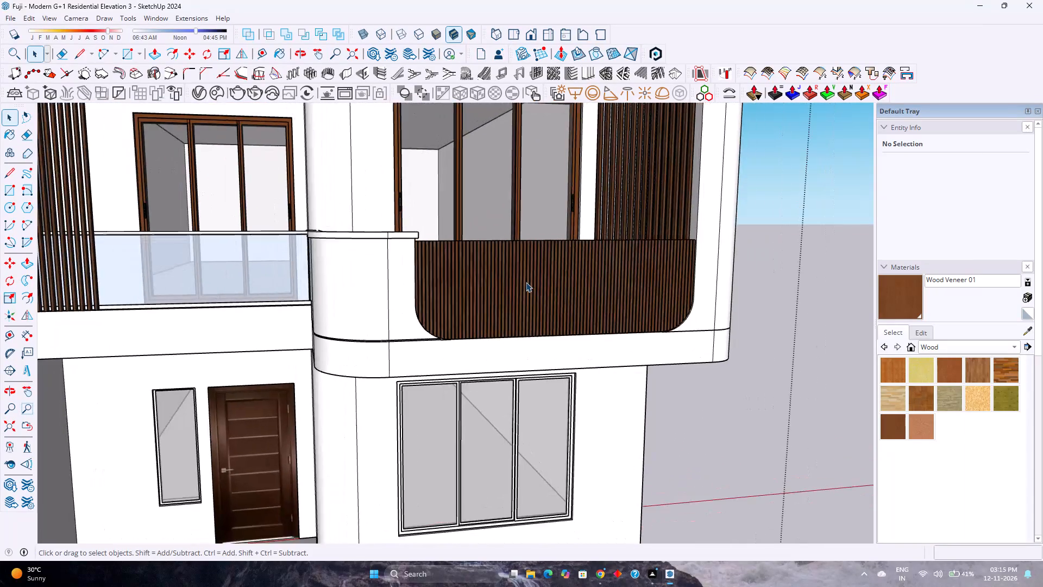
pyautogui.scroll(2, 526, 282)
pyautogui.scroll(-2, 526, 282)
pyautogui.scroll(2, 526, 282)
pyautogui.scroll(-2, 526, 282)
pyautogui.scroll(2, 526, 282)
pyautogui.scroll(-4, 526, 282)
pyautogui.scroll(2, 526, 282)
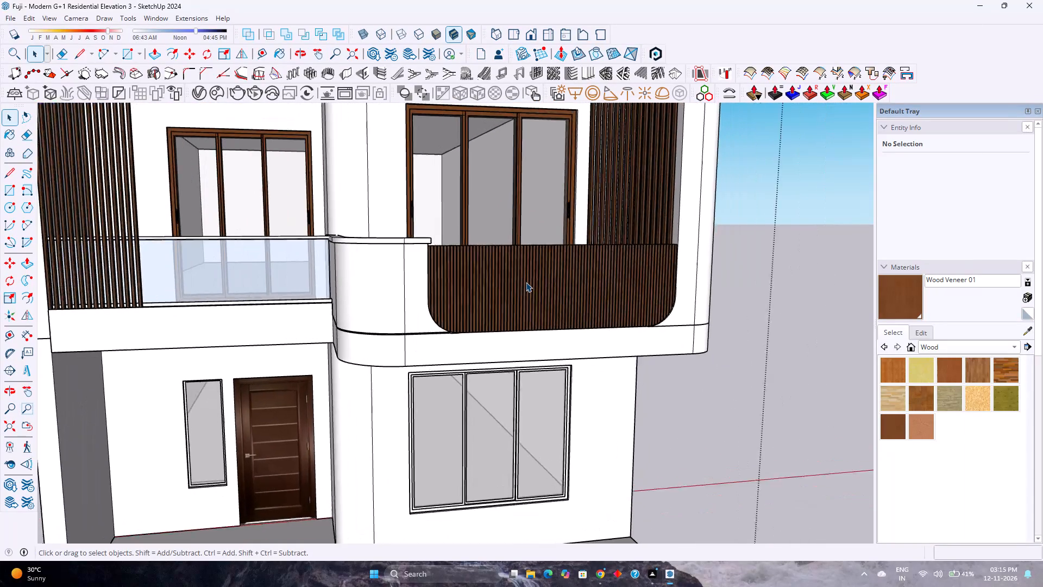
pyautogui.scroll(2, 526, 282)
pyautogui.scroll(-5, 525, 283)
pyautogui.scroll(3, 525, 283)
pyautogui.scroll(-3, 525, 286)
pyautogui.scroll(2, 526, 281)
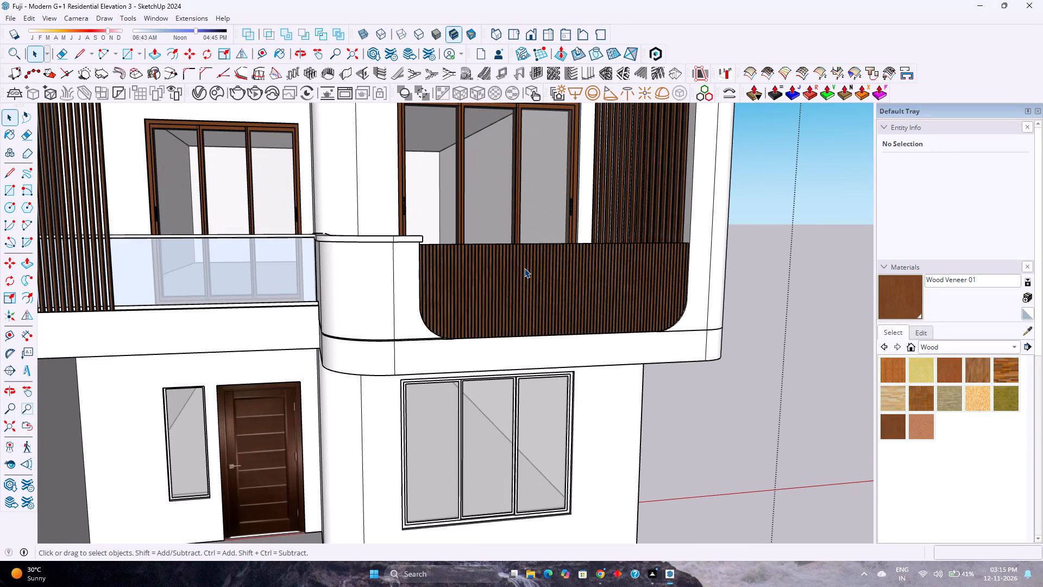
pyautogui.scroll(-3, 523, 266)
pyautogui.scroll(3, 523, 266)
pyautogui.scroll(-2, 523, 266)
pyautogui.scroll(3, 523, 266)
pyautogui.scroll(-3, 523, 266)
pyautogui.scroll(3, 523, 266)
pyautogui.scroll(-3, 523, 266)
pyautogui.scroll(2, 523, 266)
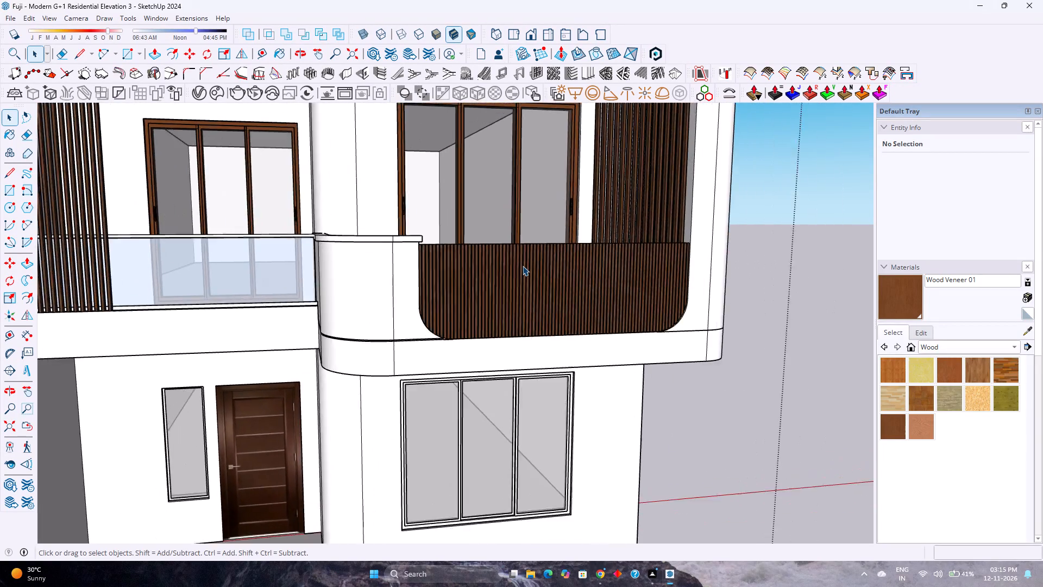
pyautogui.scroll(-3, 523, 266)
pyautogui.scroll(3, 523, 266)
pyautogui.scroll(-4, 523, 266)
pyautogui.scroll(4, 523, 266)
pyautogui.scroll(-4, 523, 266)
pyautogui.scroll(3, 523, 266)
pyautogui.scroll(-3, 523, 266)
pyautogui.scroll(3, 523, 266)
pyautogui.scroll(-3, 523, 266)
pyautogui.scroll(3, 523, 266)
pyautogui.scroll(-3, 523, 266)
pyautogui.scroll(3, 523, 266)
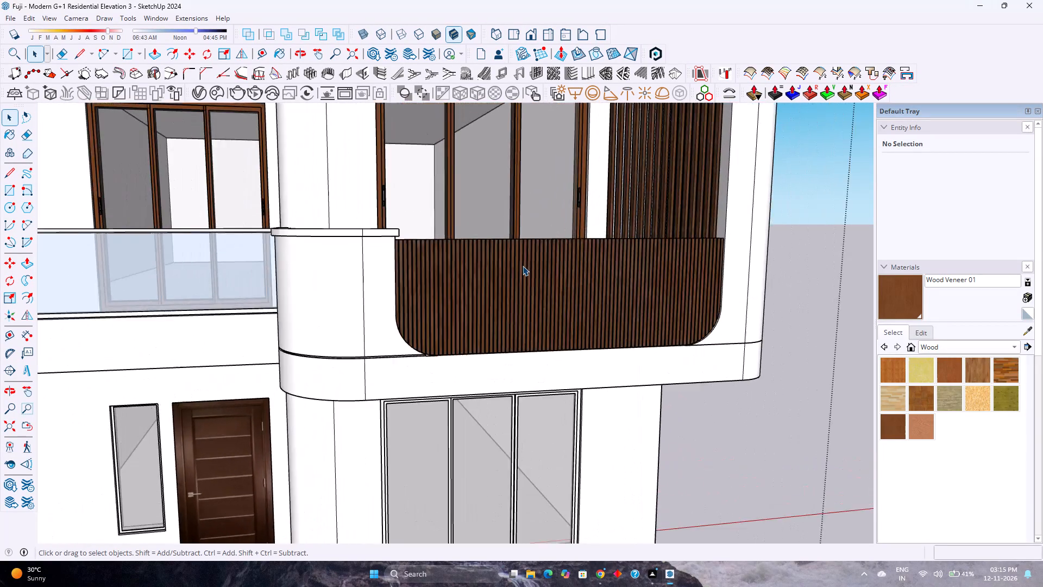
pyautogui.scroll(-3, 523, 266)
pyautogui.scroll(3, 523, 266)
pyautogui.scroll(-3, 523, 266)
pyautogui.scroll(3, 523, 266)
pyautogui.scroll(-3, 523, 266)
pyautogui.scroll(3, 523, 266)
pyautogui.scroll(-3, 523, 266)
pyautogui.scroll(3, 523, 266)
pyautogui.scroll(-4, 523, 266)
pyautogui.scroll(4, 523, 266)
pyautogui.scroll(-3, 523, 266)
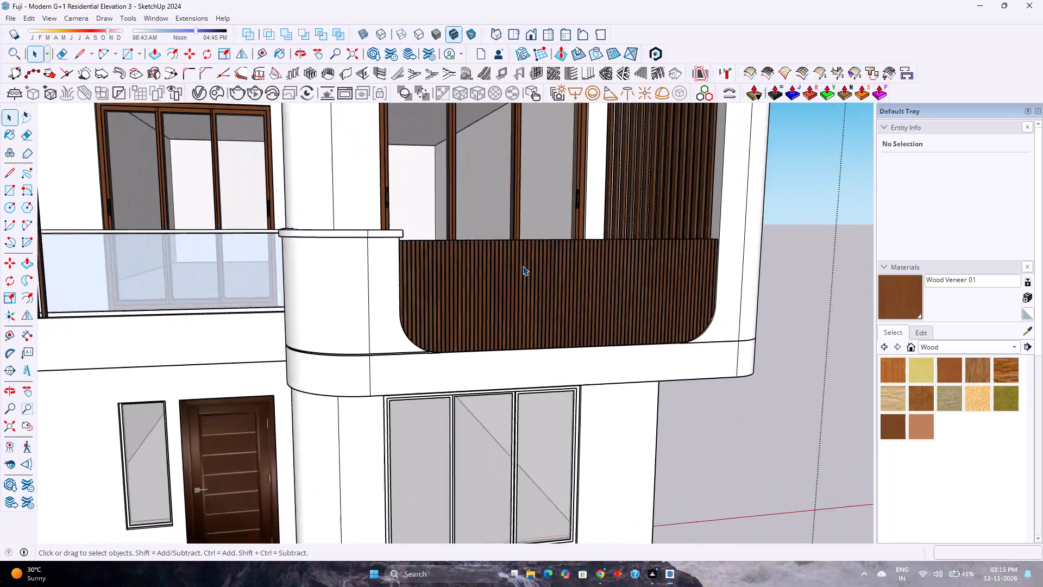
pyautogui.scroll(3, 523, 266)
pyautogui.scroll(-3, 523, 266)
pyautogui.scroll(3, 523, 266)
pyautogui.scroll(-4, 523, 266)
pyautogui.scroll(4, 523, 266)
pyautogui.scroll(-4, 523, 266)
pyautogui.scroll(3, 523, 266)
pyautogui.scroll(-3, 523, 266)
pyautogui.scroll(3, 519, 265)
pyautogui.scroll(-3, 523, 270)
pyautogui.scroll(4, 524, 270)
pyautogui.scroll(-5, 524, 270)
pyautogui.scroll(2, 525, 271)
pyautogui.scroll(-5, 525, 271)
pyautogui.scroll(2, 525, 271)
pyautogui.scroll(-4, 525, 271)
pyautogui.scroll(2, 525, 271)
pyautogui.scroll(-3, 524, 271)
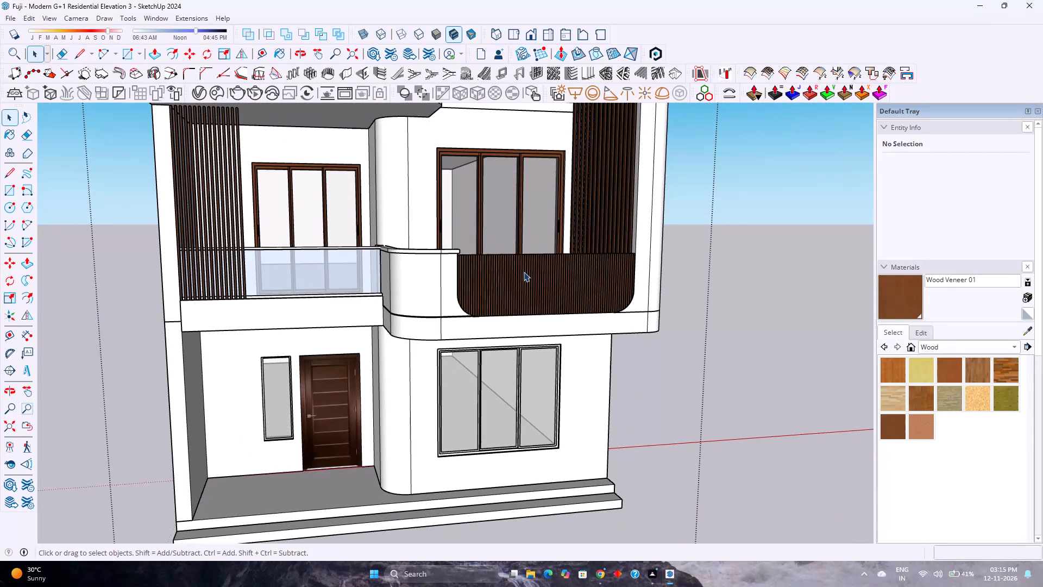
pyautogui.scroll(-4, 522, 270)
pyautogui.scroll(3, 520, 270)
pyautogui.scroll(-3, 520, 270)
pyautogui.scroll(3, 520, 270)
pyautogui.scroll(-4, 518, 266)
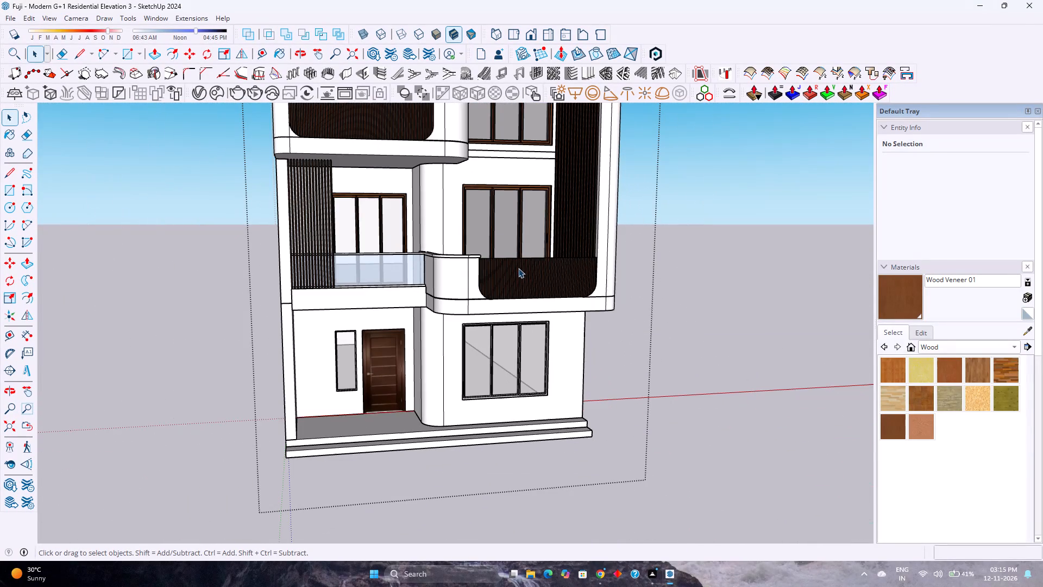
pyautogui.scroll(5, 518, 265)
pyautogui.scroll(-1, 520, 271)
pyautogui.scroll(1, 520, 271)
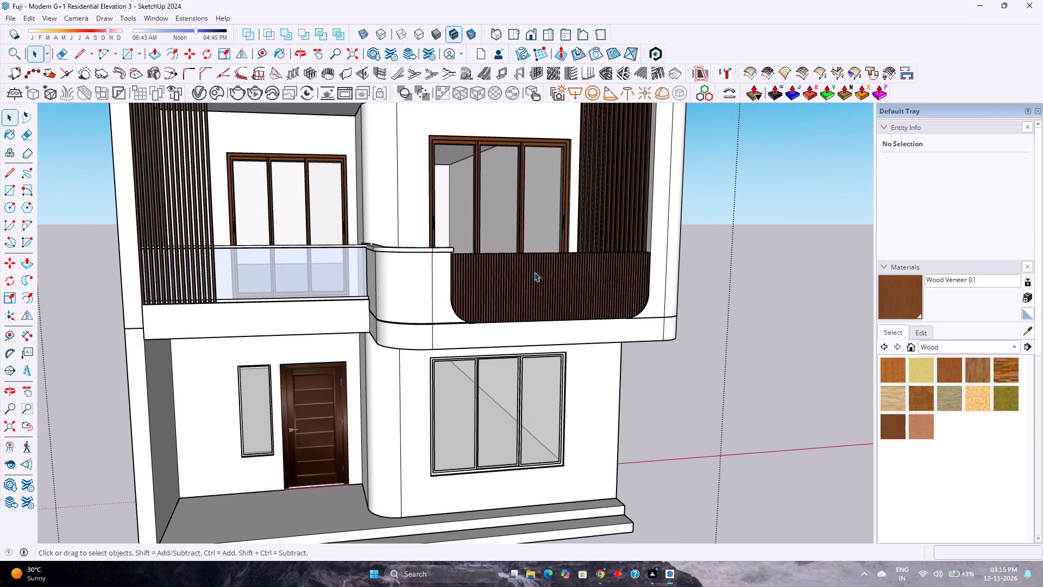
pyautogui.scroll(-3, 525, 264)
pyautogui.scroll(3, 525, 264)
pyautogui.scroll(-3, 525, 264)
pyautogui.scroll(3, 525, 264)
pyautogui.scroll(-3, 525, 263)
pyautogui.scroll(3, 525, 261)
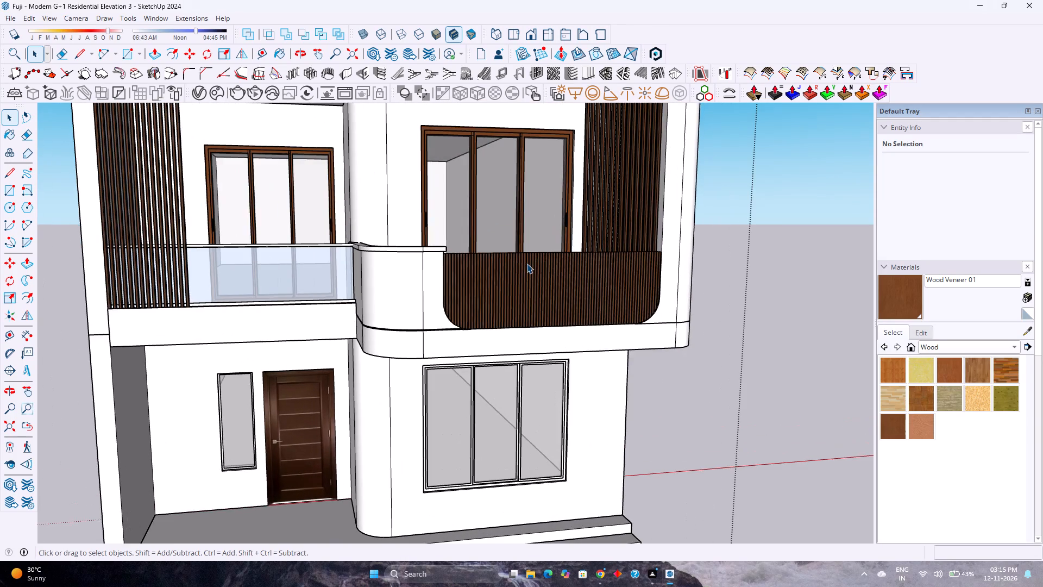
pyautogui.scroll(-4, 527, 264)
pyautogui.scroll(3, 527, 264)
# Open the first-floor curved balcony parapet group for editing and select the slatted wood panel group inside it.
pyautogui.moveTo(538, 255); pyautogui.dragTo(409, 342, button='middle')
pyautogui.scroll(1, 443, 267)
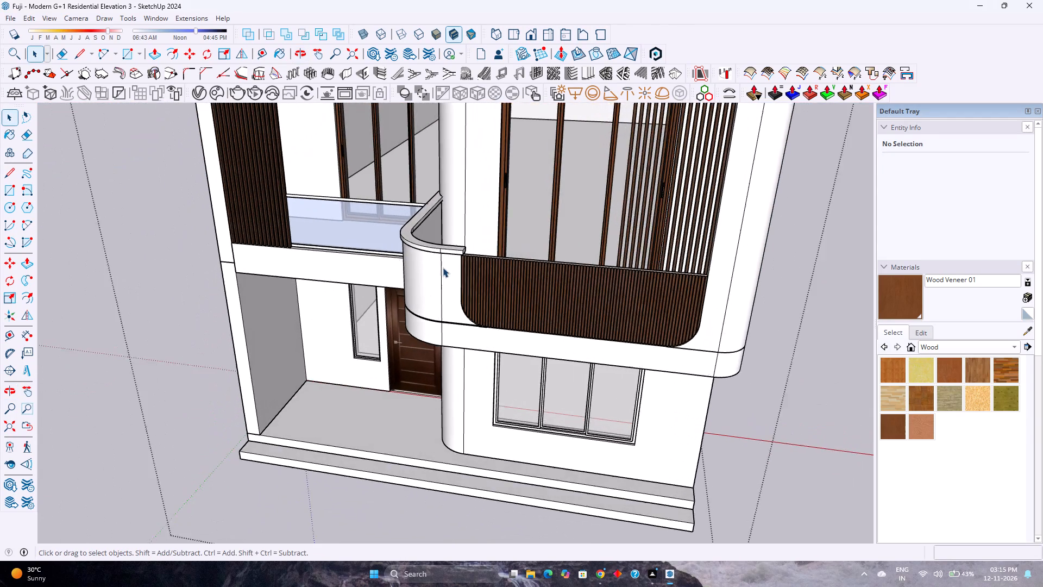
pyautogui.scroll(3, 443, 267)
pyautogui.scroll(-3, 443, 261)
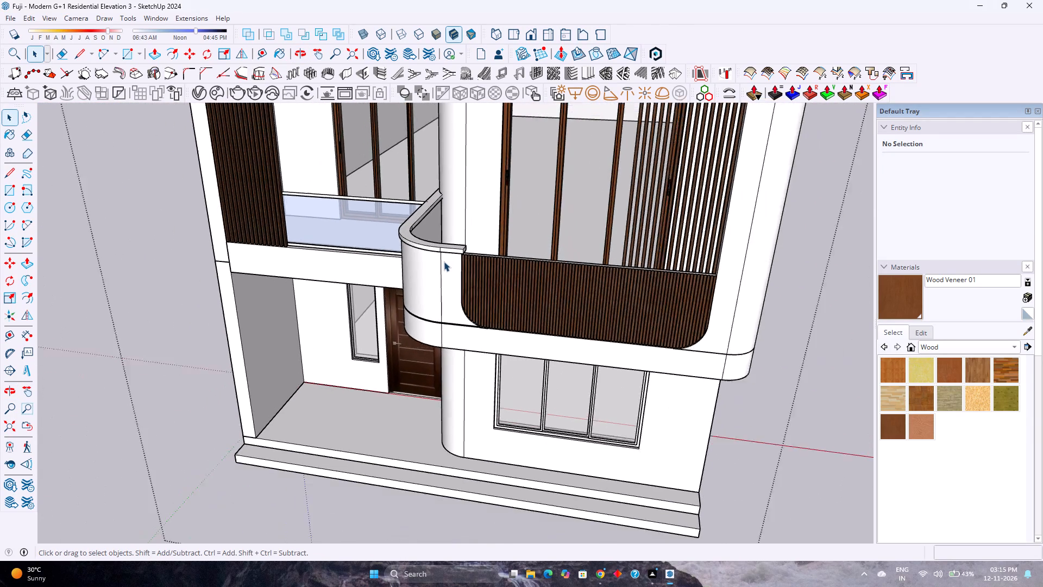
pyautogui.scroll(2, 444, 261)
pyautogui.scroll(-3, 444, 261)
pyautogui.scroll(3, 444, 261)
pyautogui.scroll(-1, 444, 261)
pyautogui.scroll(3, 444, 261)
pyautogui.scroll(-4, 444, 261)
pyautogui.scroll(3, 444, 261)
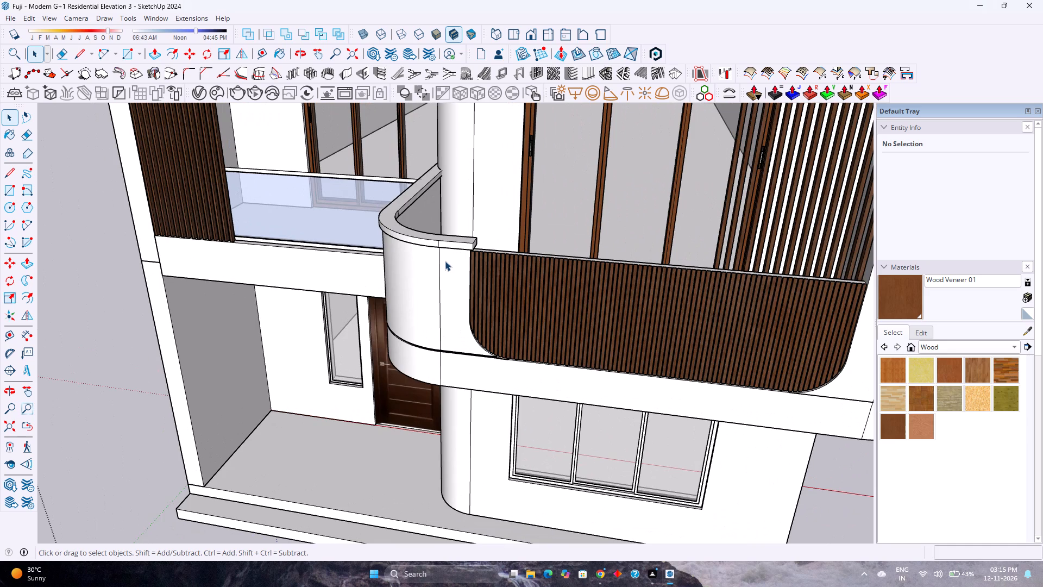
pyautogui.scroll(-3, 445, 261)
pyautogui.scroll(3, 445, 261)
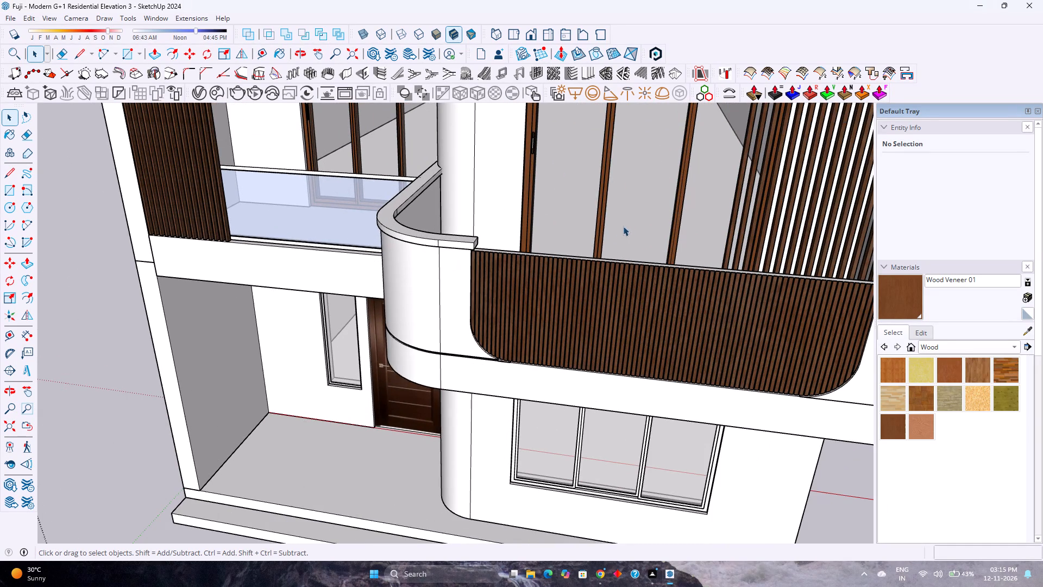
pyautogui.doubleClick(570, 298)
pyautogui.scroll(2, 569, 298)
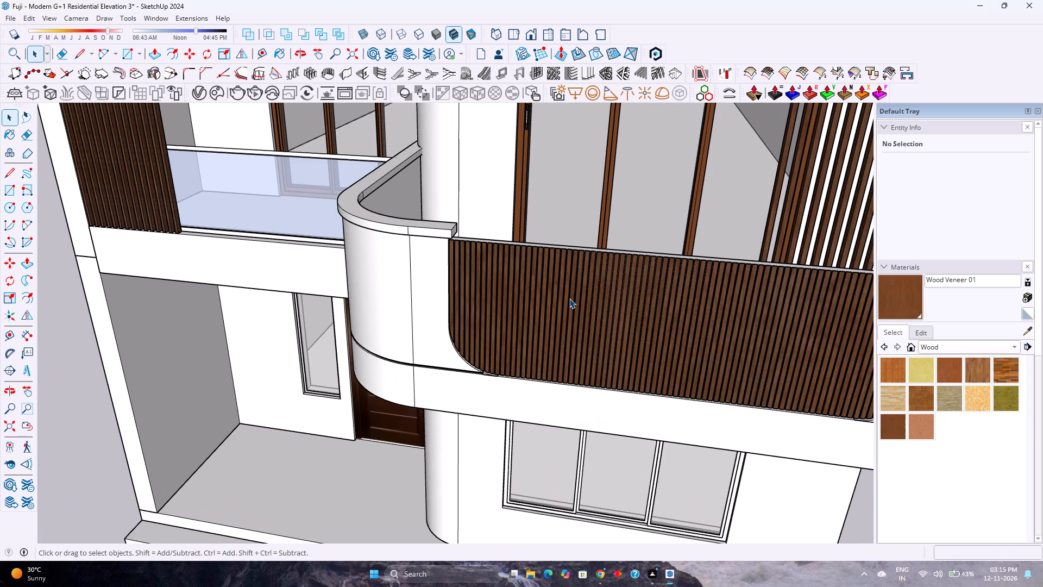
pyautogui.click(569, 298)
pyautogui.click(569, 298)
pyautogui.click(569, 298)
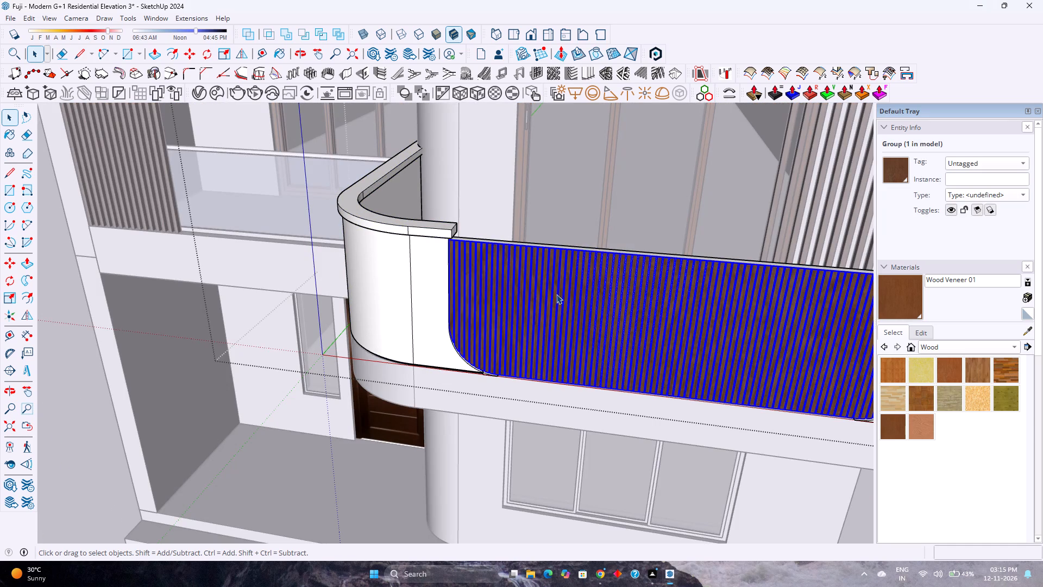
# Switch the material library from Wood to the Asian Paints Chromatics collection for the open balcony parapet group.
pyautogui.click(942, 342)
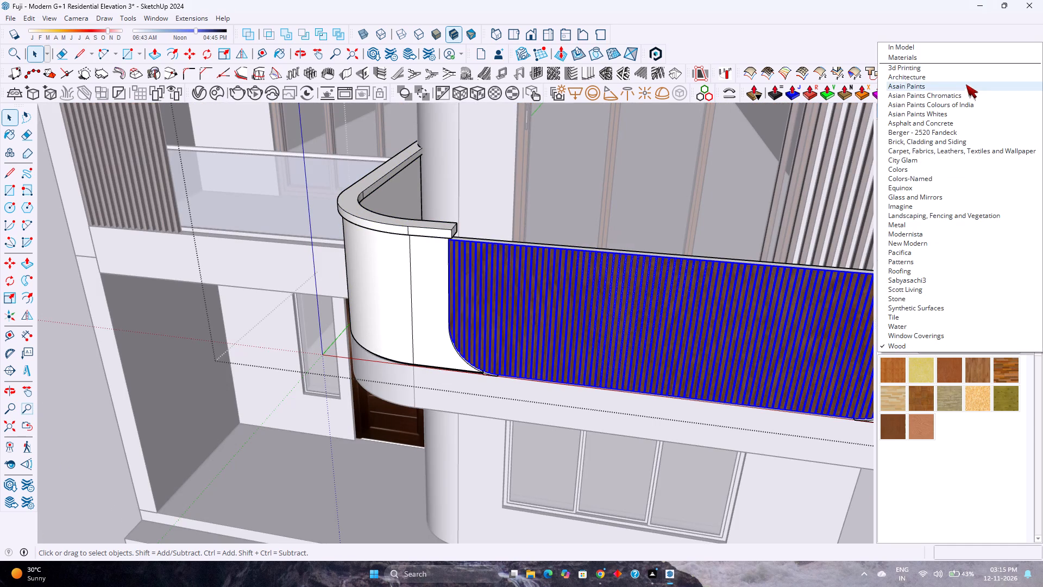
pyautogui.click(948, 98)
pyautogui.doubleClick(788, 32)
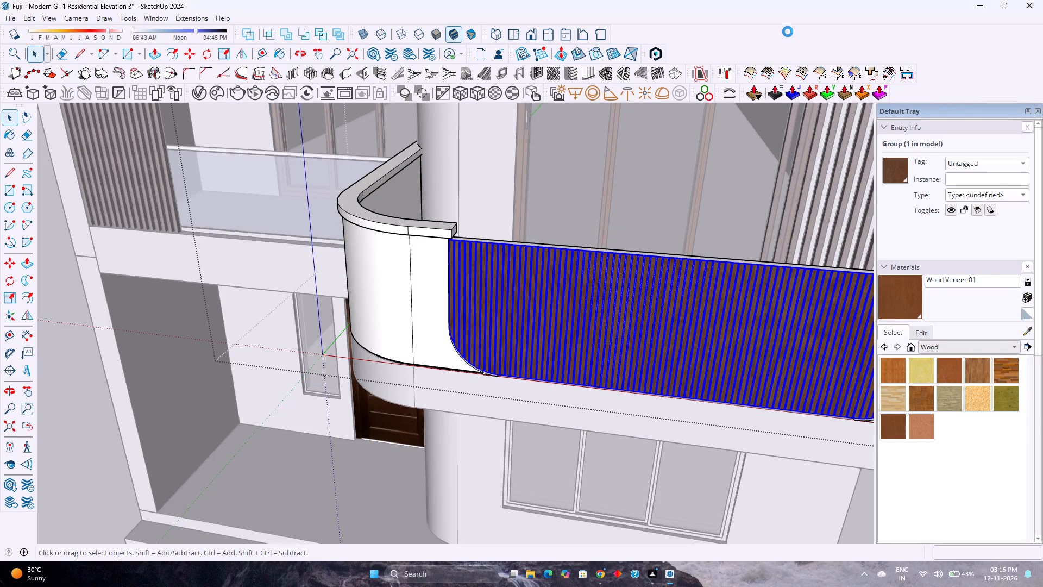
pyautogui.click(620, 316)
pyautogui.rightClick(620, 316)
pyautogui.doubleClick(620, 316)
pyautogui.click(403, 319)
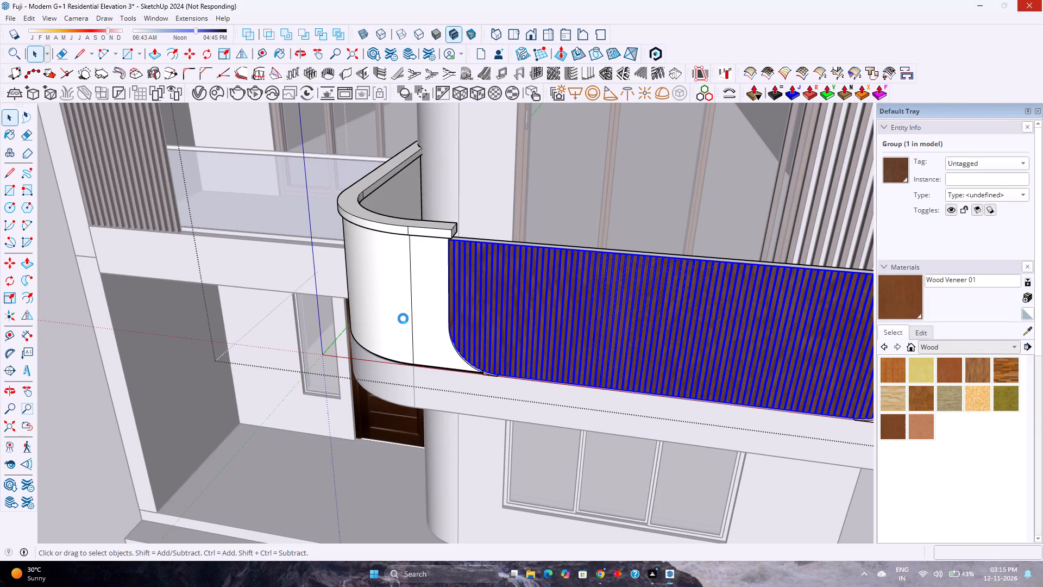
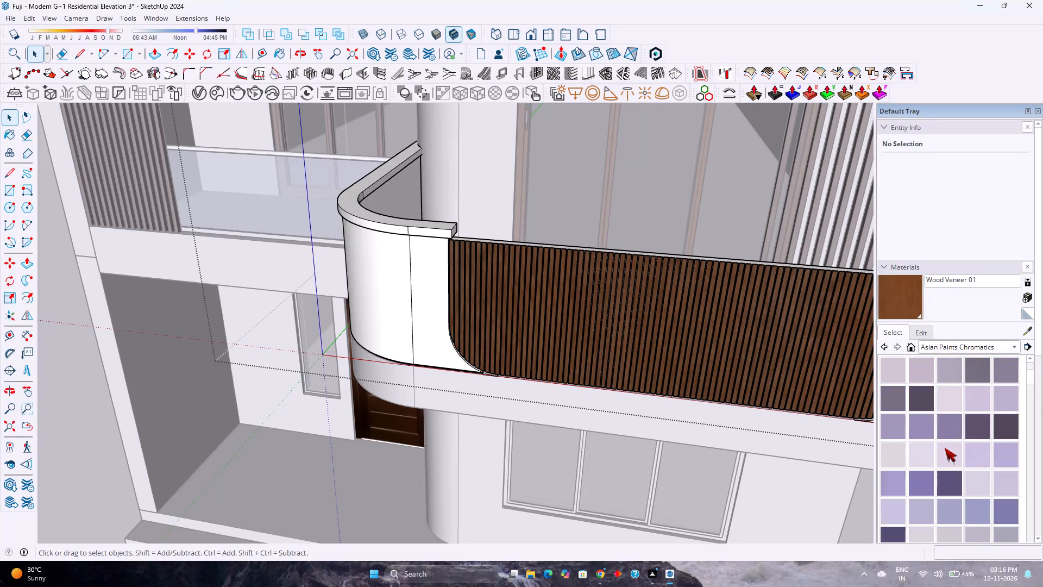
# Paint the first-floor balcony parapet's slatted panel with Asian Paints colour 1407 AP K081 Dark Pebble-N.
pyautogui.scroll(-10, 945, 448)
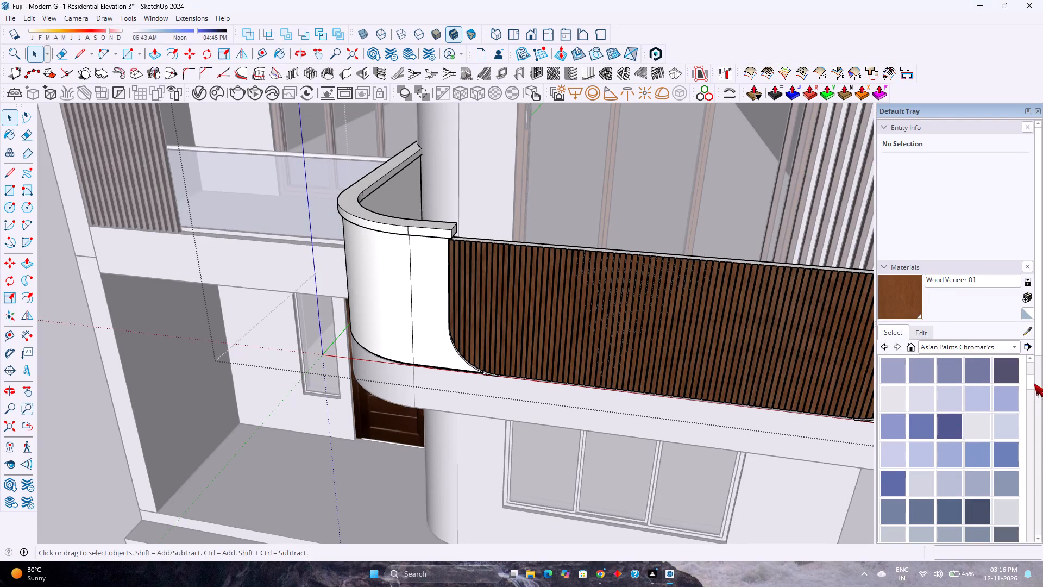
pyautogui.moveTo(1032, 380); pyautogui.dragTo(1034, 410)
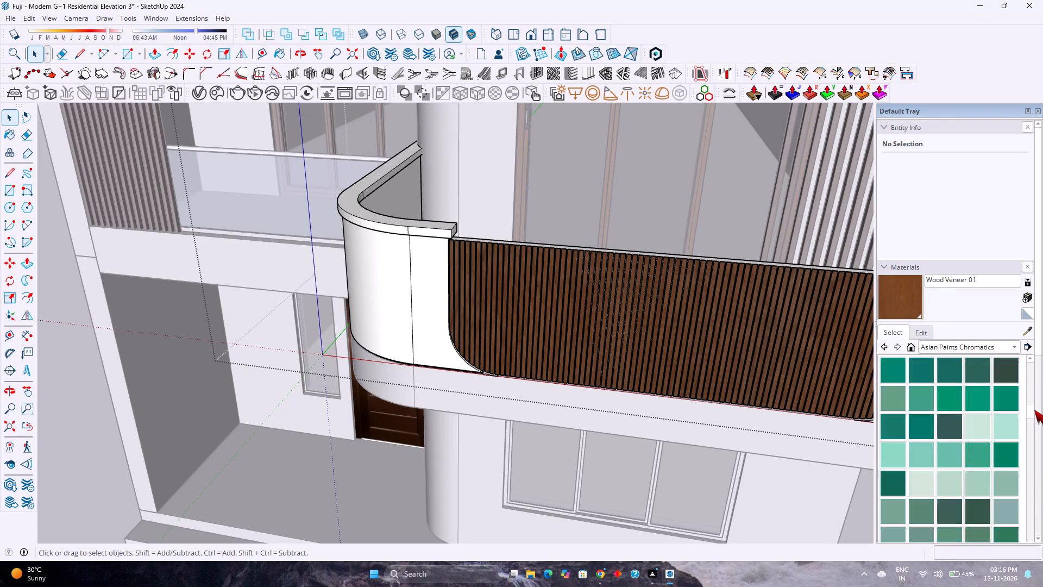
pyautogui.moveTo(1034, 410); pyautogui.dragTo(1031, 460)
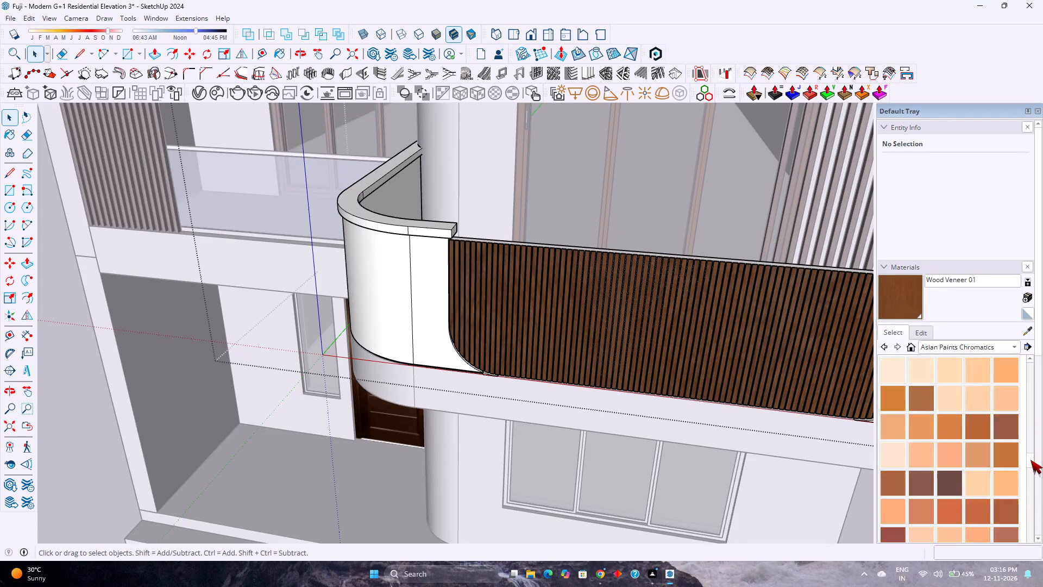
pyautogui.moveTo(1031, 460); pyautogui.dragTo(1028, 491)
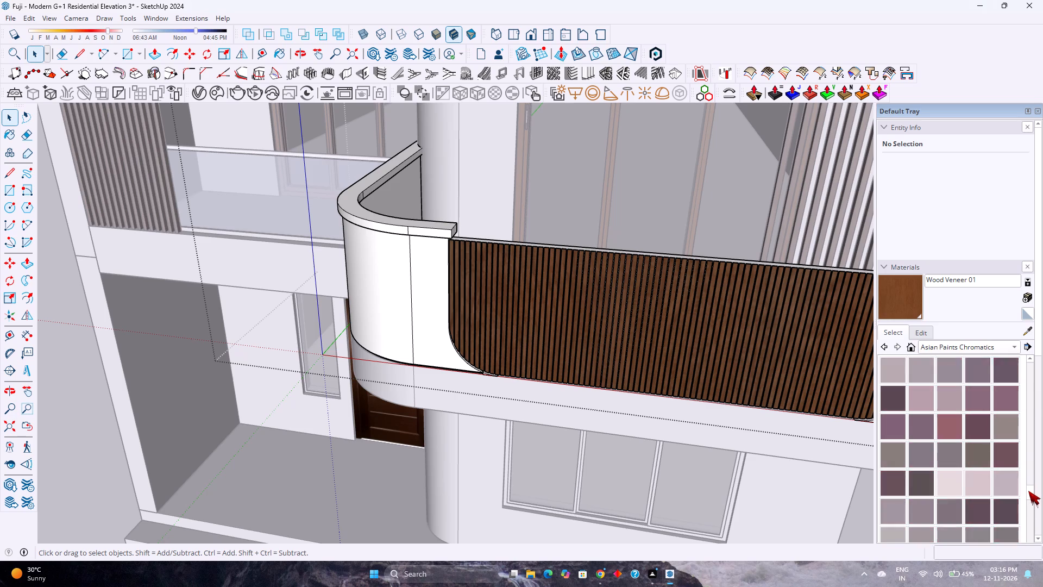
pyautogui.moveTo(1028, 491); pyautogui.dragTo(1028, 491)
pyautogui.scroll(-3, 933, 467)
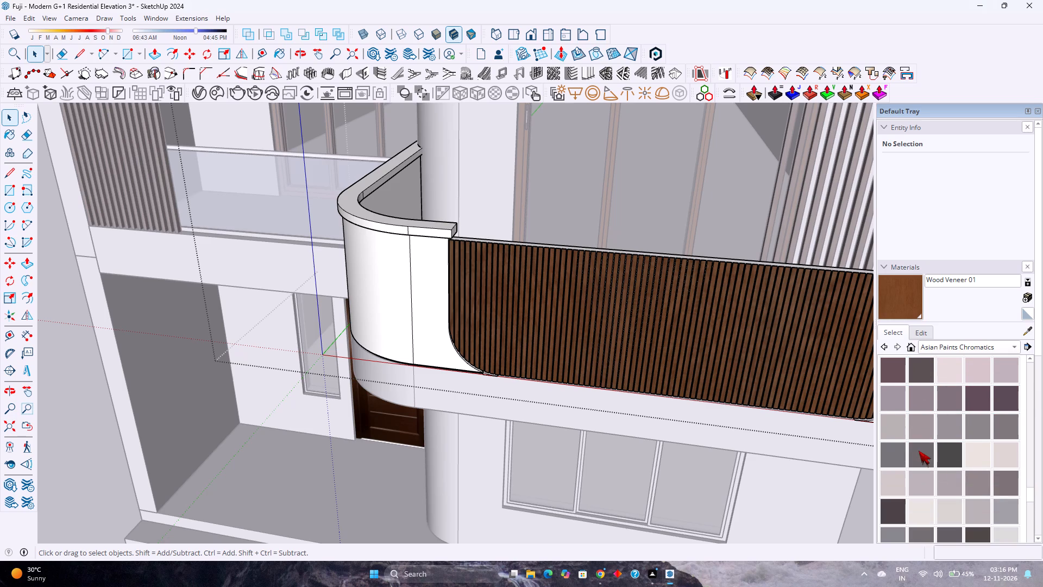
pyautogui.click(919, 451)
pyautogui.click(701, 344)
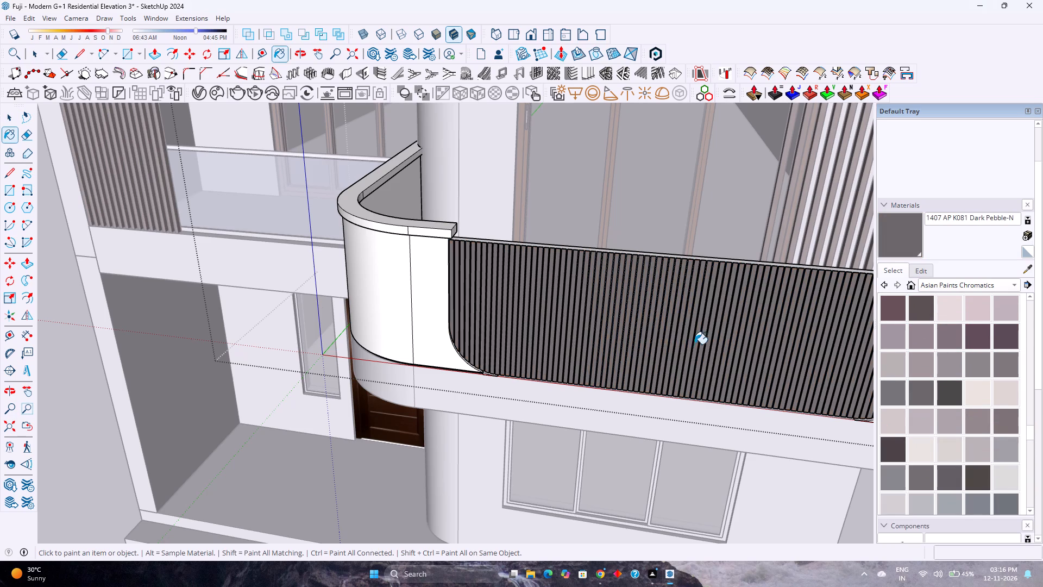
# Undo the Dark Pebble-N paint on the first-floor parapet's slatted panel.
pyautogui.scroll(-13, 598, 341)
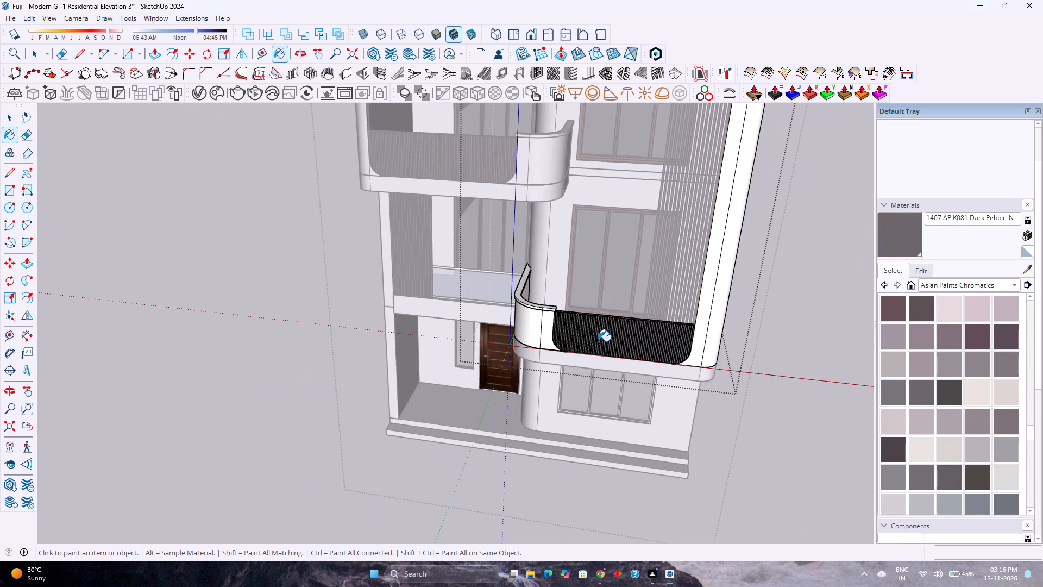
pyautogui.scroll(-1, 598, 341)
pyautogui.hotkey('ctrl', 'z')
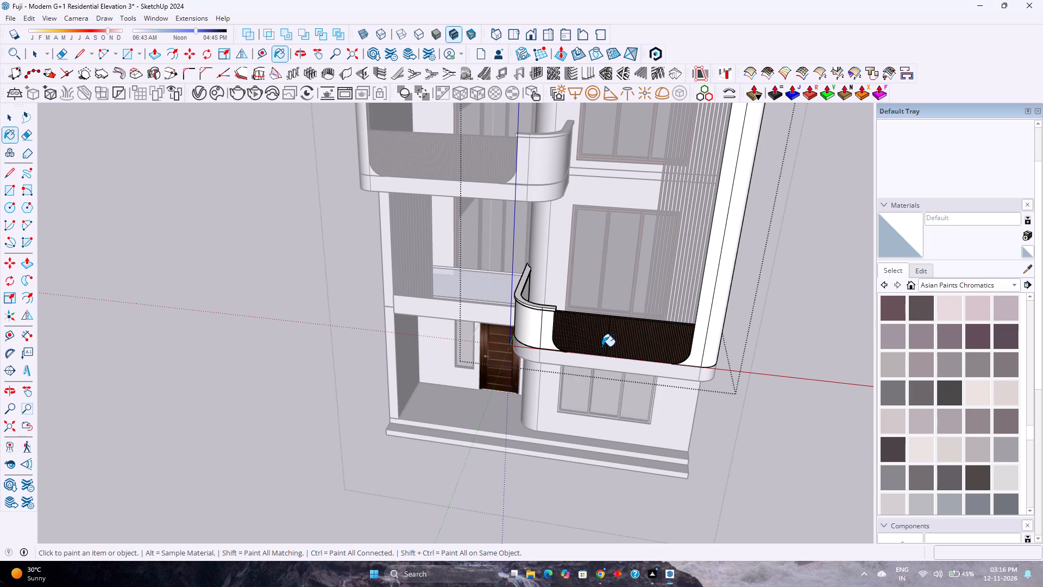
# Paint the first-floor parapet's slatted panel with Asian Paints colour 1423 AP 8230 BENTONITE and close the parapet group.
pyautogui.scroll(3, 608, 344)
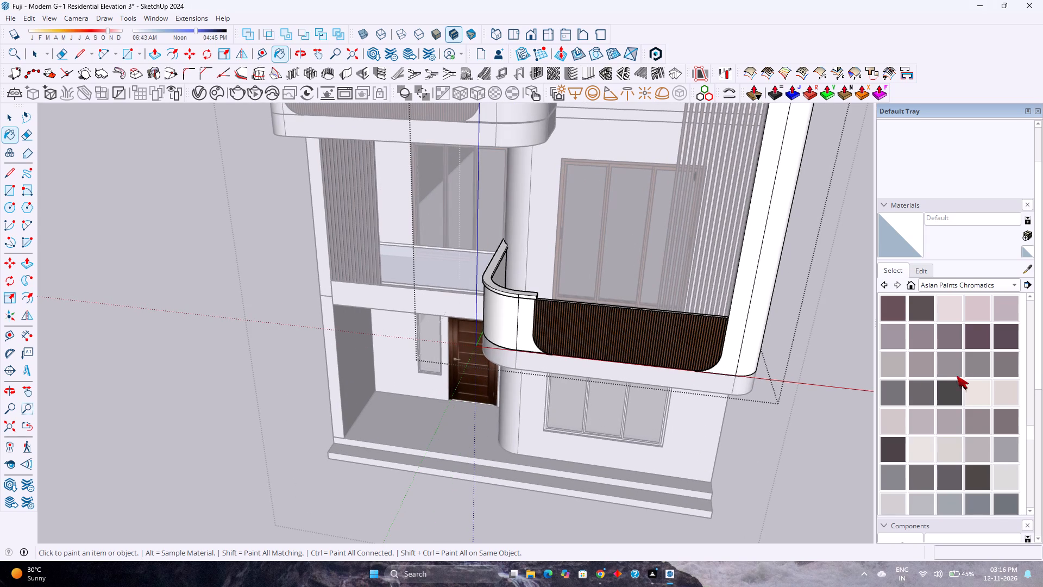
pyautogui.click(952, 467)
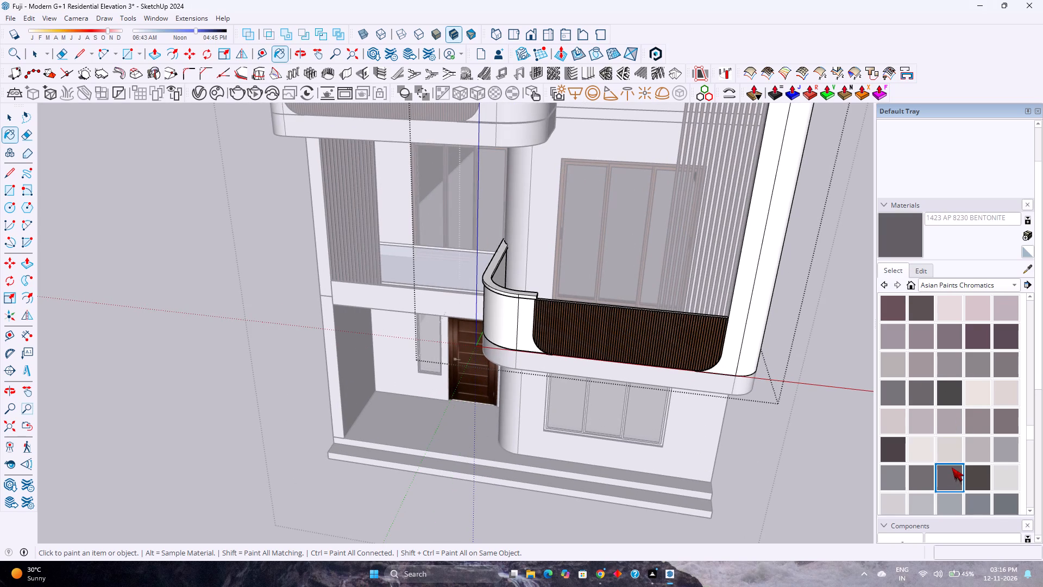
pyautogui.scroll(-5, 949, 461)
pyautogui.click(912, 477)
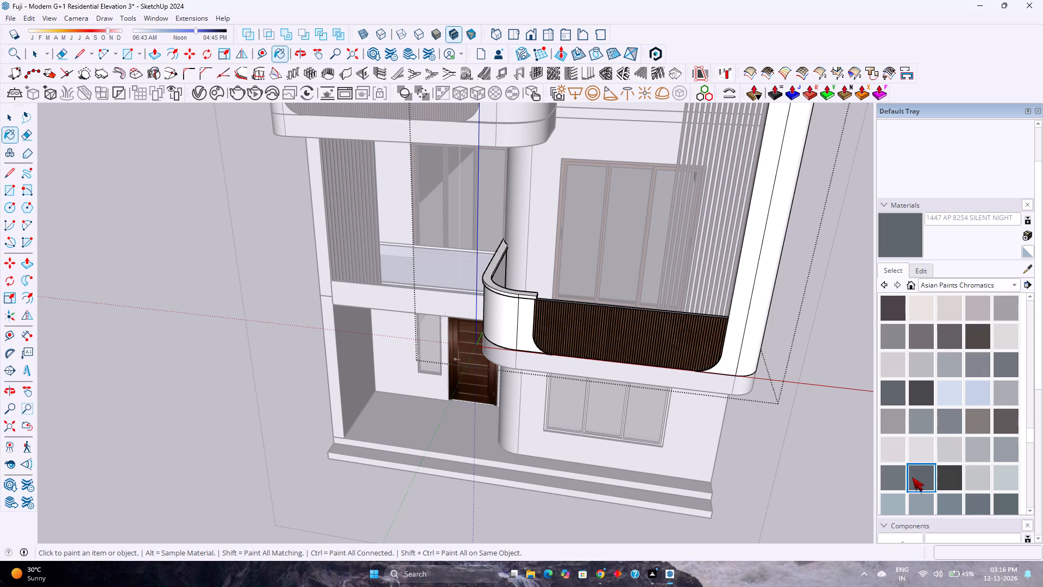
pyautogui.click(947, 344)
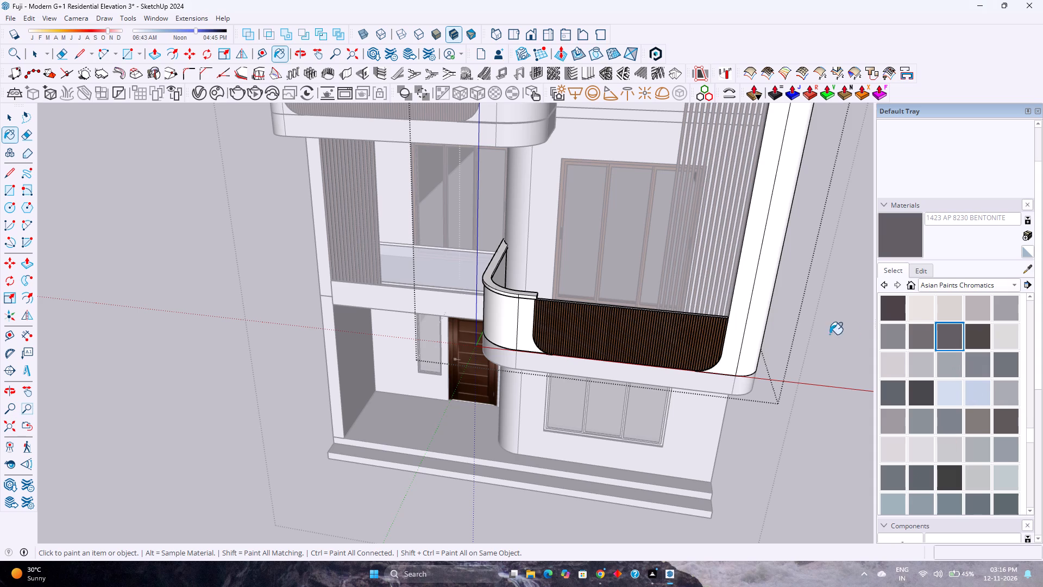
pyautogui.click(686, 342)
pyautogui.scroll(13, 648, 355)
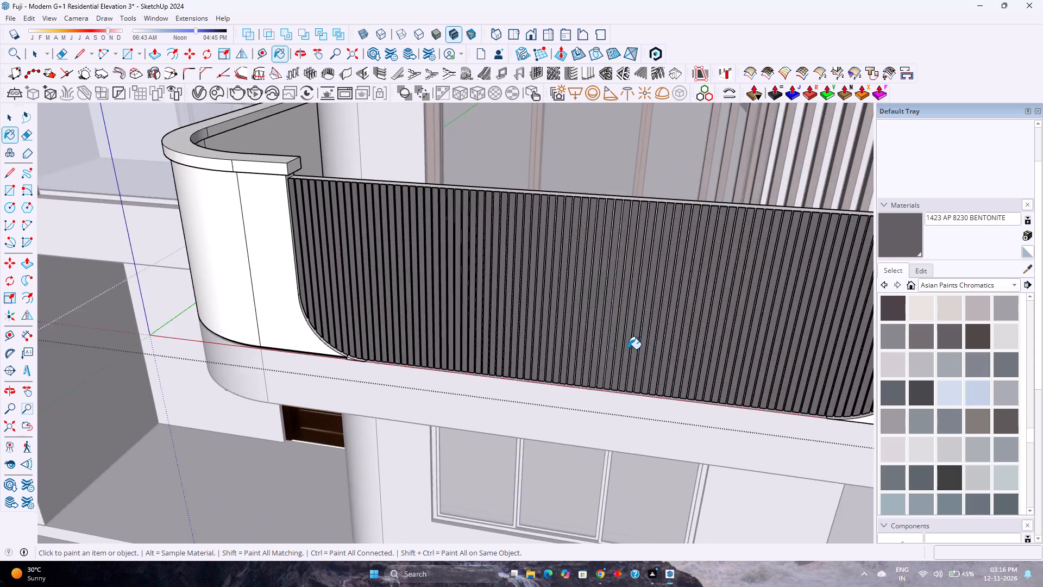
pyautogui.scroll(7, 628, 349)
pyautogui.press('space')
pyautogui.scroll(-8, 627, 348)
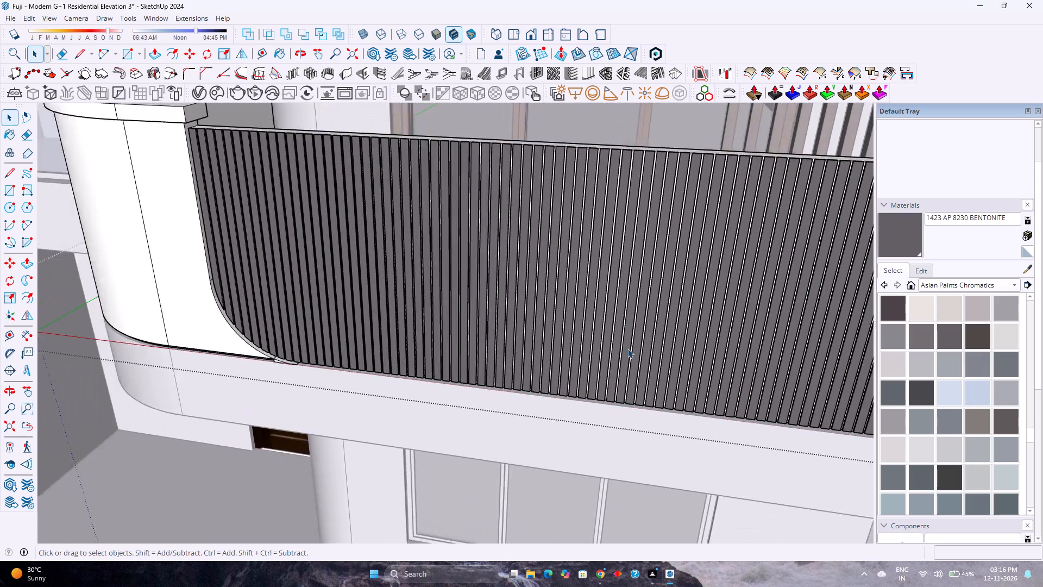
pyautogui.press('Escape')
pyautogui.scroll(-5, 553, 218)
# Open the upper balcony's curved parapet group, paint its slatted panel with 1423 AP 8230 BENTONITE, and close the group.
pyautogui.keyDown('shift'); pyautogui.moveTo(546, 224); pyautogui.dragTo(630, 344, button='middle'); pyautogui.keyUp('shift')
pyautogui.scroll(-3, 416, 272)
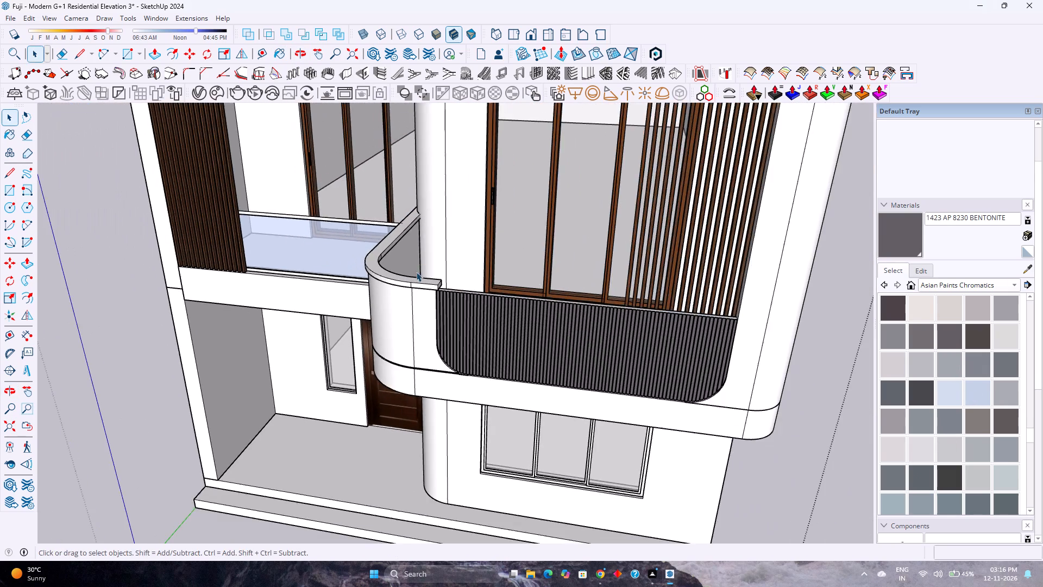
pyautogui.keyDown('shift'); pyautogui.moveTo(435, 297); pyautogui.dragTo(510, 407, button='middle'); pyautogui.keyUp('shift')
pyautogui.scroll(-4, 451, 299)
pyautogui.keyDown('shift'); pyautogui.moveTo(412, 202); pyautogui.dragTo(498, 355, button='middle'); pyautogui.keyUp('shift')
pyautogui.doubleClick(474, 329)
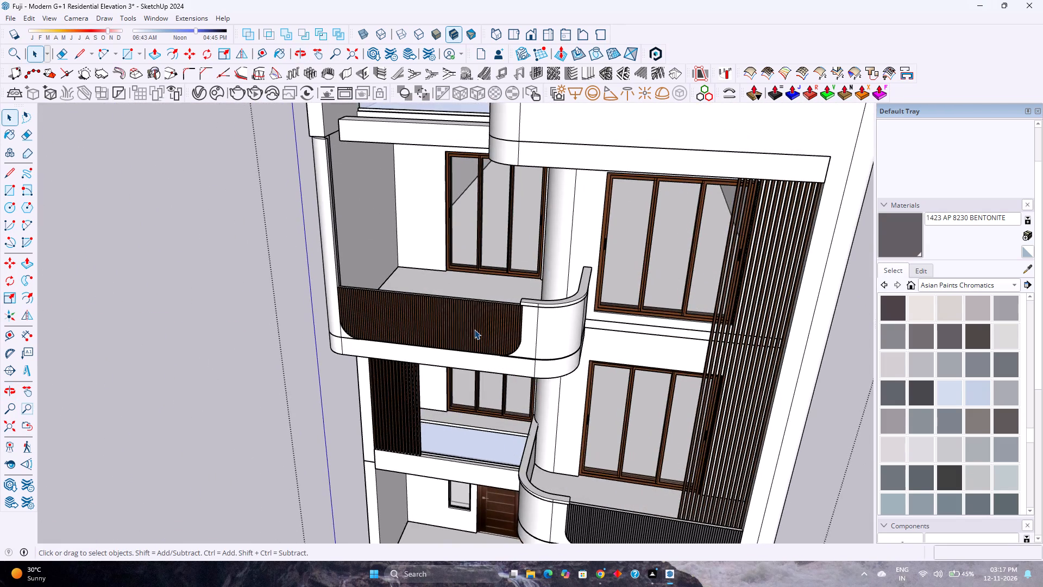
pyautogui.scroll(3, 473, 328)
pyautogui.click(469, 324)
pyautogui.click(908, 230)
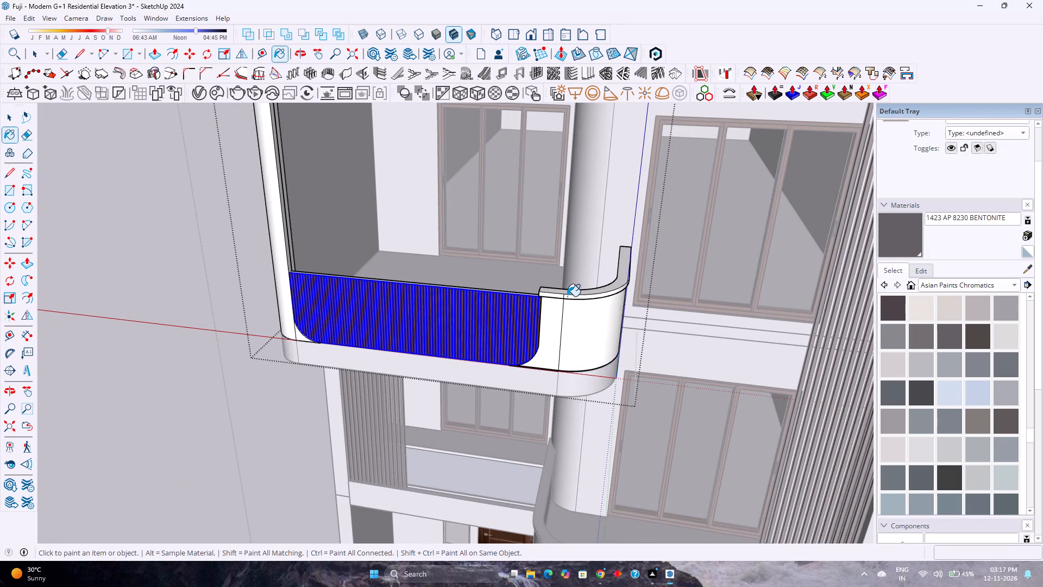
pyautogui.click(481, 317)
pyautogui.scroll(4, 479, 317)
pyautogui.press('space')
pyautogui.scroll(-4, 479, 317)
pyautogui.press('Escape')
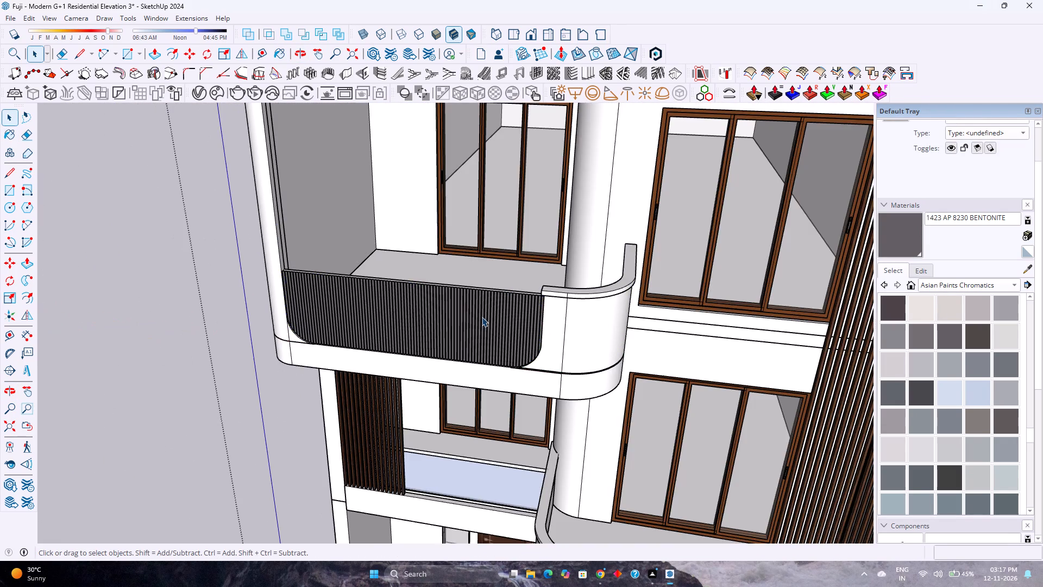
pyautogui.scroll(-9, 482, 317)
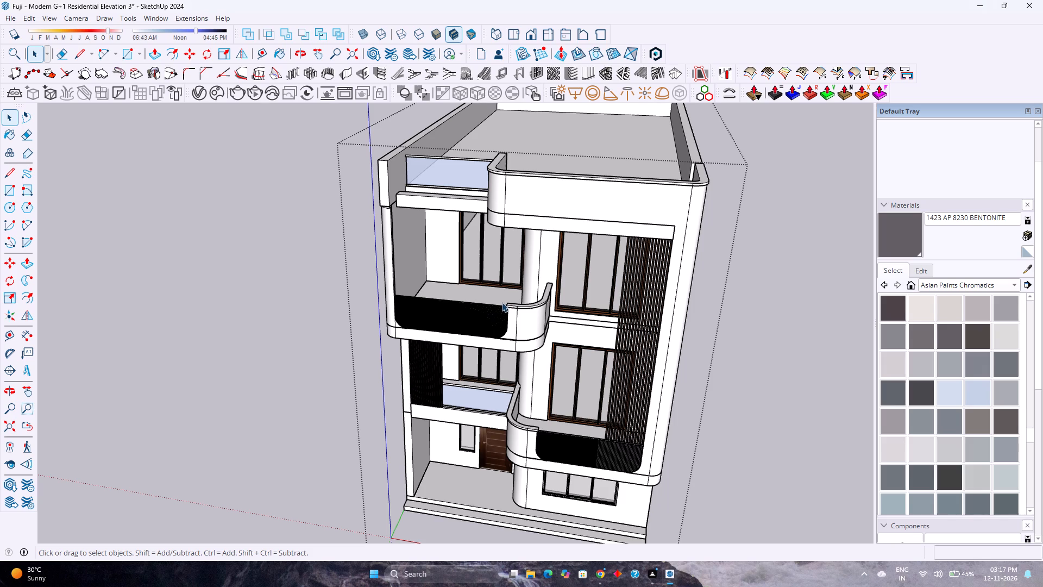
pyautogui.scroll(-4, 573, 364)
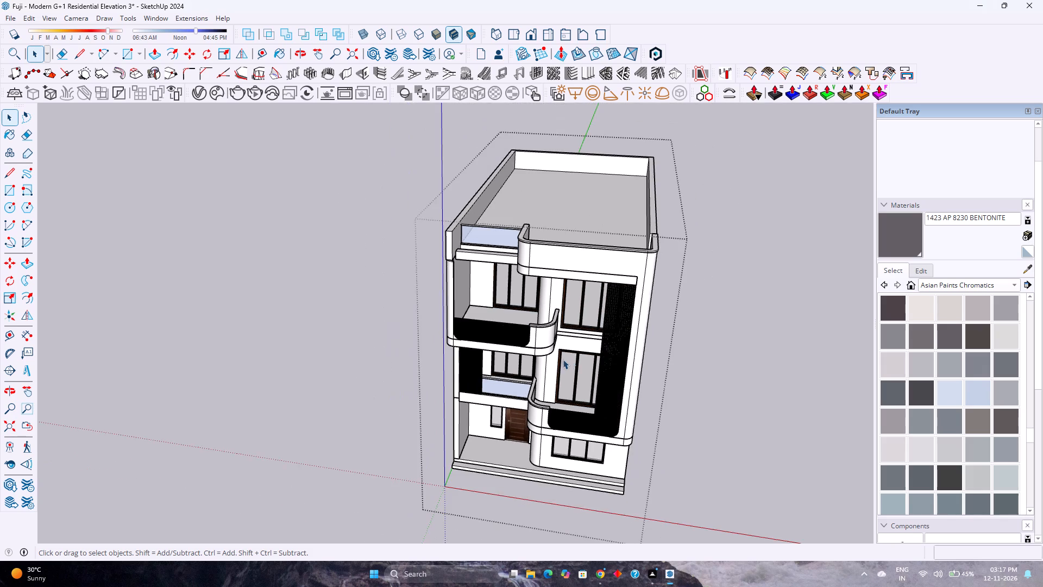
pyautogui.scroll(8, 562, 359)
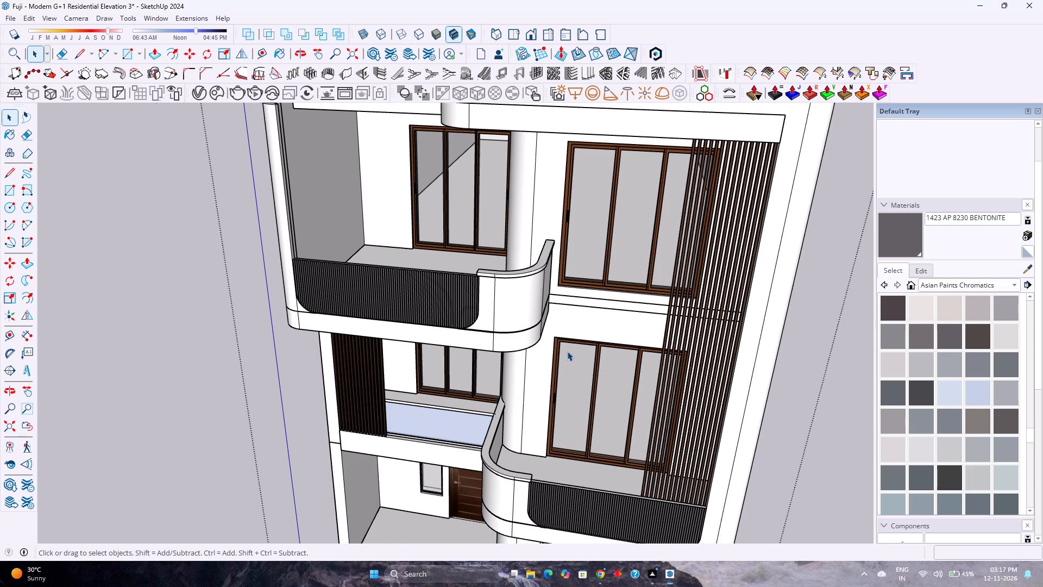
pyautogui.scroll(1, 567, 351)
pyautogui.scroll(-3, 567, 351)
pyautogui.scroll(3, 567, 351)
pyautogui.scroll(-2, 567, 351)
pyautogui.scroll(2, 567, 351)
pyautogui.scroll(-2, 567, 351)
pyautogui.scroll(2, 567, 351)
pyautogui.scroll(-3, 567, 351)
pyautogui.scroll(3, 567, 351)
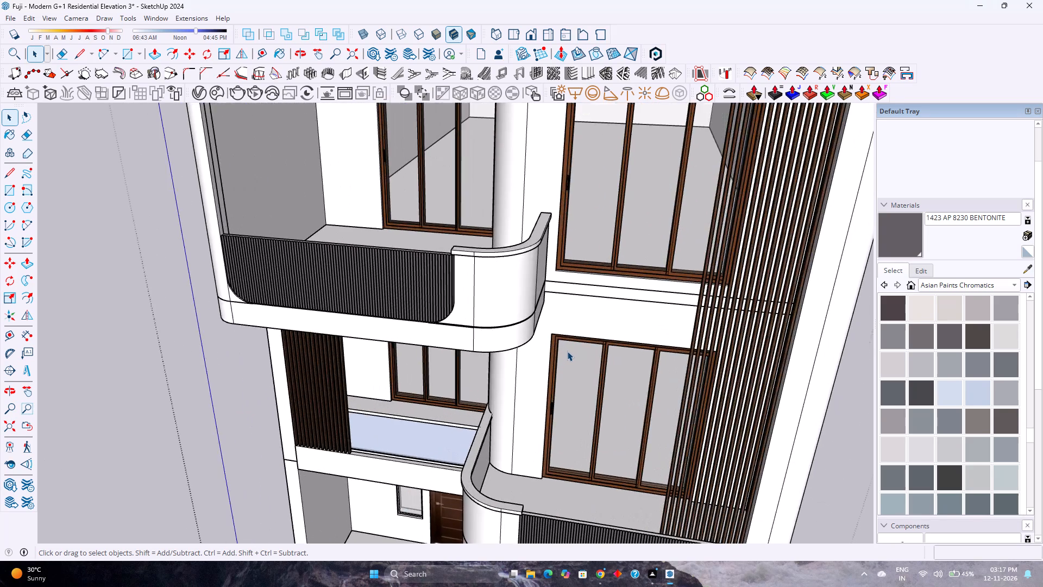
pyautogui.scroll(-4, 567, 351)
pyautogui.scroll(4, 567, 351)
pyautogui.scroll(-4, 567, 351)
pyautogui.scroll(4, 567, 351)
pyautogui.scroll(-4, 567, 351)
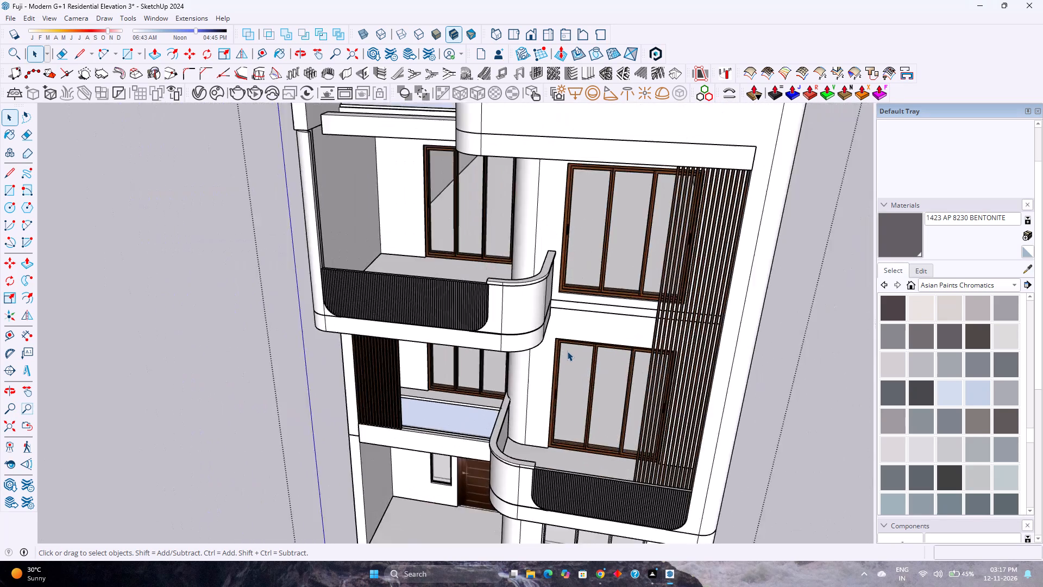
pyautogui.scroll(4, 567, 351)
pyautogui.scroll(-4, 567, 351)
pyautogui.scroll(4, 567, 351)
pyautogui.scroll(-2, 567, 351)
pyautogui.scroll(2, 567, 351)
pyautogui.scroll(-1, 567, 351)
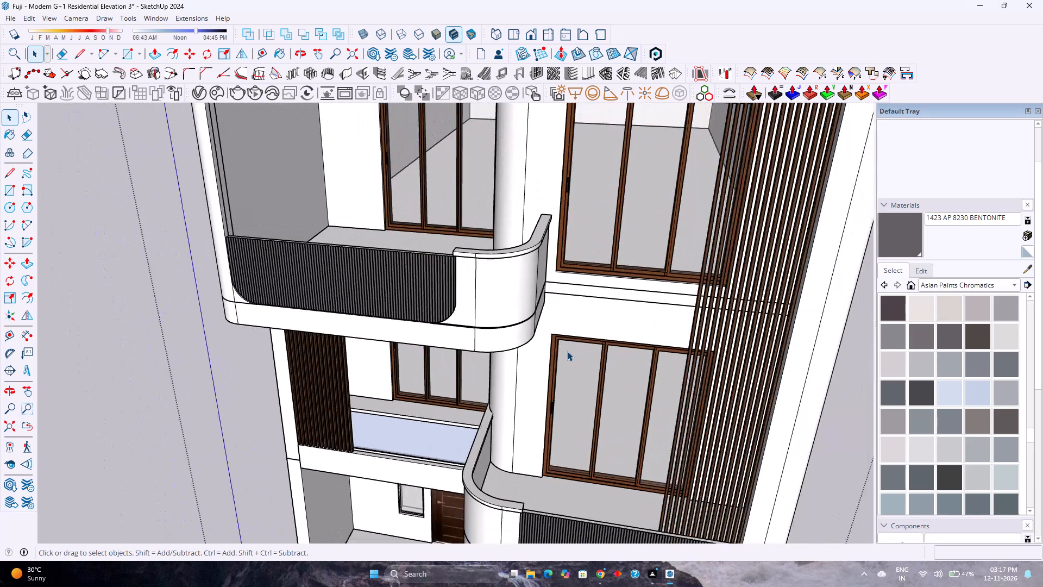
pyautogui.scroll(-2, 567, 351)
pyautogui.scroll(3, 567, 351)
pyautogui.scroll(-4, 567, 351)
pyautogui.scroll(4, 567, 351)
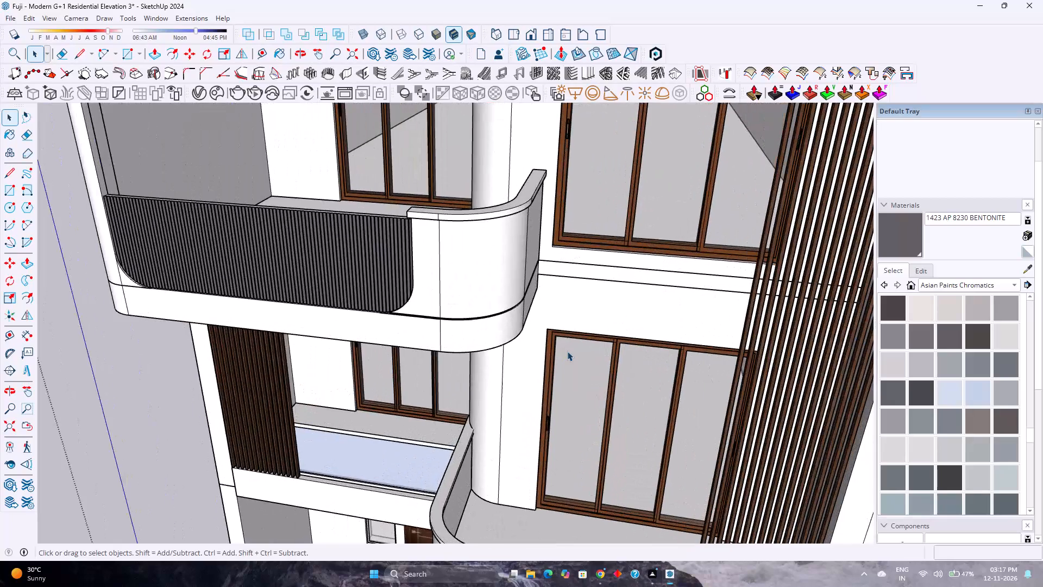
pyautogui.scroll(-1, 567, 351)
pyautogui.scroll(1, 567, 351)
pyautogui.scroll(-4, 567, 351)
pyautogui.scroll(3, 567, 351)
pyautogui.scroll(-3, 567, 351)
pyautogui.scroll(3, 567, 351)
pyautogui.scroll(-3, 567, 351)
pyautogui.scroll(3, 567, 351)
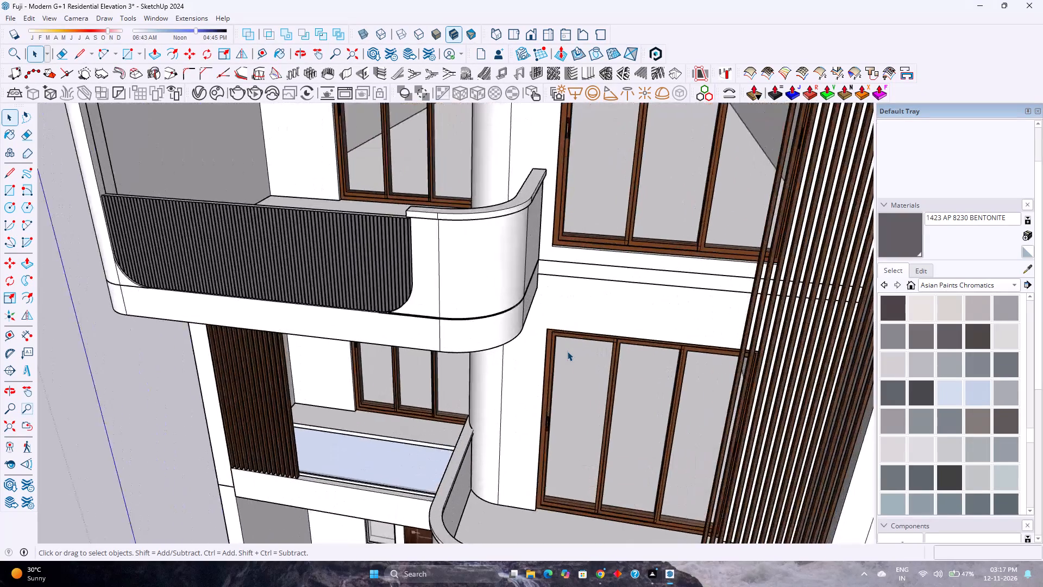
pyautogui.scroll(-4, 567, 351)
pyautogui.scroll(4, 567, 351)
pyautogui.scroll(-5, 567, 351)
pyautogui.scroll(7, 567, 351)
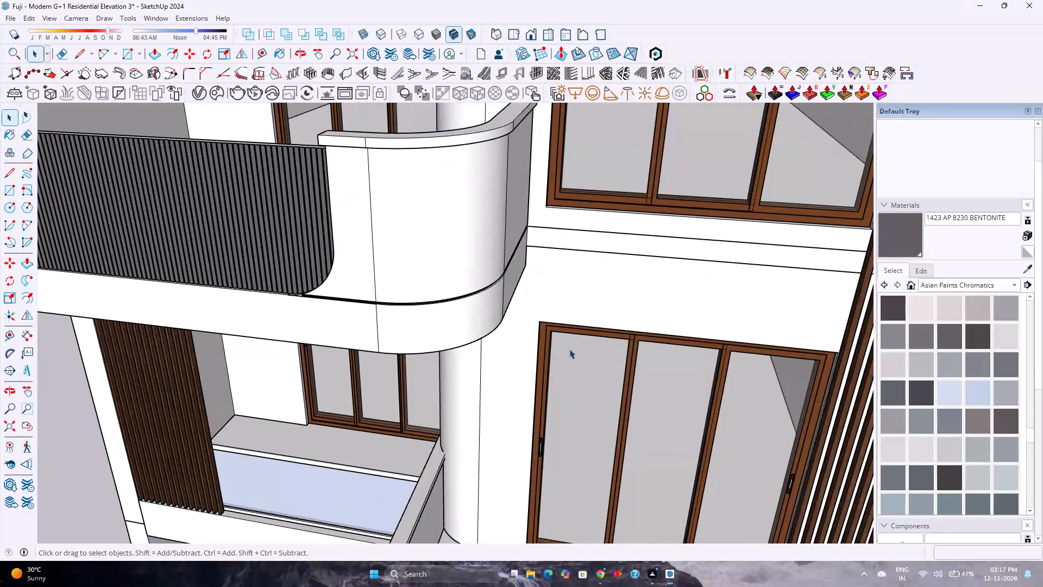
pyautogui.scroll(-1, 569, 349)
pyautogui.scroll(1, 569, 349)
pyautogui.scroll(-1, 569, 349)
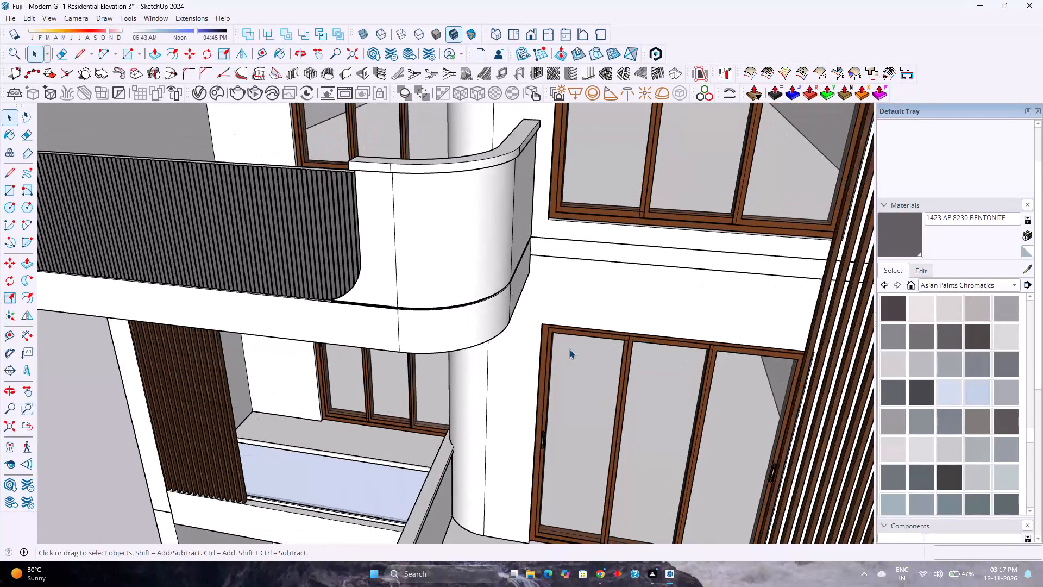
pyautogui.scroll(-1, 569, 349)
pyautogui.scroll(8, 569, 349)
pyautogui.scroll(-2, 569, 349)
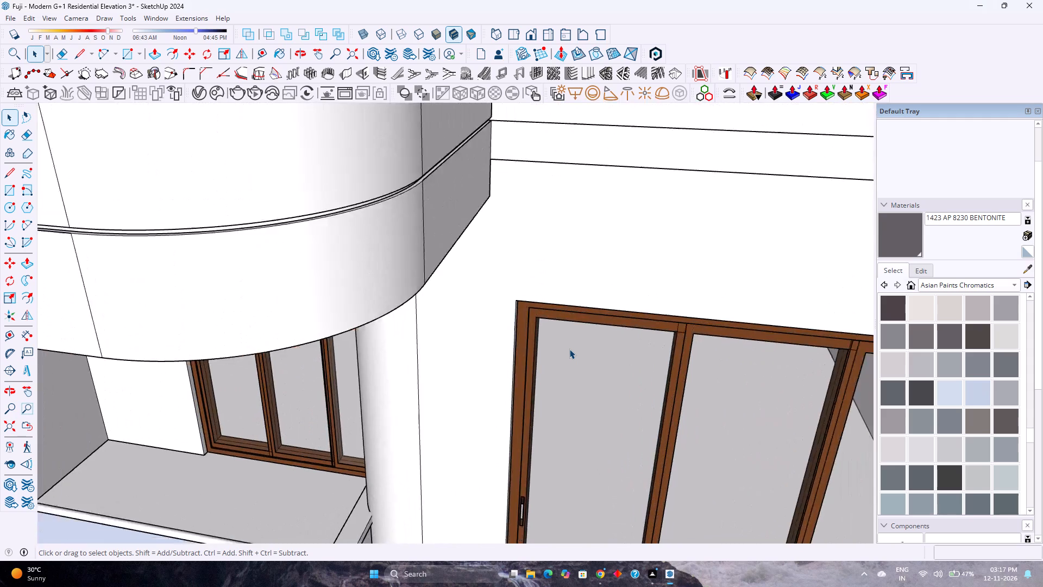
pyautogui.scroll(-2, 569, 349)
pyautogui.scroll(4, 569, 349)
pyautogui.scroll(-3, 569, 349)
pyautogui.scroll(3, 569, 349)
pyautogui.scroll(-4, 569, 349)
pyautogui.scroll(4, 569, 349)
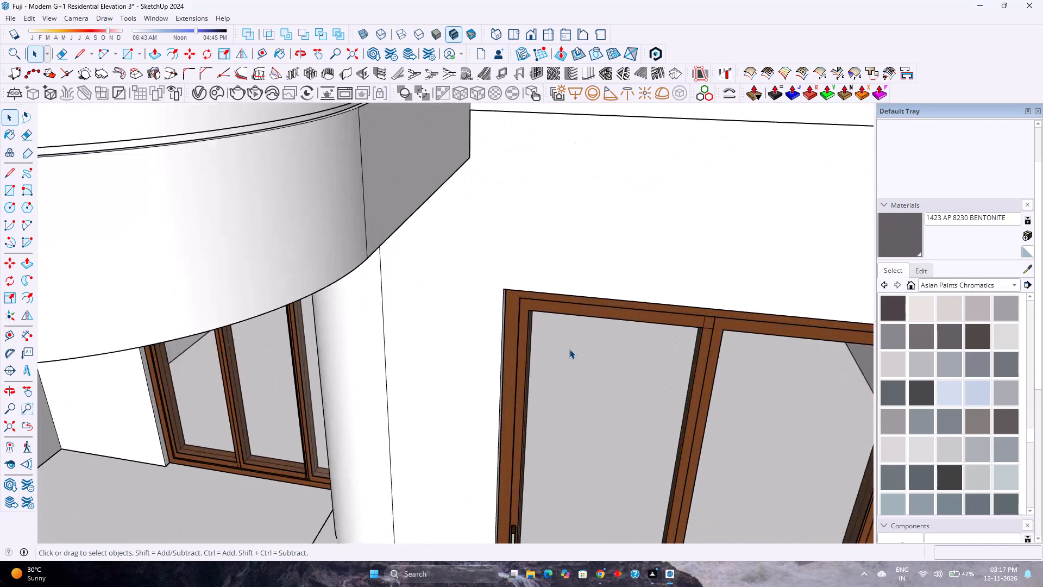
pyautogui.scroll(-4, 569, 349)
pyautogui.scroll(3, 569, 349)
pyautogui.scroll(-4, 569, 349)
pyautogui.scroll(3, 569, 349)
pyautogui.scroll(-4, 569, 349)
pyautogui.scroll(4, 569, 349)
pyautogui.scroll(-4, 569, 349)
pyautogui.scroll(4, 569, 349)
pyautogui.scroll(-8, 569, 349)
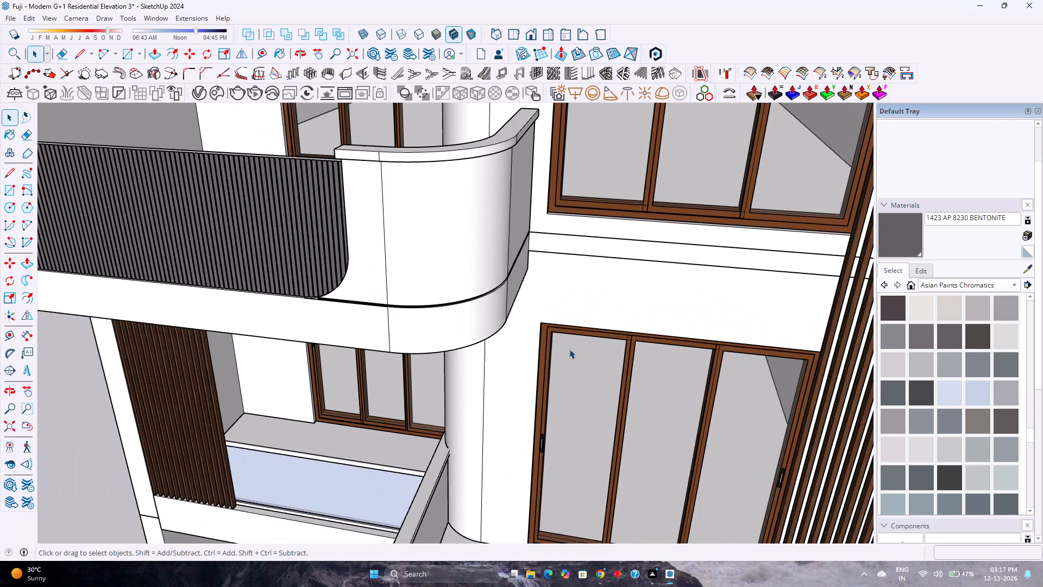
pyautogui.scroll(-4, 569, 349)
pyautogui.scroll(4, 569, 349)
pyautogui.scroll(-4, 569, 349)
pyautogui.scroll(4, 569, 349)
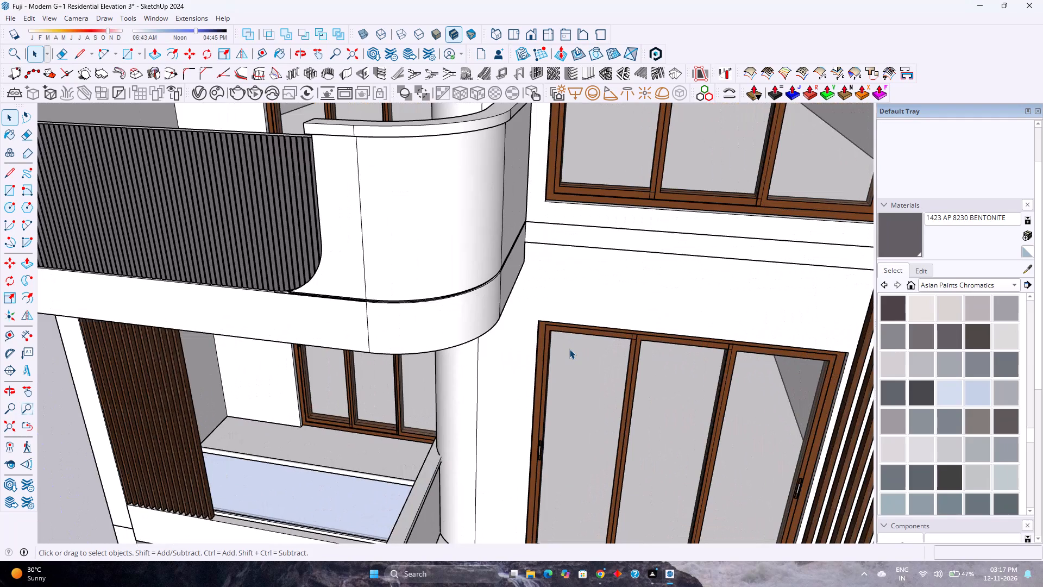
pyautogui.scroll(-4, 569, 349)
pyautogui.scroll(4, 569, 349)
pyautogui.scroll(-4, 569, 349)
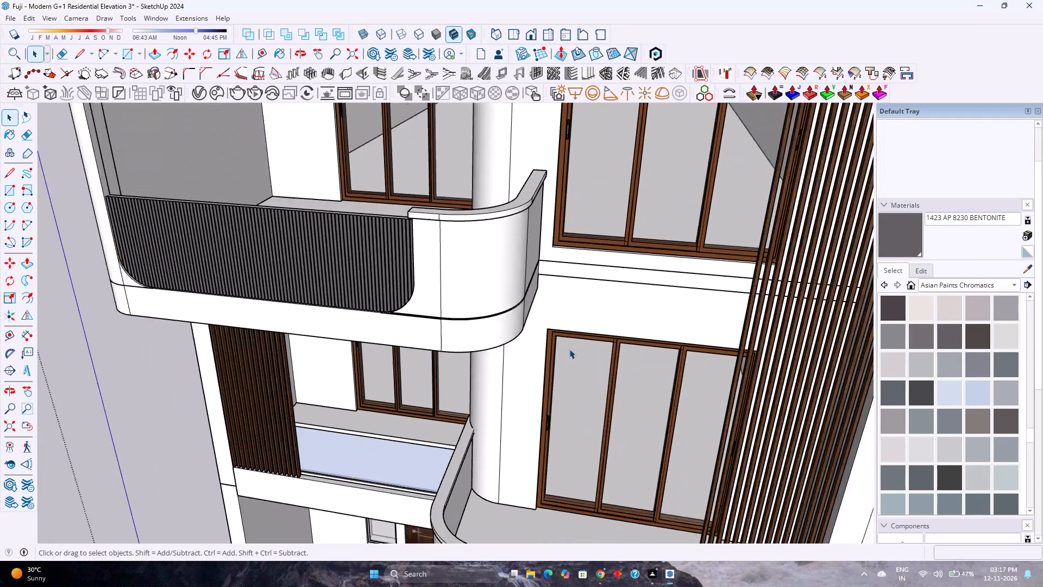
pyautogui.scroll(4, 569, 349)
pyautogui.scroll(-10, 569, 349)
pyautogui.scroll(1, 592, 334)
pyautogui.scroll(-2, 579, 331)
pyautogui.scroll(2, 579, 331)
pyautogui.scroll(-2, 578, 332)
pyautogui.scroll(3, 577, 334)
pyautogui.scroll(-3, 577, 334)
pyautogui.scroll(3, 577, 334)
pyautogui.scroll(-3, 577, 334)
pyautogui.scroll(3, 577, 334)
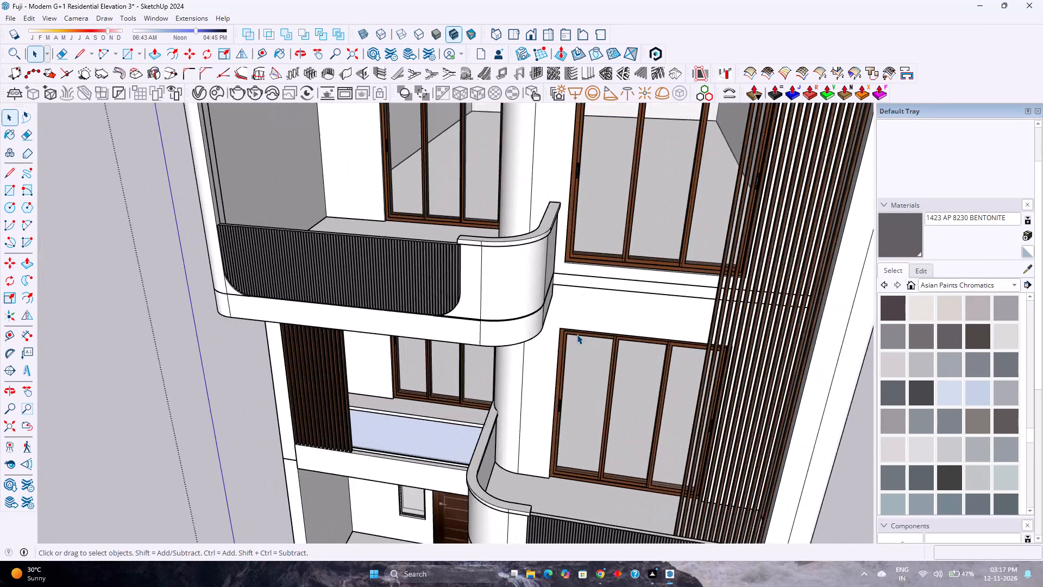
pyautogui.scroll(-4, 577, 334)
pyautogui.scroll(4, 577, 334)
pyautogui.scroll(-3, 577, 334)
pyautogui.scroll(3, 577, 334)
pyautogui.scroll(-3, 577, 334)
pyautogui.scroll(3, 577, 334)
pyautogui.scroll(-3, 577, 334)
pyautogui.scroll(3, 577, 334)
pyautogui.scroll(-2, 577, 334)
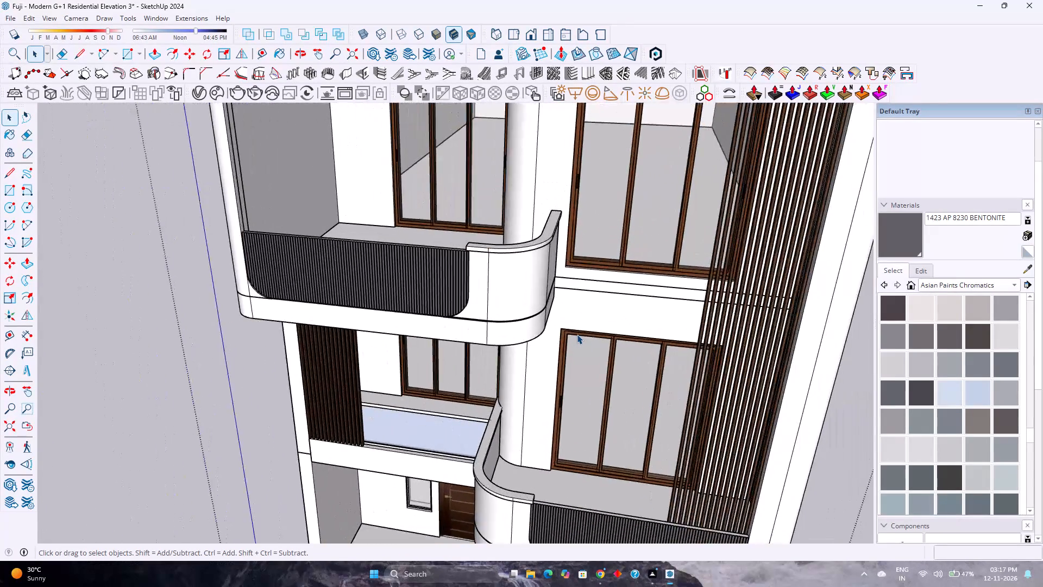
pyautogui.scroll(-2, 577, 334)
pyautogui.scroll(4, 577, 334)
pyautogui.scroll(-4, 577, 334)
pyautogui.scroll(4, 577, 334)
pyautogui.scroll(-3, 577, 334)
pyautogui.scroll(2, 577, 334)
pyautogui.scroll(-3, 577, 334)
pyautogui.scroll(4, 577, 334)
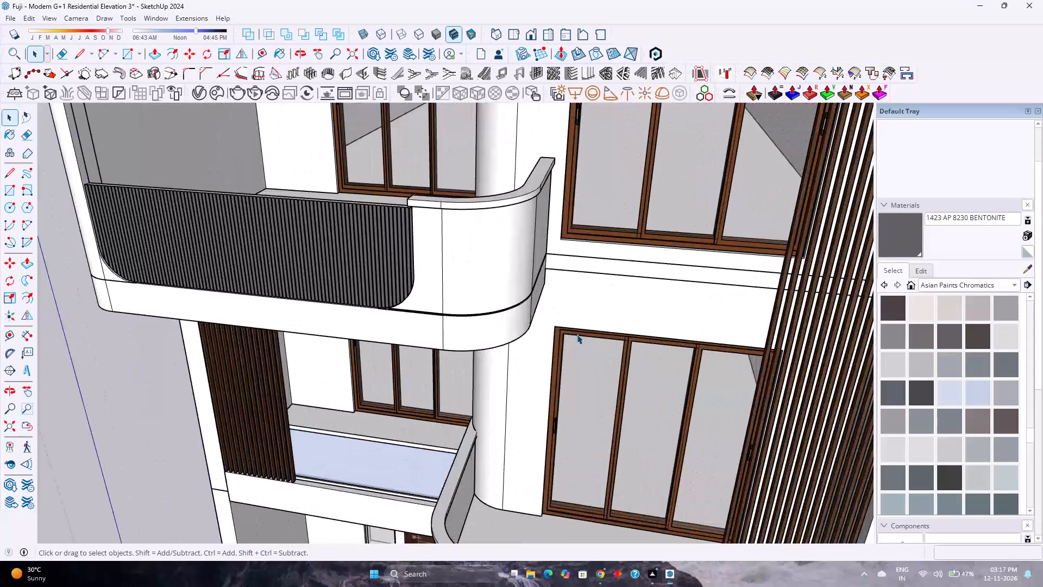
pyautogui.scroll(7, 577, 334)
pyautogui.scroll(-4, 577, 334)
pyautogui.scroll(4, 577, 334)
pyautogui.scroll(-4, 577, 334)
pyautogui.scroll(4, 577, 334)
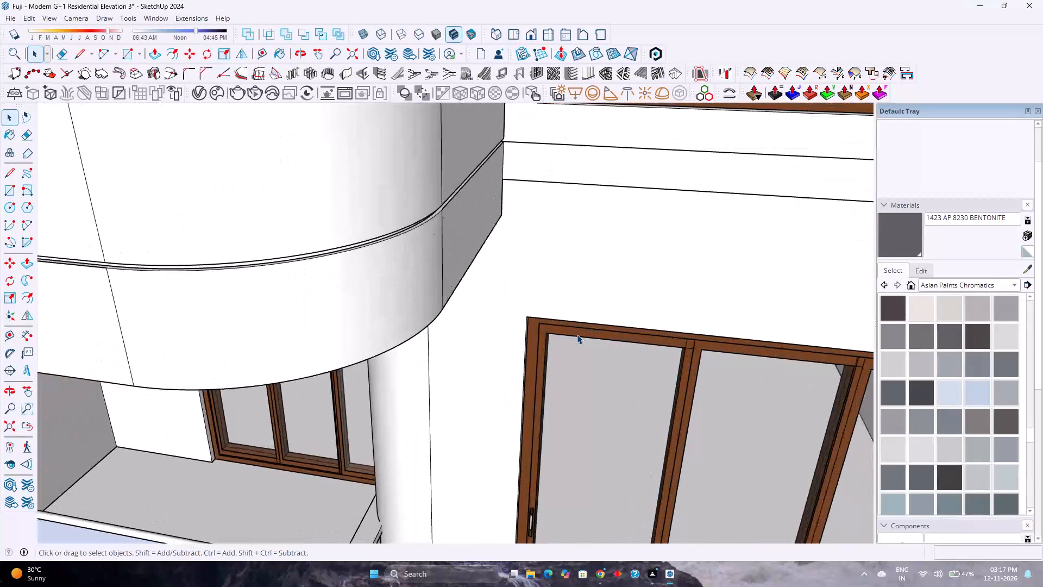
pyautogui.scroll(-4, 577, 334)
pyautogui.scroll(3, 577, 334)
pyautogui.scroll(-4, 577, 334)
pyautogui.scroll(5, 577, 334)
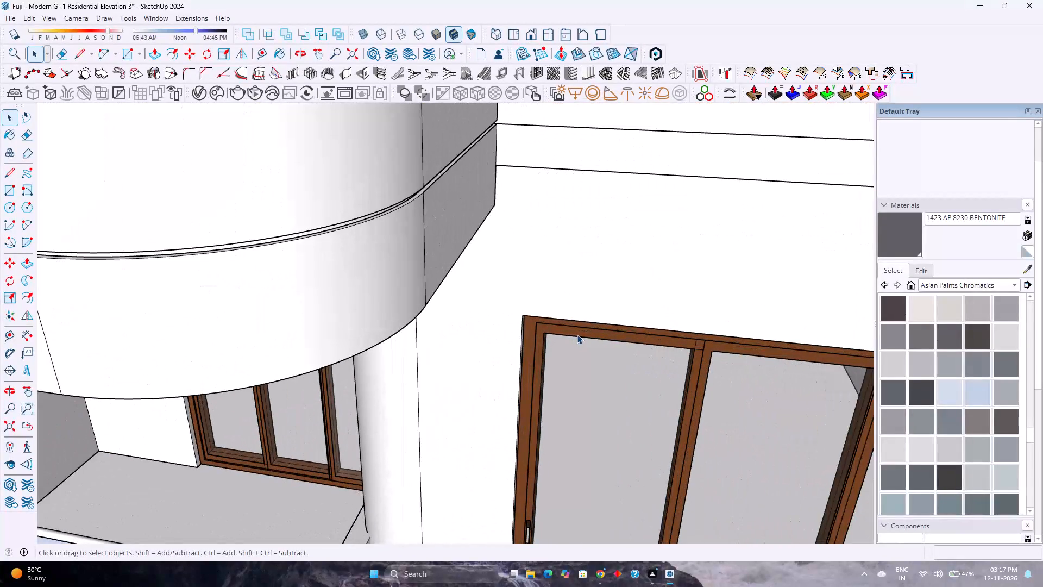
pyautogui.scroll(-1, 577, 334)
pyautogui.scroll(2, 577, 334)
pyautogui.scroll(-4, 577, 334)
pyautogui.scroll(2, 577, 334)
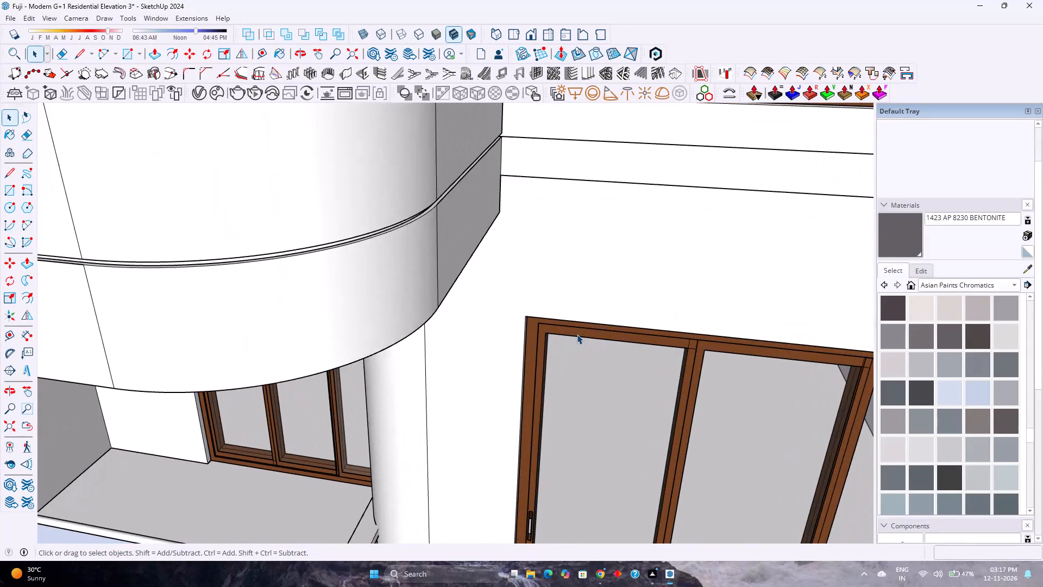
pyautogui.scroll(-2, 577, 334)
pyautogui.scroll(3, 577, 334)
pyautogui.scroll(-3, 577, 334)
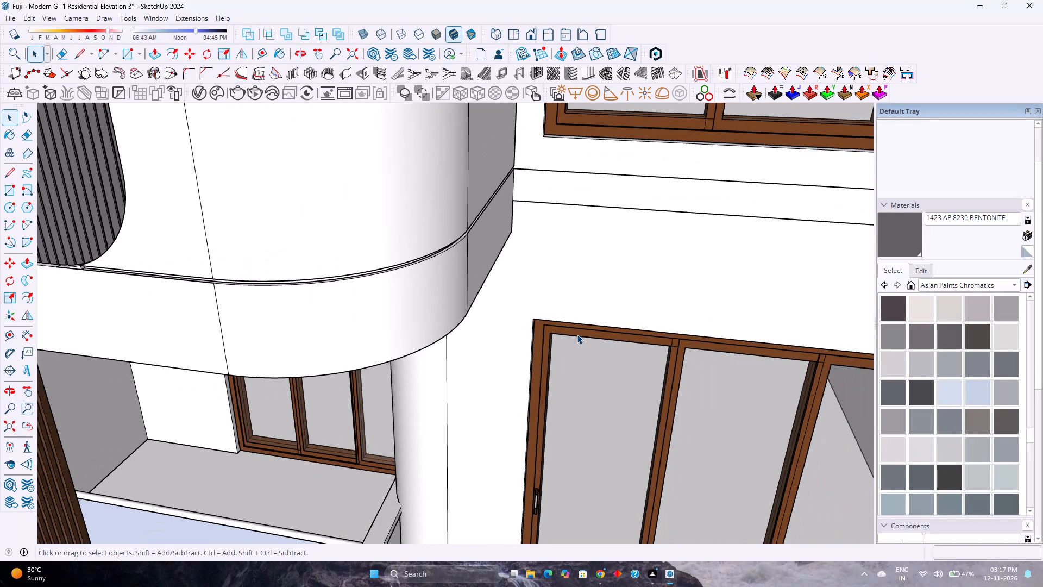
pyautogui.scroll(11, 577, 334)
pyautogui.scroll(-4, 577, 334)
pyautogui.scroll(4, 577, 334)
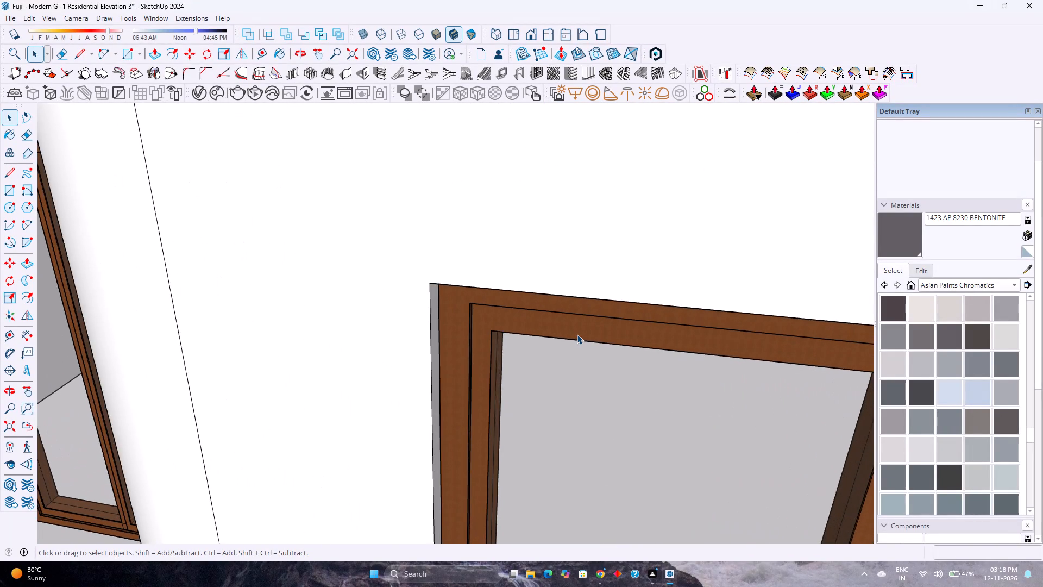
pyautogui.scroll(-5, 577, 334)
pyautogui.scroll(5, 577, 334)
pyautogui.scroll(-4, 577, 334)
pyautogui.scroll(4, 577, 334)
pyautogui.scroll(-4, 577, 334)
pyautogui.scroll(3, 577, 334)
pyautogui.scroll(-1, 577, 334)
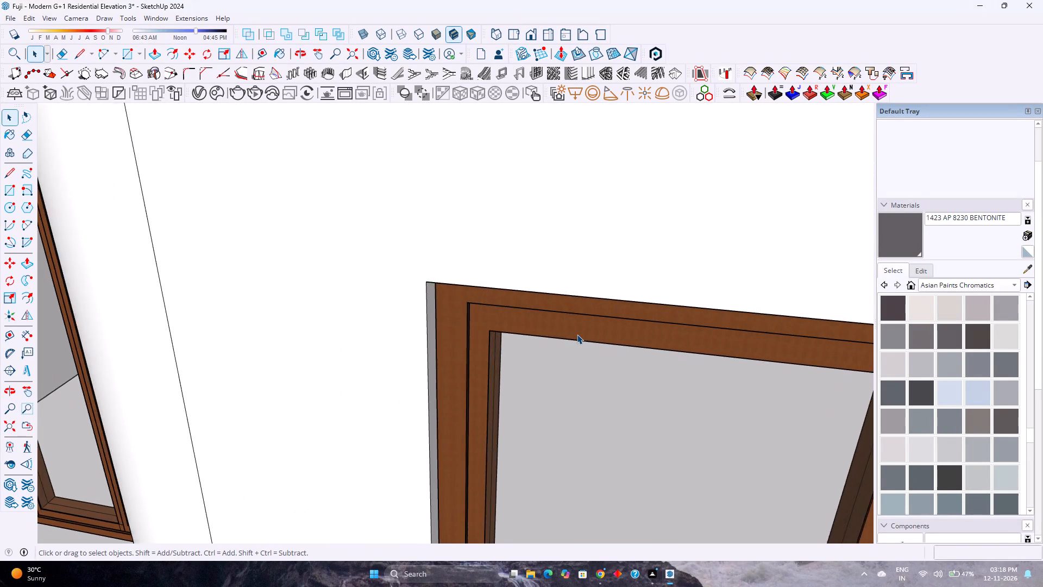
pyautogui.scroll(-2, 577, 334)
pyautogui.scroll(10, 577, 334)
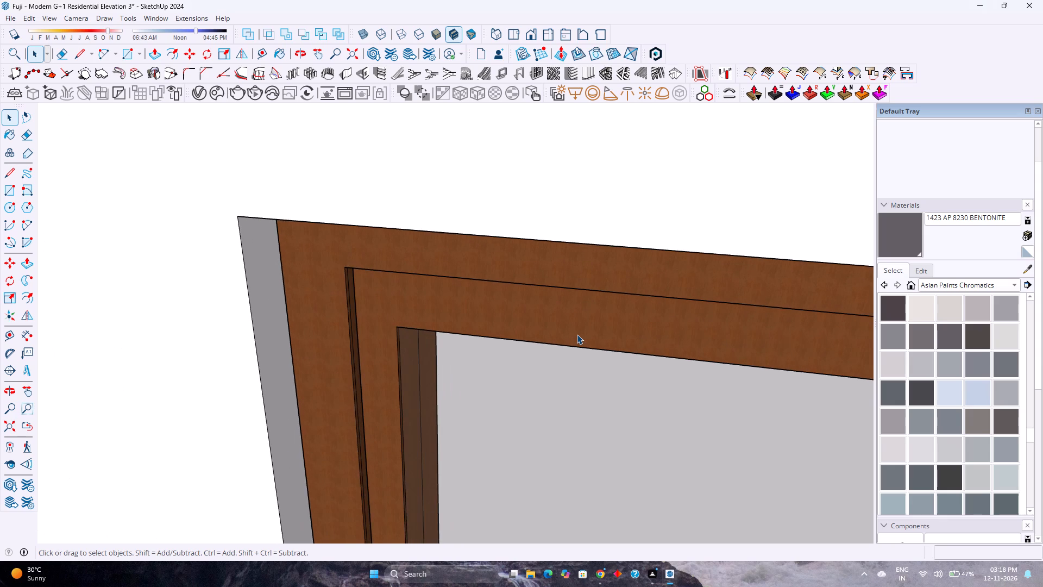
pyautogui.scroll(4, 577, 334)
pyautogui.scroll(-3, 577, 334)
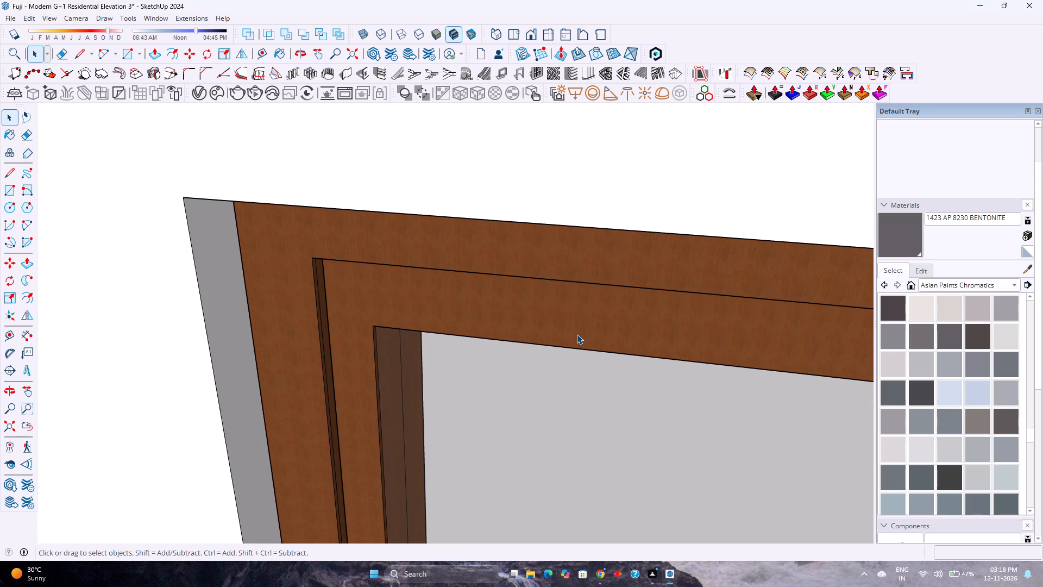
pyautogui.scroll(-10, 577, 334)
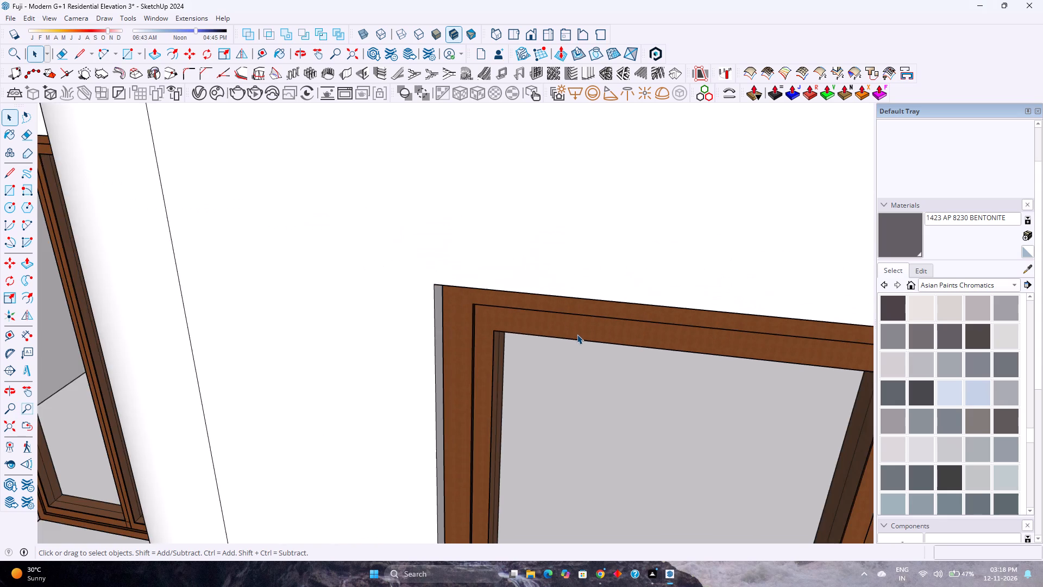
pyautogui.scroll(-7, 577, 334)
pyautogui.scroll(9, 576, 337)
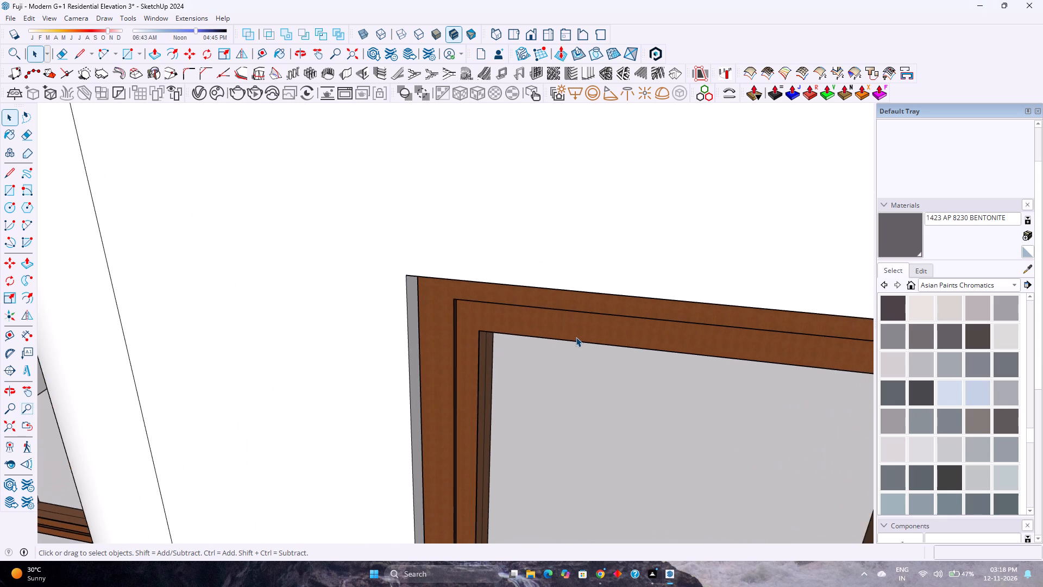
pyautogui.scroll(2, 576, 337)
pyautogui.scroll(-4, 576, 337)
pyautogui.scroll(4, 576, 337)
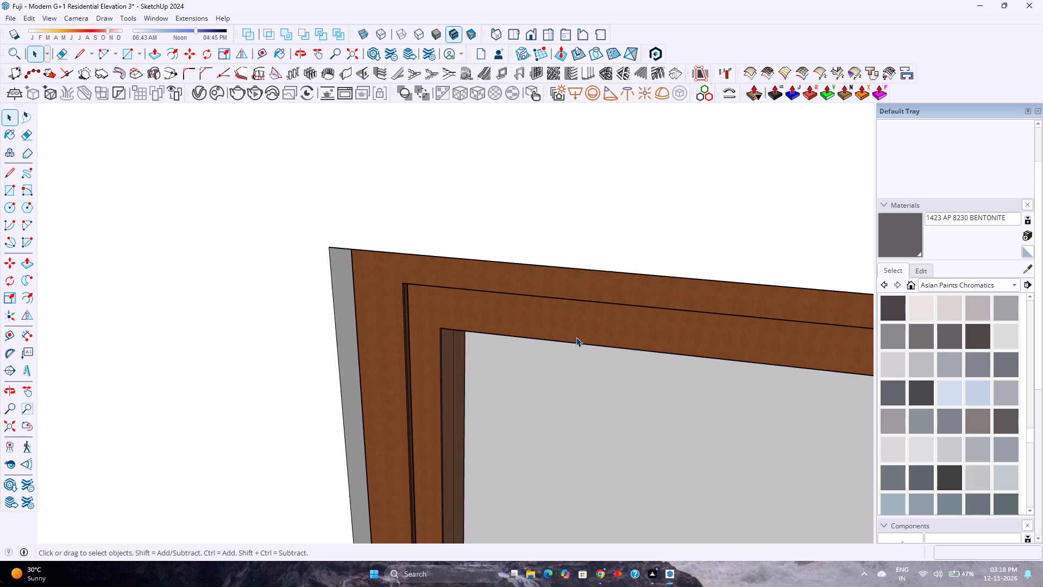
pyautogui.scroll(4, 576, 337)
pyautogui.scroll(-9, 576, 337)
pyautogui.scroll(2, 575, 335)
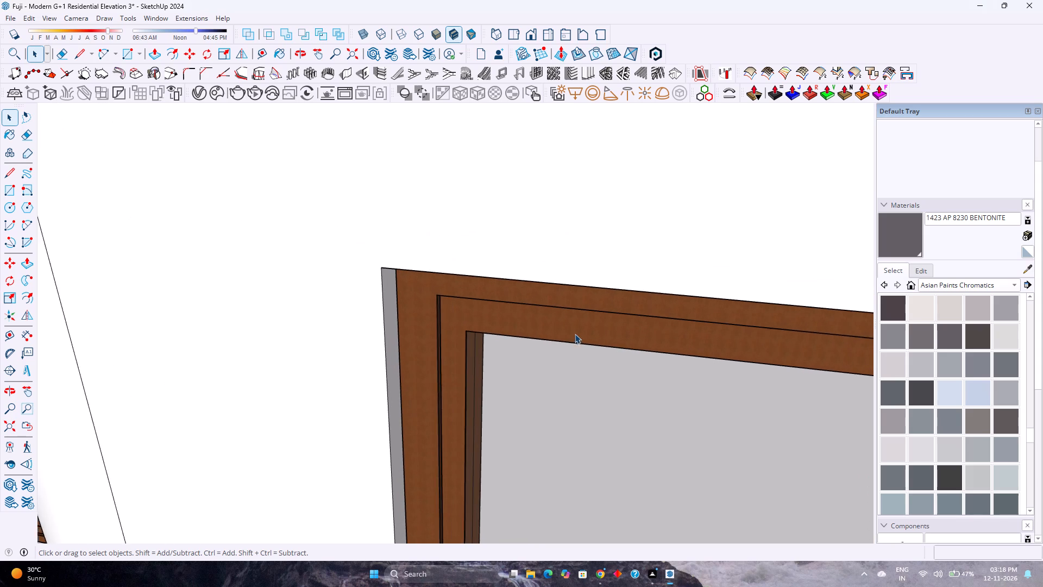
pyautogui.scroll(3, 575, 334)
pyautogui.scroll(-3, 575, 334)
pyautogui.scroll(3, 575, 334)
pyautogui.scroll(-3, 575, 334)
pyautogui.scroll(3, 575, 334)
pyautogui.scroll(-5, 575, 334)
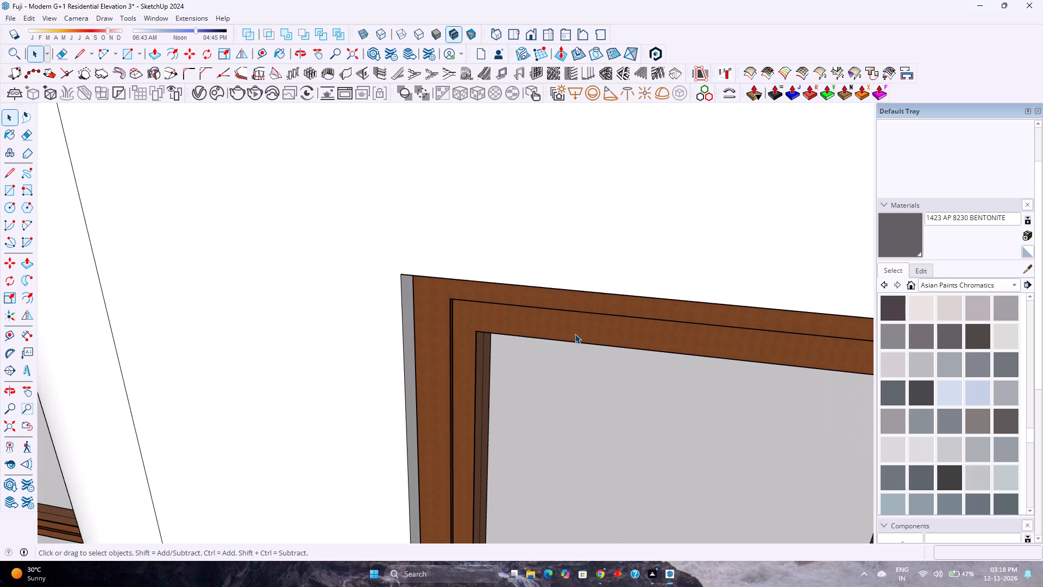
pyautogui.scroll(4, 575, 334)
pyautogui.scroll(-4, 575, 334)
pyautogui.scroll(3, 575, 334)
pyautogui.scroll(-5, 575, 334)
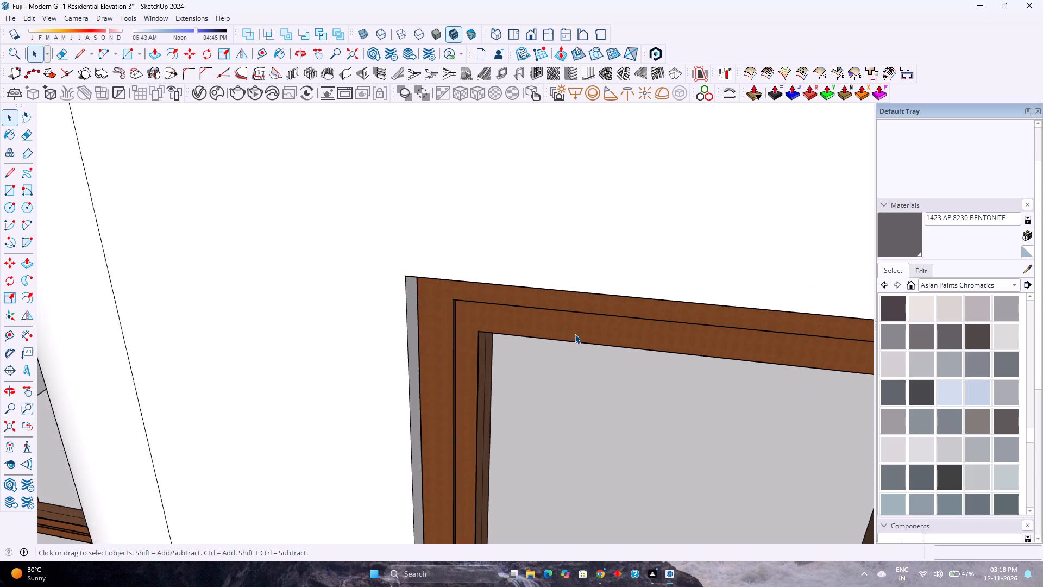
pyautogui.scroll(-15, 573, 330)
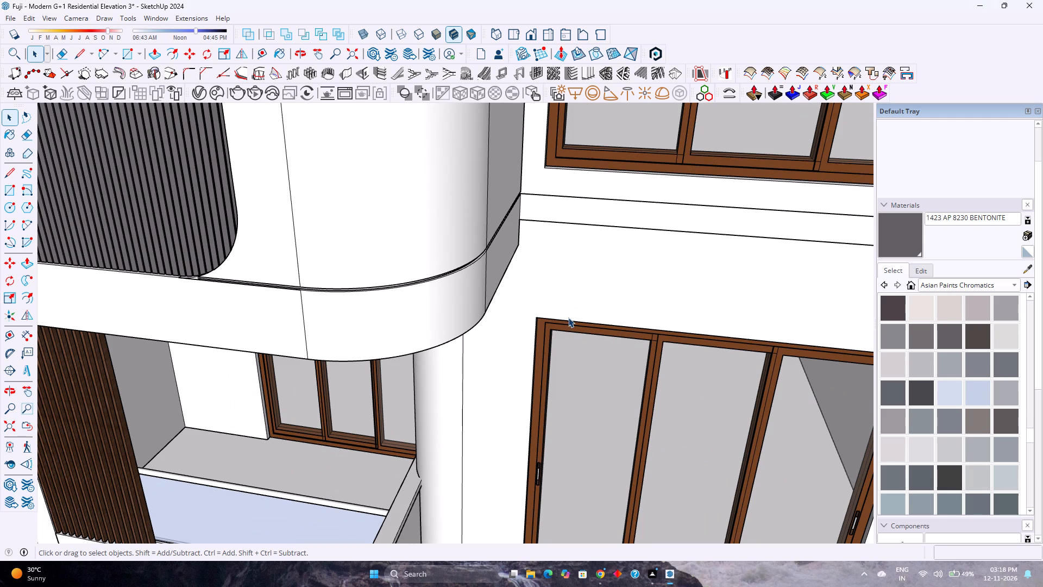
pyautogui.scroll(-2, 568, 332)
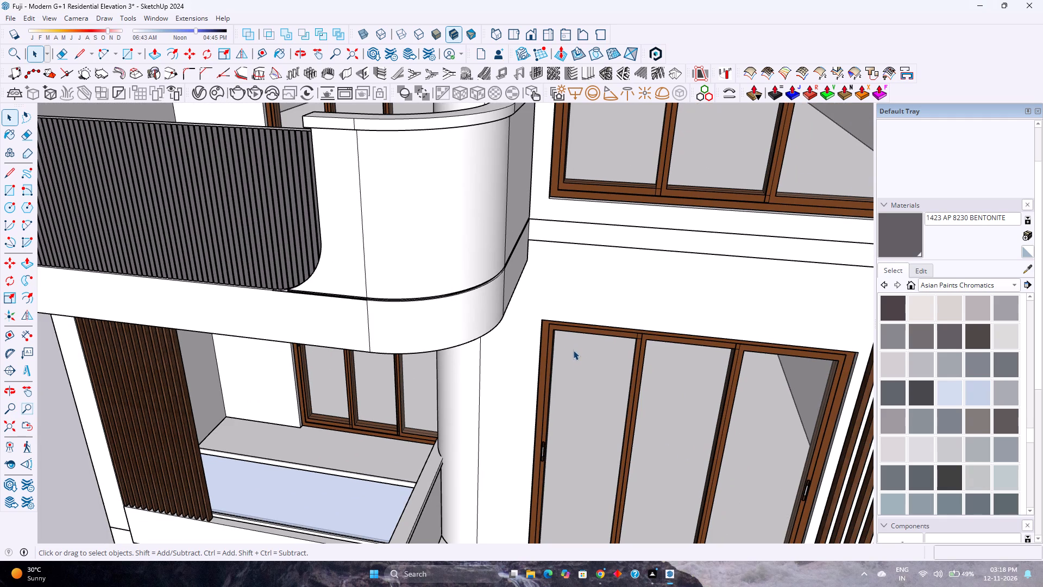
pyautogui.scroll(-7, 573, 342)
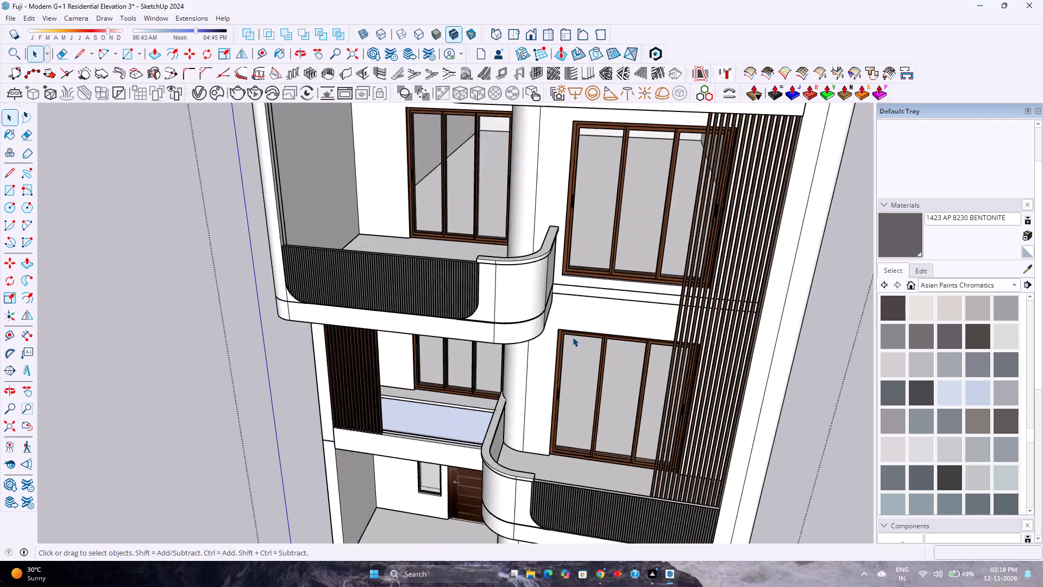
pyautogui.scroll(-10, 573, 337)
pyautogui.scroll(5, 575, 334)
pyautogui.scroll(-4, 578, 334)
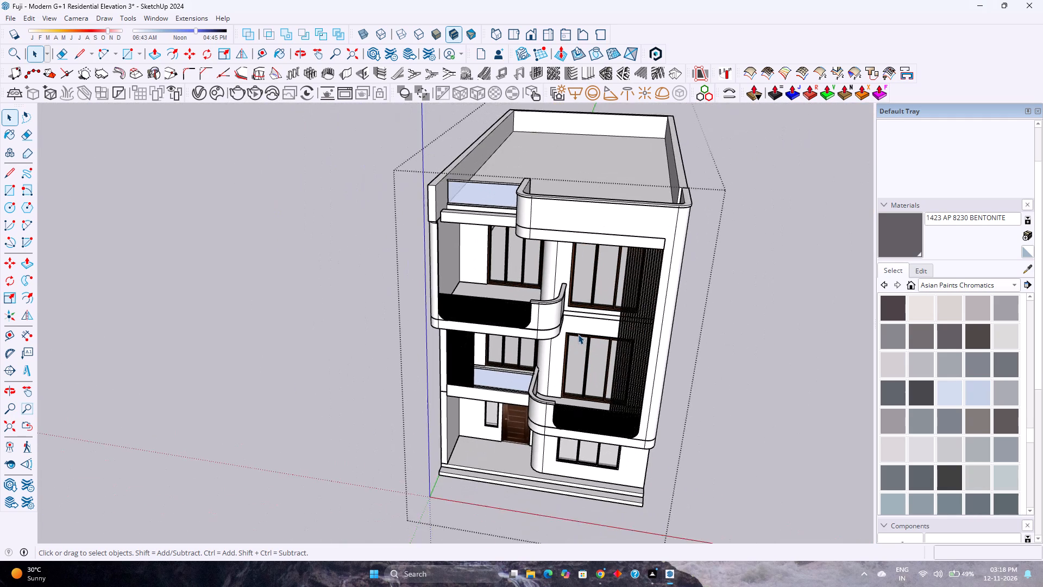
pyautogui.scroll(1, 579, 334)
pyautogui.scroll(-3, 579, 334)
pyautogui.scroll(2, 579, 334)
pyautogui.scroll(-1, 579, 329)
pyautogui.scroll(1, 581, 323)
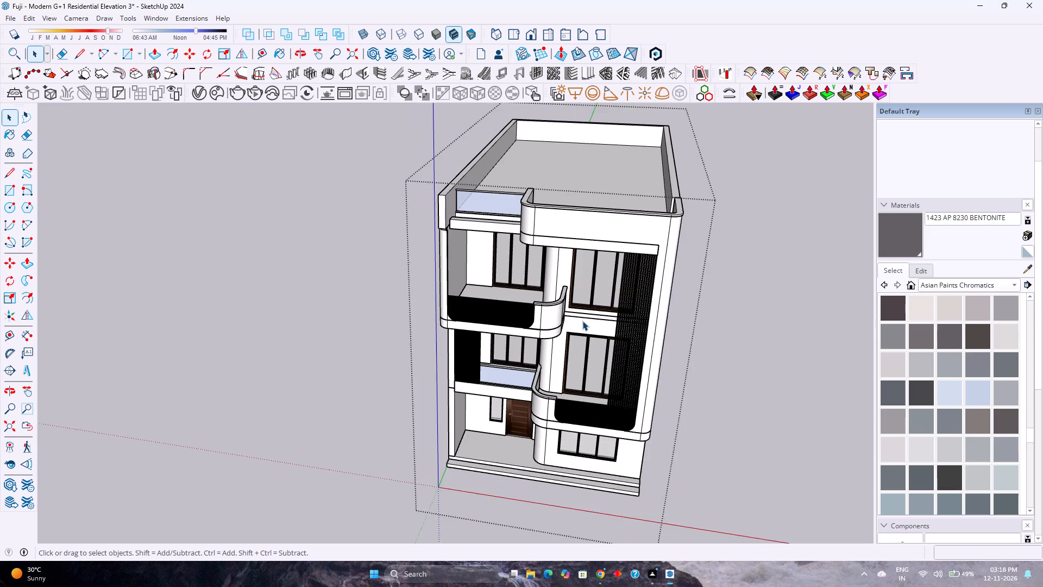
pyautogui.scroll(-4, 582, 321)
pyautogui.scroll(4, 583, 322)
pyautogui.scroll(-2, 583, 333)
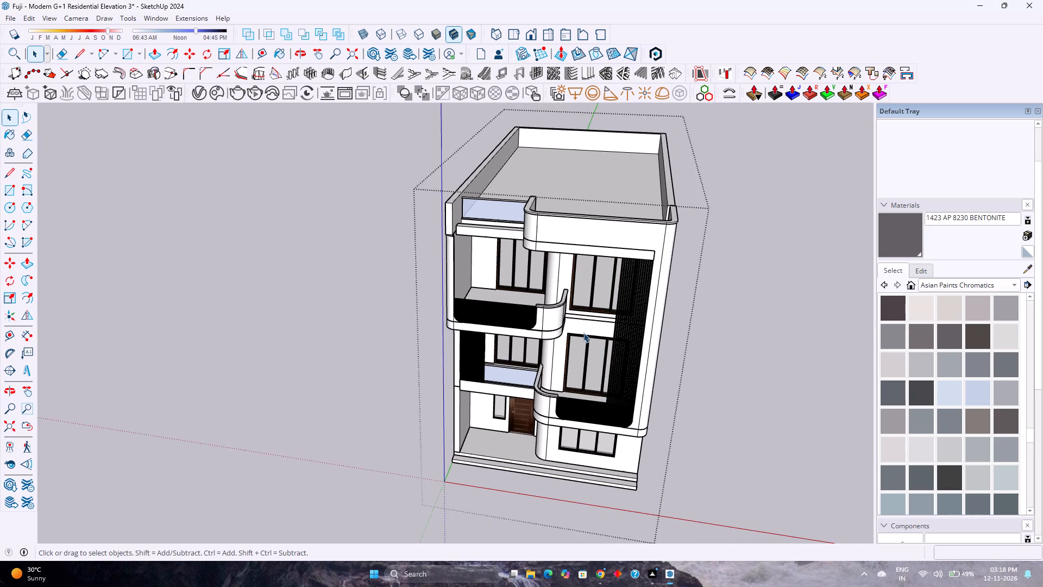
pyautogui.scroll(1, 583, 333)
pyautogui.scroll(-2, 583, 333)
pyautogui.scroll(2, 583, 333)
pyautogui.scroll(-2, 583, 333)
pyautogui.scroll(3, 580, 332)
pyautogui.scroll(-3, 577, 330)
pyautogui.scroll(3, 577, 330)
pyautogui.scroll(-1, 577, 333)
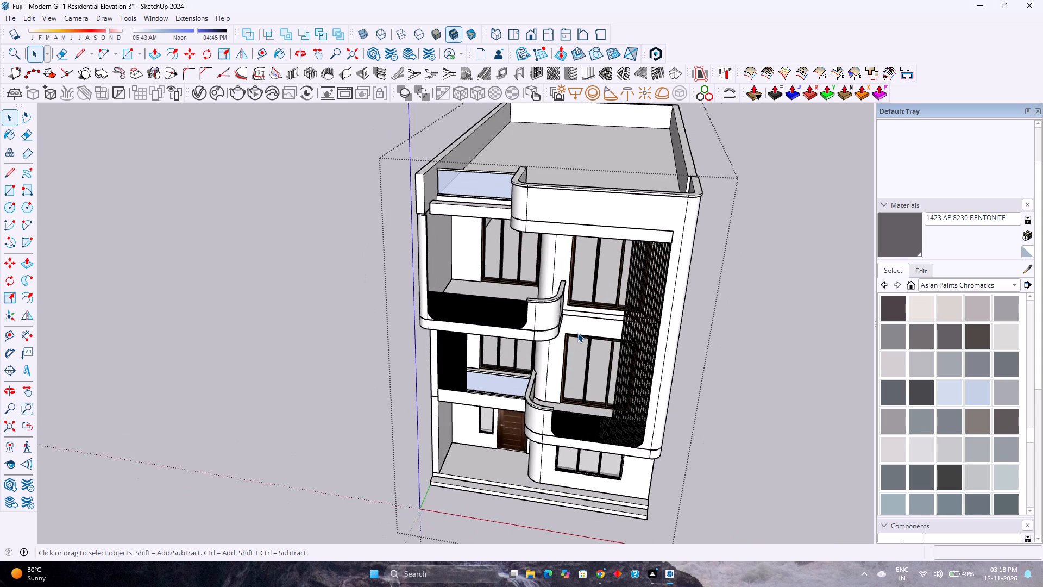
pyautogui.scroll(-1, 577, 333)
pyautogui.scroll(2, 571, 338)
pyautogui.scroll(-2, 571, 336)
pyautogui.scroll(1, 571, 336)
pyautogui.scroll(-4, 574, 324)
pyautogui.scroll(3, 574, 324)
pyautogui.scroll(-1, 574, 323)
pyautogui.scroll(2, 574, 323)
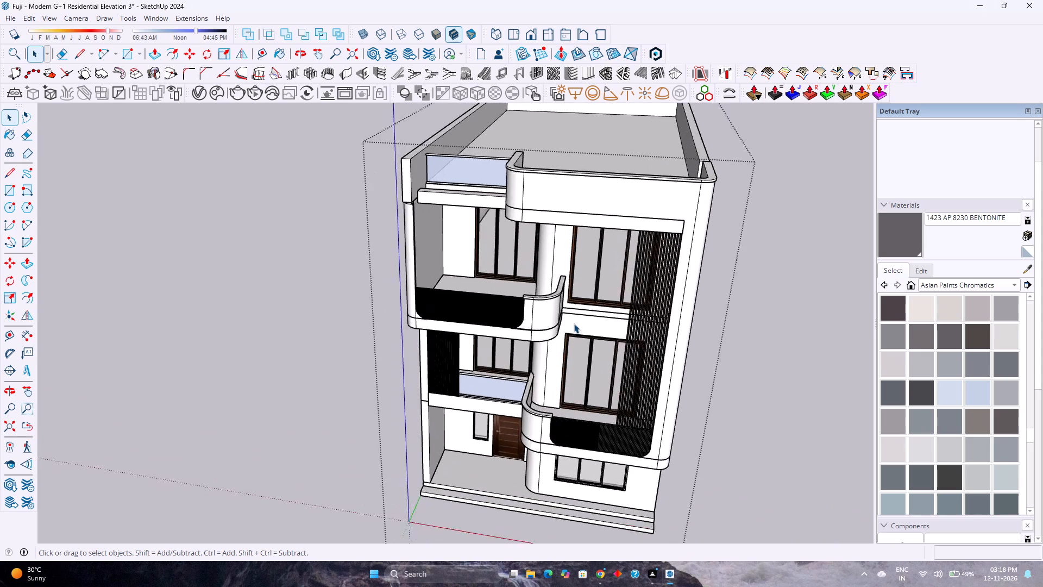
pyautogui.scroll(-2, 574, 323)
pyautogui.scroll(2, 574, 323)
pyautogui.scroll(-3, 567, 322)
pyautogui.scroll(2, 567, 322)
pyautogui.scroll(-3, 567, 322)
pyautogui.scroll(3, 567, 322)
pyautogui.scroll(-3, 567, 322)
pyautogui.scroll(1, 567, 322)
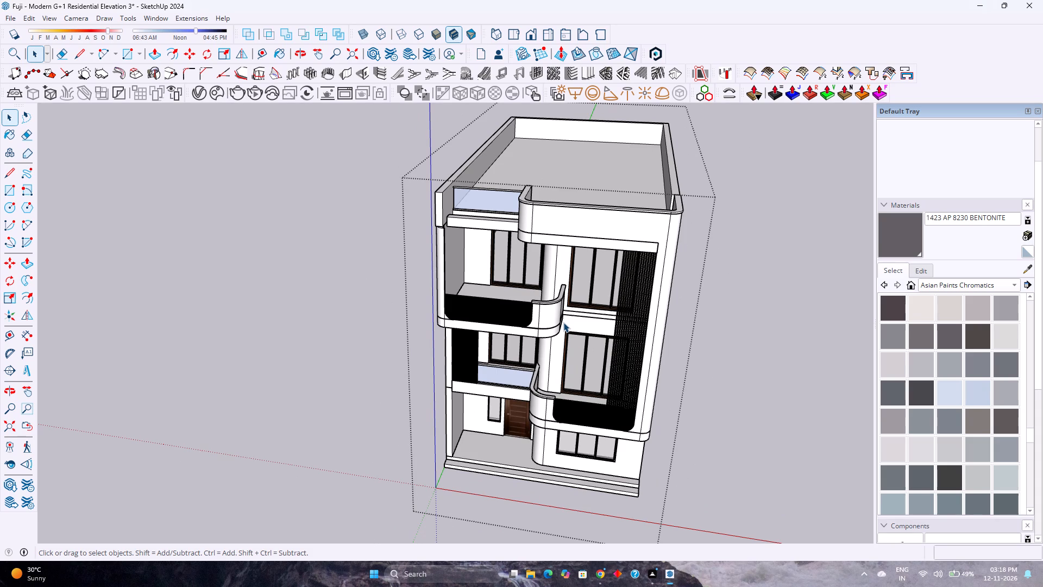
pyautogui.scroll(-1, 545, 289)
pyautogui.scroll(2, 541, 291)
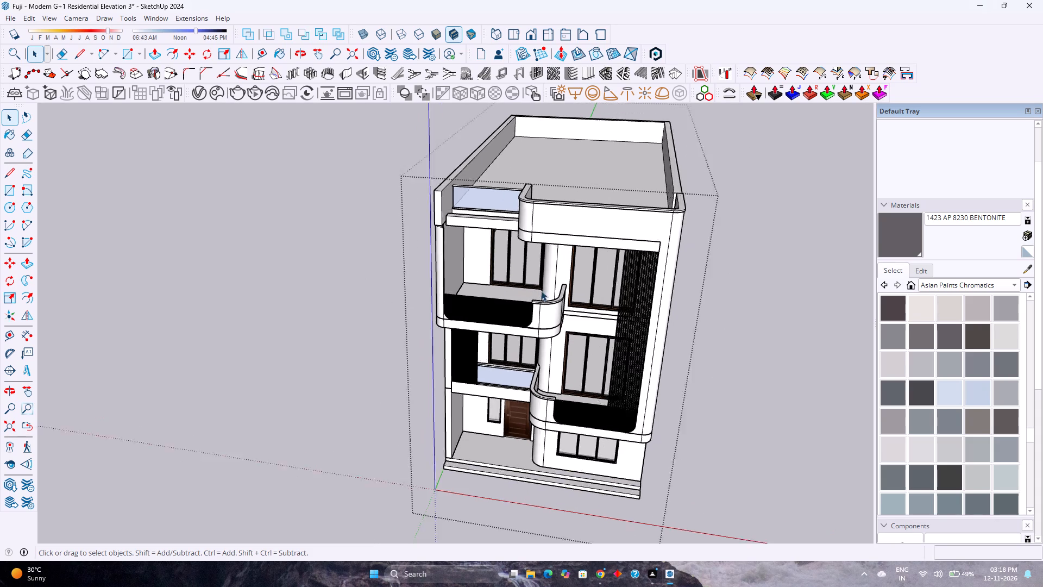
# Examine the whole front elevation from a lower corner angle, including the painted balcony parapets and wood-finished elements.
pyautogui.scroll(2, 541, 291)
pyautogui.scroll(5, 527, 342)
pyautogui.moveTo(545, 333); pyautogui.dragTo(482, 278, button='middle')
pyautogui.middleClick(482, 278)
pyautogui.scroll(-2, 482, 278)
pyautogui.scroll(2, 482, 278)
pyautogui.scroll(-4, 482, 278)
pyautogui.scroll(1, 482, 278)
pyautogui.scroll(-2, 482, 278)
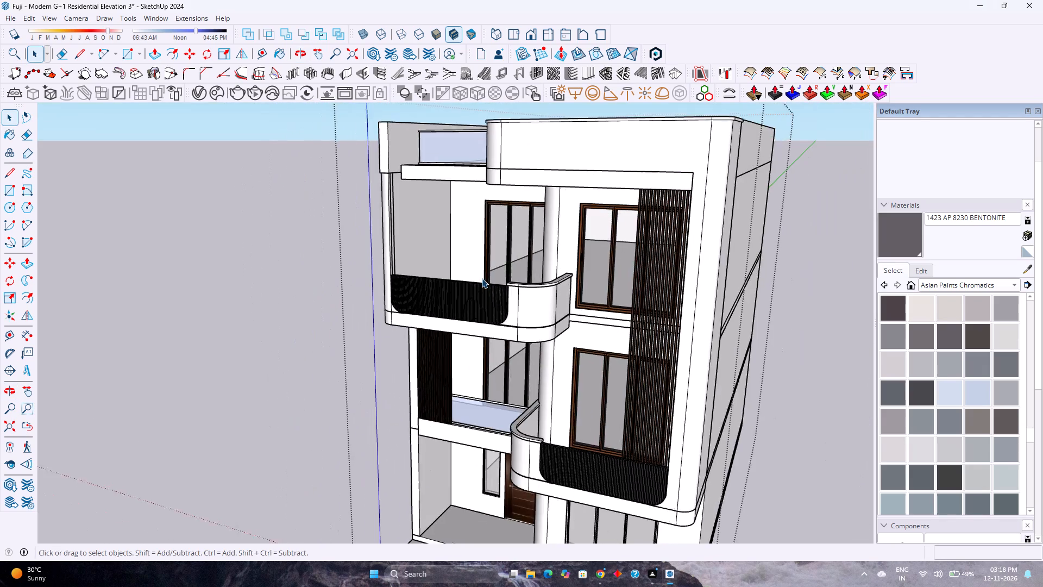
pyautogui.scroll(-2, 482, 278)
pyautogui.scroll(3, 482, 278)
pyautogui.scroll(-4, 483, 279)
pyautogui.scroll(4, 483, 279)
pyautogui.scroll(-3, 483, 279)
pyautogui.scroll(3, 485, 281)
pyautogui.scroll(-3, 485, 281)
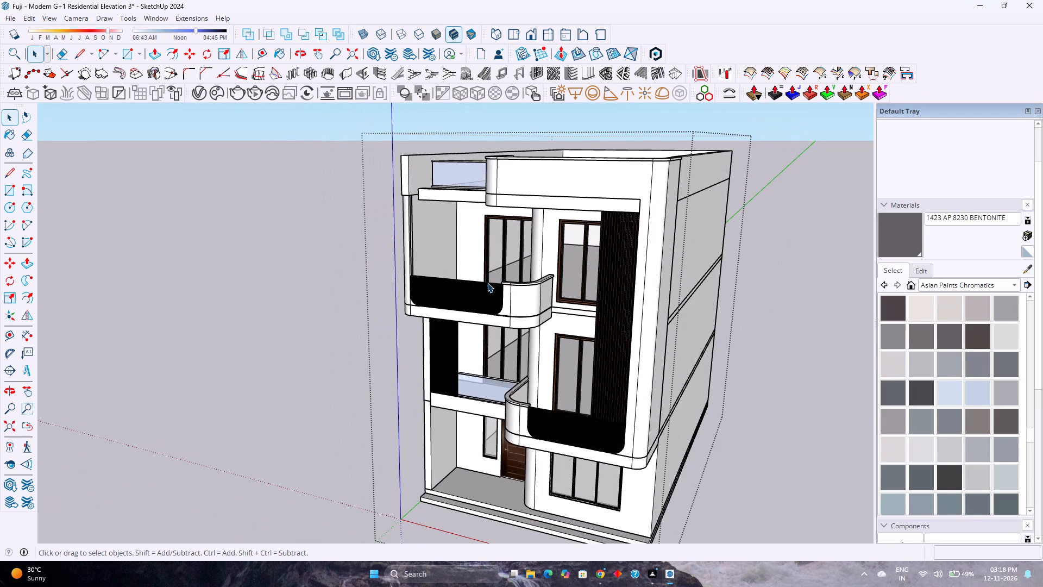
pyautogui.scroll(-1, 504, 267)
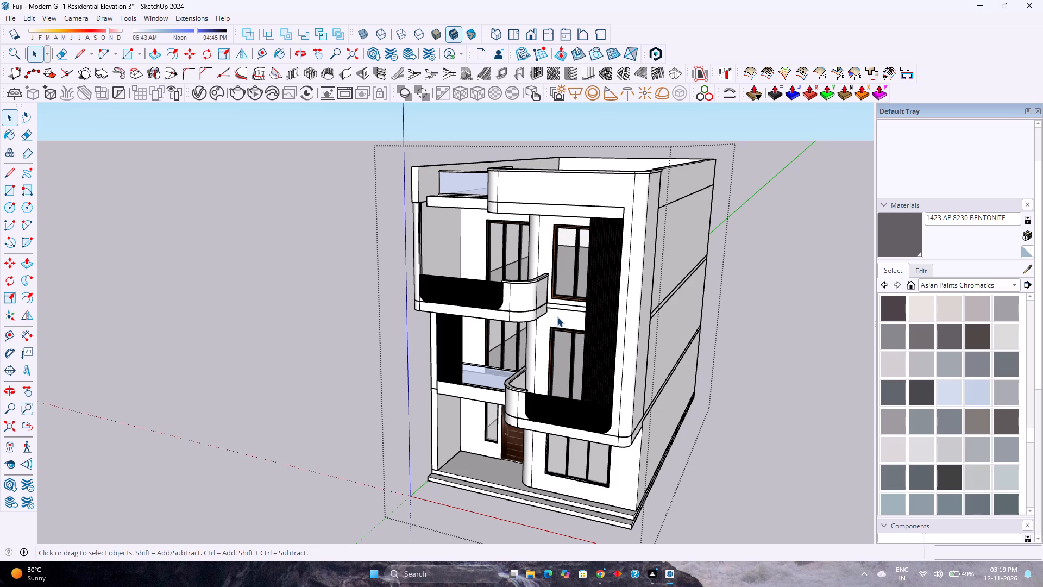
pyautogui.scroll(-3, 560, 326)
pyautogui.scroll(3, 558, 327)
pyautogui.scroll(-1, 552, 322)
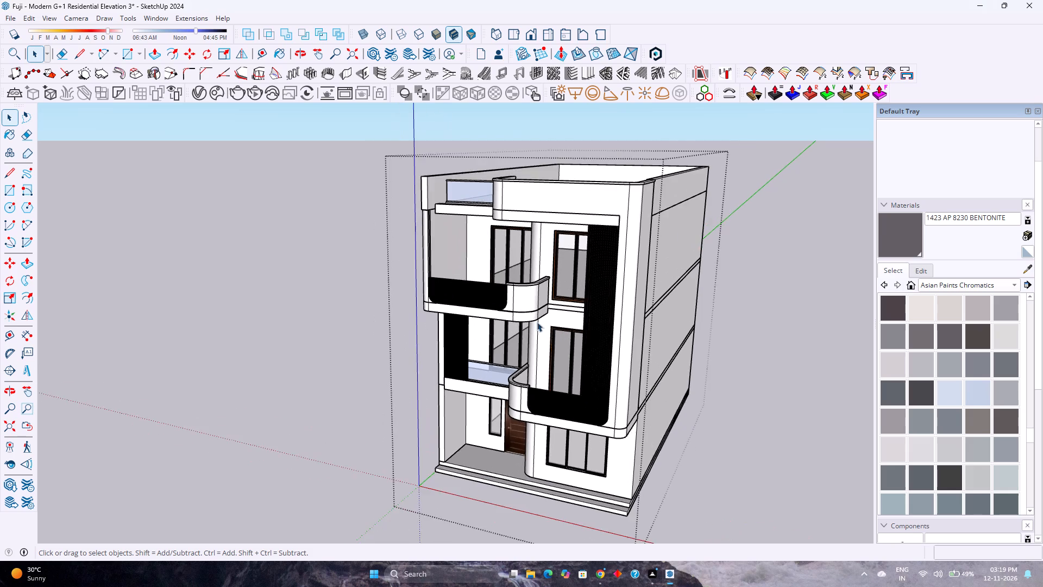
pyautogui.scroll(1, 536, 322)
pyautogui.scroll(-3, 530, 316)
pyautogui.scroll(1, 527, 316)
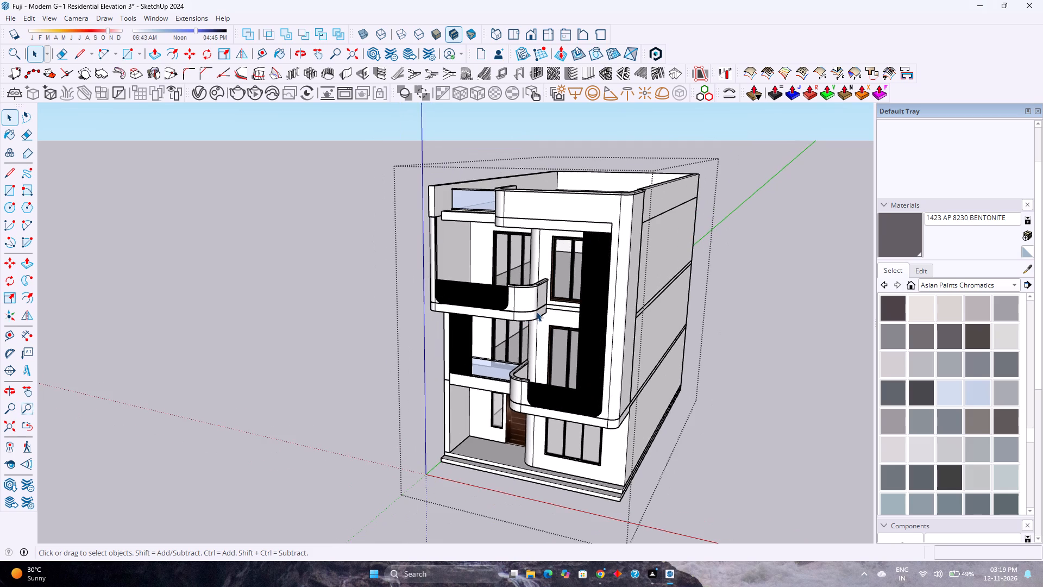
# Open the first-floor slab group and paint the fascia and top ledge below the glass railing above the entrance with 1423 AP 8230 BENTONITE.
pyautogui.doubleClick(495, 383)
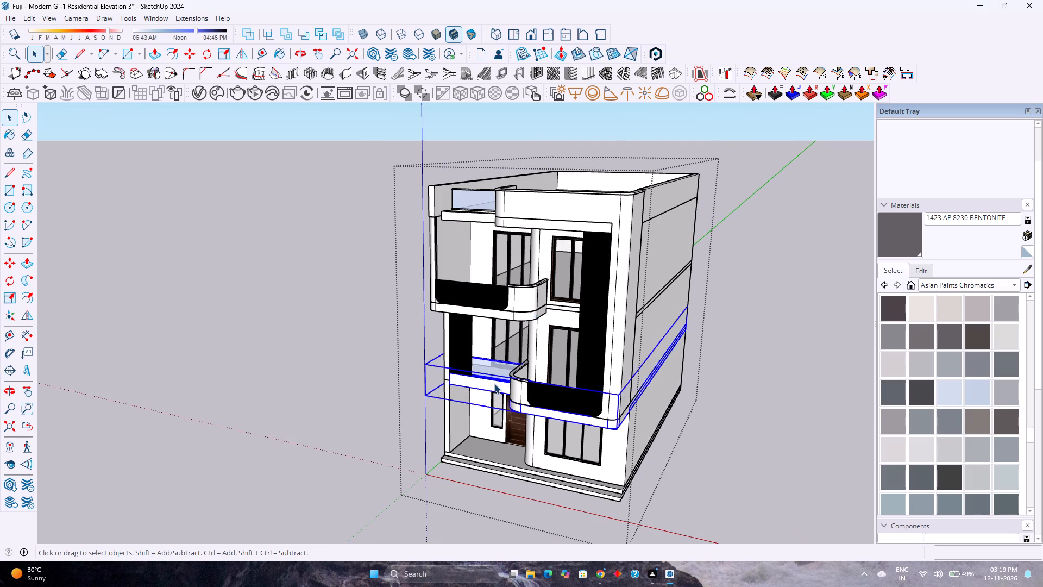
pyautogui.scroll(4, 494, 384)
pyautogui.click(492, 384)
pyautogui.scroll(7, 492, 384)
pyautogui.moveTo(492, 390); pyautogui.dragTo(622, 466, button='middle')
pyautogui.middleClick(622, 466)
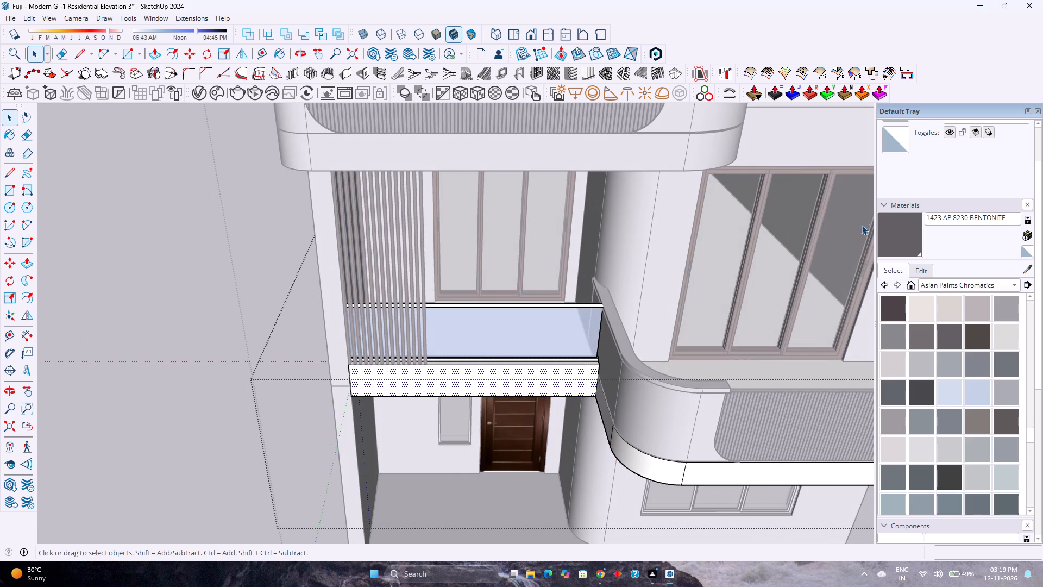
pyautogui.click(894, 236)
pyautogui.scroll(5, 514, 377)
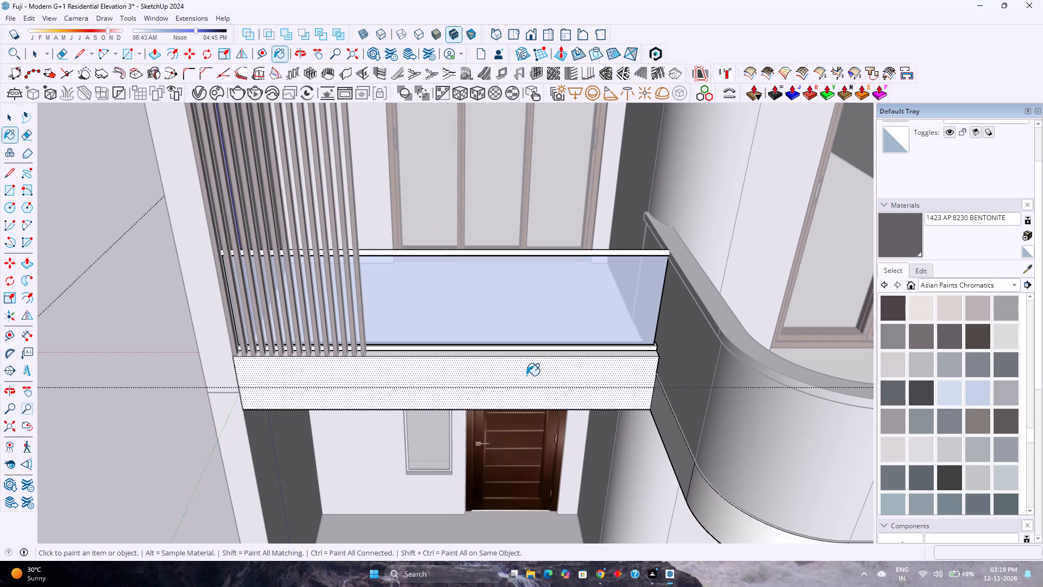
pyautogui.click(526, 376)
pyautogui.scroll(8, 535, 364)
pyautogui.moveTo(533, 354); pyautogui.dragTo(531, 396, button='middle')
pyautogui.click(529, 344)
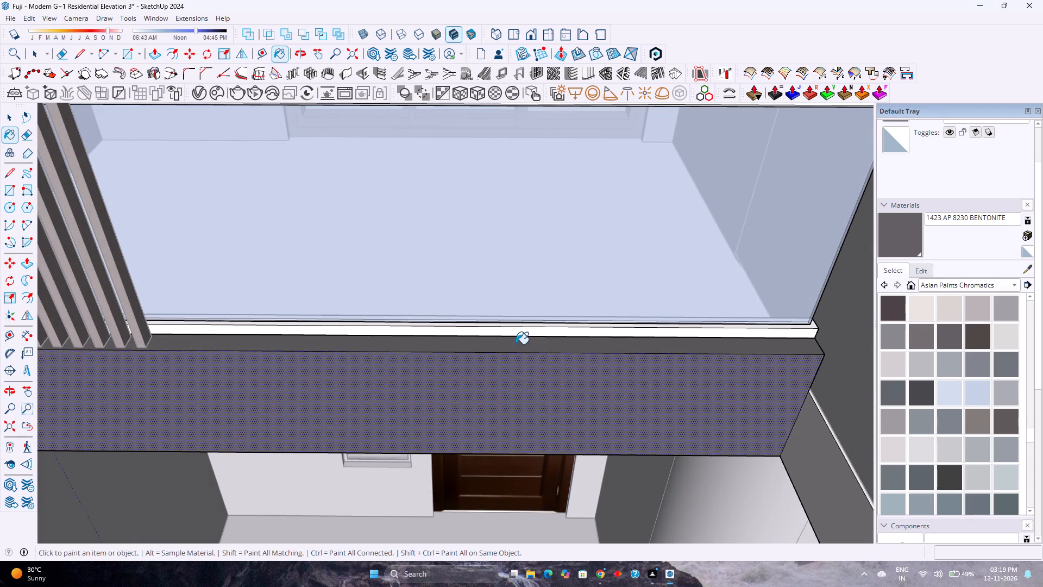
pyautogui.scroll(-8, 450, 349)
pyautogui.moveTo(441, 370); pyautogui.dragTo(495, 279, button='middle')
pyautogui.middleClick(496, 278)
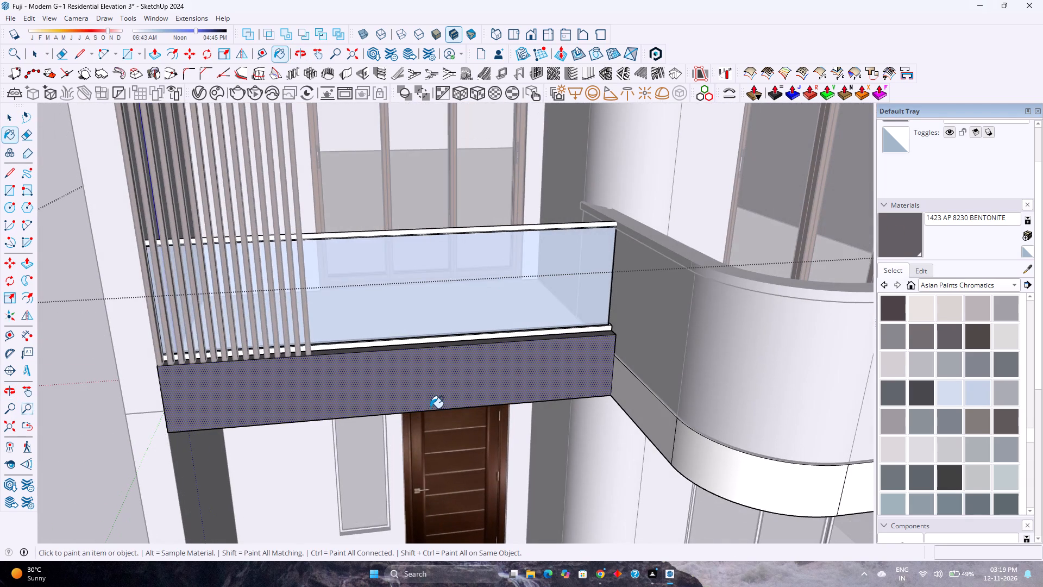
# Check the painted fascia against the whole front elevation and close the first-floor slab group.
pyautogui.scroll(-5, 461, 410)
pyautogui.moveTo(460, 423); pyautogui.dragTo(452, 322, button='middle')
pyautogui.scroll(-2, 455, 319)
pyautogui.moveTo(453, 358); pyautogui.dragTo(442, 270, button='middle')
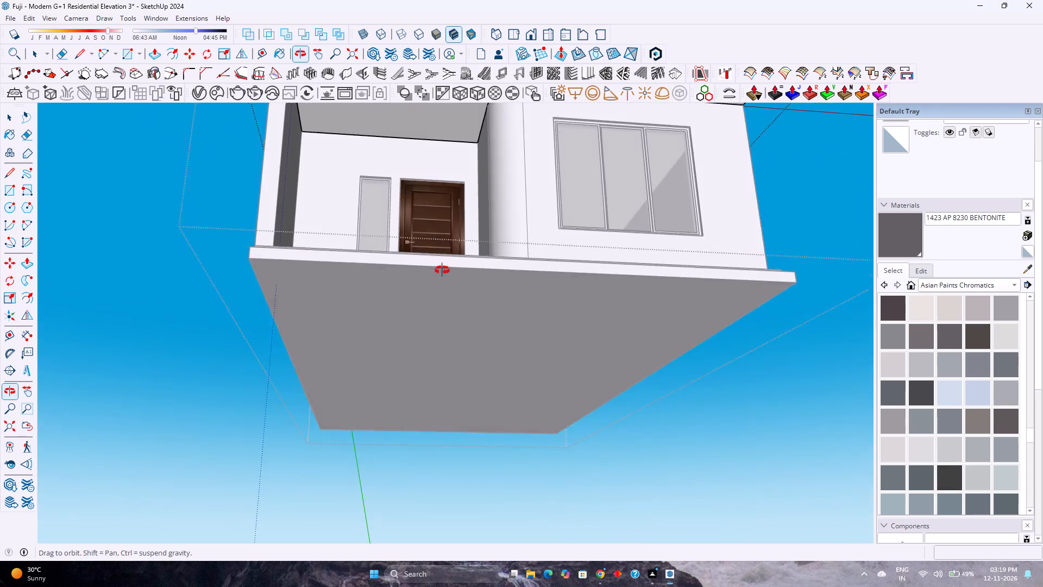
pyautogui.moveTo(442, 270); pyautogui.dragTo(430, 309, button='middle')
pyautogui.scroll(-4, 430, 304)
pyautogui.keyDown('shift'); pyautogui.moveTo(464, 241); pyautogui.dragTo(432, 315, button='middle'); pyautogui.keyUp('shift')
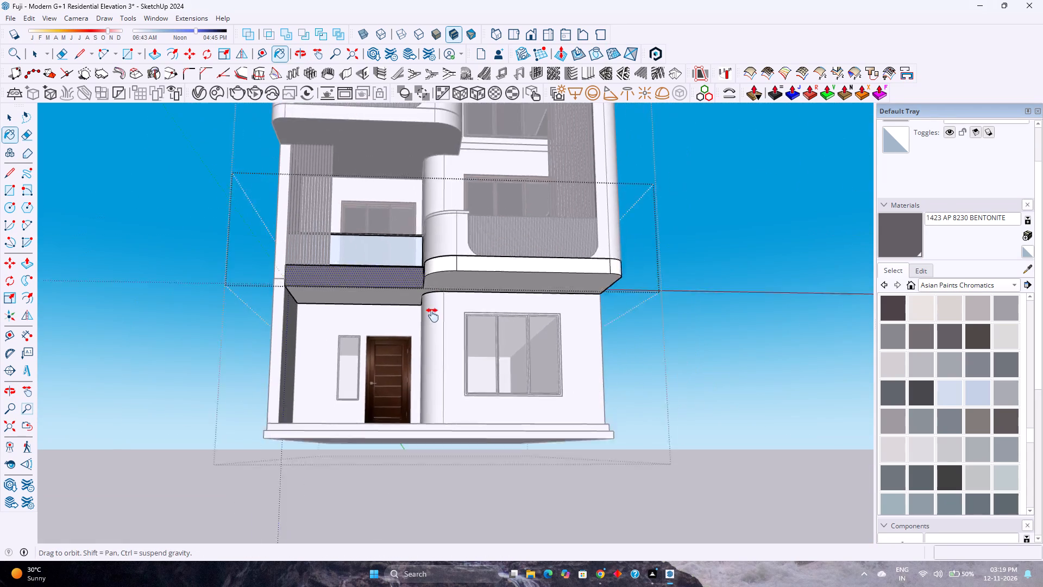
pyautogui.keyDown('shift'); pyautogui.moveTo(432, 315); pyautogui.dragTo(419, 379, button='middle'); pyautogui.keyUp('shift')
pyautogui.keyDown('shift'); pyautogui.moveTo(468, 313); pyautogui.dragTo(457, 397, button='middle'); pyautogui.keyUp('shift')
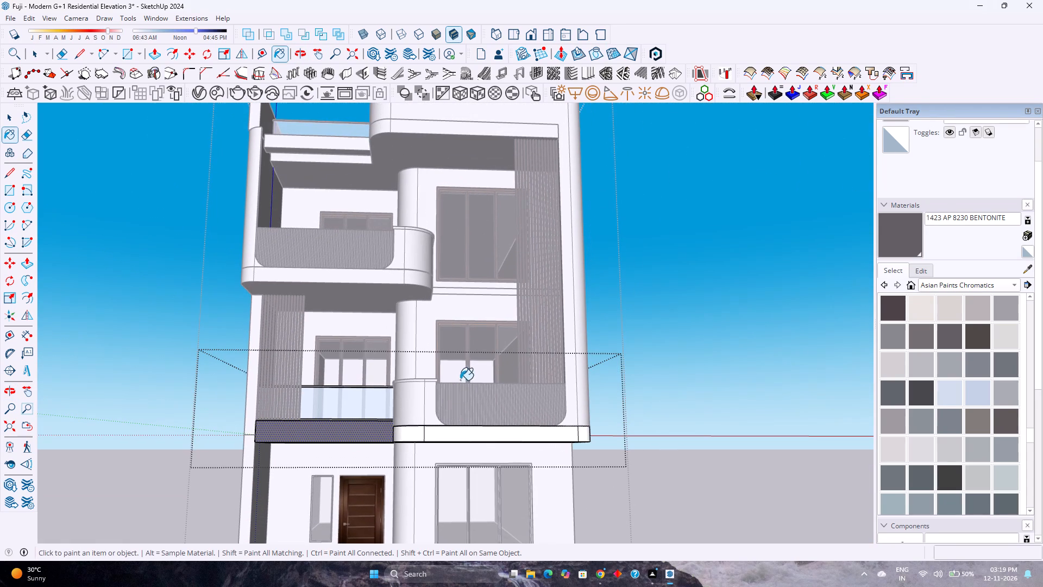
pyautogui.press('space')
pyautogui.click(637, 302)
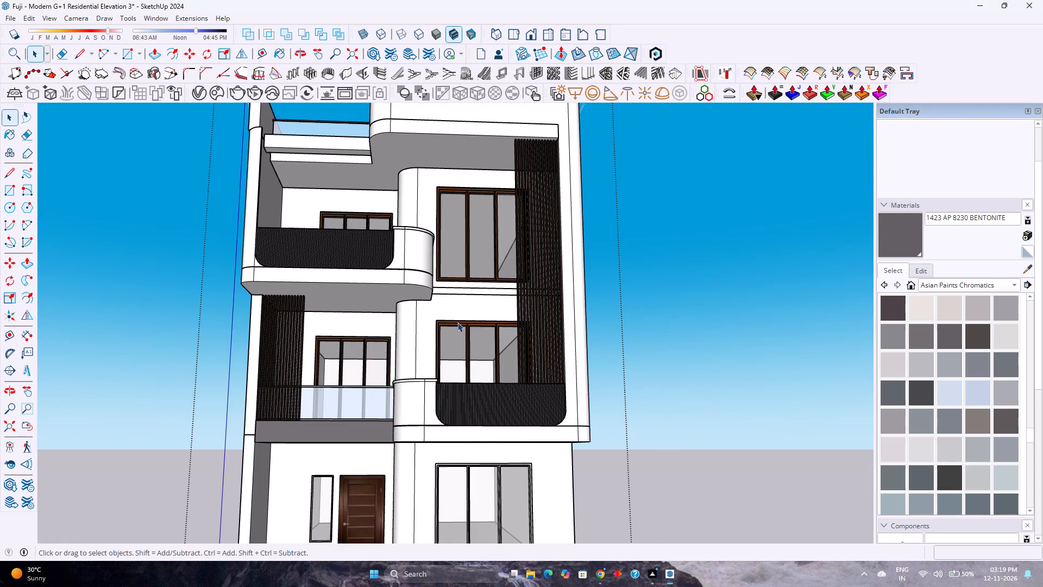
# Paint the first-floor wall group, including its curved column, with 1423 AP 8230 BENTONITE and deselect it.
pyautogui.click(457, 310)
pyautogui.scroll(2, 457, 310)
pyautogui.moveTo(457, 310); pyautogui.dragTo(429, 369, button='middle')
pyautogui.scroll(-1, 428, 359)
pyautogui.keyDown('shift'); pyautogui.moveTo(389, 410); pyautogui.dragTo(433, 293, button='middle'); pyautogui.keyUp('shift')
pyautogui.click(901, 228)
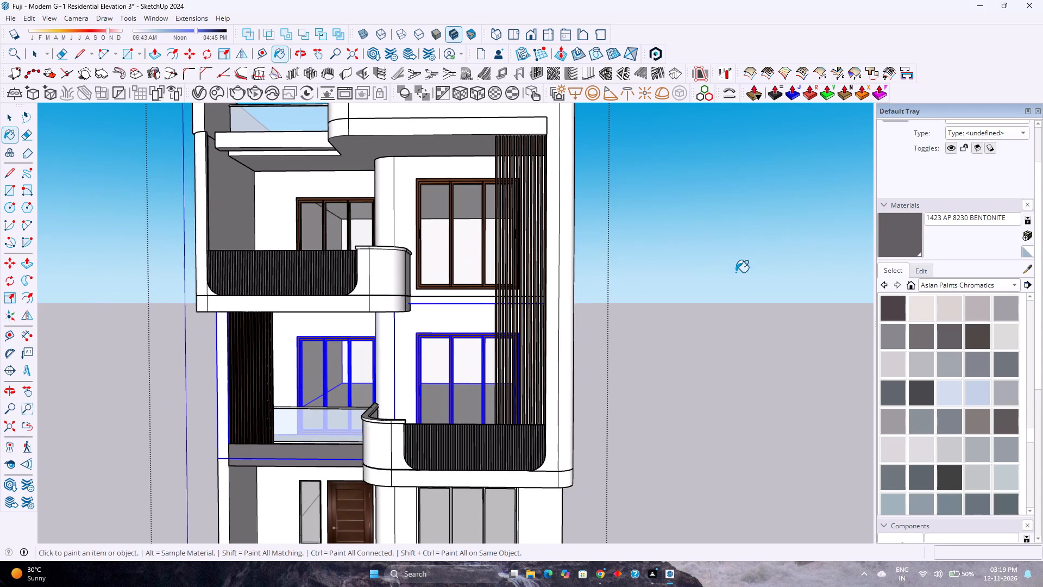
pyautogui.click(407, 324)
pyautogui.scroll(3, 412, 333)
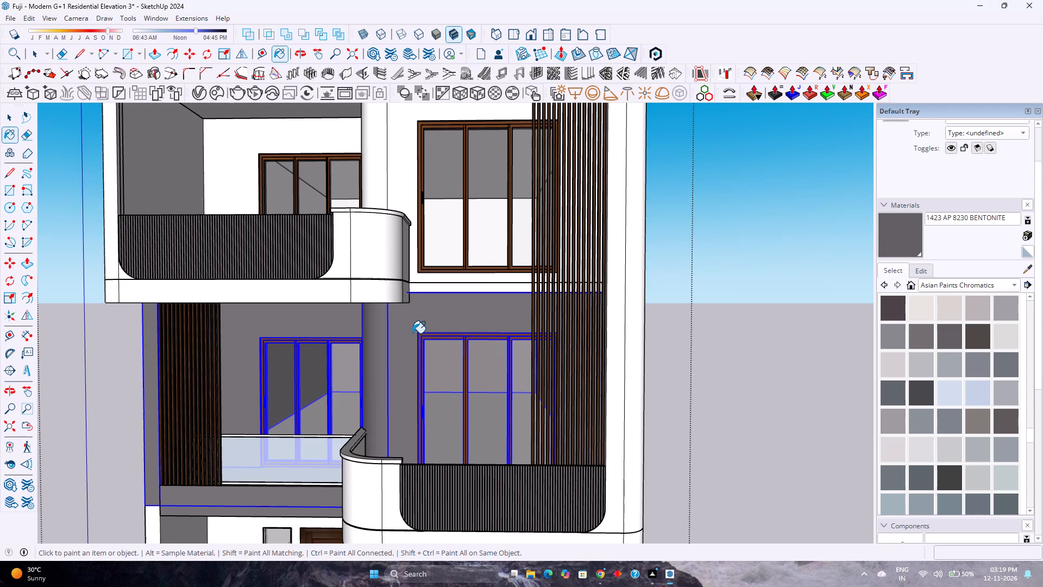
pyautogui.keyDown('shift'); pyautogui.moveTo(519, 295); pyautogui.dragTo(481, 336, button='middle'); pyautogui.keyUp('shift')
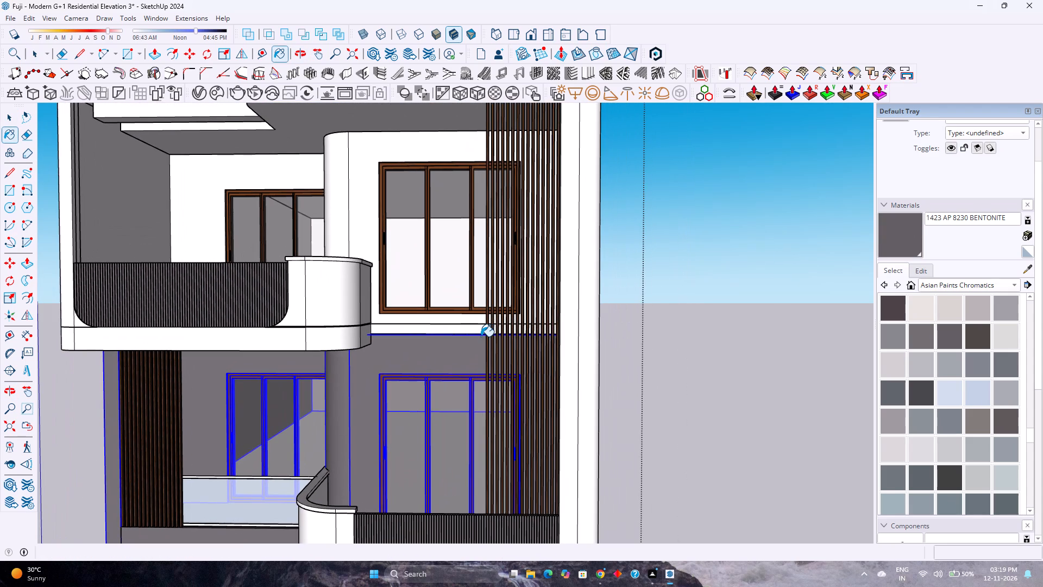
pyautogui.press('space')
pyautogui.click(658, 326)
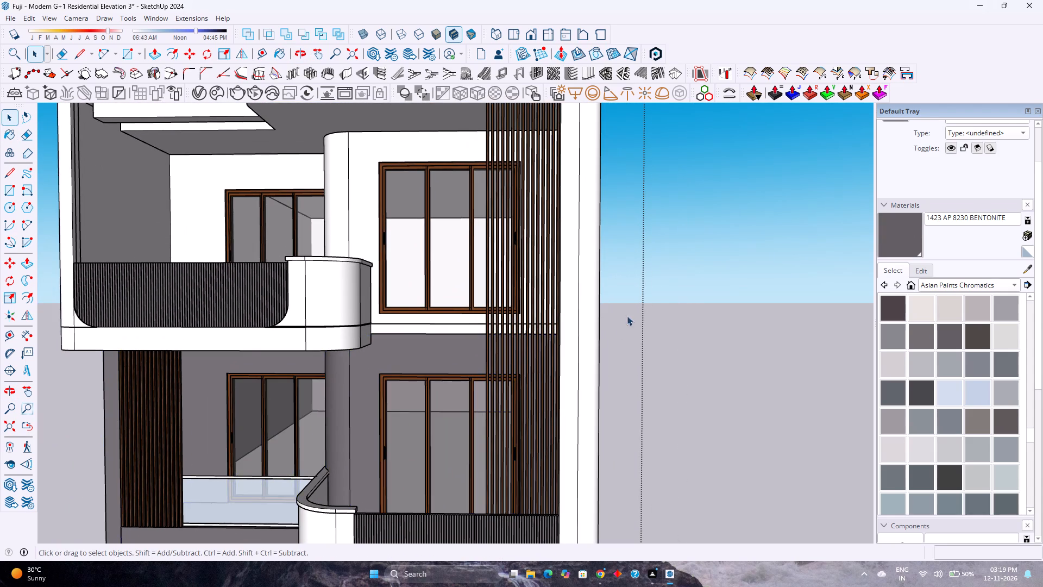
# Open the slab group above the first floor and draw a vertical line closing the fascia strip's end beside the curved balcony.
pyautogui.scroll(3, 416, 311)
pyautogui.doubleClick(401, 332)
pyautogui.scroll(2, 401, 332)
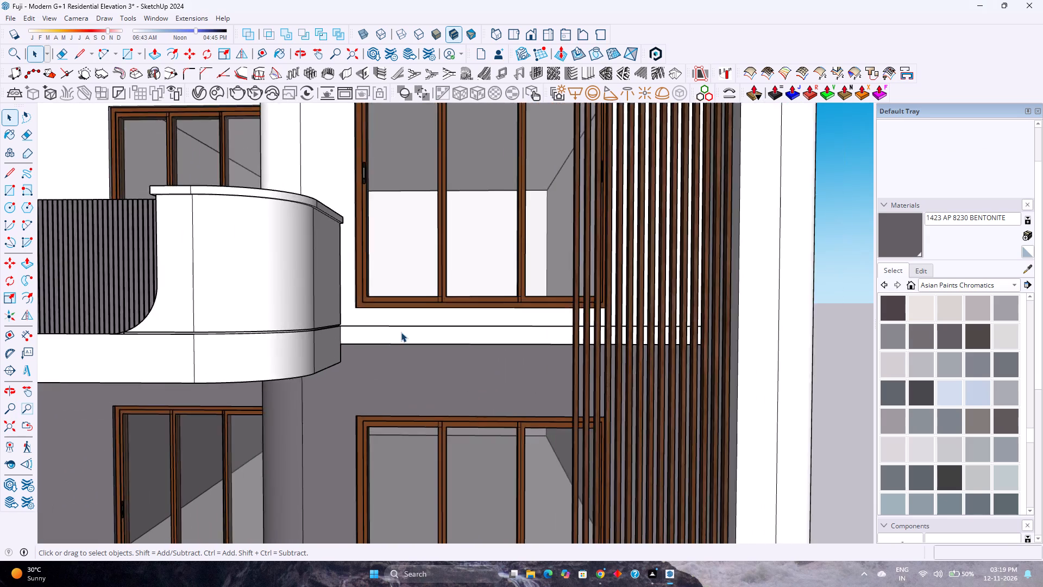
pyautogui.scroll(3, 401, 332)
pyautogui.moveTo(403, 331); pyautogui.dragTo(388, 367, button='middle')
pyautogui.middleClick(388, 367)
pyautogui.scroll(1, 388, 367)
pyautogui.doubleClick(389, 337)
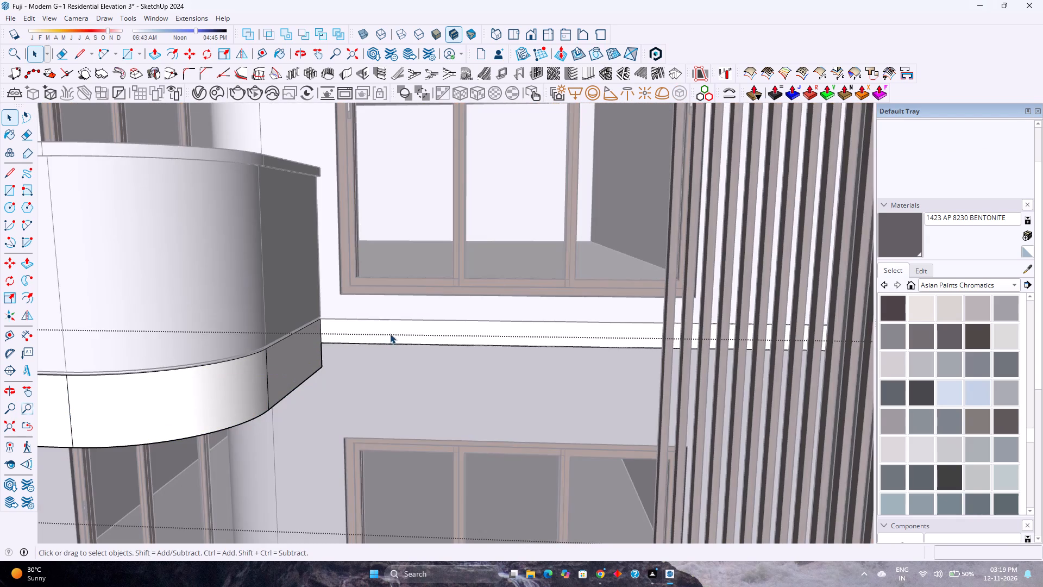
pyautogui.click(391, 332)
pyautogui.keyDown('shift'); pyautogui.moveTo(467, 326); pyautogui.dragTo(323, 349, button='middle'); pyautogui.keyUp('shift')
pyautogui.keyDown('shift'); pyautogui.middleClick(322, 350); pyautogui.keyUp('shift')
pyautogui.moveTo(329, 353); pyautogui.dragTo(527, 379, button='middle')
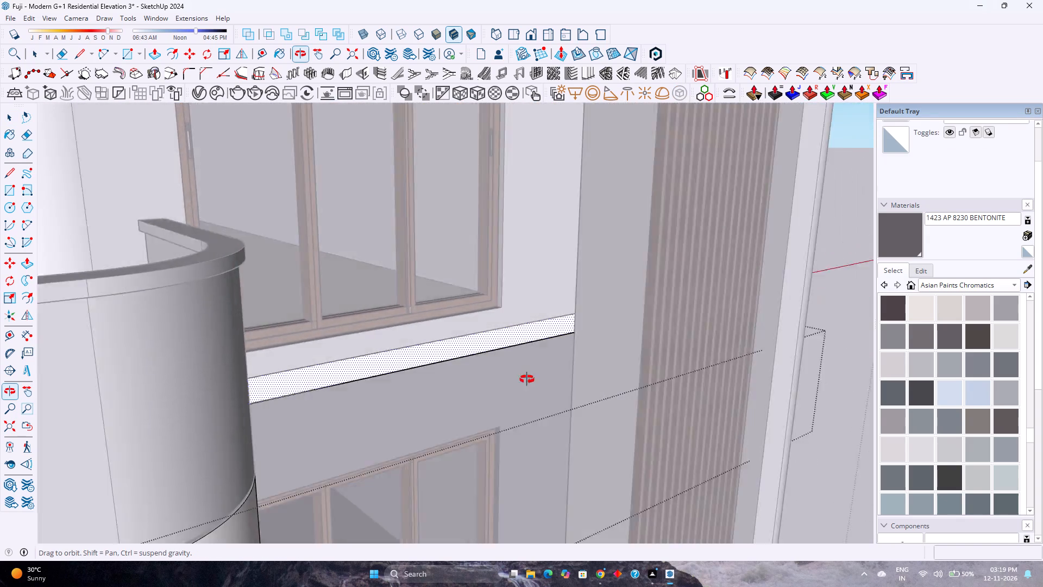
pyautogui.moveTo(527, 379); pyautogui.dragTo(339, 388, button='middle')
pyautogui.middleClick(339, 388)
pyautogui.press('l')
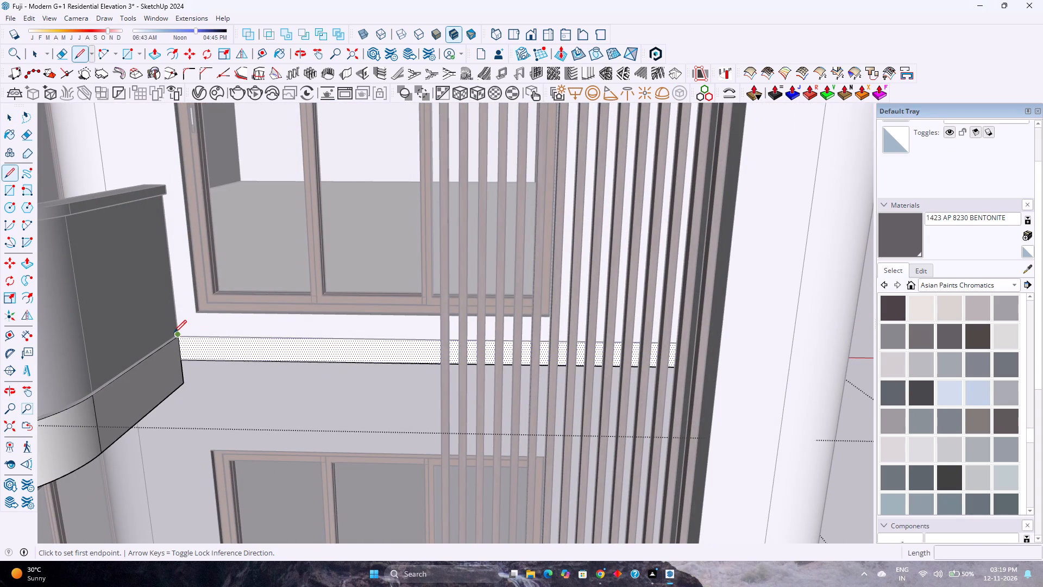
pyautogui.scroll(11, 178, 339)
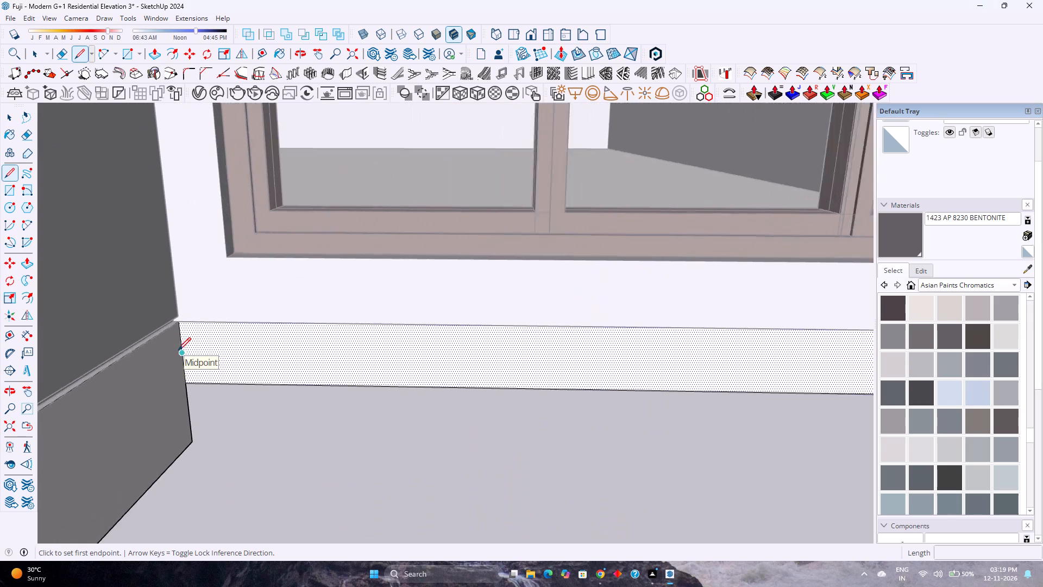
pyautogui.scroll(2, 178, 350)
pyautogui.moveTo(178, 351); pyautogui.dragTo(136, 332, button='middle')
pyautogui.click(189, 387)
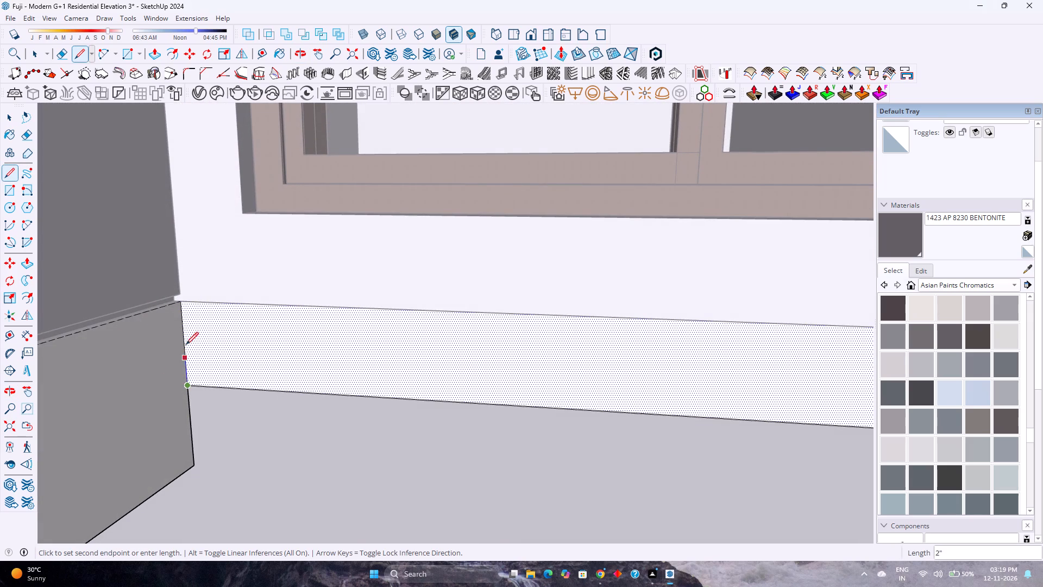
pyautogui.click(183, 301)
# Paint the straight fascia strip below the upper-floor window with 1423 AP 8230 BENTONITE and close the slab group.
pyautogui.scroll(-9, 255, 339)
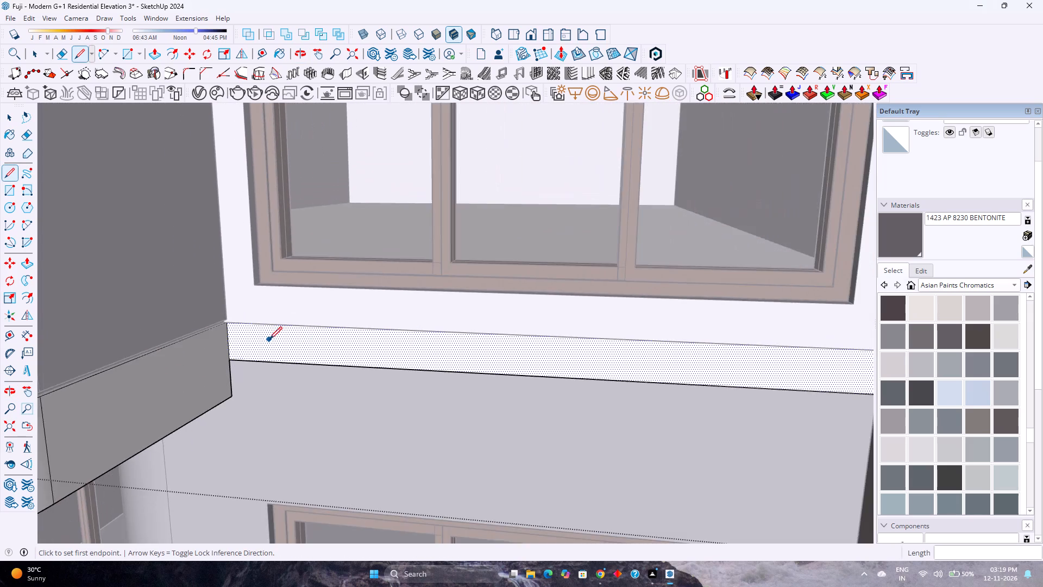
pyautogui.scroll(-11, 269, 339)
pyautogui.click(893, 251)
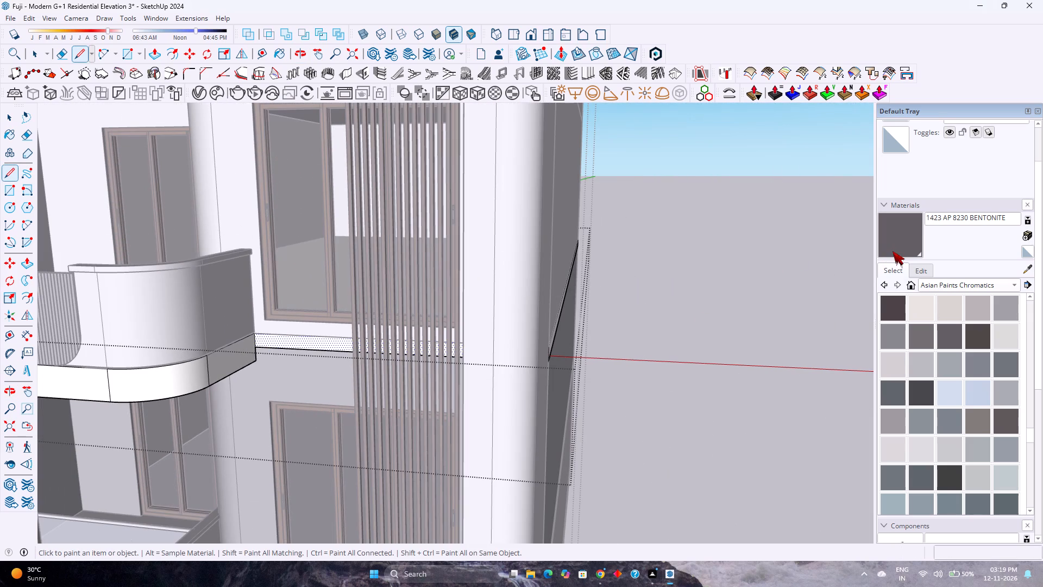
pyautogui.click(274, 339)
pyautogui.moveTo(275, 364); pyautogui.dragTo(417, 233, button='middle')
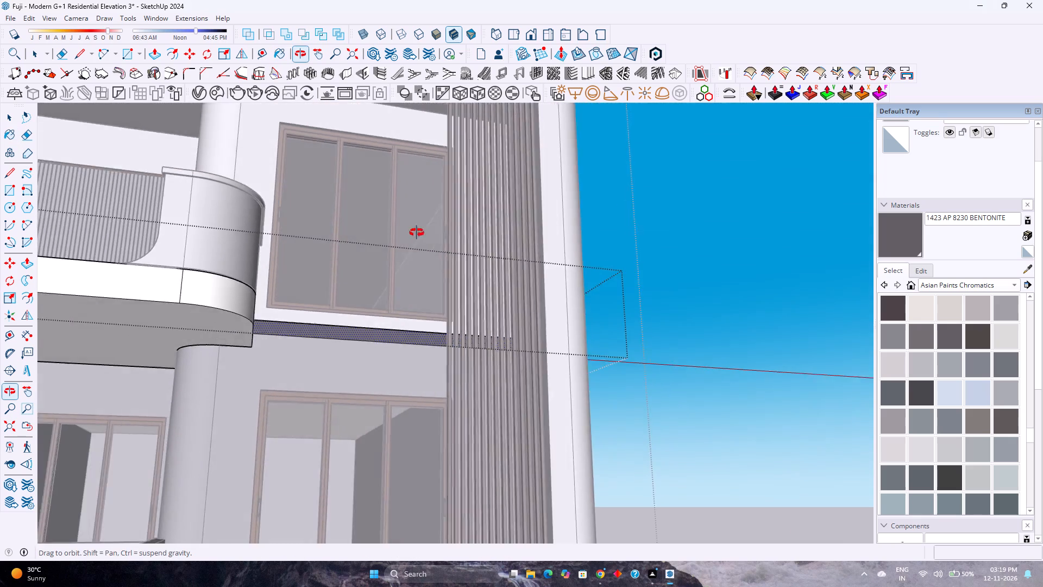
pyautogui.moveTo(417, 233); pyautogui.dragTo(351, 393, button='middle')
pyautogui.scroll(4, 346, 365)
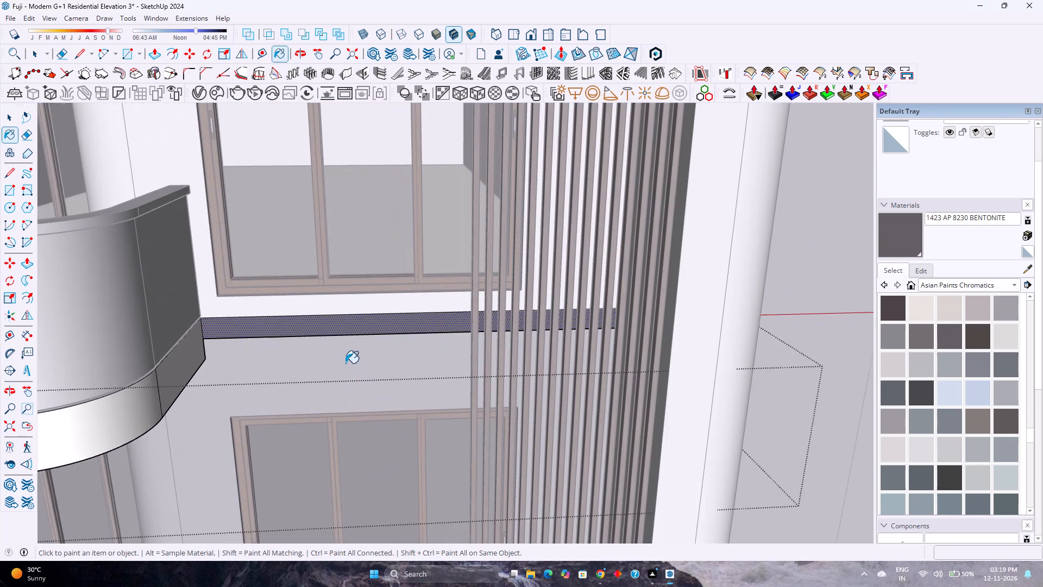
pyautogui.press('space')
pyautogui.scroll(2, 345, 363)
pyautogui.press('Escape')
# Examine the whole front elevation, including the Bentonite first-floor walls and fascia strips against the white surfaces.
pyautogui.scroll(-9, 345, 363)
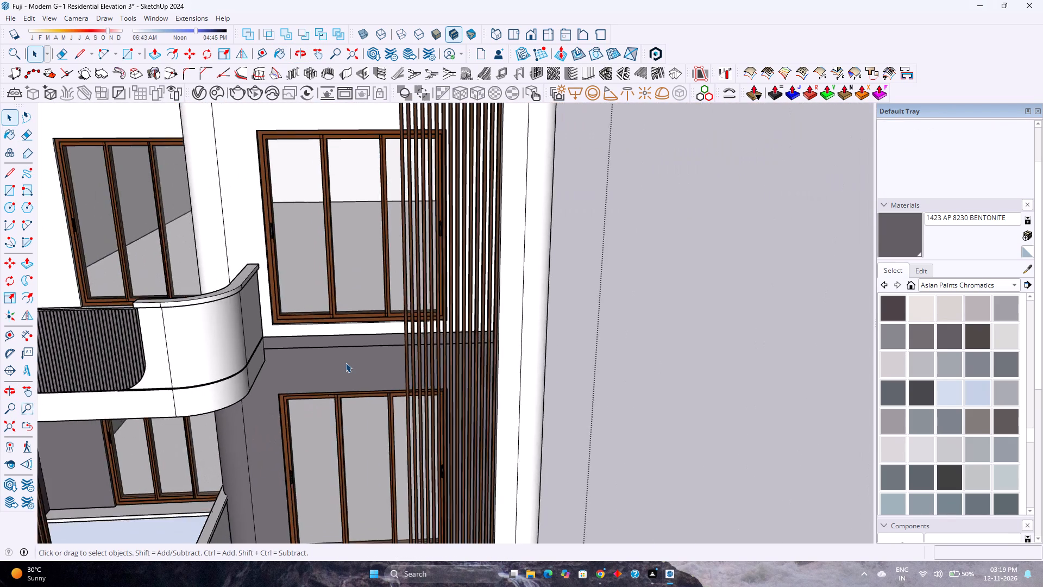
pyautogui.scroll(-6, 345, 363)
pyautogui.keyDown('shift'); pyautogui.moveTo(320, 399); pyautogui.dragTo(373, 333, button='middle'); pyautogui.keyUp('shift')
pyautogui.moveTo(358, 391); pyautogui.dragTo(386, 340, button='middle')
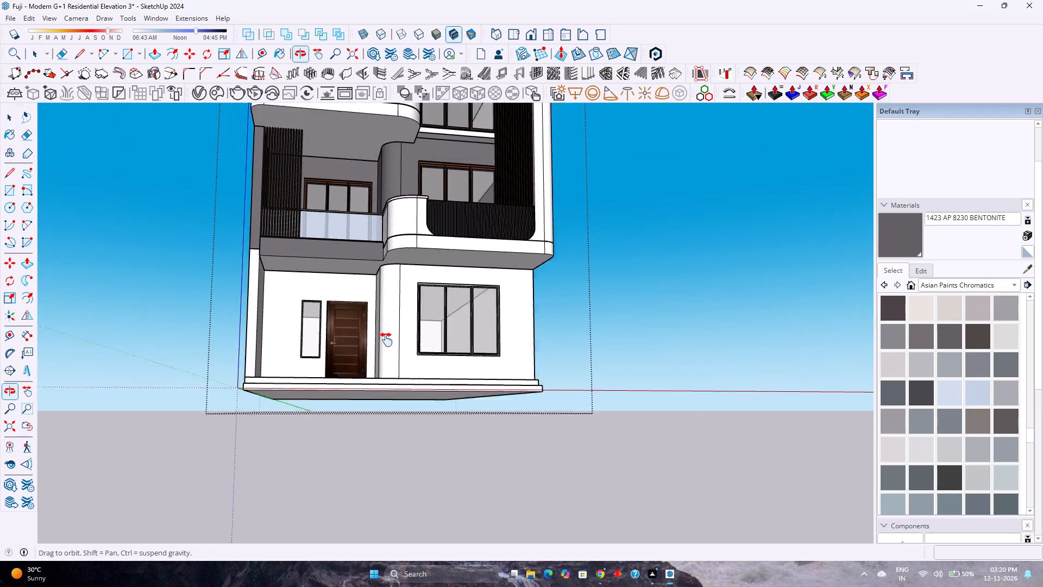
pyautogui.moveTo(386, 340); pyautogui.dragTo(379, 428, button='middle')
pyautogui.scroll(-3, 374, 423)
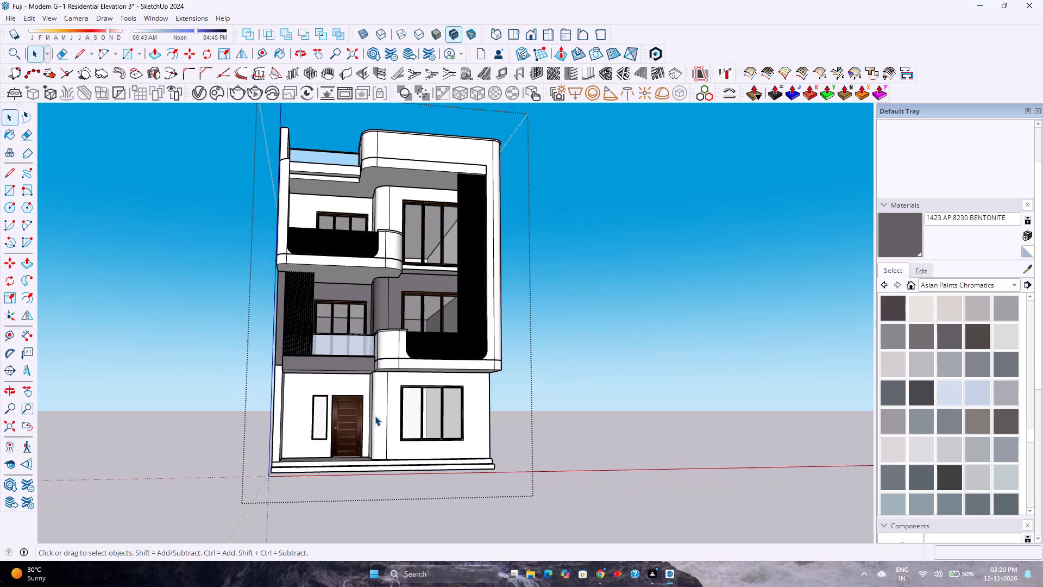
pyautogui.scroll(-2, 375, 416)
pyautogui.click(570, 409)
pyautogui.scroll(3, 467, 322)
pyautogui.keyDown('shift'); pyautogui.moveTo(466, 321); pyautogui.dragTo(511, 387, button='middle'); pyautogui.keyUp('shift')
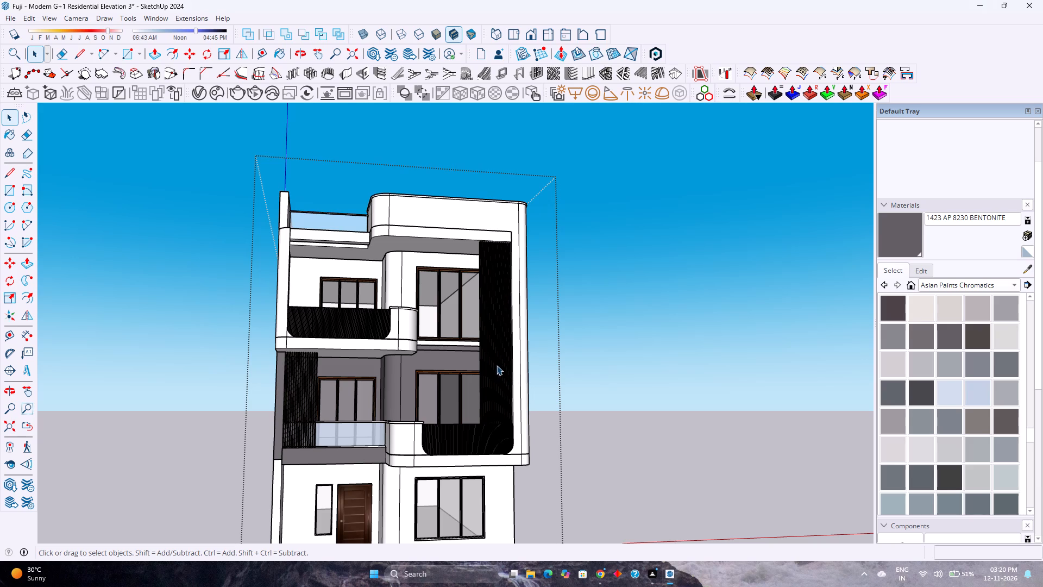
pyautogui.scroll(-1, 360, 407)
pyautogui.scroll(3, 411, 366)
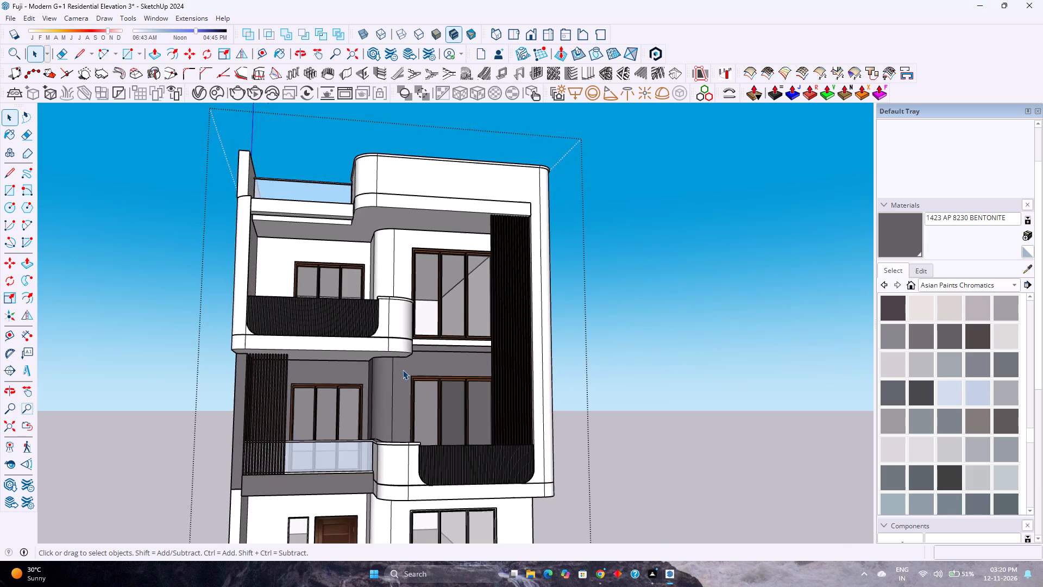
pyautogui.scroll(-1, 398, 348)
pyautogui.scroll(2, 396, 326)
pyautogui.scroll(-2, 396, 325)
pyautogui.scroll(1, 396, 339)
pyautogui.scroll(-3, 396, 339)
pyautogui.scroll(1, 396, 339)
pyautogui.scroll(-3, 396, 338)
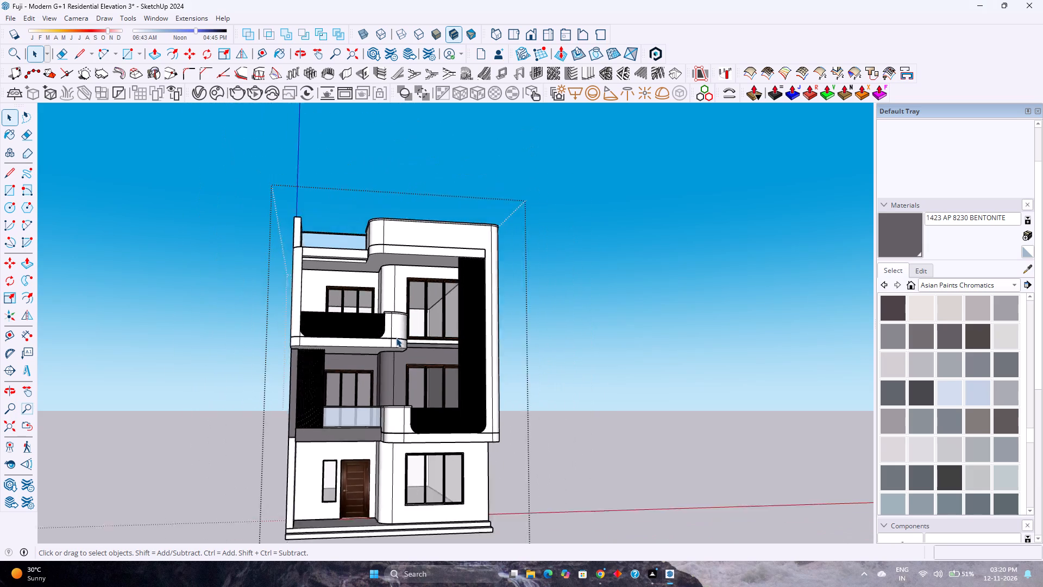
pyautogui.scroll(-1, 396, 338)
pyautogui.scroll(3, 409, 421)
# Open the first-floor slab group and select its underside face above the entrance and ground-floor window.
pyautogui.moveTo(395, 409); pyautogui.dragTo(433, 320, button='middle')
pyautogui.scroll(3, 443, 334)
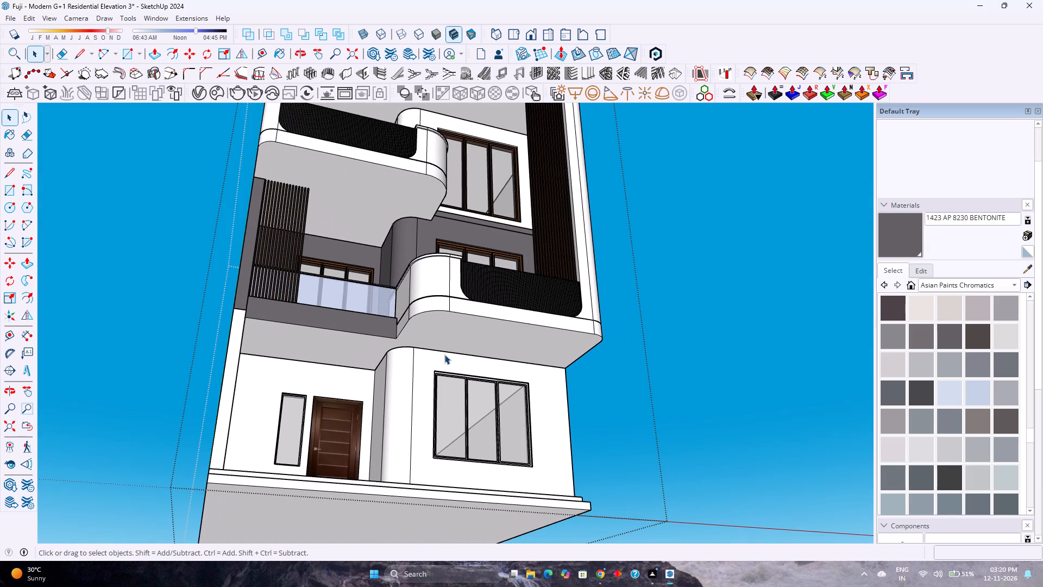
pyautogui.doubleClick(454, 340)
pyautogui.click(454, 340)
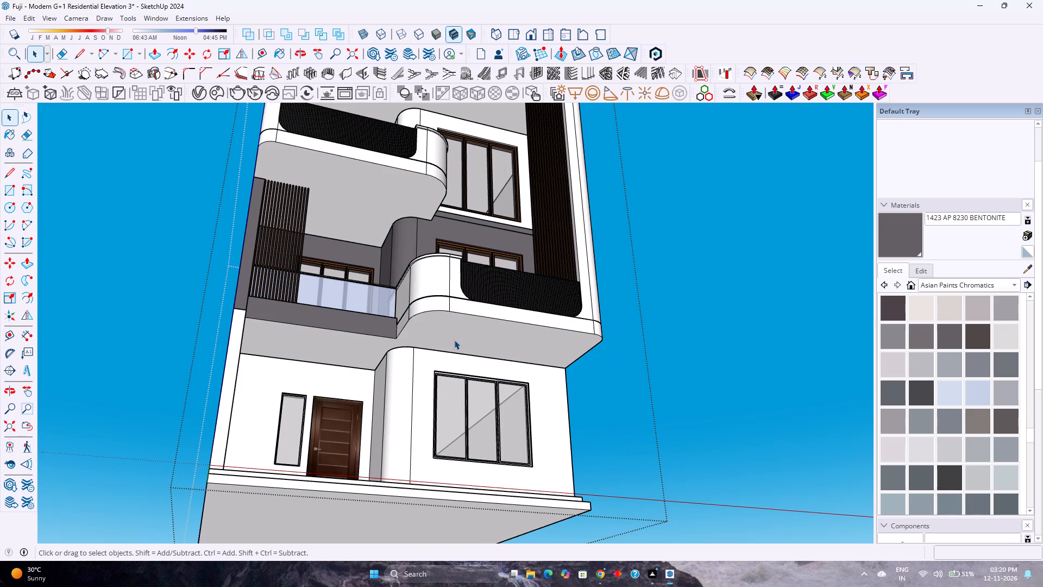
pyautogui.doubleClick(454, 340)
pyautogui.click(454, 340)
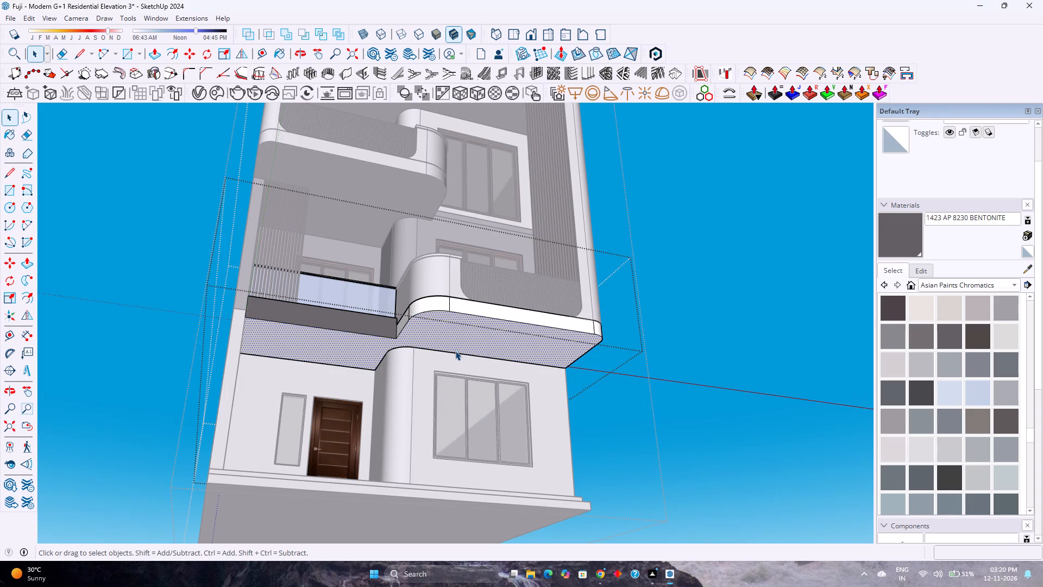
pyautogui.scroll(8, 456, 351)
pyautogui.scroll(5, 412, 352)
pyautogui.click(687, 317)
pyautogui.scroll(6, 423, 367)
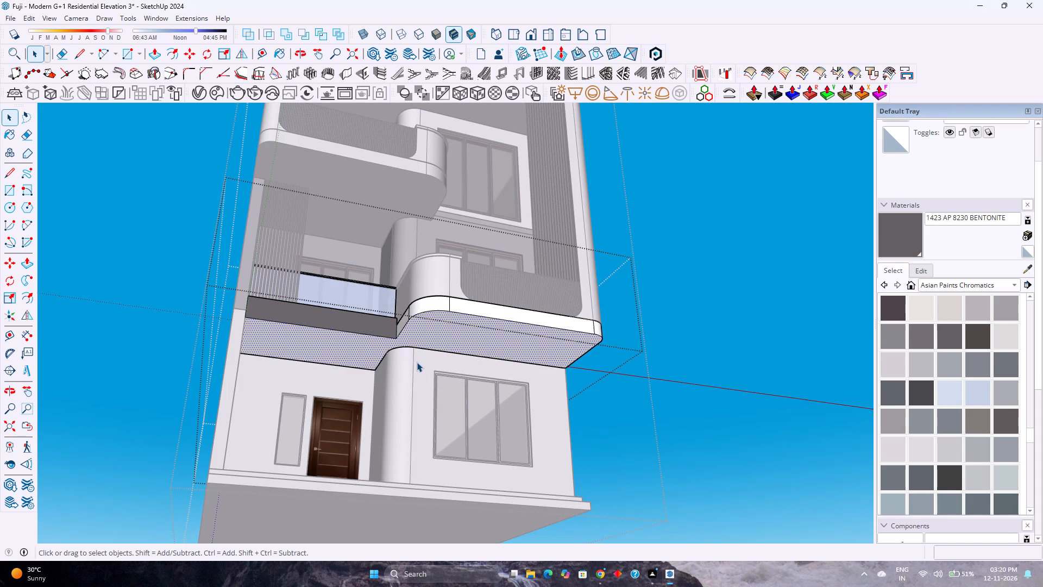
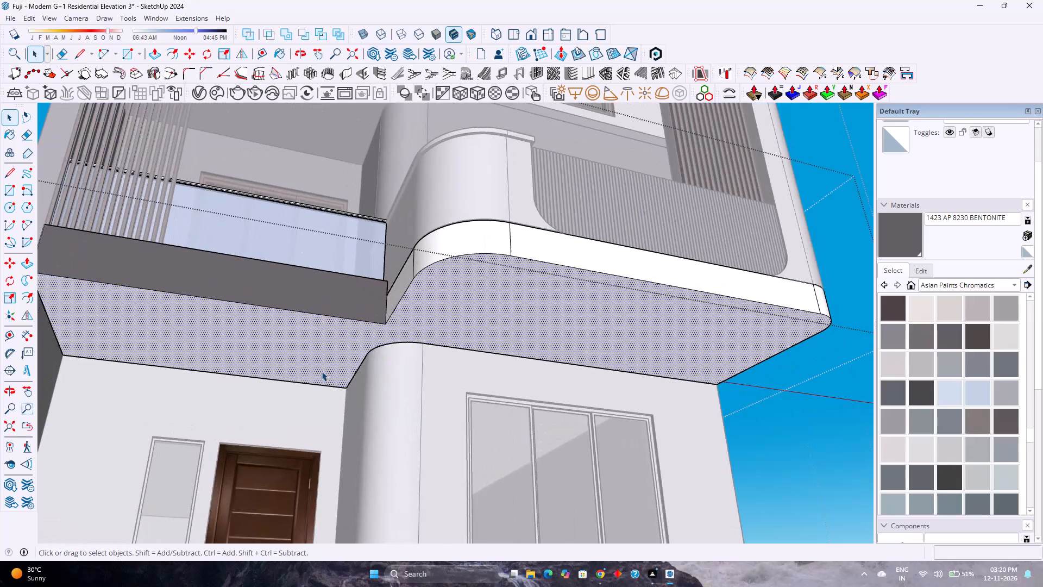
# Offset the outline of the first-floor slab's underside face inward by 2 inches.
pyautogui.moveTo(324, 417); pyautogui.dragTo(302, 389, button='middle')
pyautogui.middleClick(302, 389)
pyautogui.scroll(-5, 302, 380)
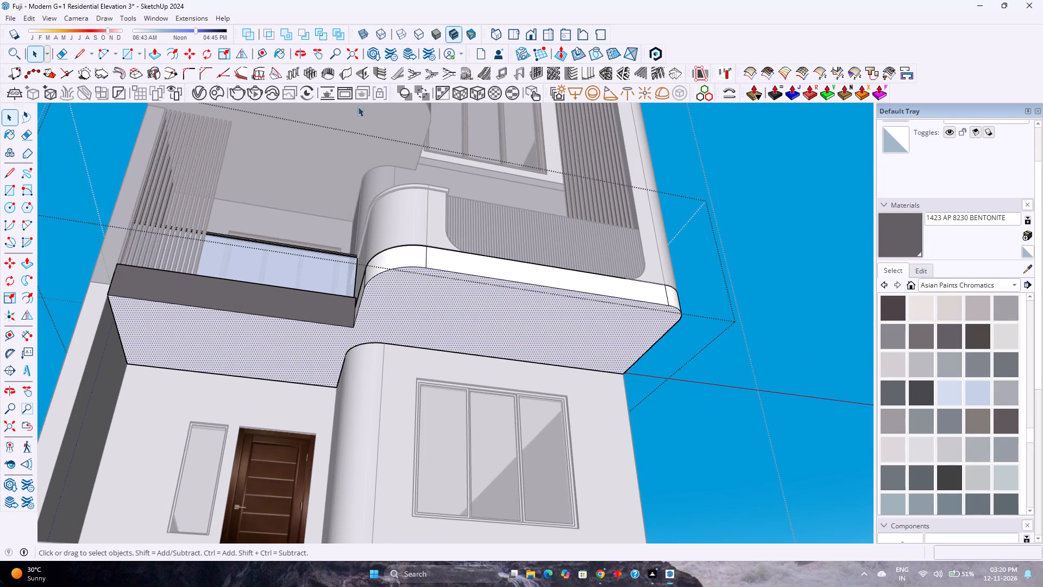
pyautogui.click(179, 53)
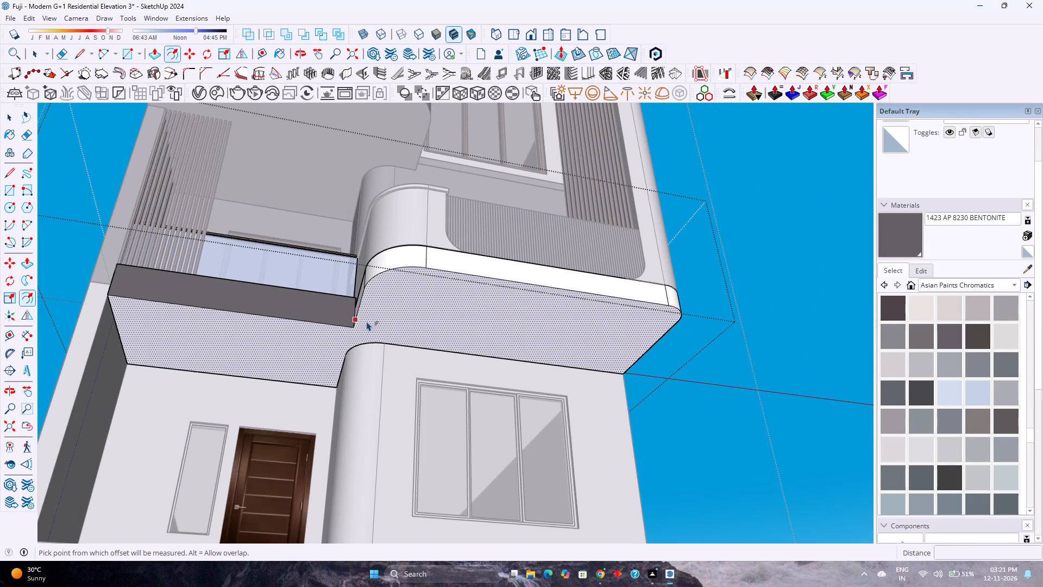
pyautogui.click(361, 320)
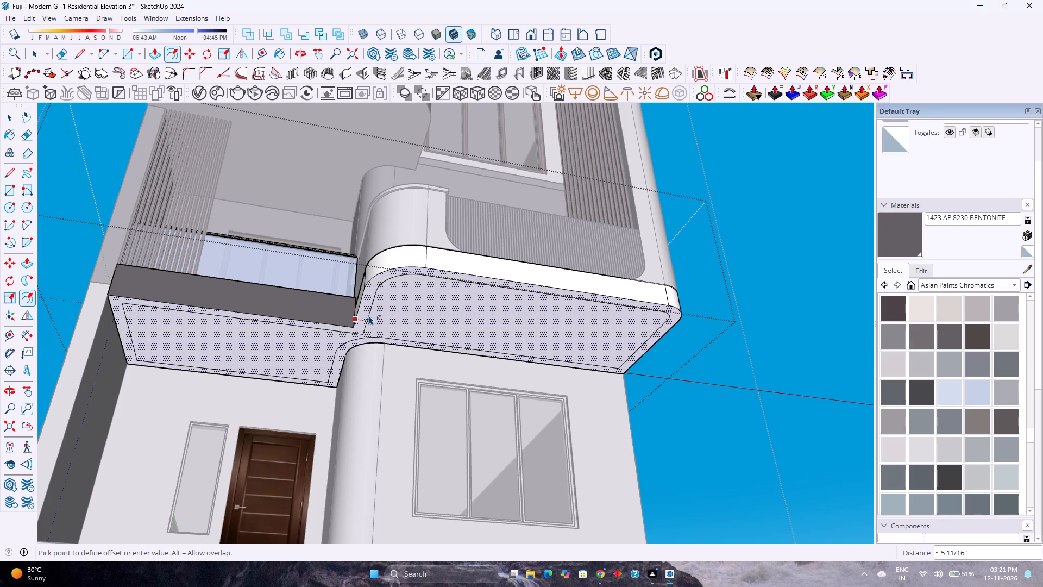
pyautogui.press('1')
pyautogui.press('Return')
pyautogui.press('2')
pyautogui.press('Return')
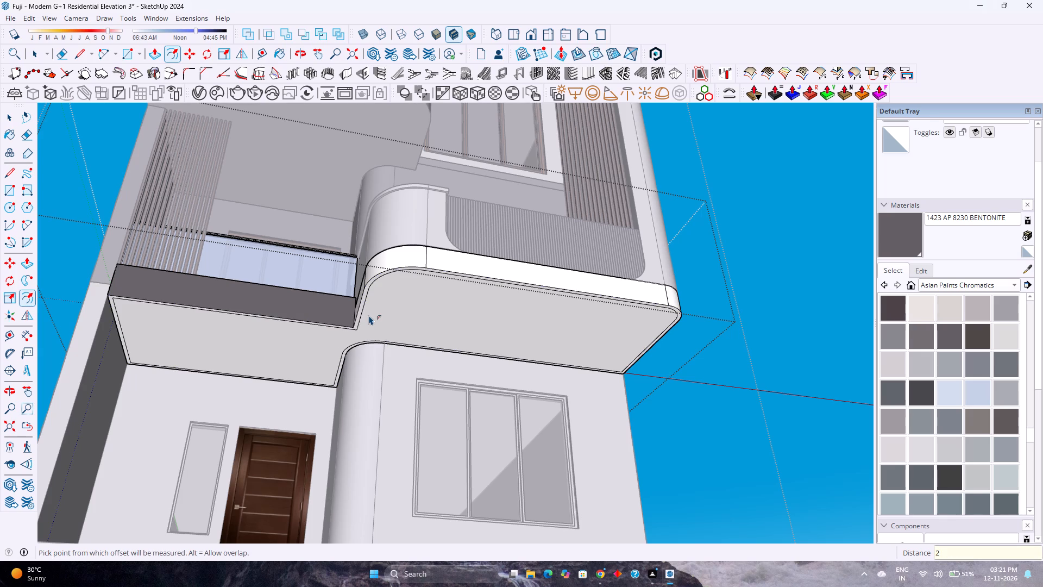
pyautogui.press('space')
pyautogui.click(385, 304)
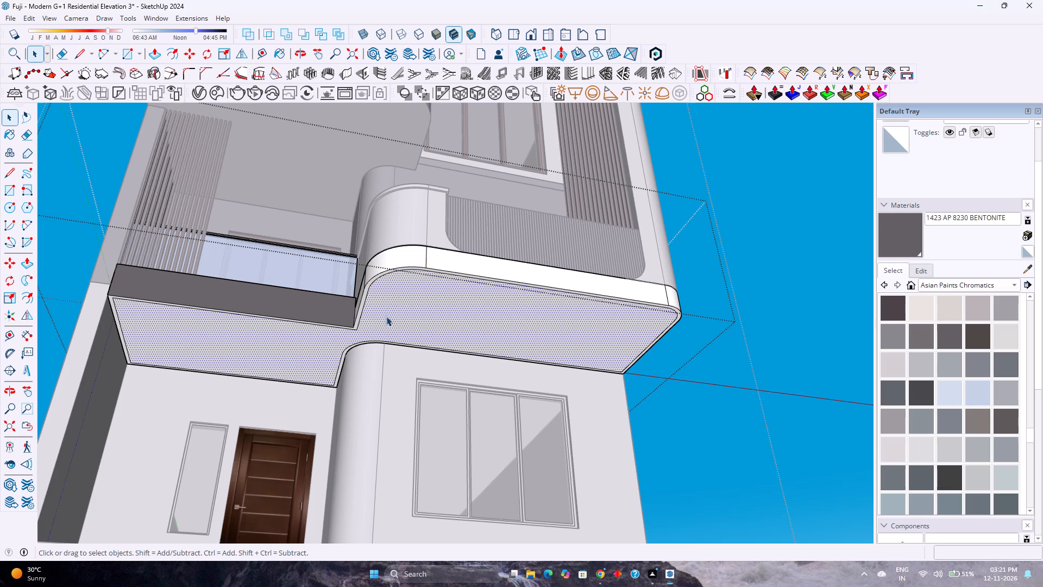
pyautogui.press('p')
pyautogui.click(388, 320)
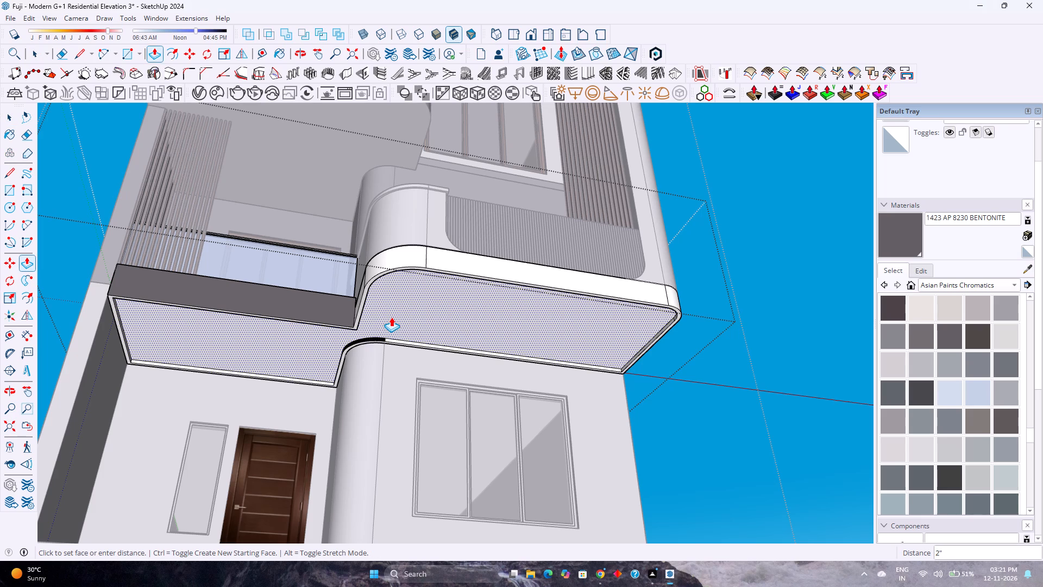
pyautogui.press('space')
# Weld the selected inner and outer curve edges of the underside border where it rounds the curved wall beside the entrance.
pyautogui.scroll(5, 359, 357)
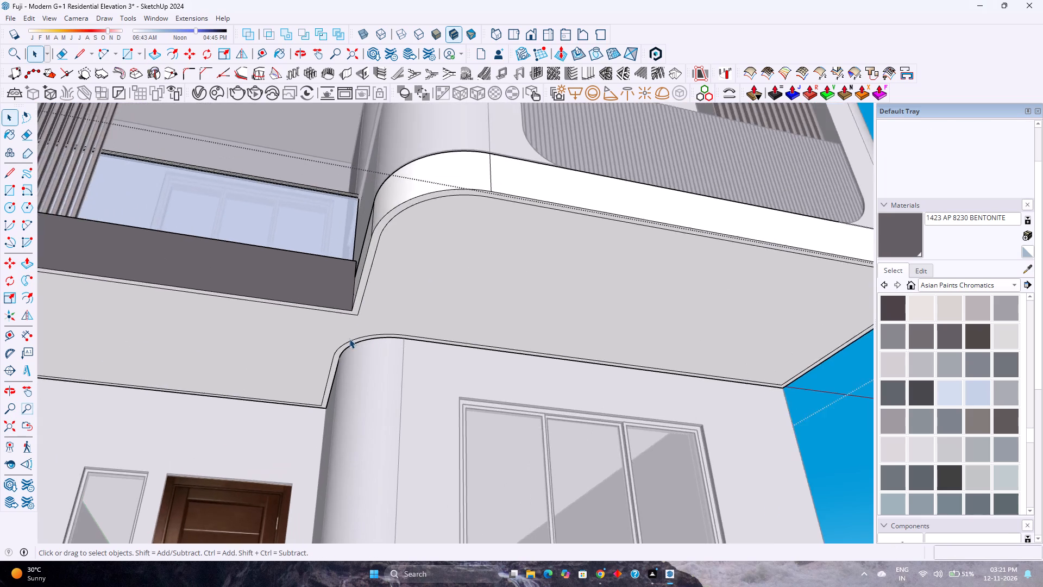
pyautogui.scroll(2, 349, 339)
pyautogui.moveTo(345, 326); pyautogui.dragTo(353, 297, button='middle')
pyautogui.moveTo(298, 320); pyautogui.dragTo(424, 335)
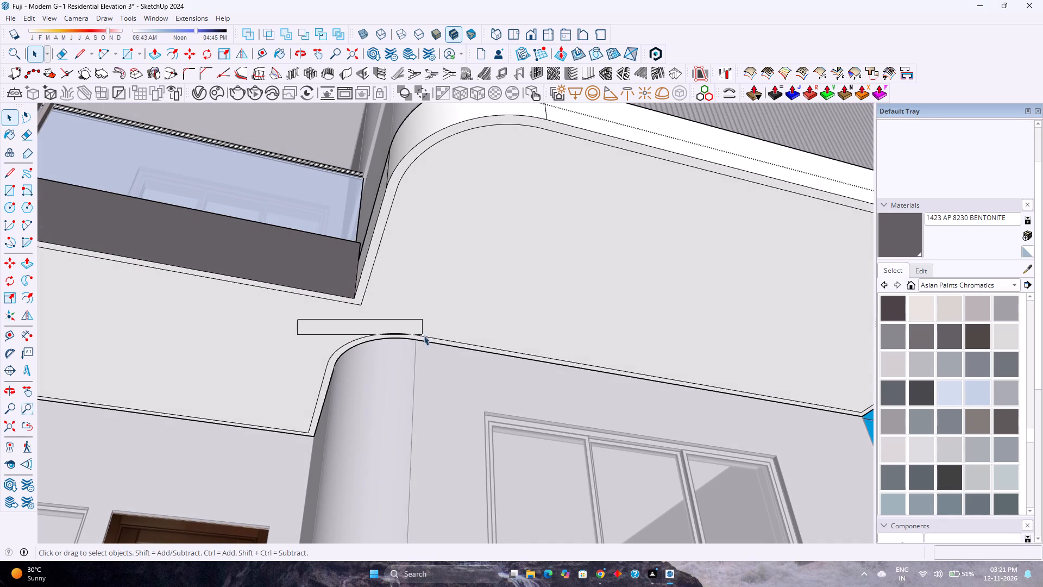
pyautogui.moveTo(424, 335); pyautogui.dragTo(444, 365)
pyautogui.scroll(3, 373, 338)
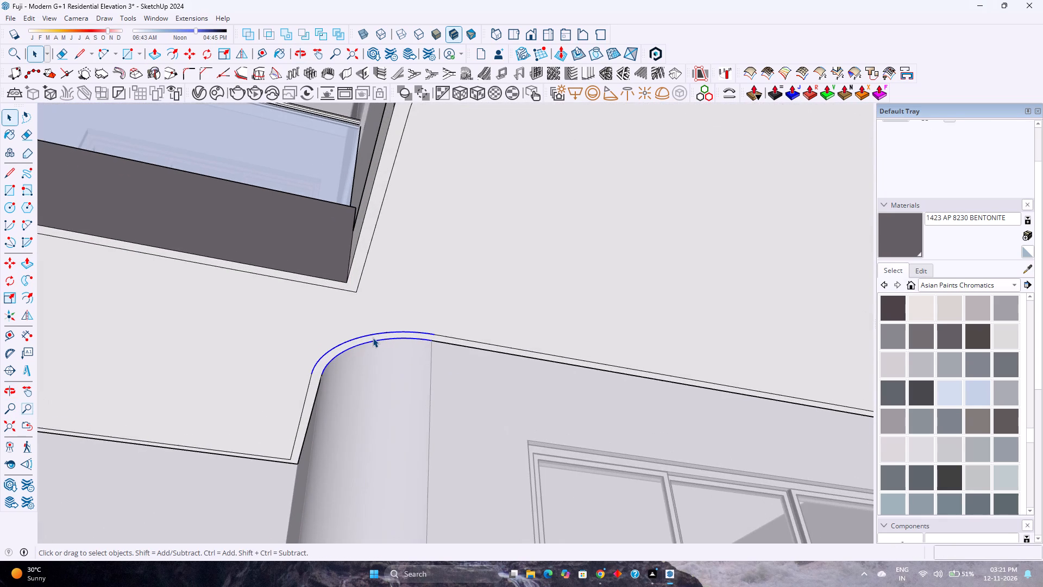
pyautogui.moveTo(260, 314); pyautogui.dragTo(472, 401)
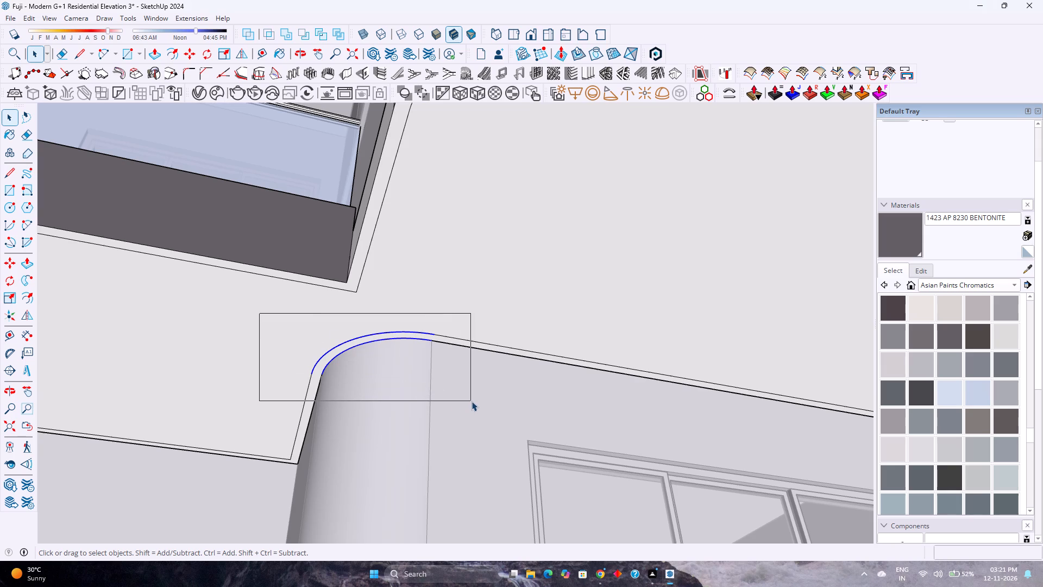
pyautogui.moveTo(472, 401); pyautogui.dragTo(472, 401)
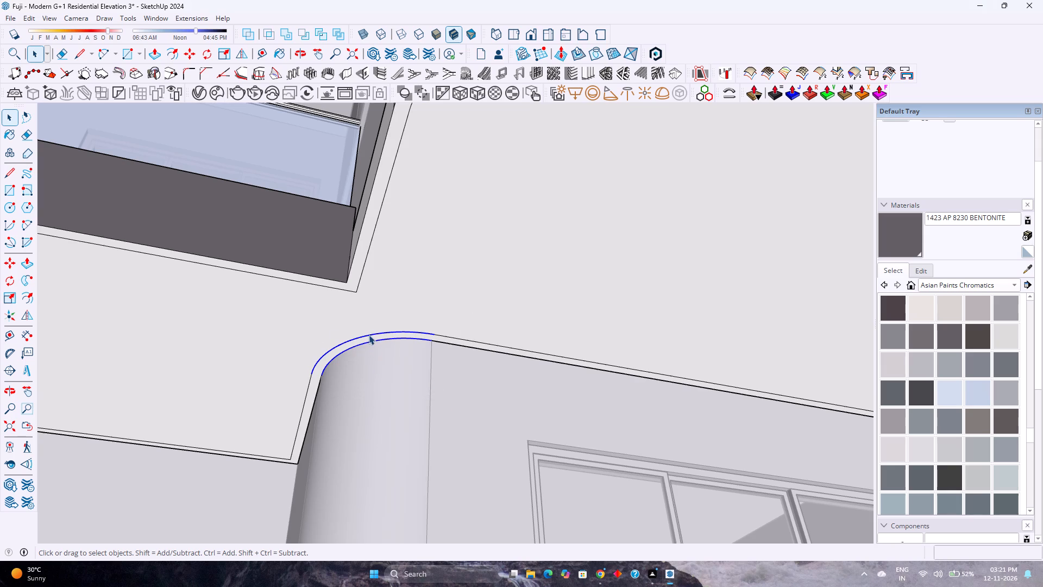
pyautogui.rightClick(369, 335)
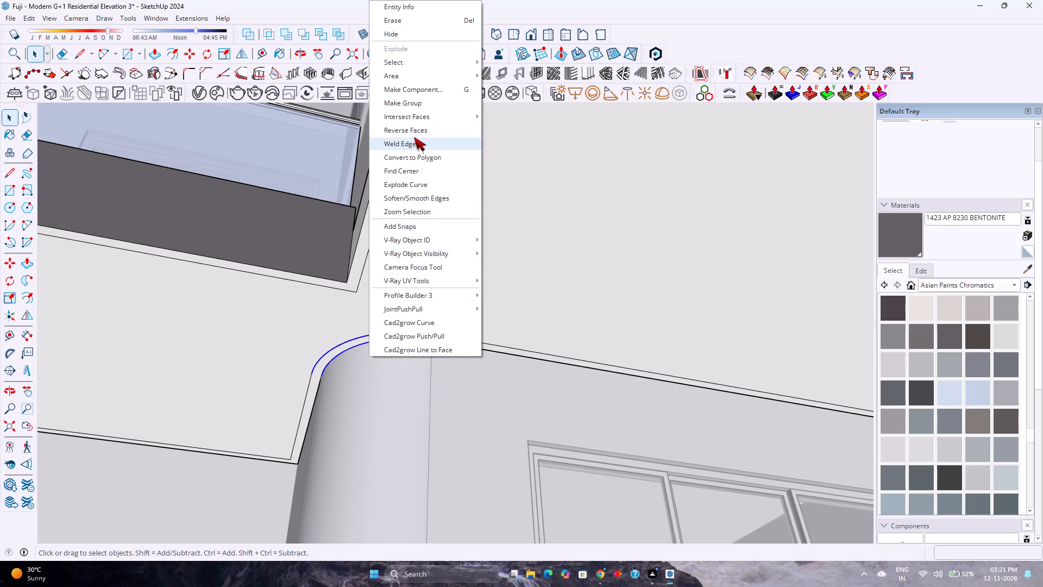
pyautogui.click(416, 144)
# Recess the slab's inner underside face 2 inches upward with Push/Pull, leaving the narrow border around it.
pyautogui.scroll(-8, 365, 369)
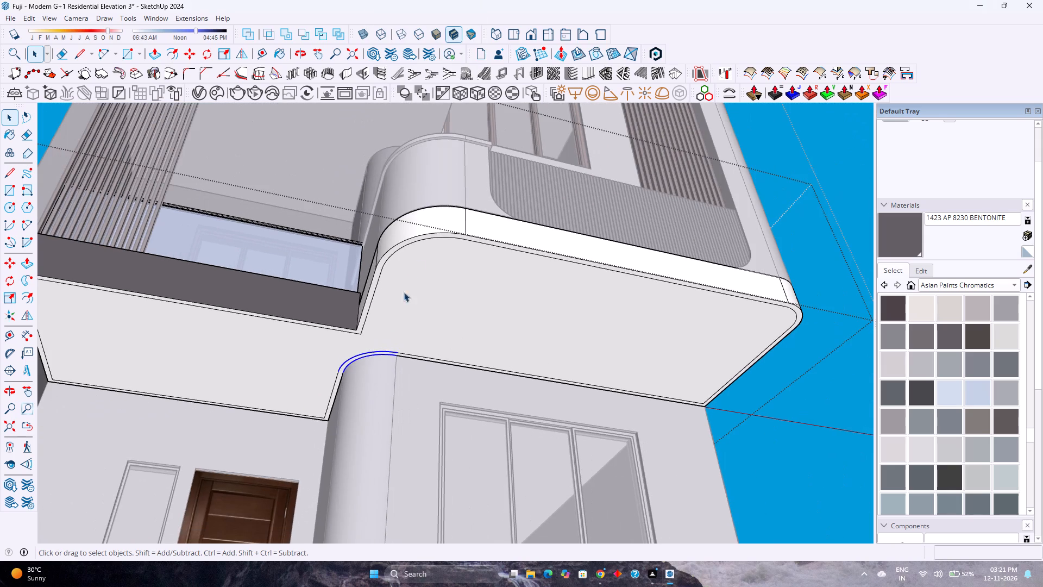
pyautogui.click(420, 241)
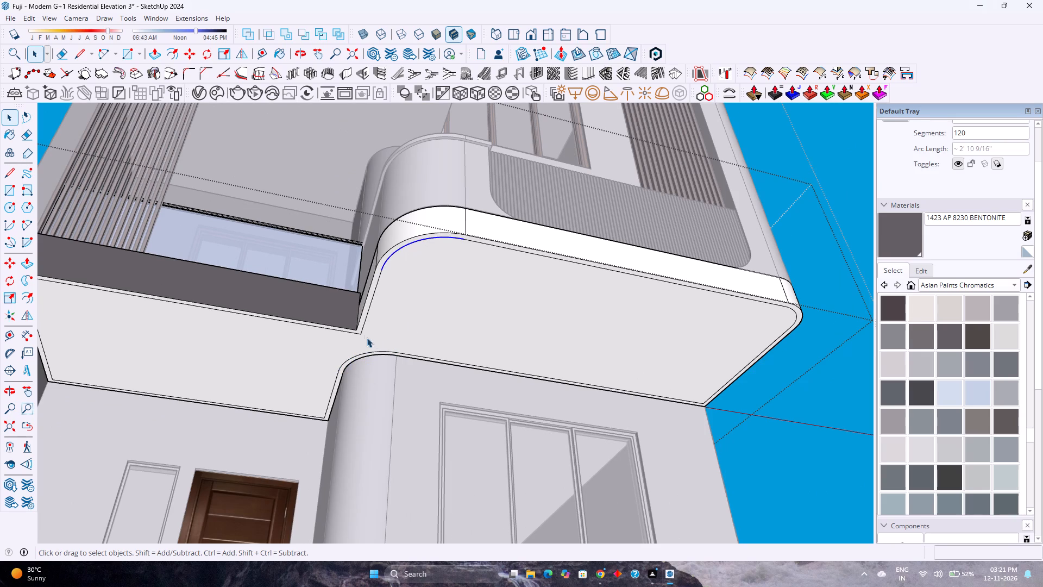
pyautogui.click(432, 313)
pyautogui.press('p')
pyautogui.click(432, 313)
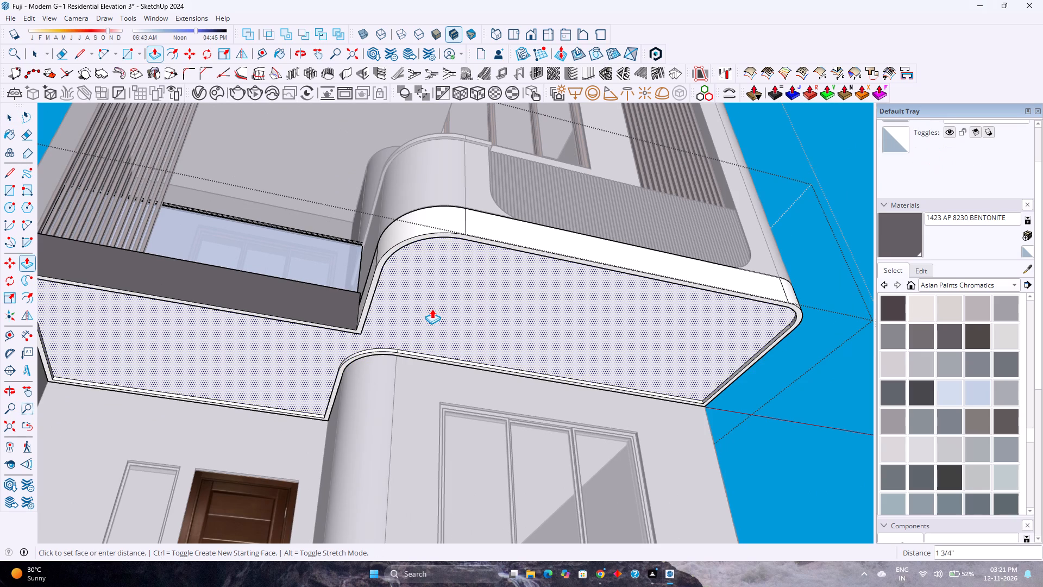
pyautogui.press('1')
pyautogui.press('Return')
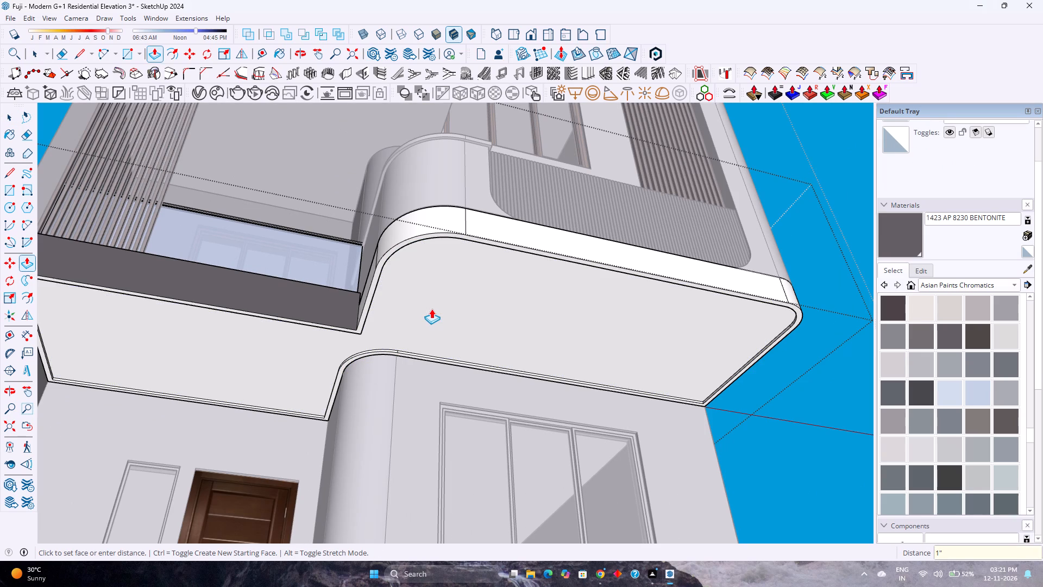
pyautogui.press('2')
pyautogui.press('Return')
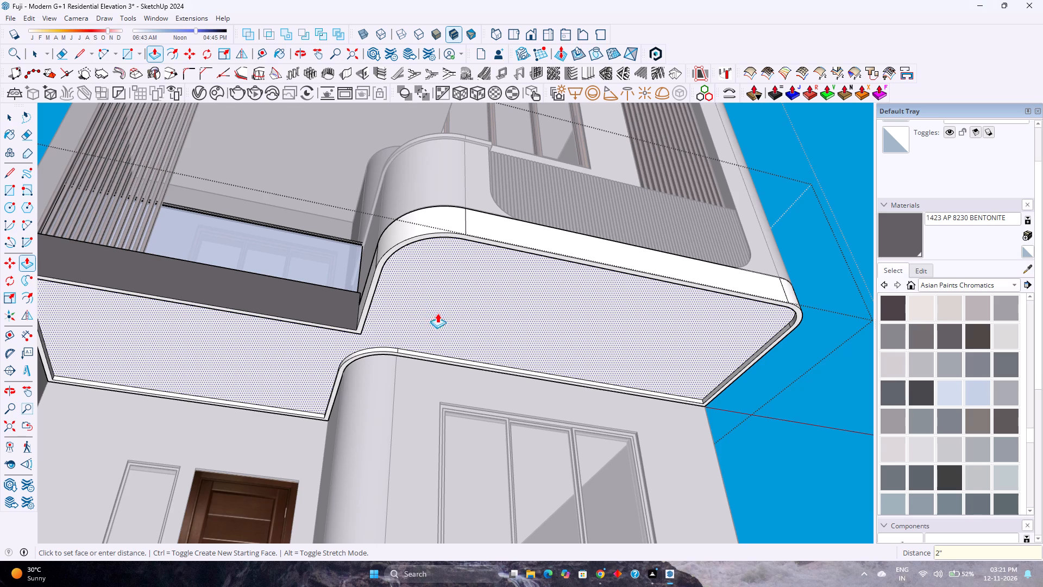
# Examine the recessed slab underside and its border from the front and from below.
pyautogui.scroll(4, 435, 316)
pyautogui.scroll(-3, 429, 297)
pyautogui.scroll(4, 429, 297)
pyautogui.scroll(-4, 429, 302)
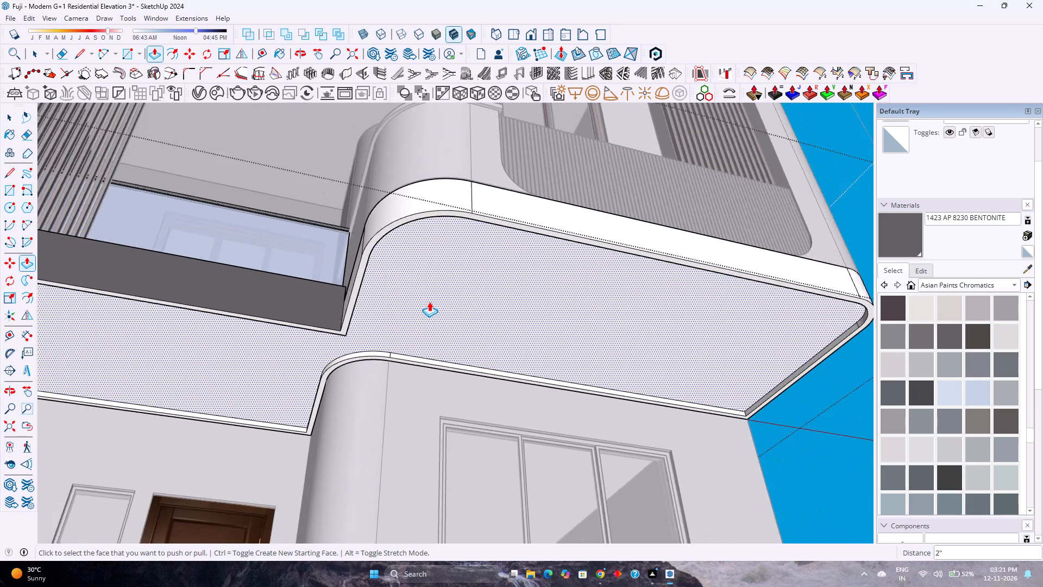
pyautogui.scroll(-6, 429, 302)
pyautogui.moveTo(429, 302); pyautogui.dragTo(274, 397, button='middle')
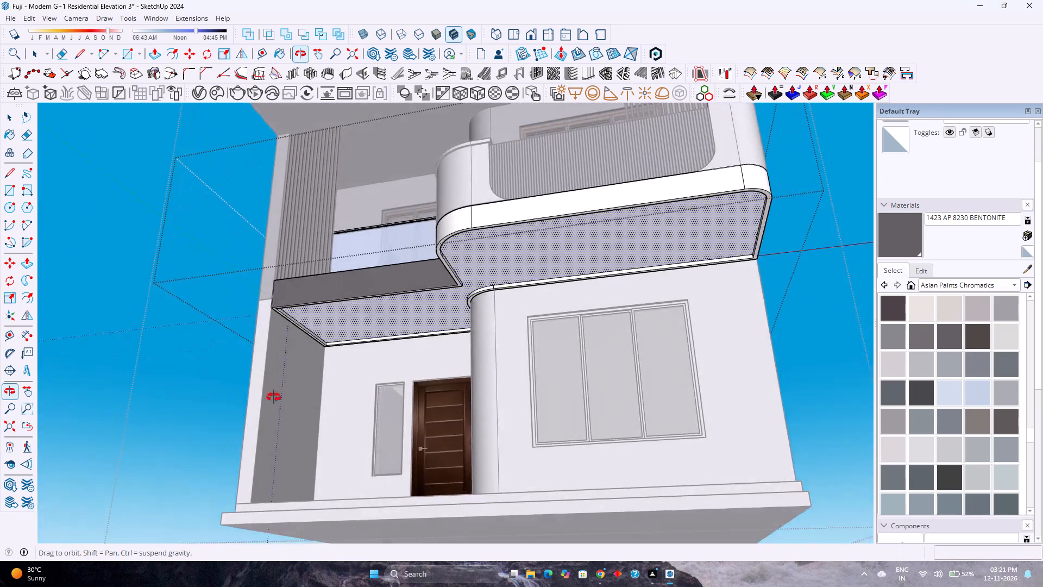
pyautogui.moveTo(274, 397); pyautogui.dragTo(416, 288, button='middle')
# Offset the outline of the recessed underside face inward by 2 inches.
pyautogui.press('space')
pyautogui.click(439, 320)
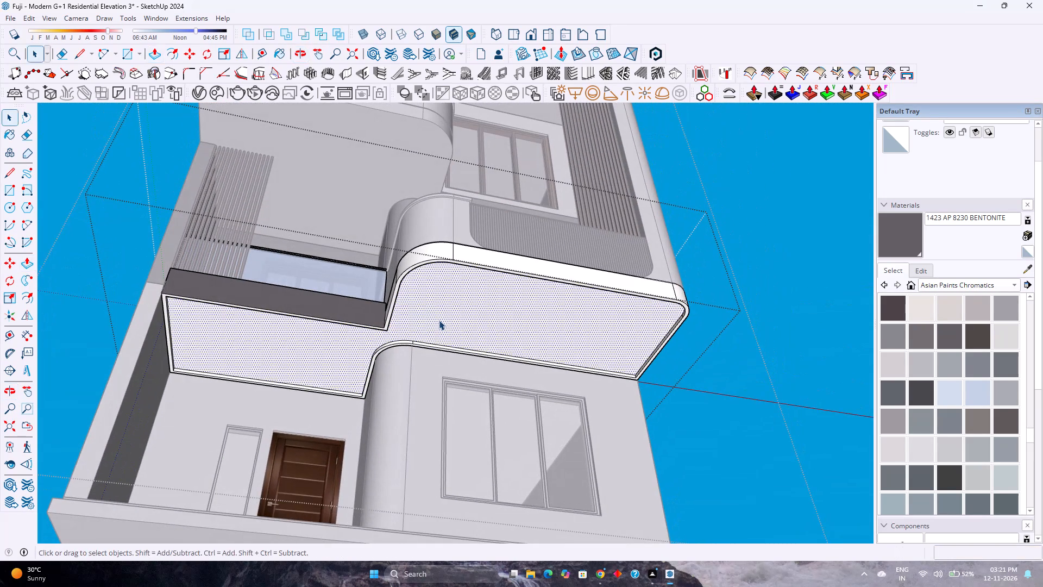
pyautogui.click(176, 58)
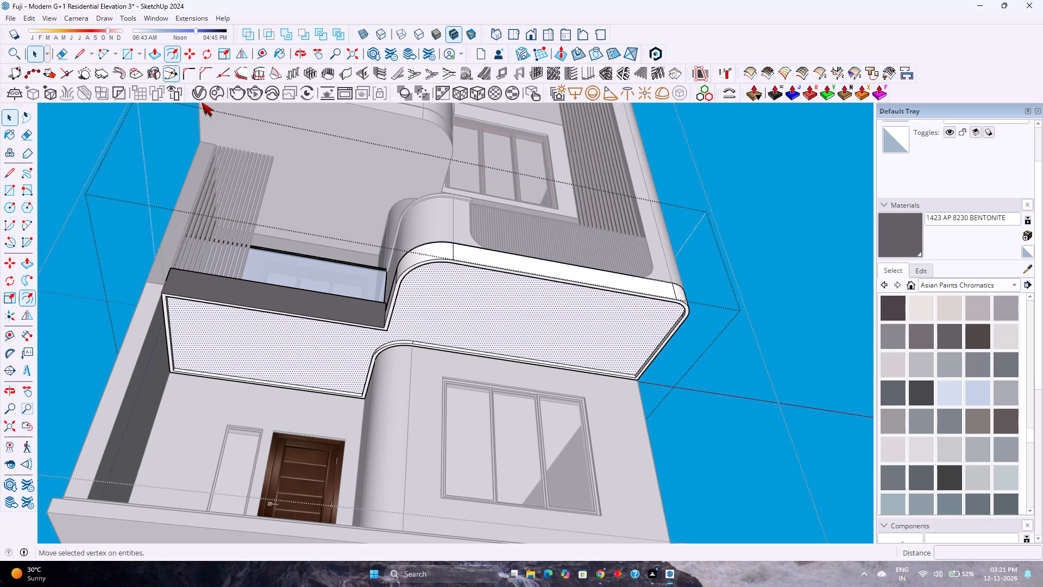
pyautogui.click(435, 303)
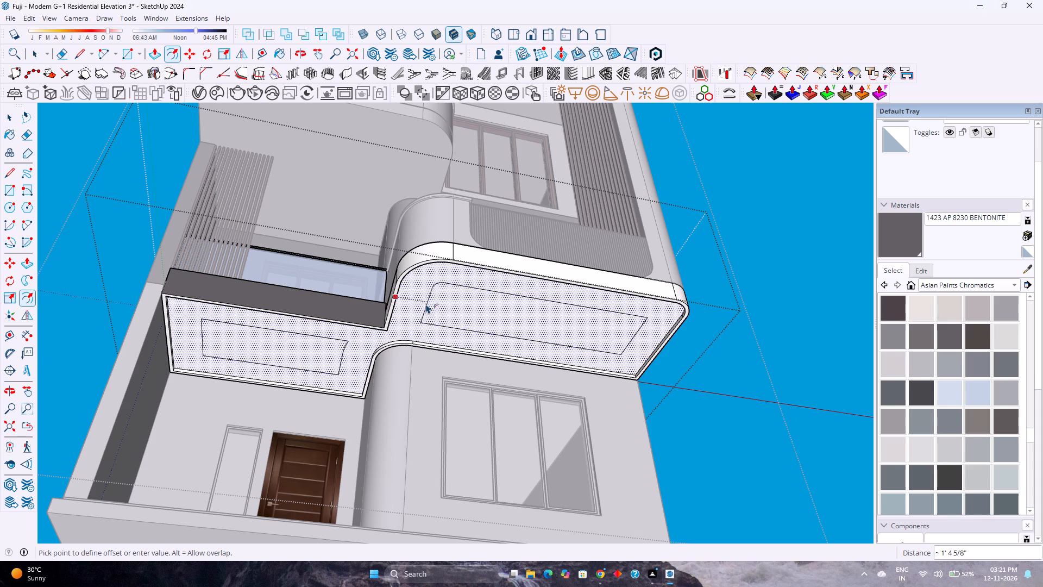
pyautogui.scroll(3, 404, 290)
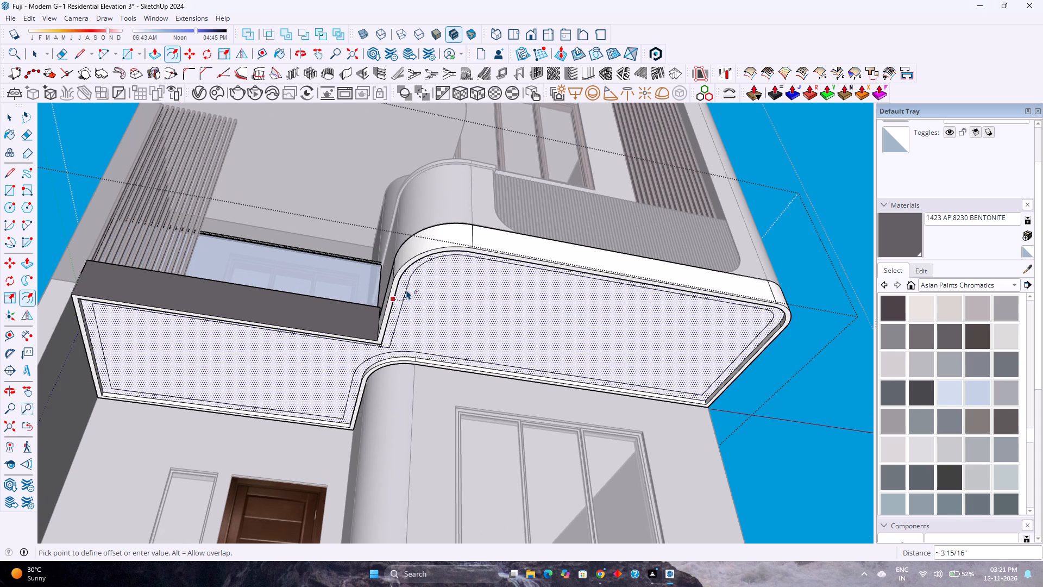
pyautogui.press('2')
pyautogui.press('Return')
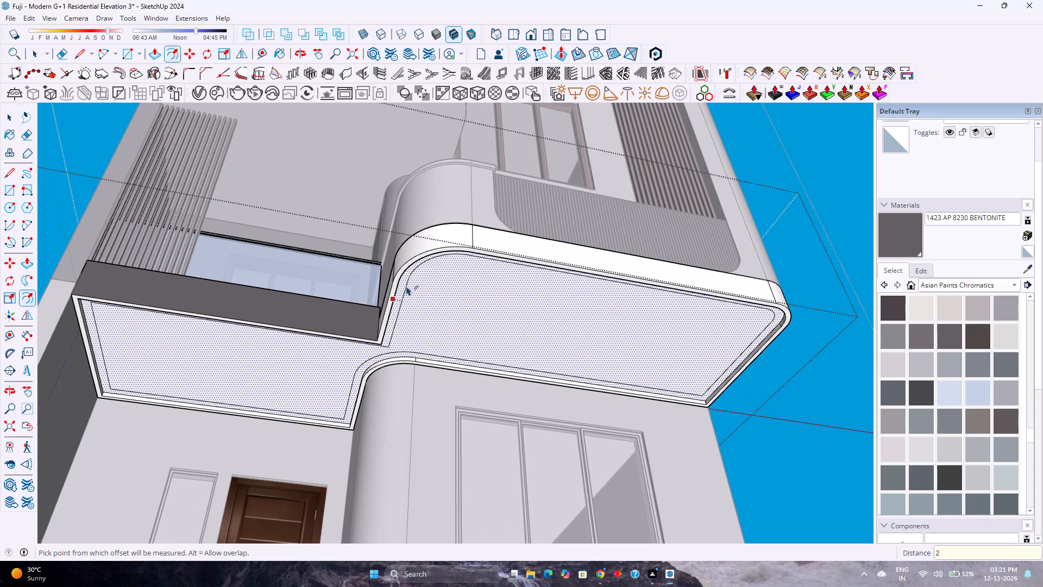
pyautogui.scroll(1, 418, 334)
pyautogui.moveTo(412, 329); pyautogui.dragTo(361, 274, button='middle')
pyautogui.middleClick(360, 274)
pyautogui.moveTo(357, 274); pyautogui.dragTo(342, 279, button='middle')
pyautogui.middleClick(342, 279)
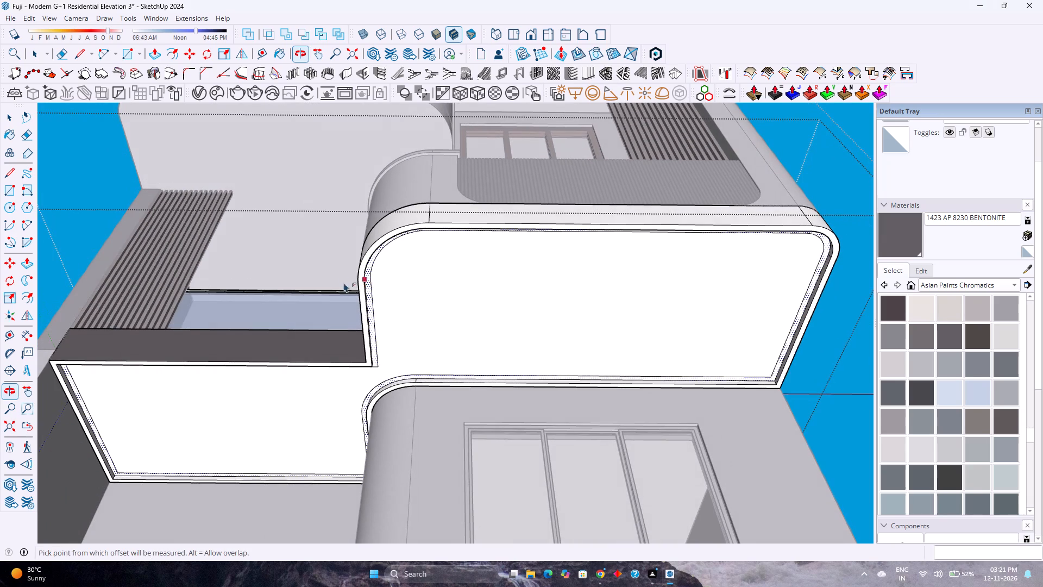
pyautogui.press('3')
pyautogui.press('Return')
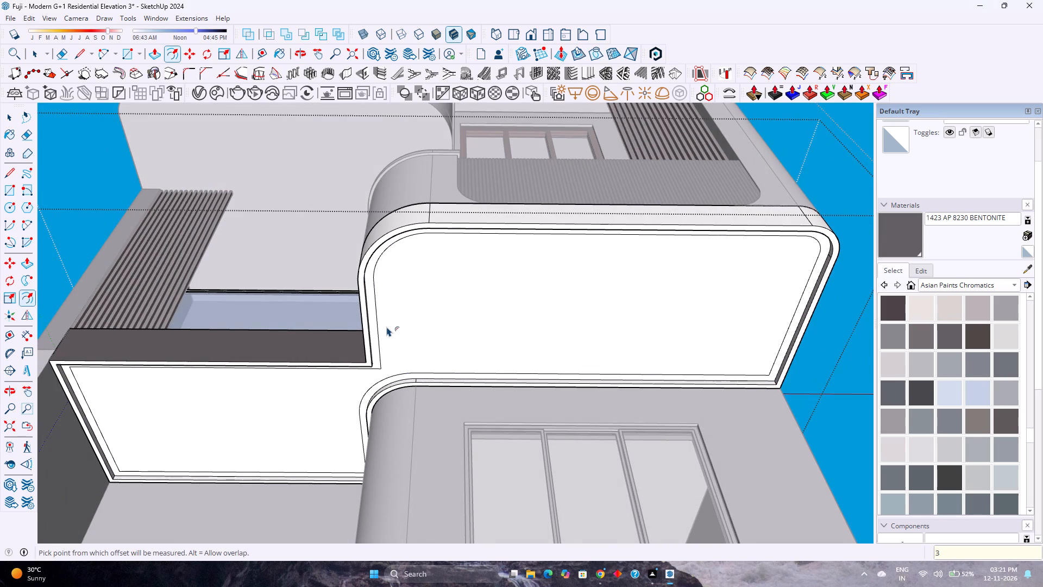
pyautogui.press('2')
pyautogui.press('Return')
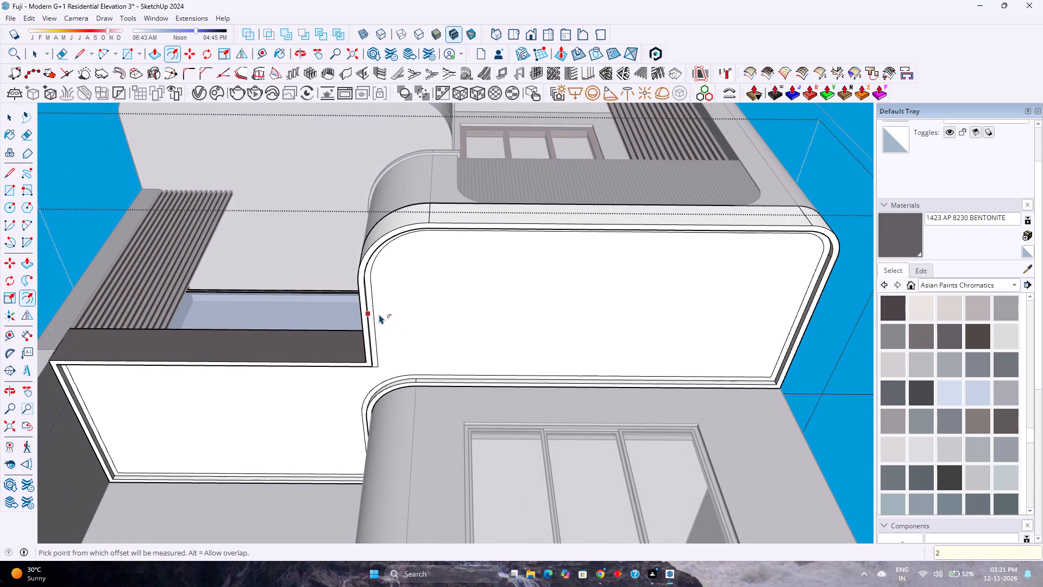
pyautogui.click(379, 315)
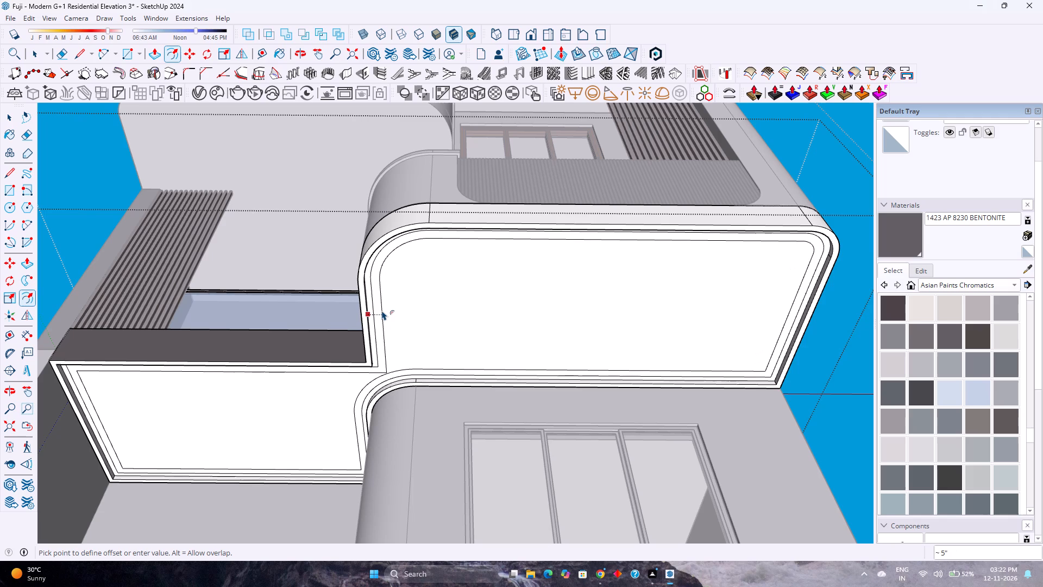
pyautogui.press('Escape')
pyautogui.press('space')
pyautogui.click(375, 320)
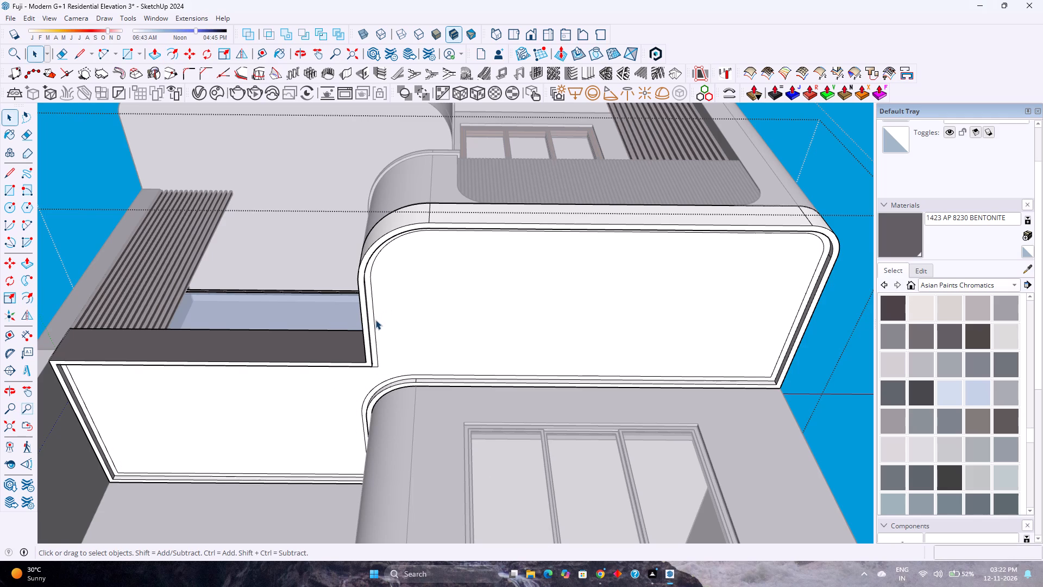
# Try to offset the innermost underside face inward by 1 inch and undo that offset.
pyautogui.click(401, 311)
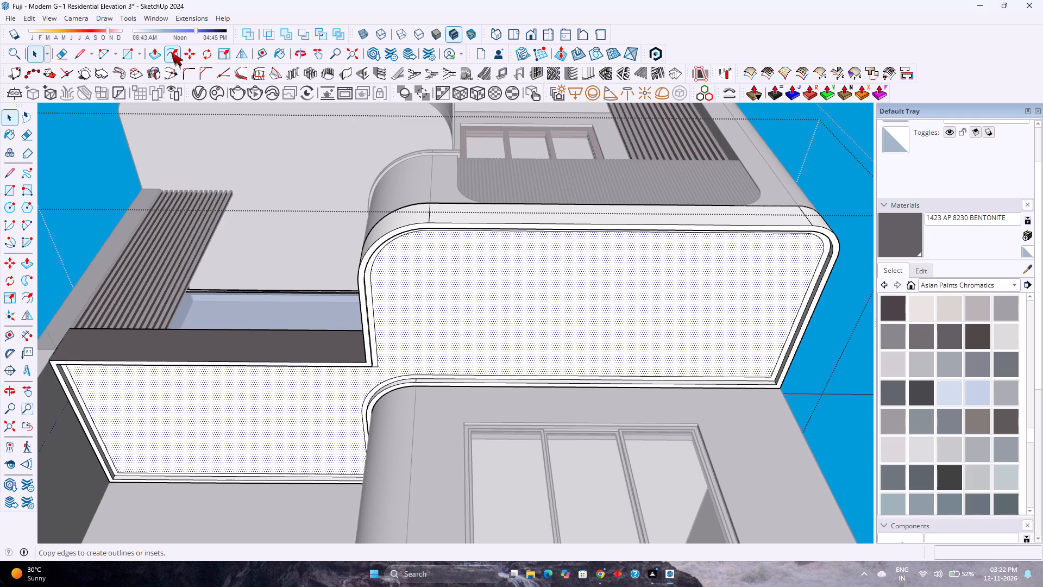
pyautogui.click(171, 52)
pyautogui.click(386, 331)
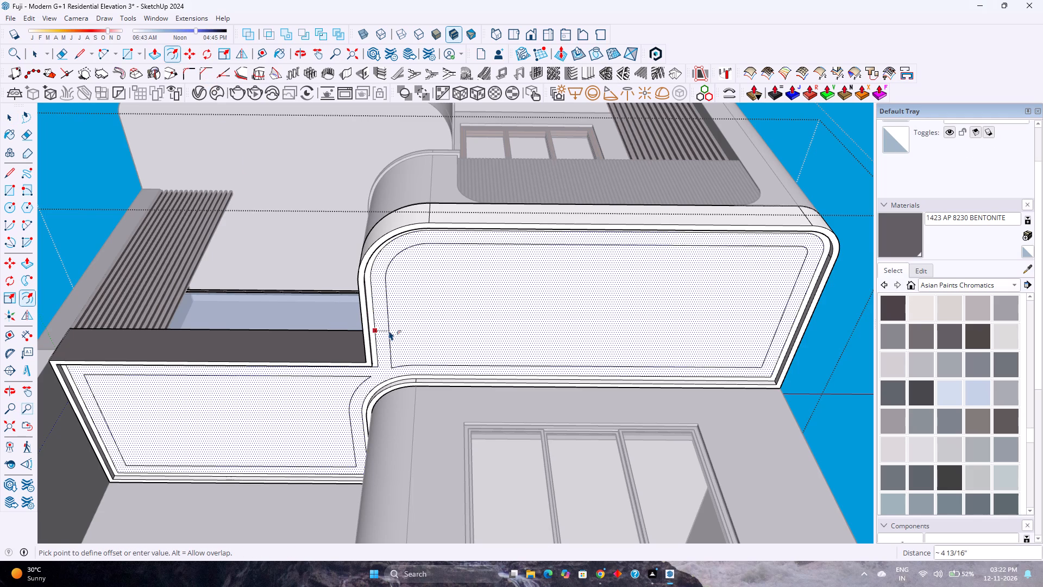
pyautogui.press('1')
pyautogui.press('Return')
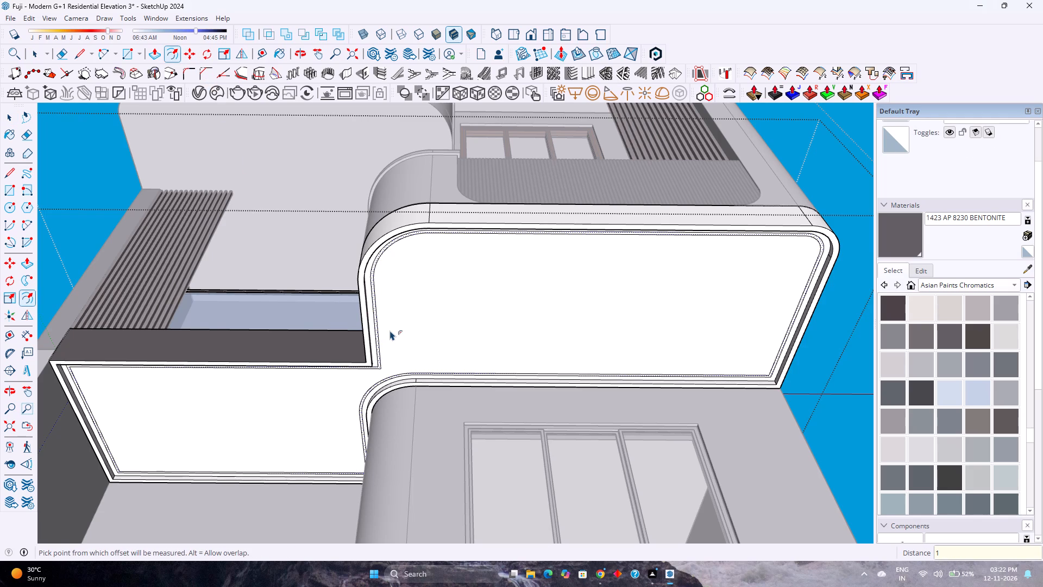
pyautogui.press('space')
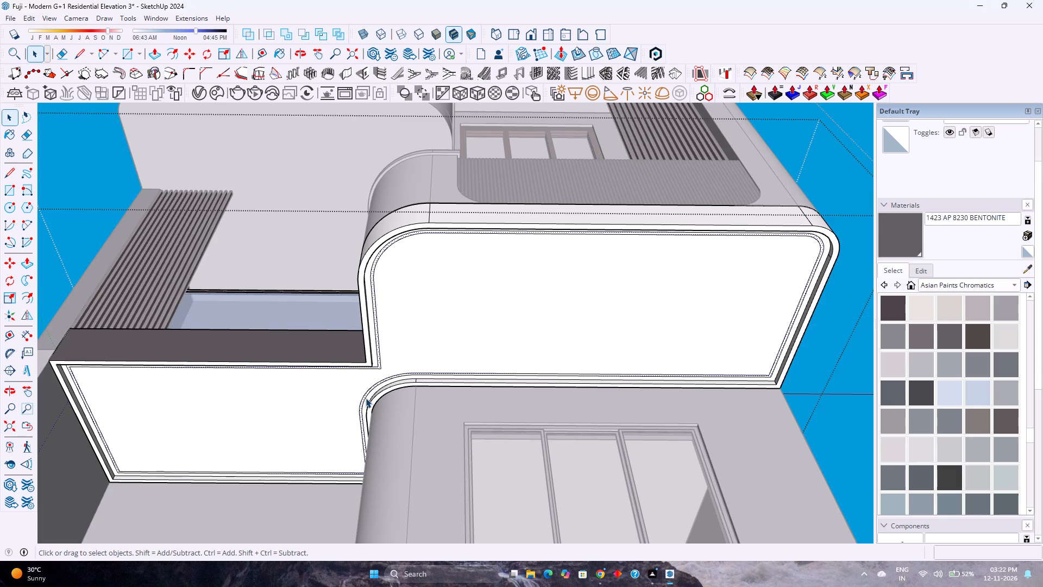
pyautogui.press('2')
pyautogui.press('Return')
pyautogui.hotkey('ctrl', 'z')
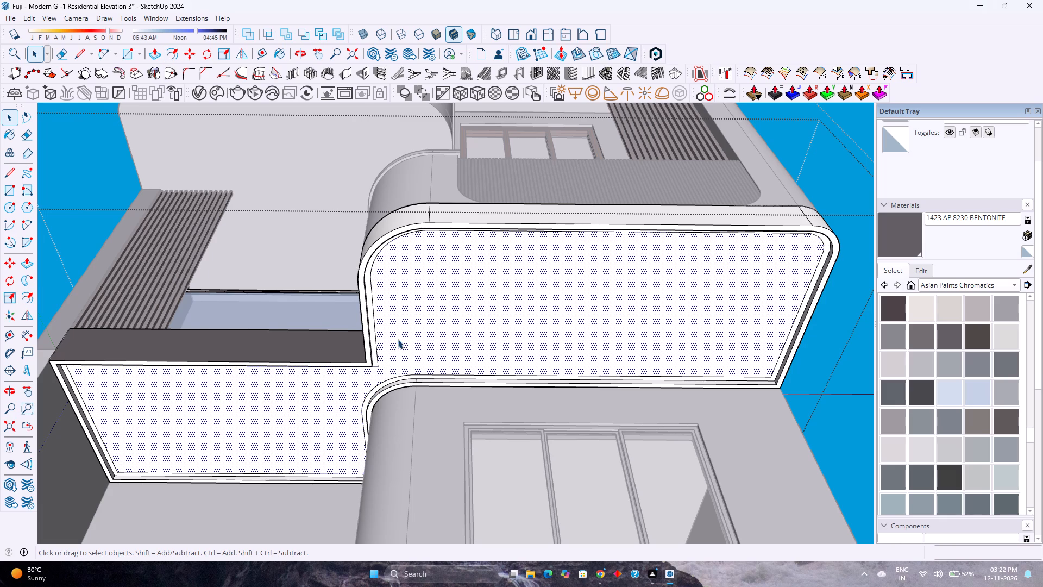
# Offset the innermost underside face's outline inward, trying 2, 3 and 4 inches before settling on 1.5 inches.
pyautogui.click(179, 55)
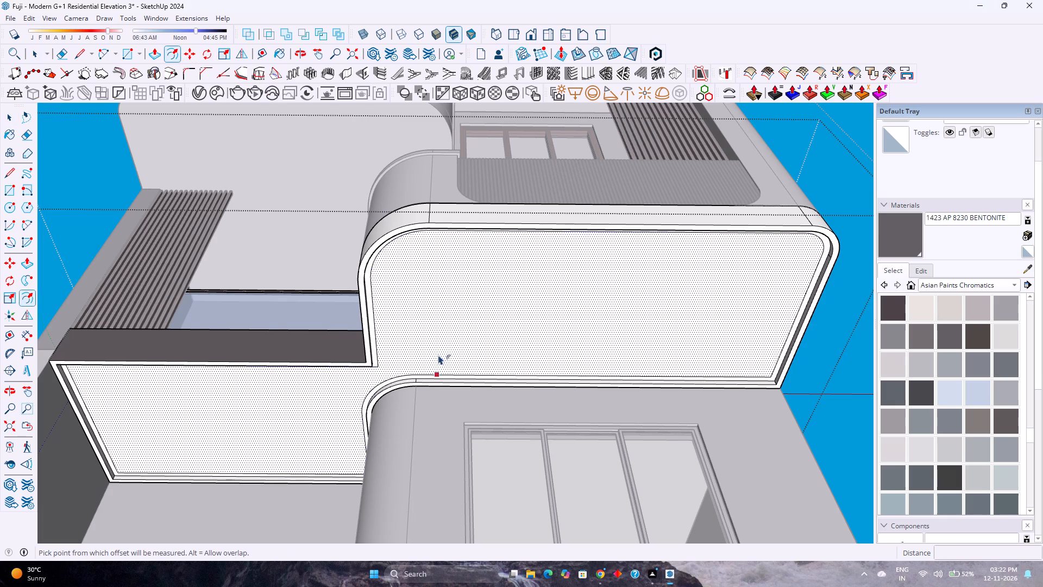
pyautogui.click(398, 326)
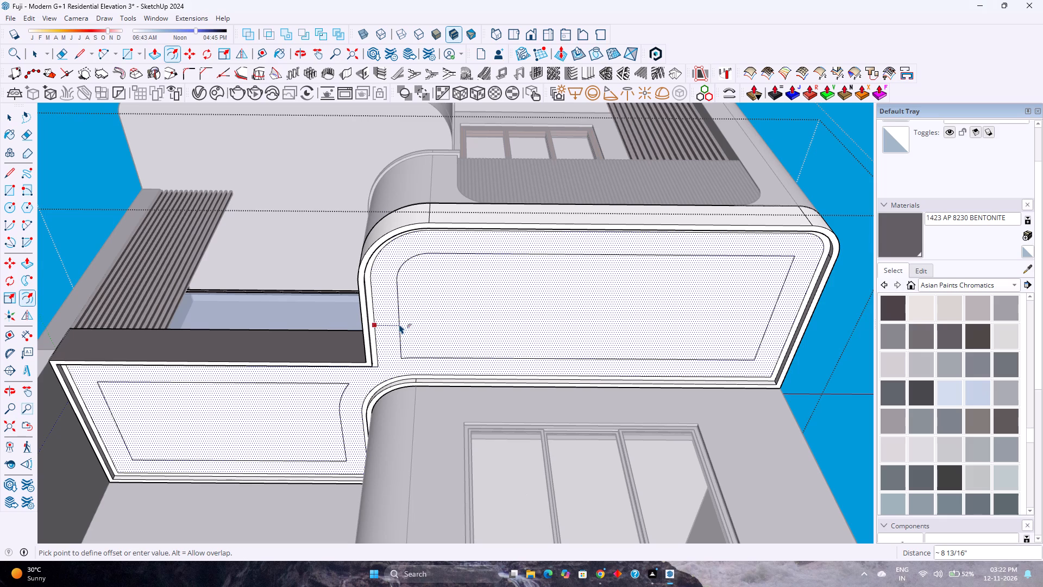
pyautogui.press('2')
pyautogui.press('Return')
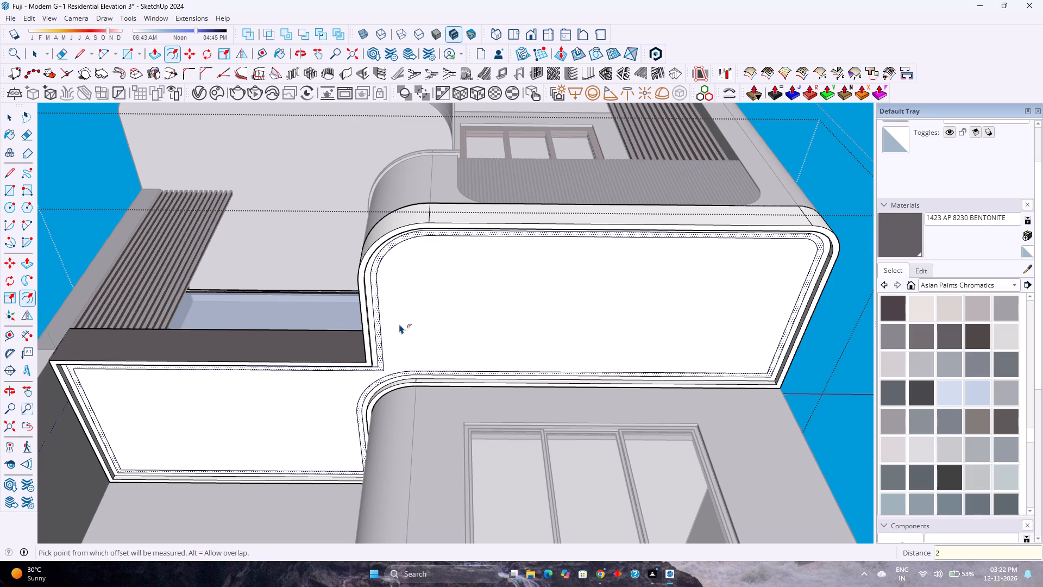
pyautogui.press('3')
pyautogui.press('Return')
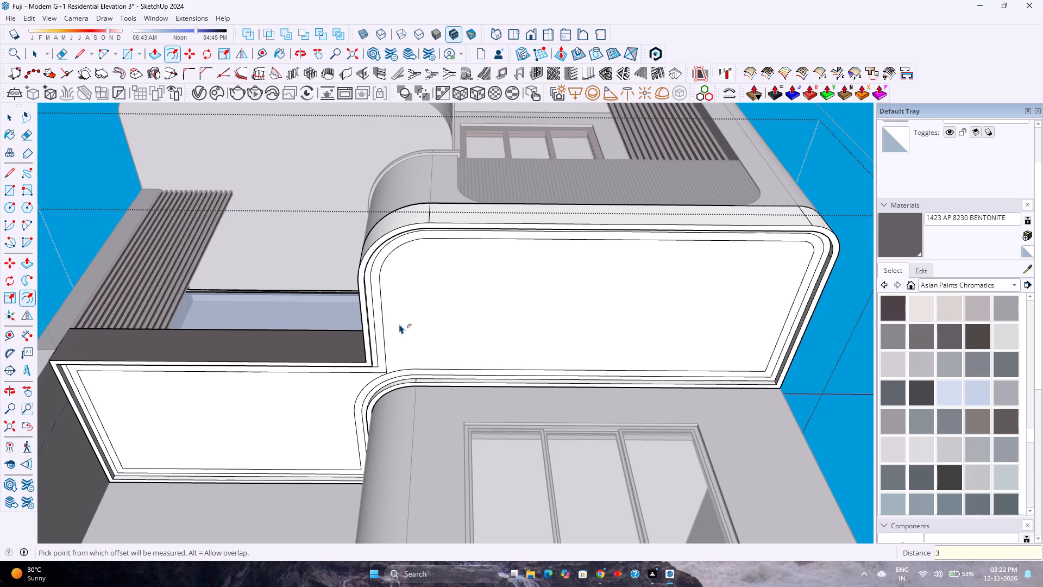
pyautogui.press('4')
pyautogui.press('Return')
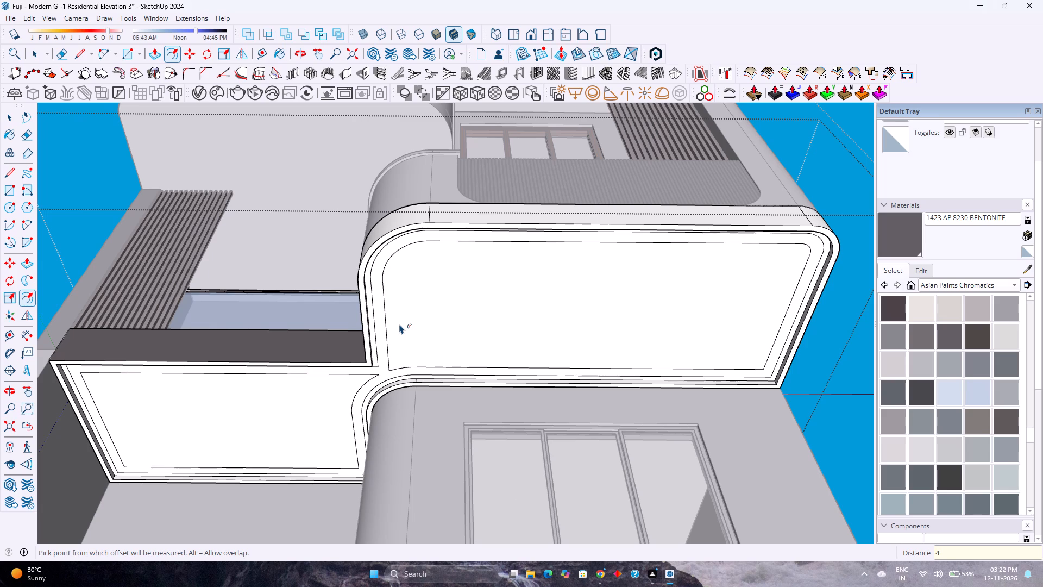
pyautogui.press('2')
pyautogui.press('Return')
pyautogui.write('1.5')
pyautogui.press('Return')
pyautogui.press('space')
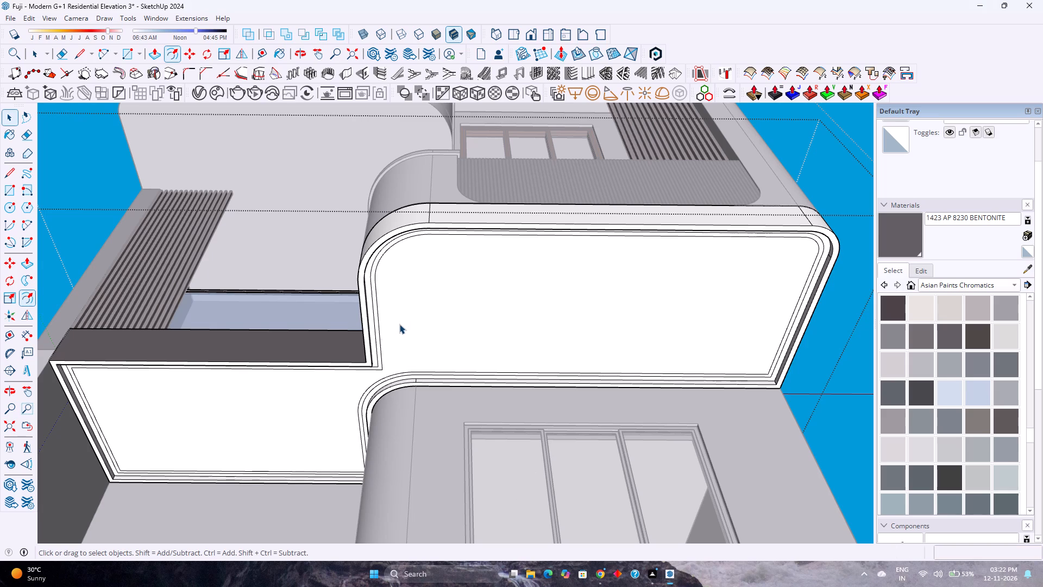
# Copy the narrow 1.5-inch strip face from the slab underside 25' along the red axis, clear of the building.
pyautogui.scroll(4, 381, 362)
pyautogui.click(379, 360)
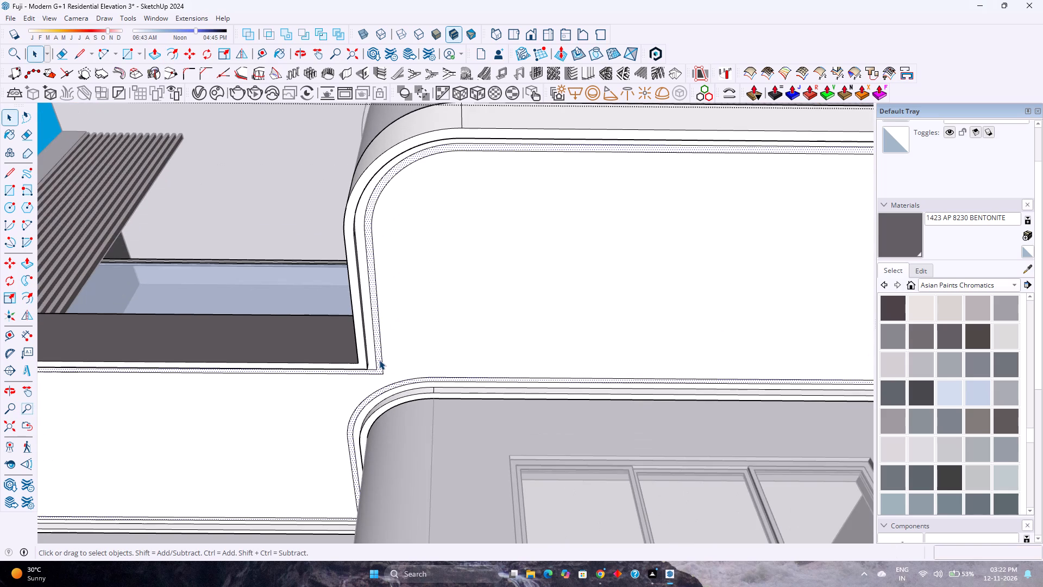
pyautogui.press('m')
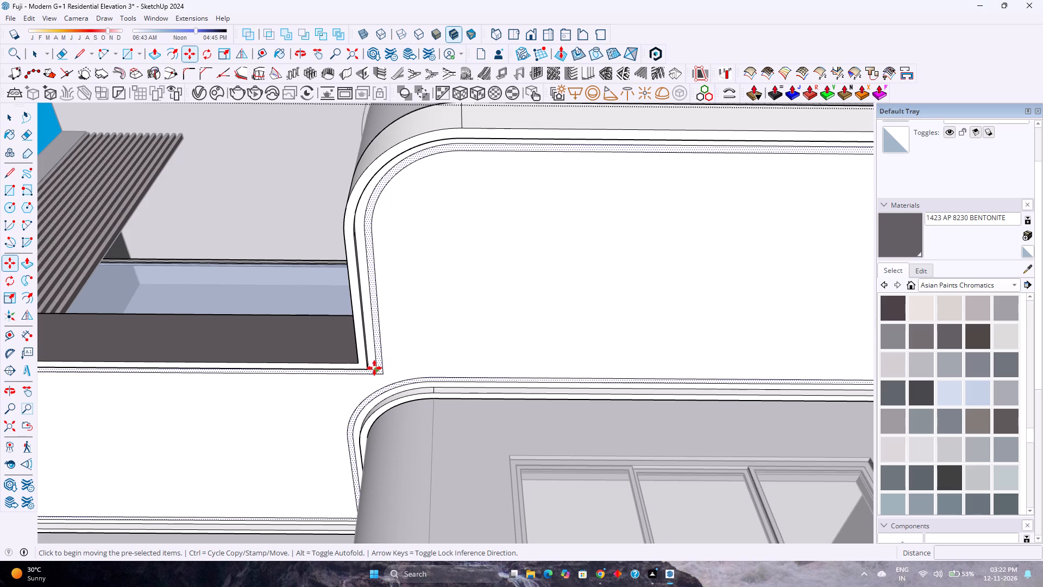
pyautogui.scroll(8, 374, 368)
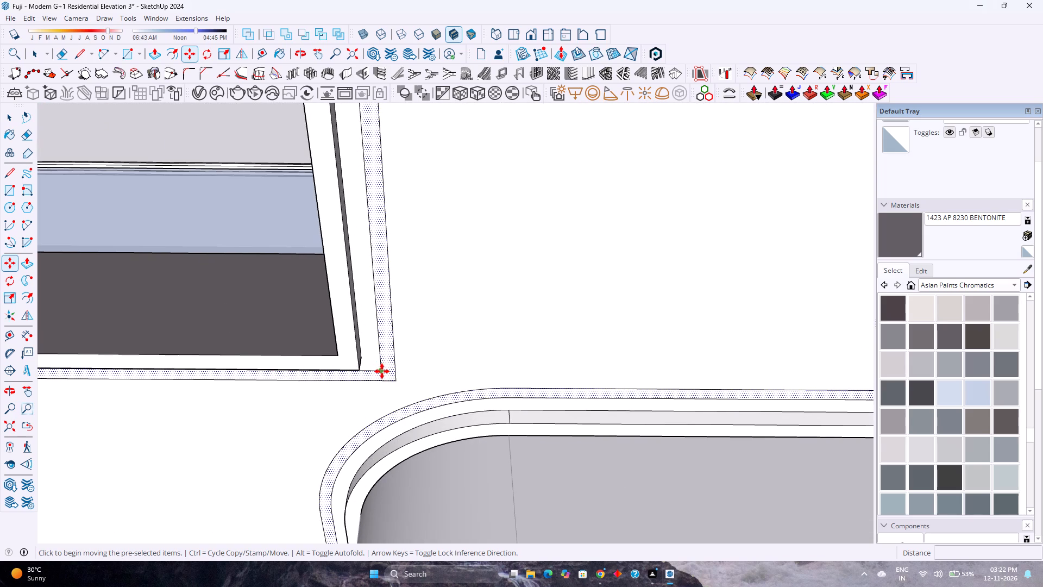
pyautogui.scroll(-19, 391, 370)
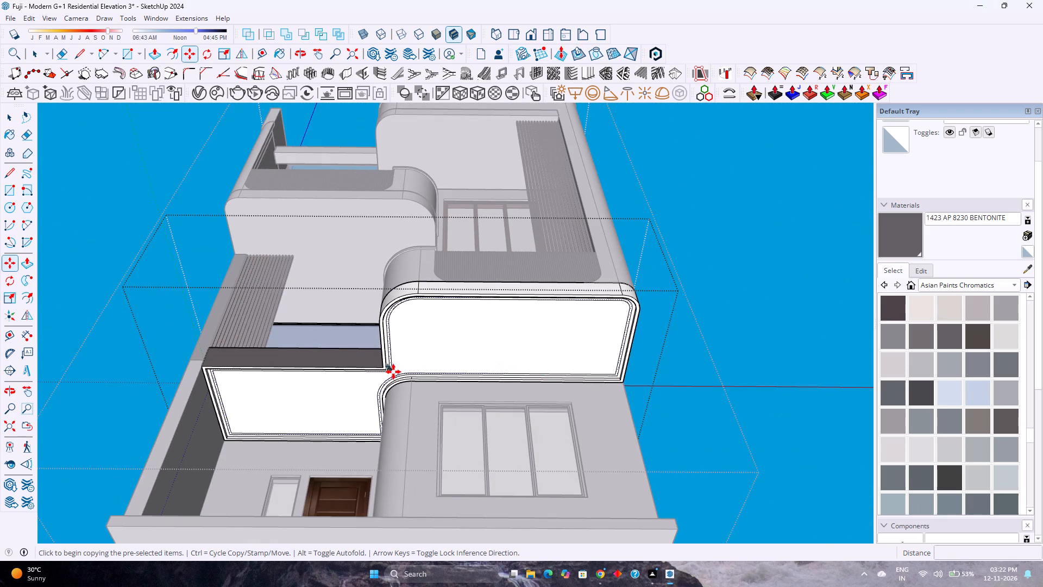
pyautogui.scroll(14, 387, 373)
pyautogui.click(393, 363)
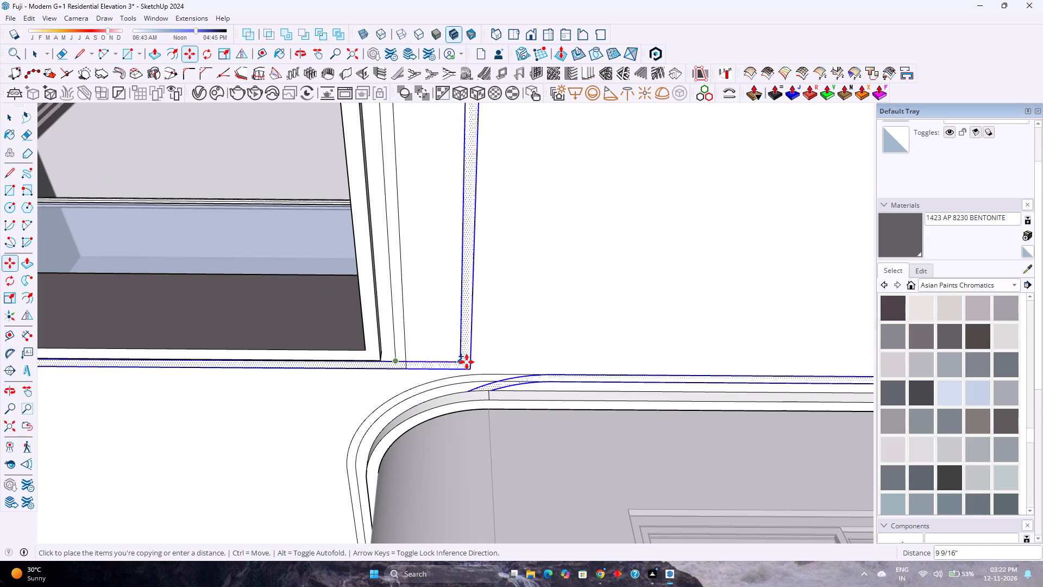
pyautogui.scroll(-13, 465, 362)
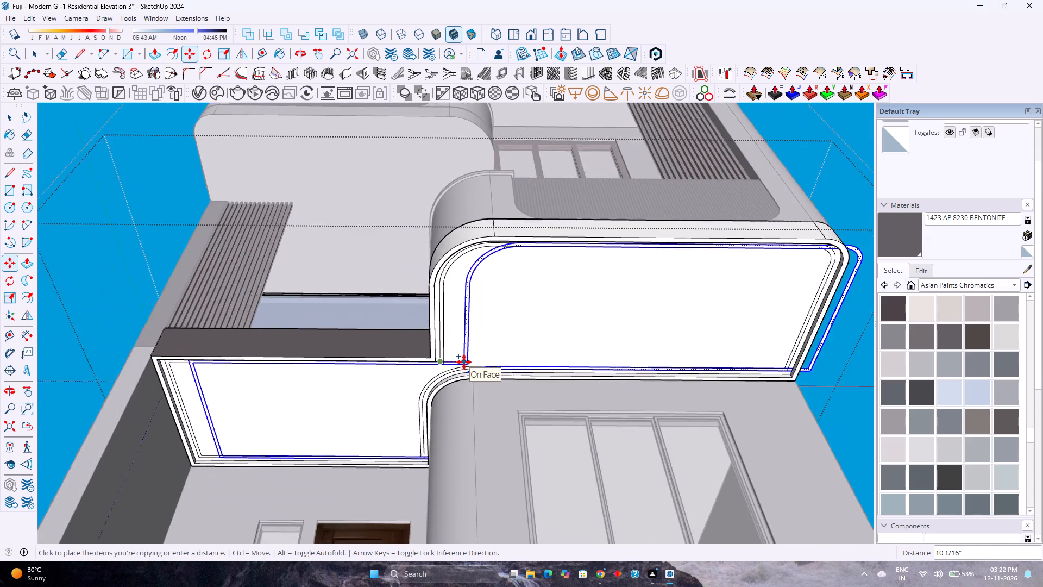
pyautogui.scroll(-5, 464, 362)
pyautogui.scroll(1, 464, 362)
pyautogui.scroll(-2, 757, 361)
pyautogui.keyDown('shift'); pyautogui.moveTo(757, 361); pyautogui.dragTo(551, 353, button='middle'); pyautogui.keyUp('shift')
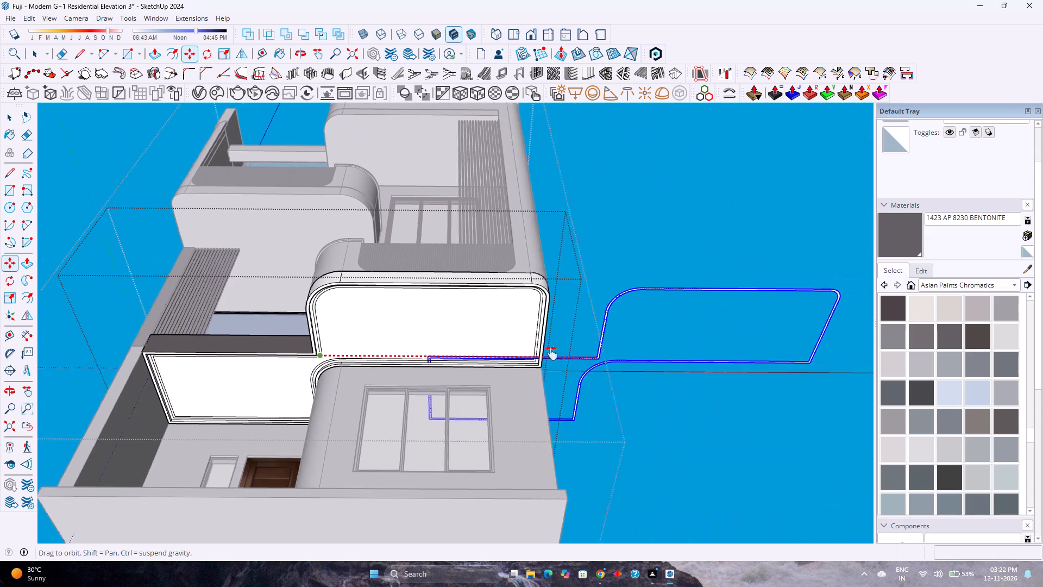
pyautogui.keyDown('shift'); pyautogui.moveTo(551, 353); pyautogui.dragTo(535, 353, button='middle'); pyautogui.keyUp('shift')
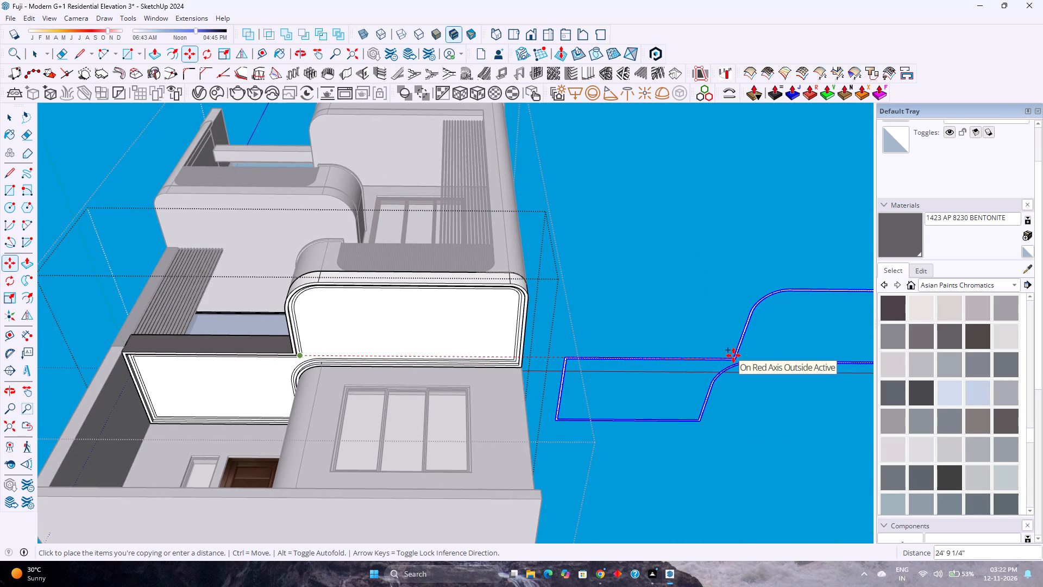
pyautogui.write('25')
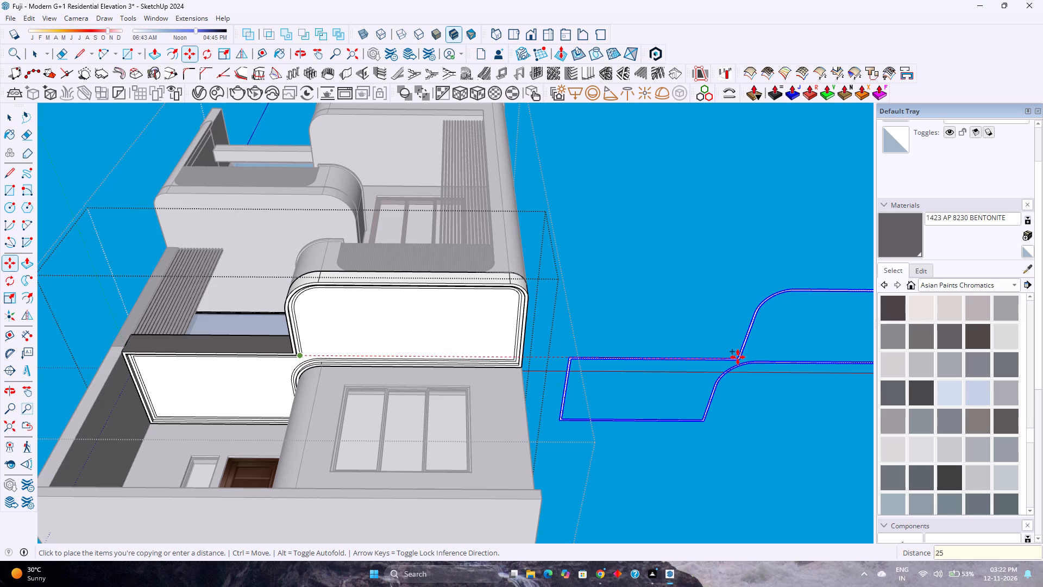
pyautogui.press("'")
pyautogui.press('Return')
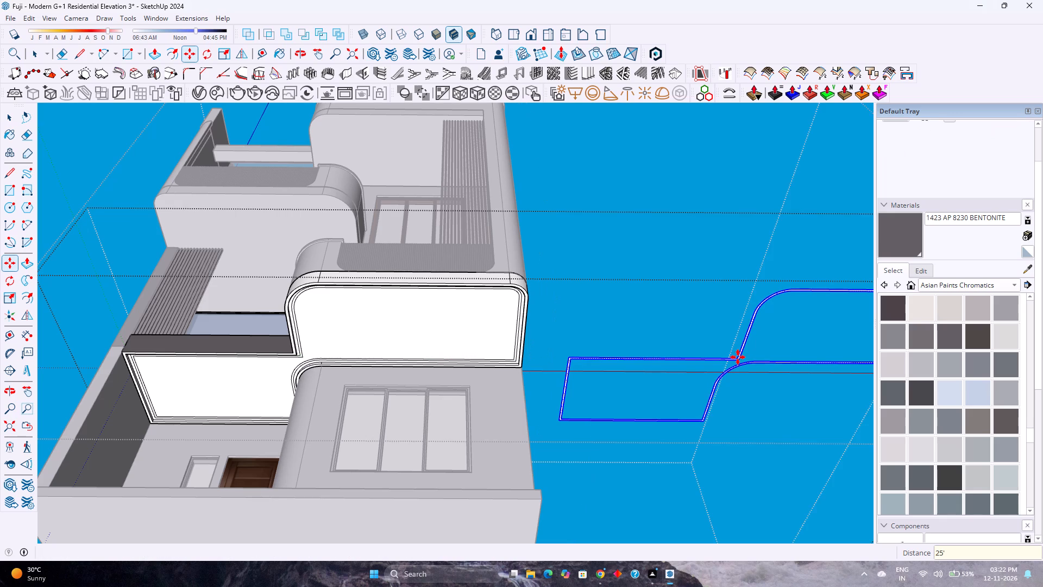
# Make the copied border strip beside the building a group.
pyautogui.scroll(11, 738, 357)
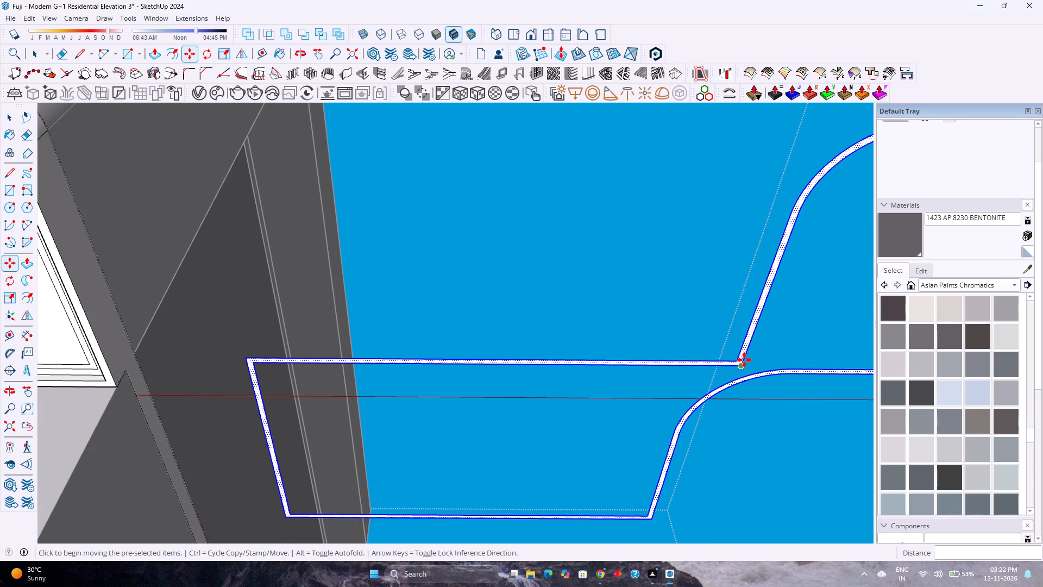
pyautogui.rightClick(744, 357)
pyautogui.click(786, 118)
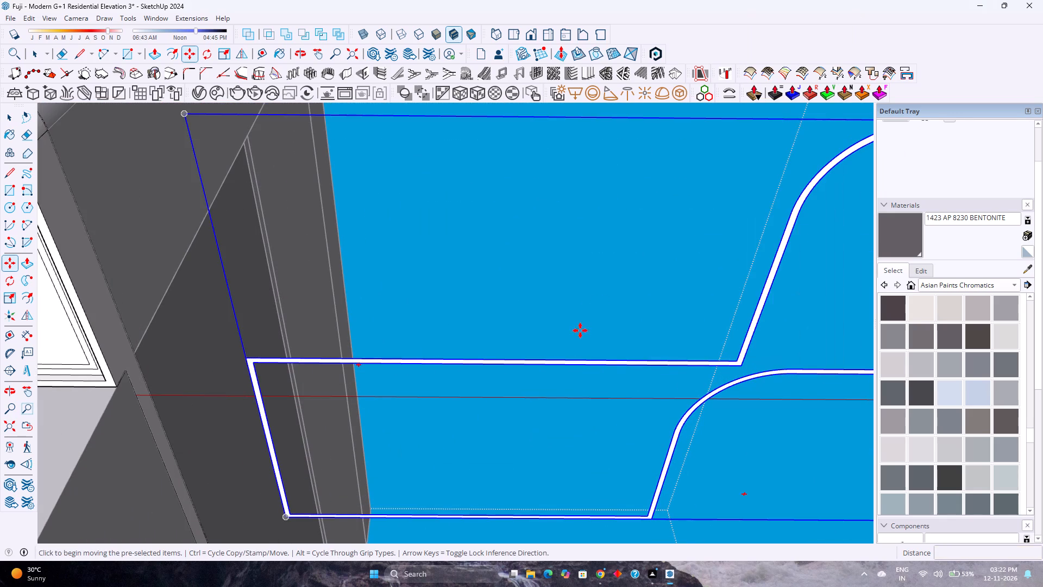
pyautogui.scroll(-4, 604, 334)
pyautogui.press('space')
pyautogui.scroll(-20, 621, 339)
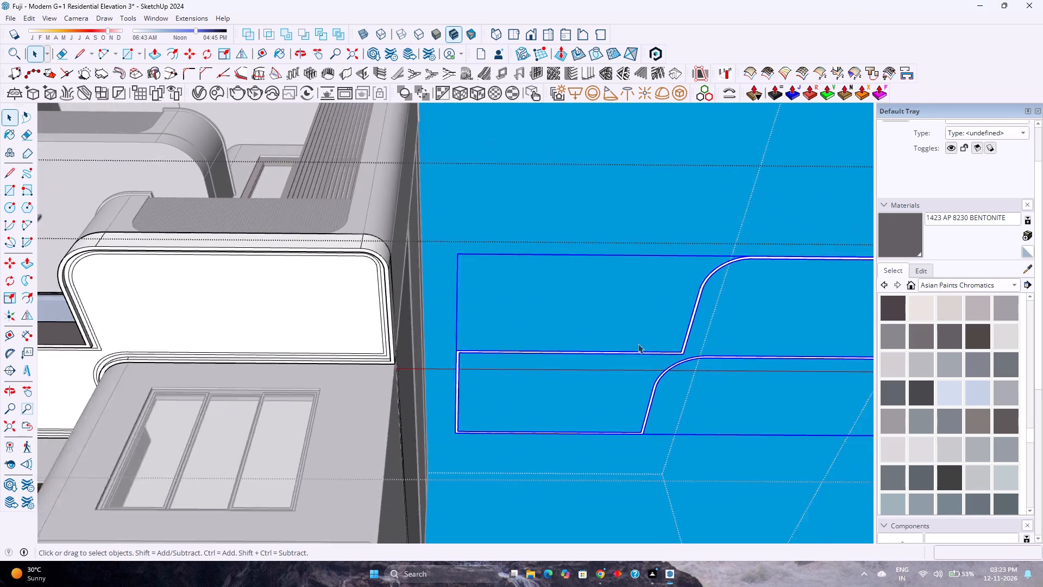
# Recess the original 1.5-inch strip in the slab underside by 0.5 inch with Push/Pull.
pyautogui.keyDown('shift'); pyautogui.moveTo(447, 365); pyautogui.dragTo(598, 352, button='middle'); pyautogui.keyUp('shift')
pyautogui.scroll(7, 493, 297)
pyautogui.press('p')
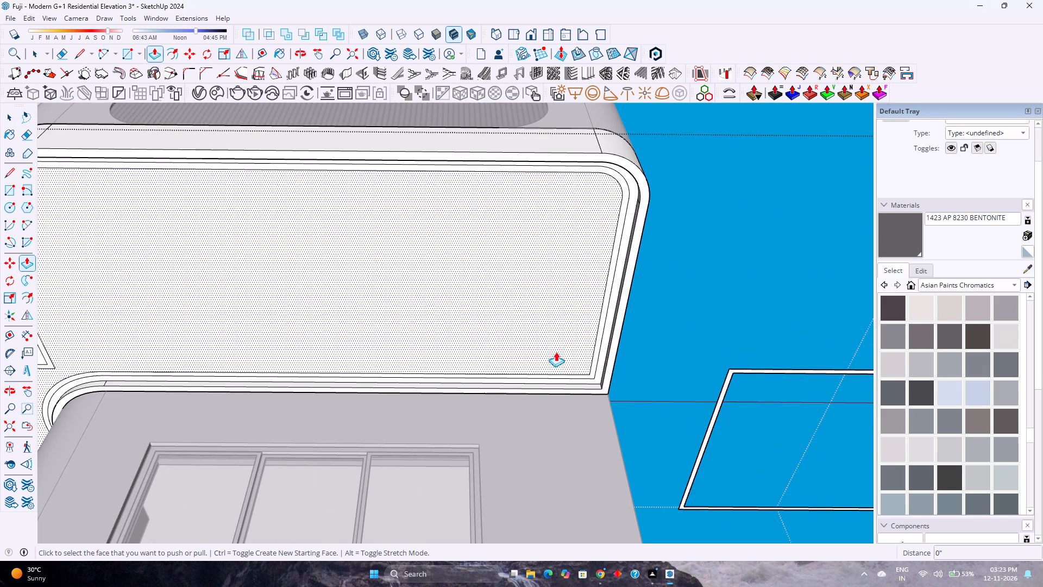
pyautogui.click(592, 370)
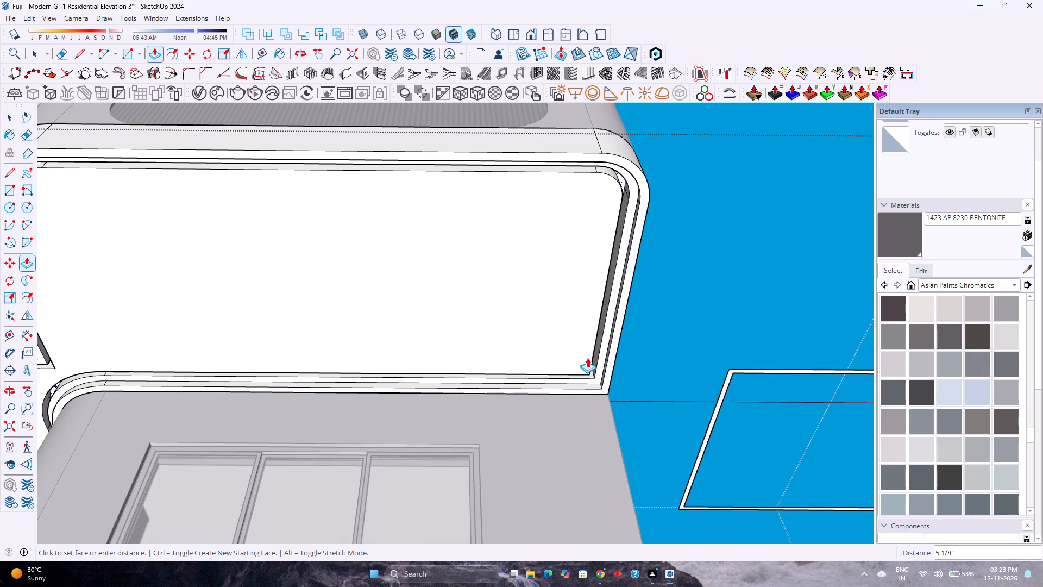
pyautogui.write('0.5')
pyautogui.press('Return')
pyautogui.press('space')
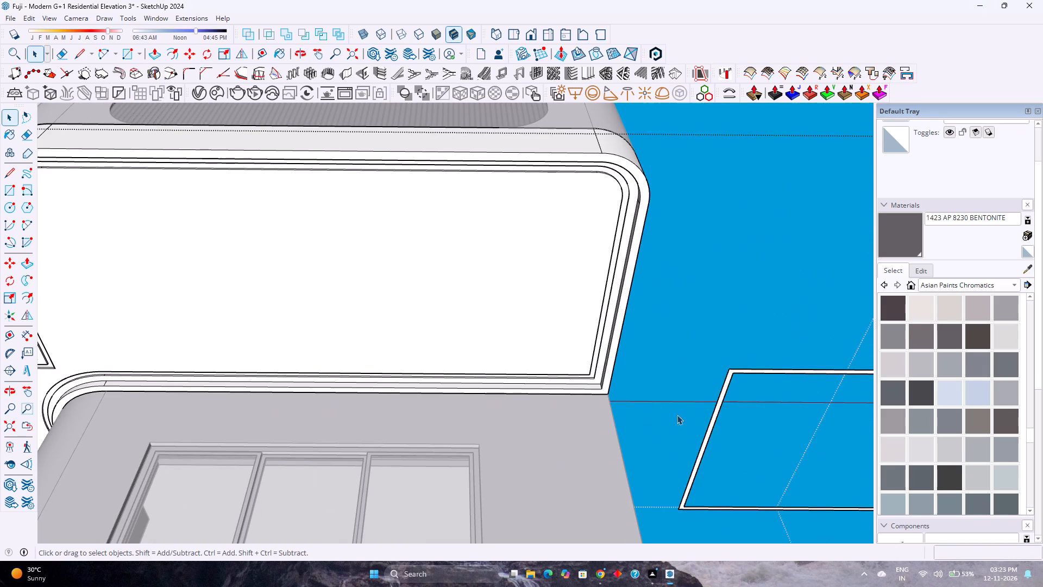
# Open the copied strip group and extrude its face 0.5 inch with Push/Pull, then close the group.
pyautogui.scroll(4, 708, 436)
pyautogui.doubleClick(708, 433)
pyautogui.scroll(2, 708, 433)
pyautogui.press('p')
pyautogui.click(708, 433)
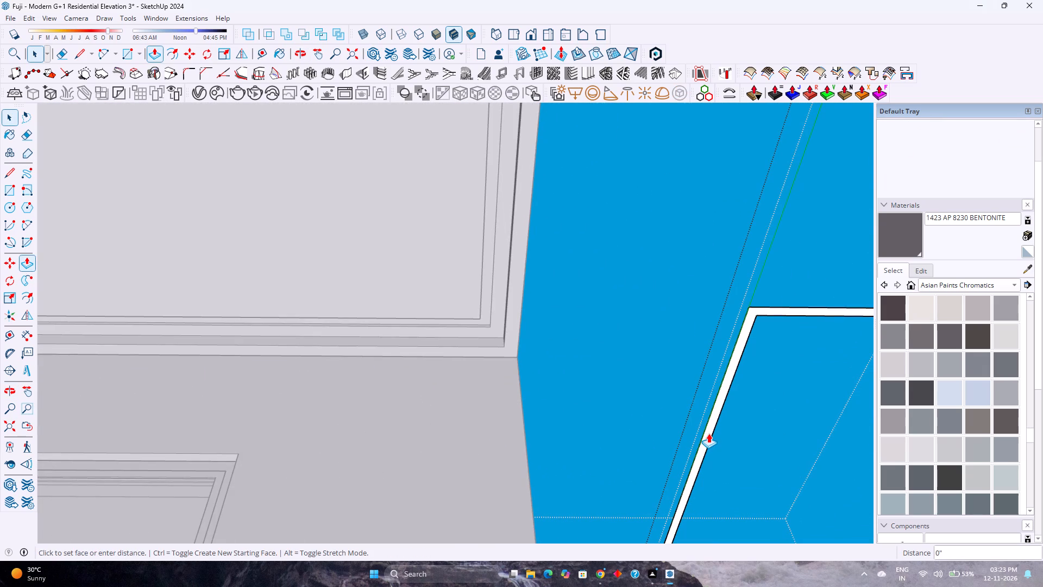
pyautogui.write('0.5')
pyautogui.press('Return')
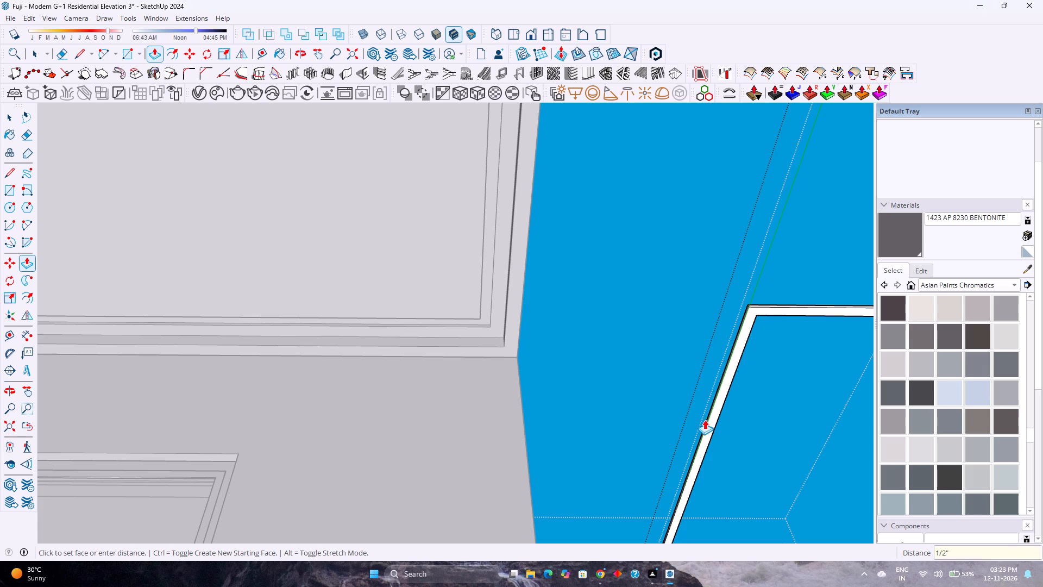
pyautogui.press('space')
pyautogui.press('Escape')
pyautogui.scroll(-8, 561, 353)
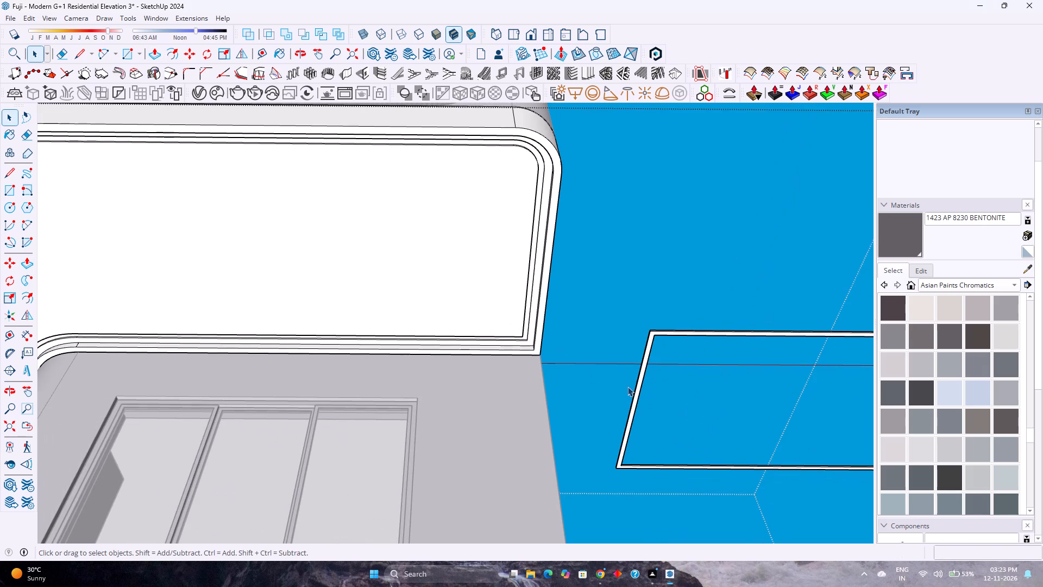
# Move the extruded strip group 25' back along the red axis into the slab underside's groove.
pyautogui.click(643, 374)
pyautogui.press('m')
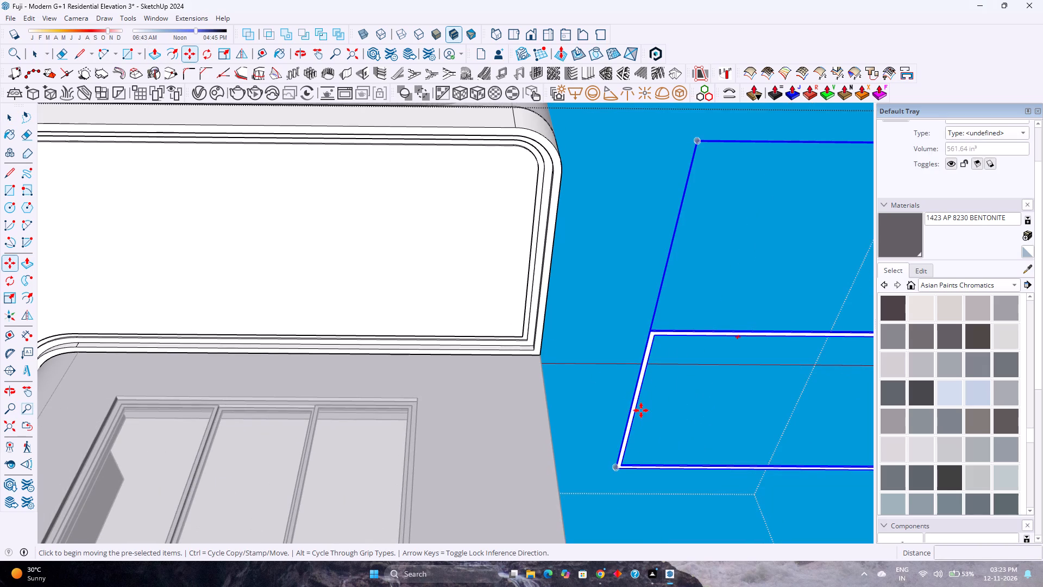
pyautogui.click(619, 469)
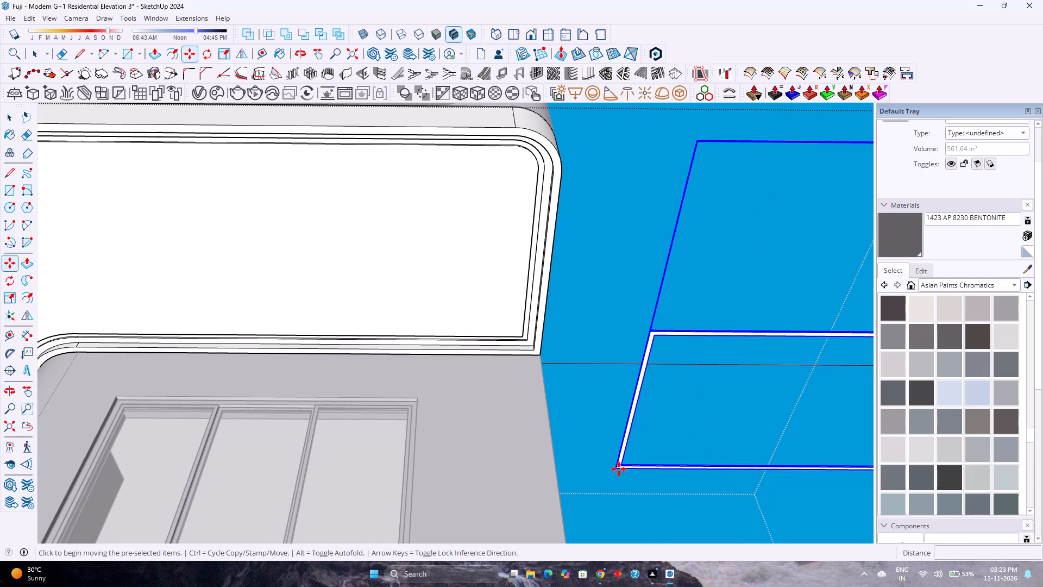
pyautogui.press('Right')
pyautogui.press('2')
pyautogui.press('5')
pyautogui.press("'")
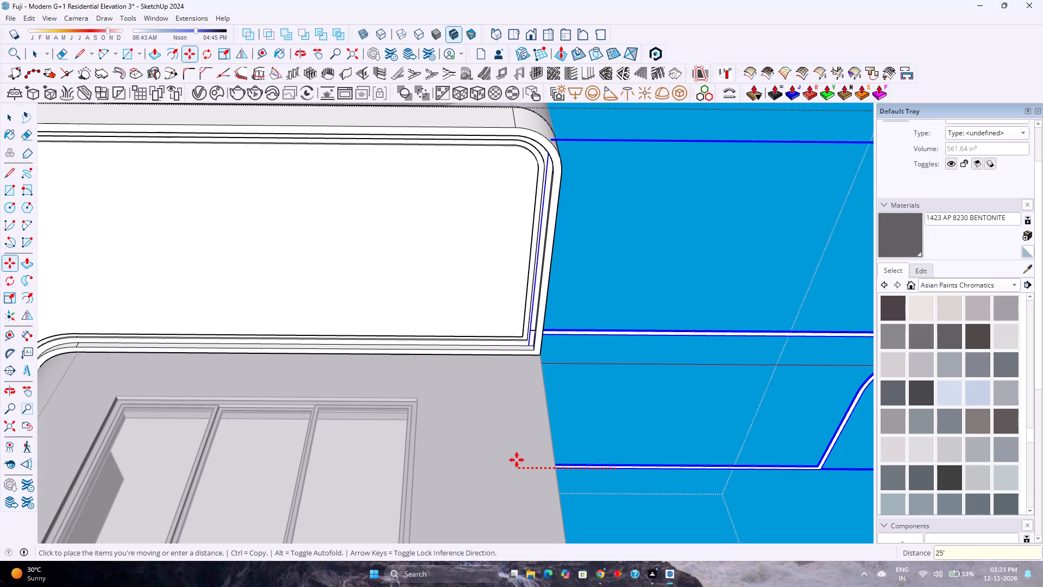
pyautogui.press('Return')
pyautogui.scroll(-4, 540, 401)
pyautogui.press('space')
pyautogui.scroll(-4, 602, 345)
pyautogui.click(611, 340)
pyautogui.scroll(-2, 611, 340)
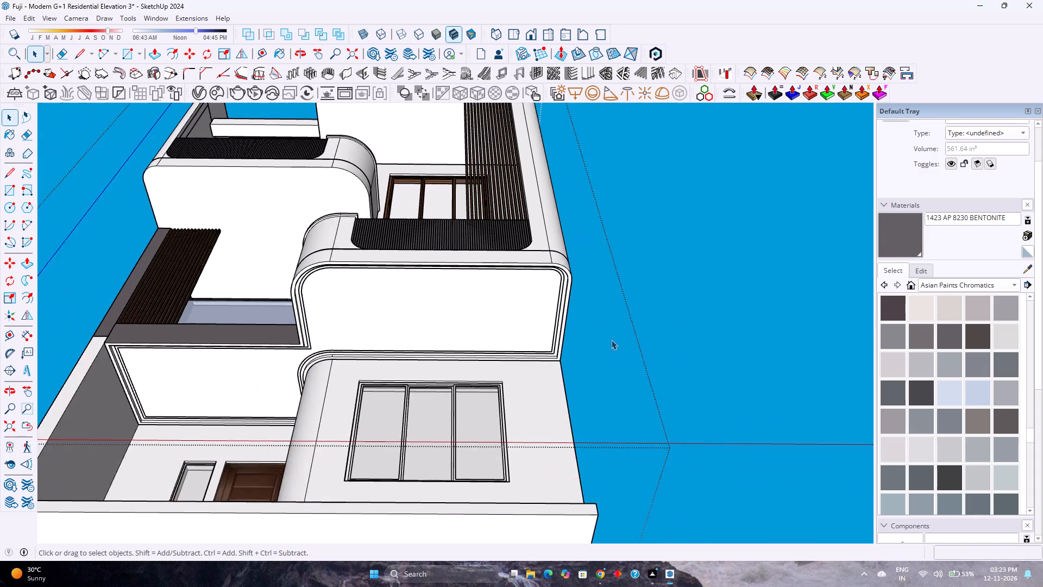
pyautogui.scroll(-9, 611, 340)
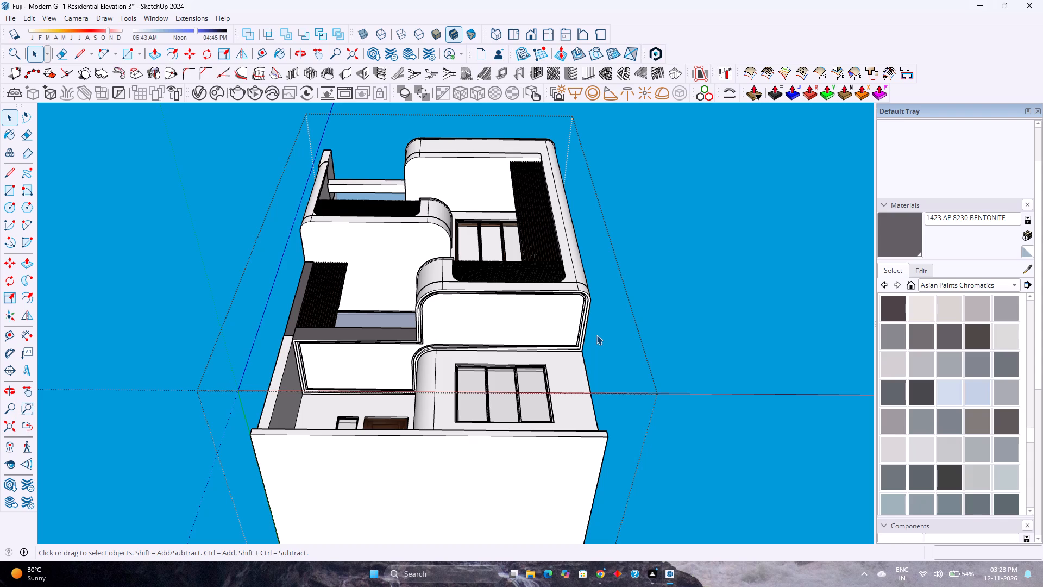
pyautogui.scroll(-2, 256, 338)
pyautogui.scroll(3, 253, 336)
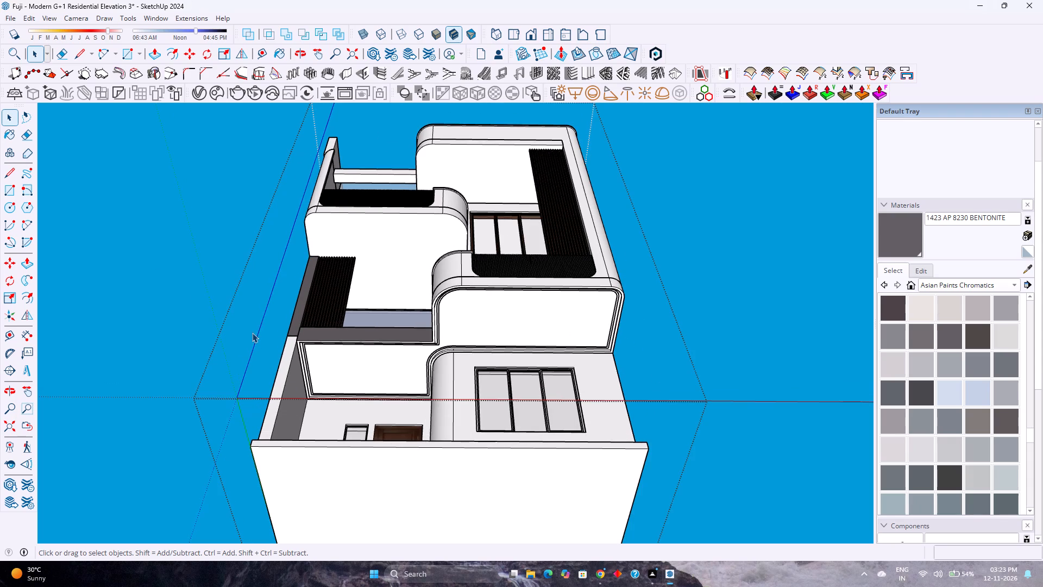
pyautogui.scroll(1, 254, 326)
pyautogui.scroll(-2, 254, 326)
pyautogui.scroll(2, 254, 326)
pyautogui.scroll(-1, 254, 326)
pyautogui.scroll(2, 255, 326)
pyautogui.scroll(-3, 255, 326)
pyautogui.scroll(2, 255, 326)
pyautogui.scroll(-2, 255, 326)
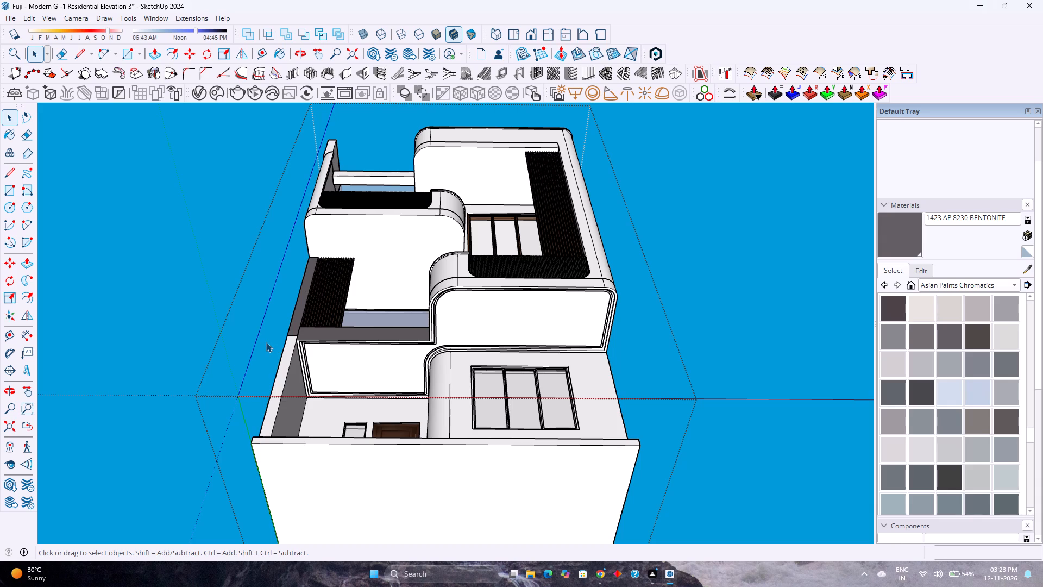
# Open the slab group and place a guide on its underside, 1'2" in from the boundary-wall-side border above the entrance.
pyautogui.click(521, 314)
pyautogui.click(520, 314)
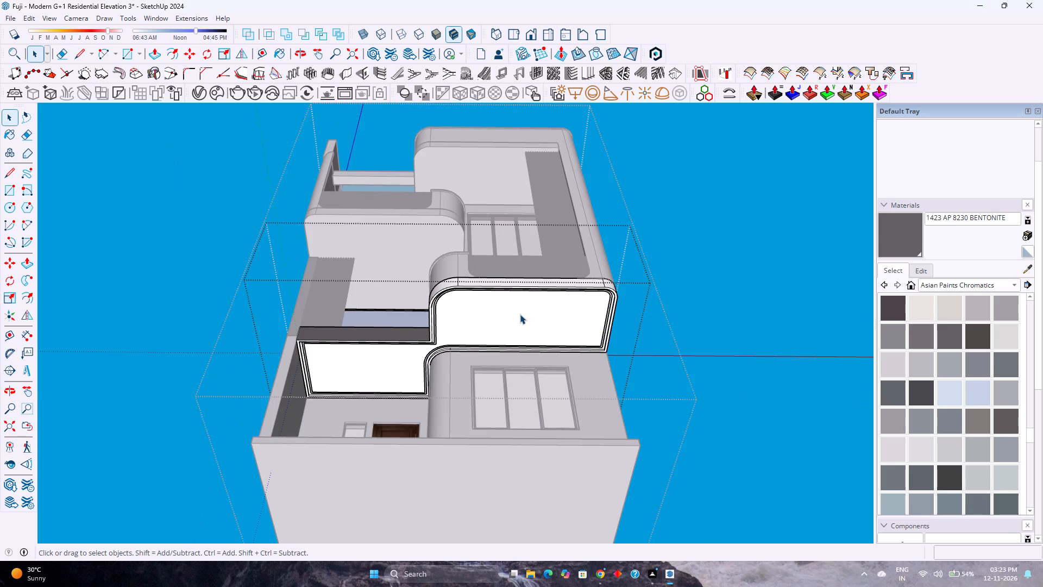
pyautogui.click(520, 314)
pyautogui.scroll(2, 514, 316)
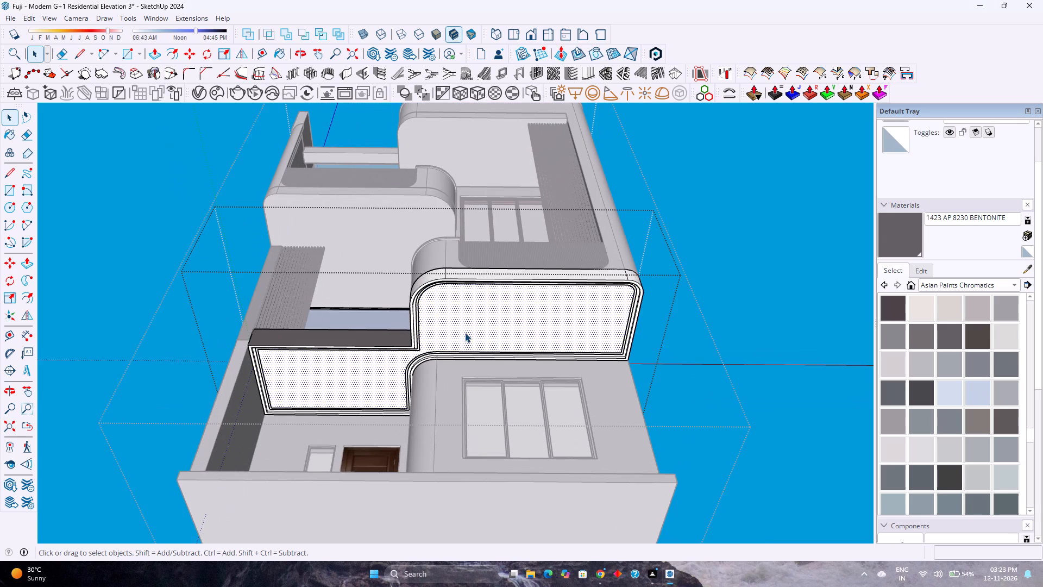
pyautogui.moveTo(410, 335); pyautogui.dragTo(428, 257, button='middle')
pyautogui.middleClick(428, 257)
pyautogui.scroll(1, 274, 461)
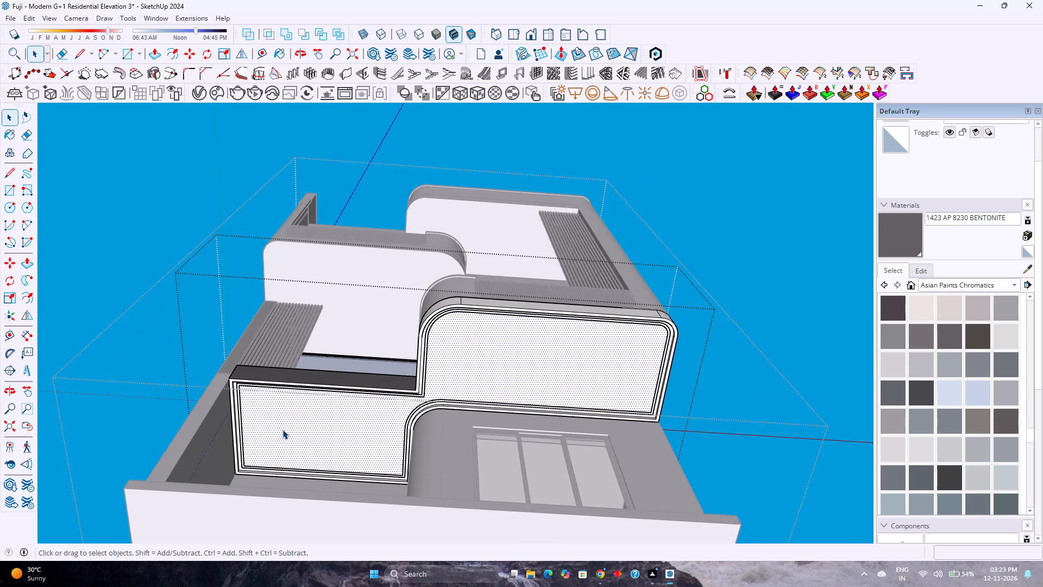
pyautogui.scroll(5, 282, 429)
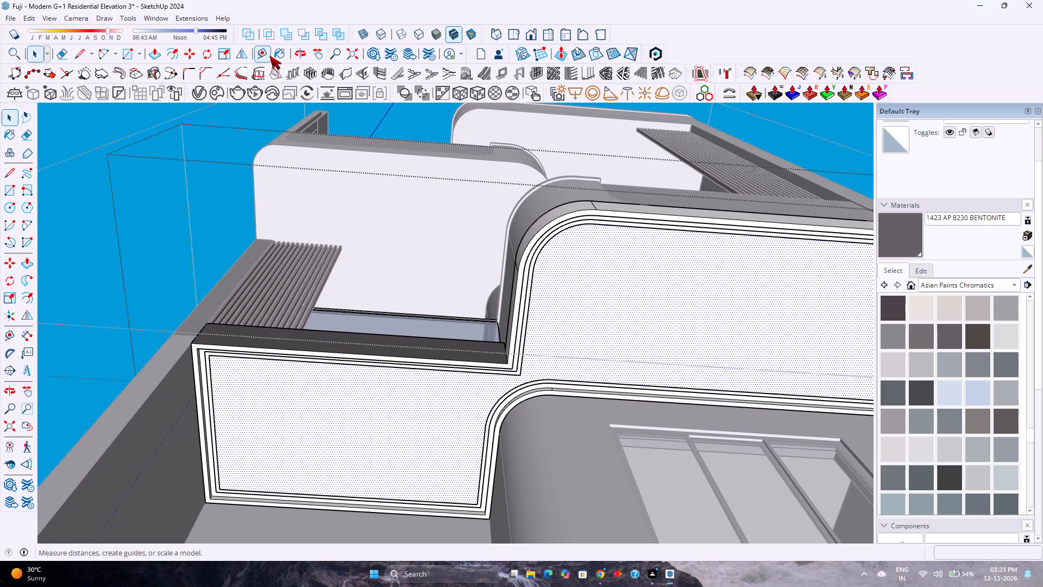
pyautogui.click(269, 55)
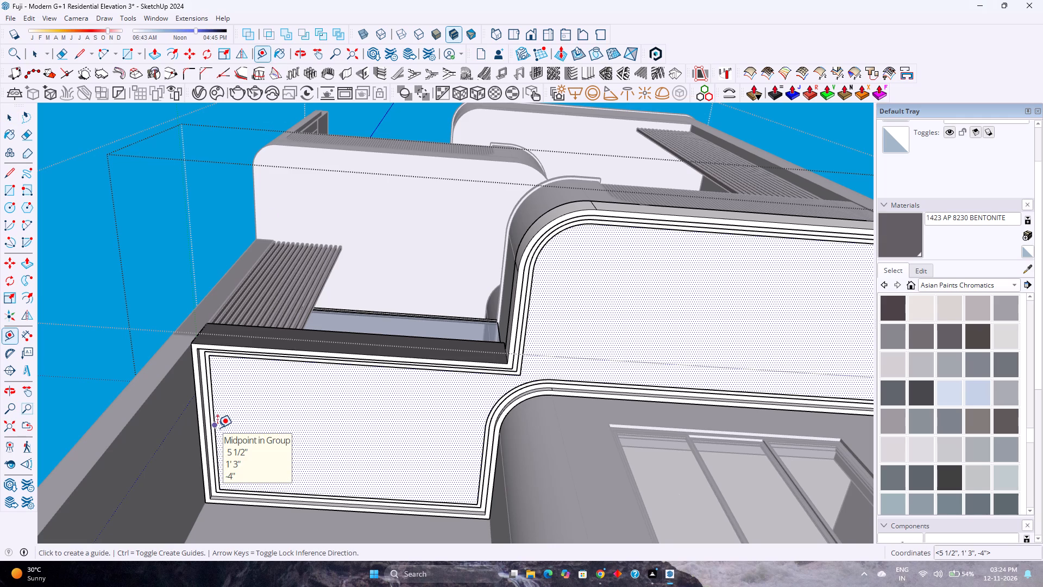
pyautogui.click(217, 428)
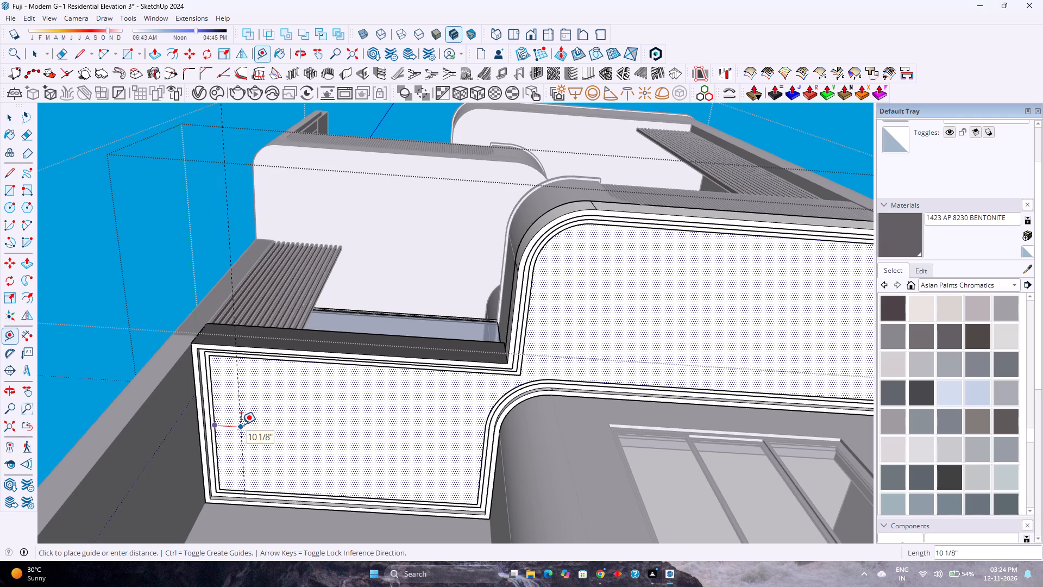
pyautogui.write("1'2")
pyautogui.press('Return')
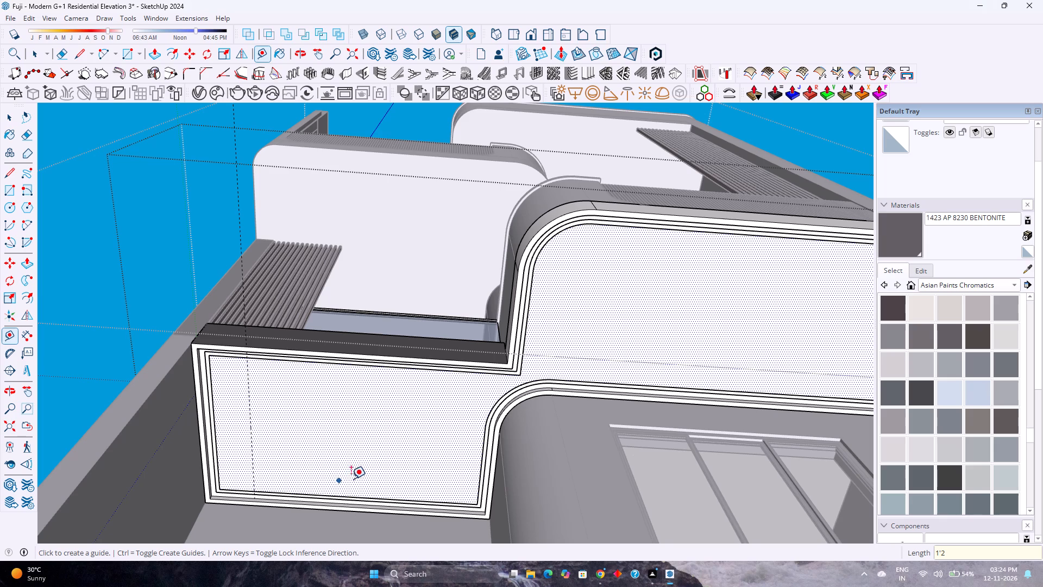
# Place a parallel guide 1'6" in from the opposite border edge of the entrance bay, beside the curved corner.
pyautogui.click(481, 472)
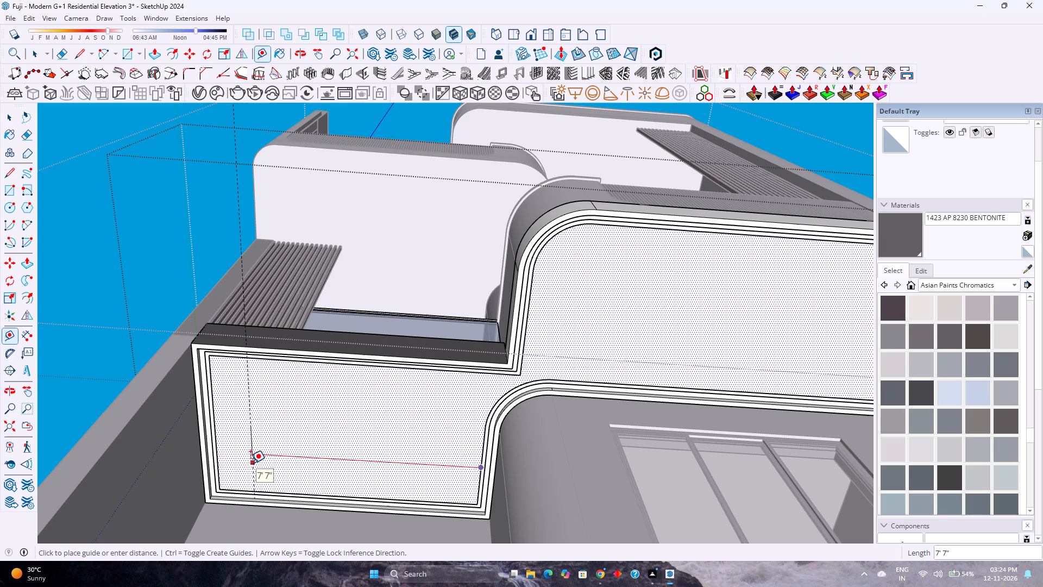
pyautogui.write("1'6")
pyautogui.press('Return')
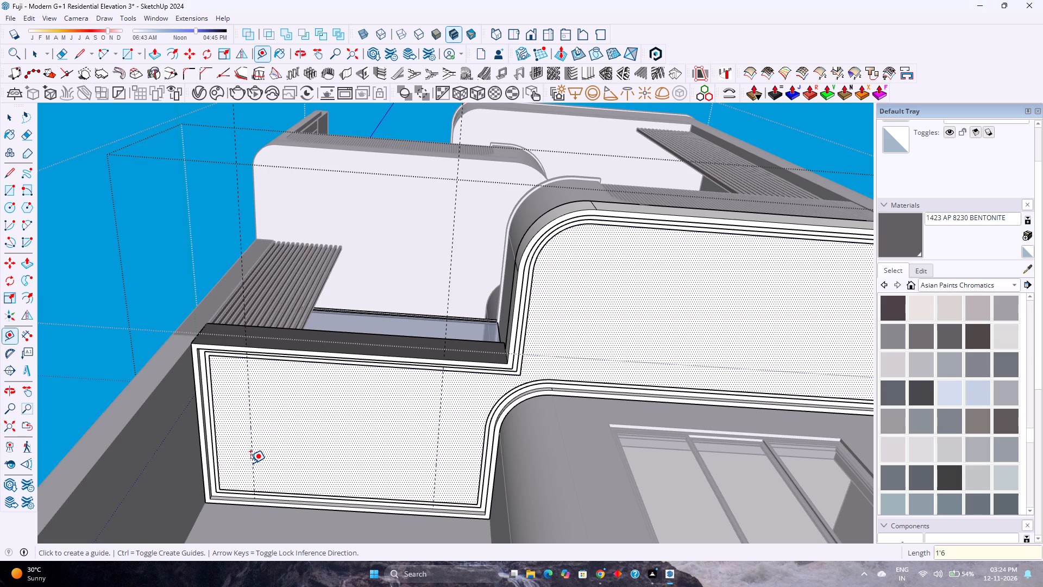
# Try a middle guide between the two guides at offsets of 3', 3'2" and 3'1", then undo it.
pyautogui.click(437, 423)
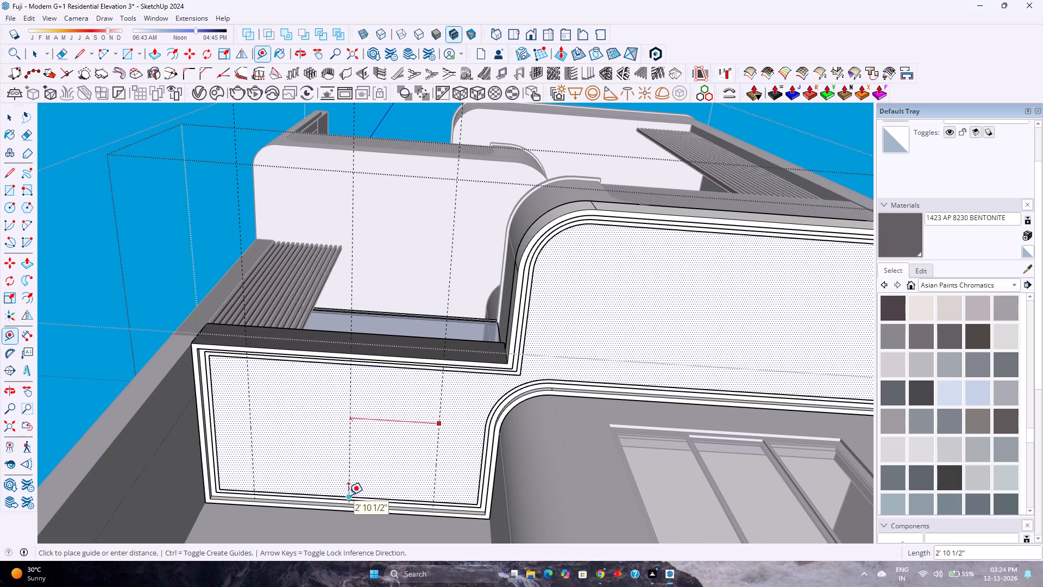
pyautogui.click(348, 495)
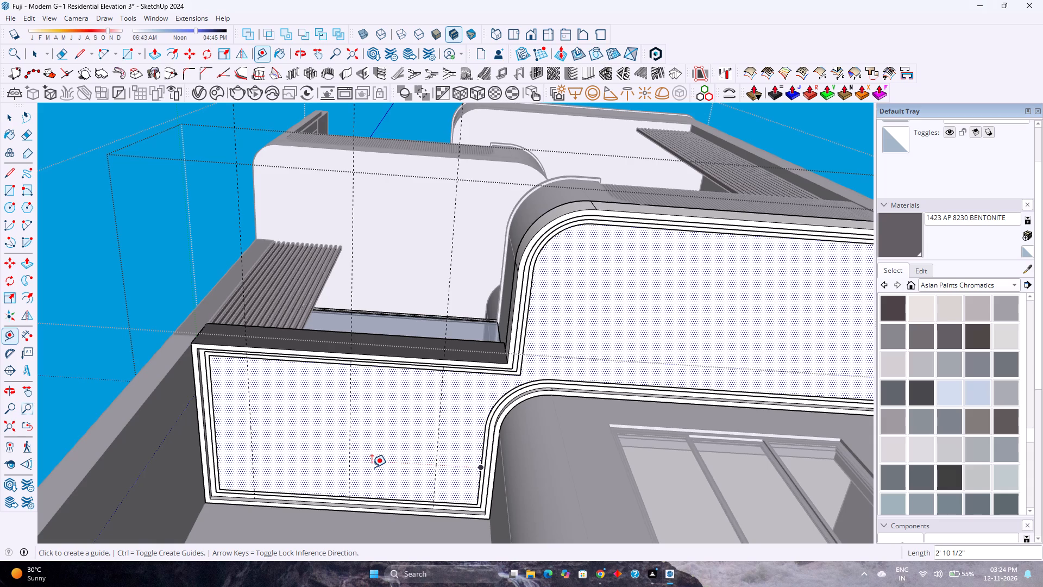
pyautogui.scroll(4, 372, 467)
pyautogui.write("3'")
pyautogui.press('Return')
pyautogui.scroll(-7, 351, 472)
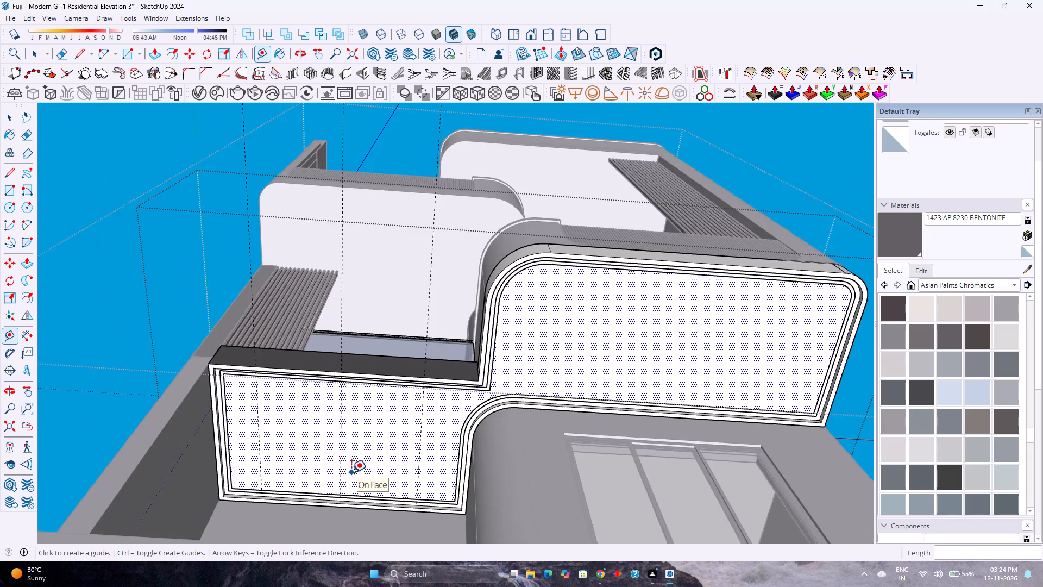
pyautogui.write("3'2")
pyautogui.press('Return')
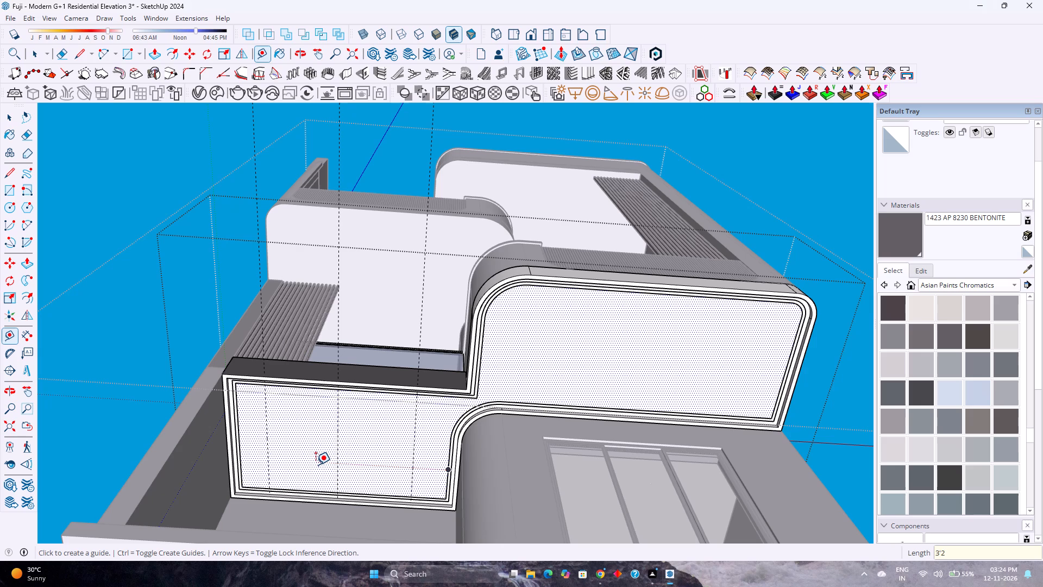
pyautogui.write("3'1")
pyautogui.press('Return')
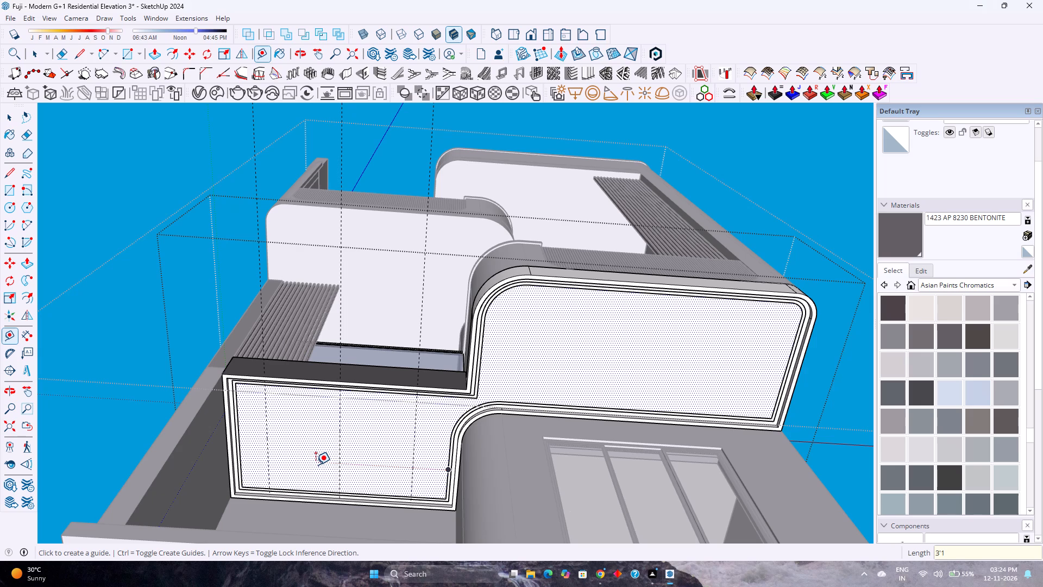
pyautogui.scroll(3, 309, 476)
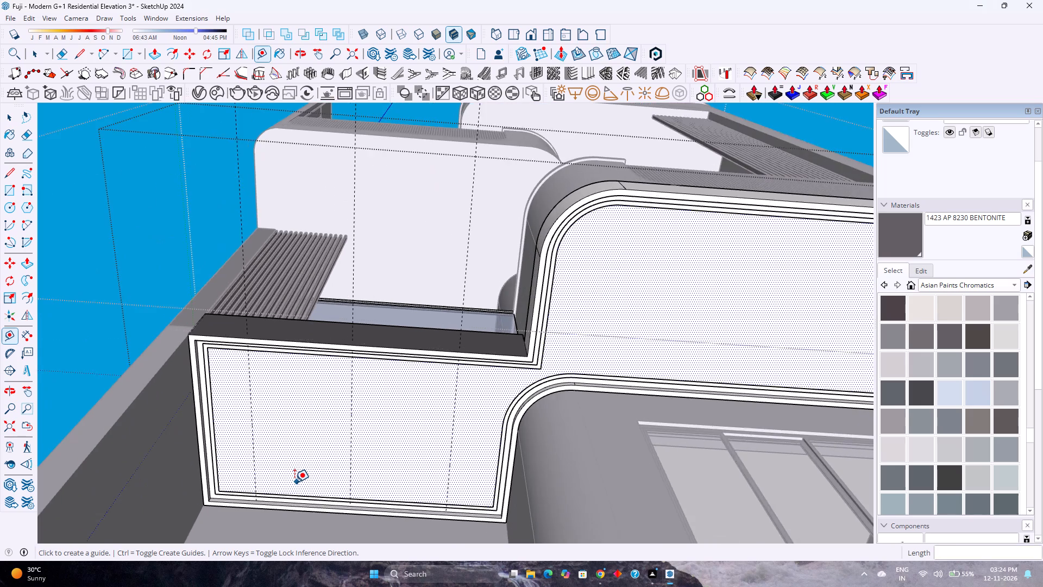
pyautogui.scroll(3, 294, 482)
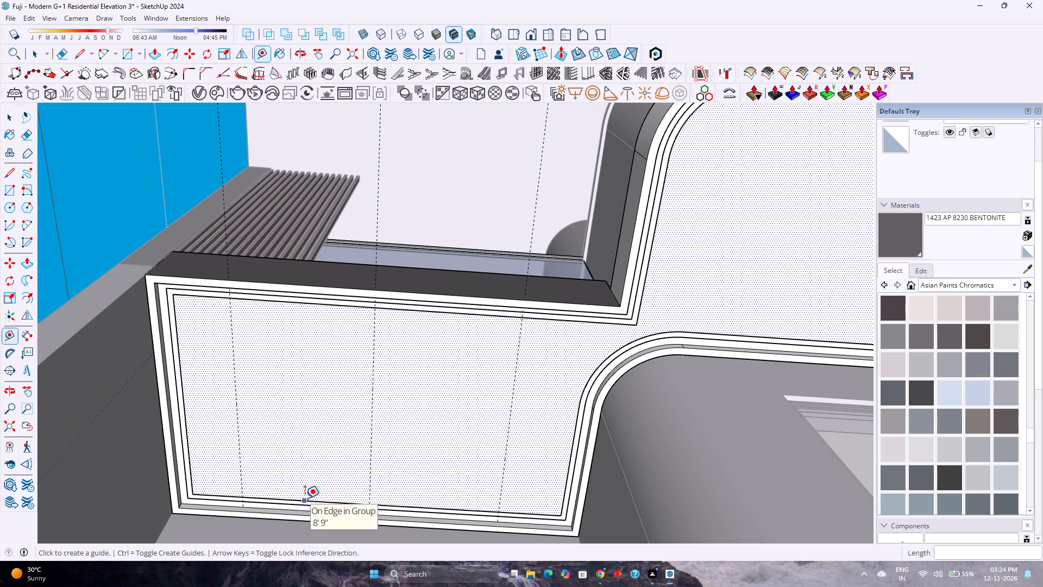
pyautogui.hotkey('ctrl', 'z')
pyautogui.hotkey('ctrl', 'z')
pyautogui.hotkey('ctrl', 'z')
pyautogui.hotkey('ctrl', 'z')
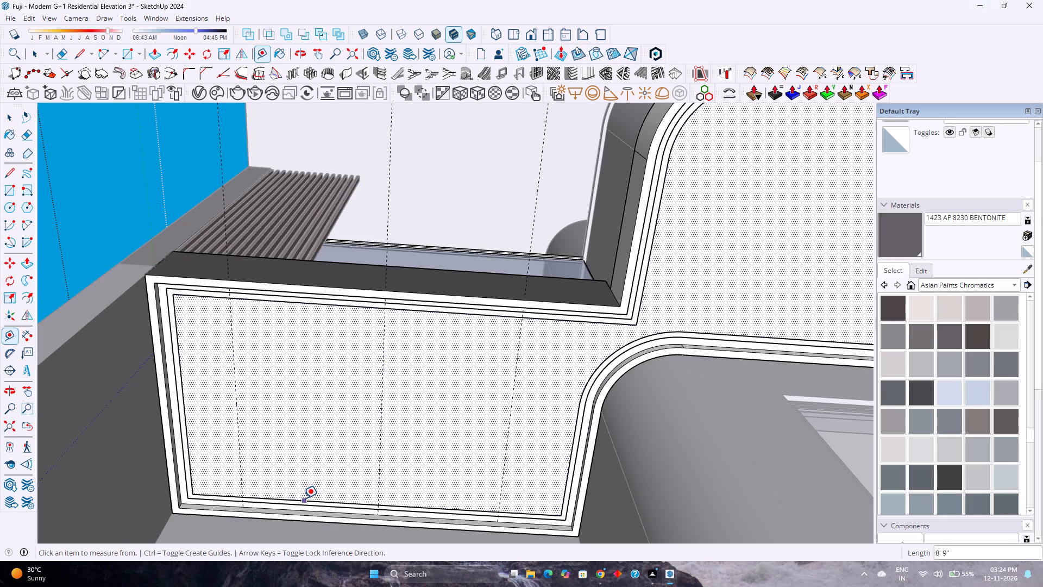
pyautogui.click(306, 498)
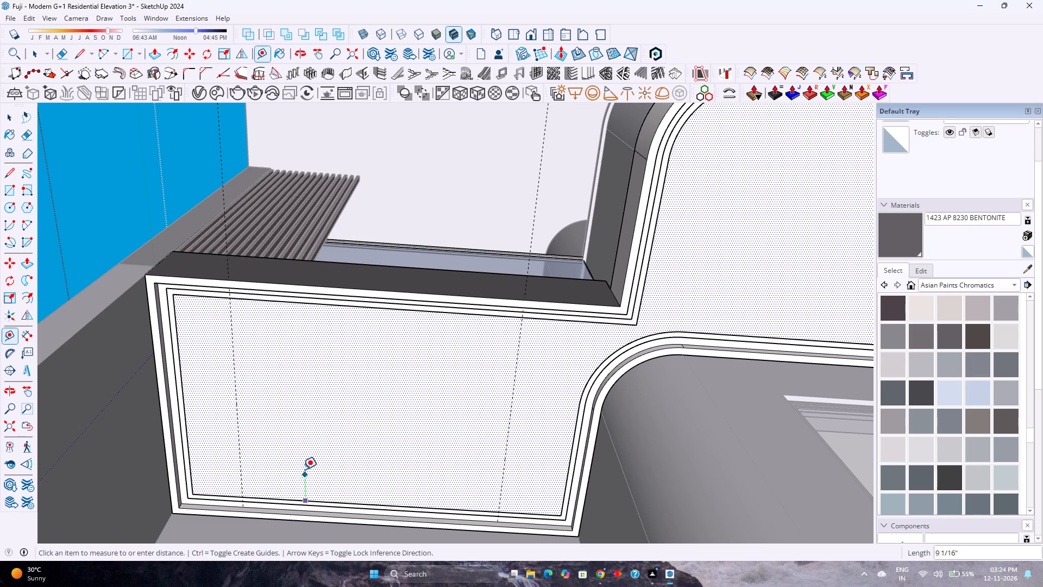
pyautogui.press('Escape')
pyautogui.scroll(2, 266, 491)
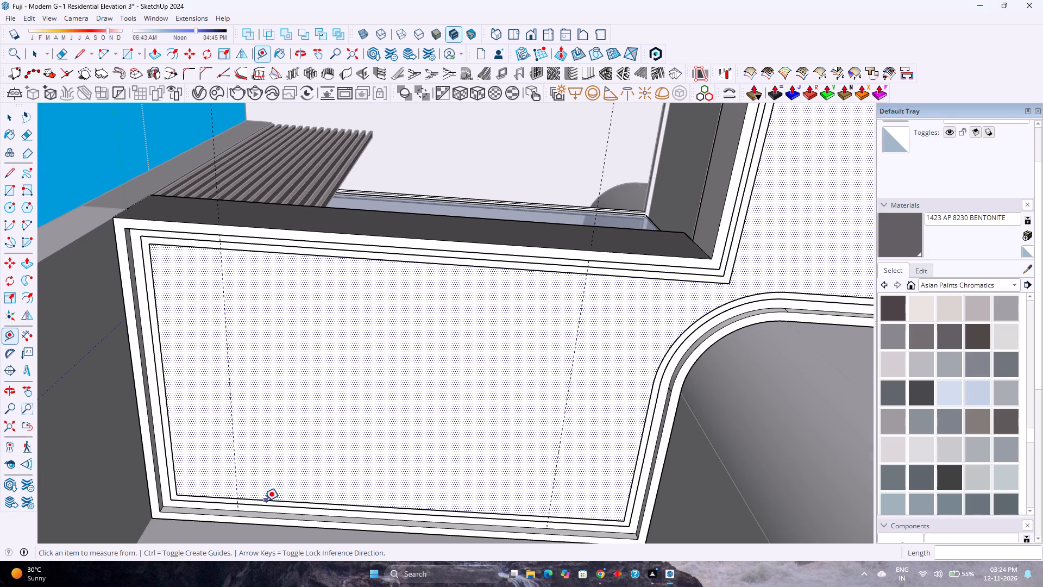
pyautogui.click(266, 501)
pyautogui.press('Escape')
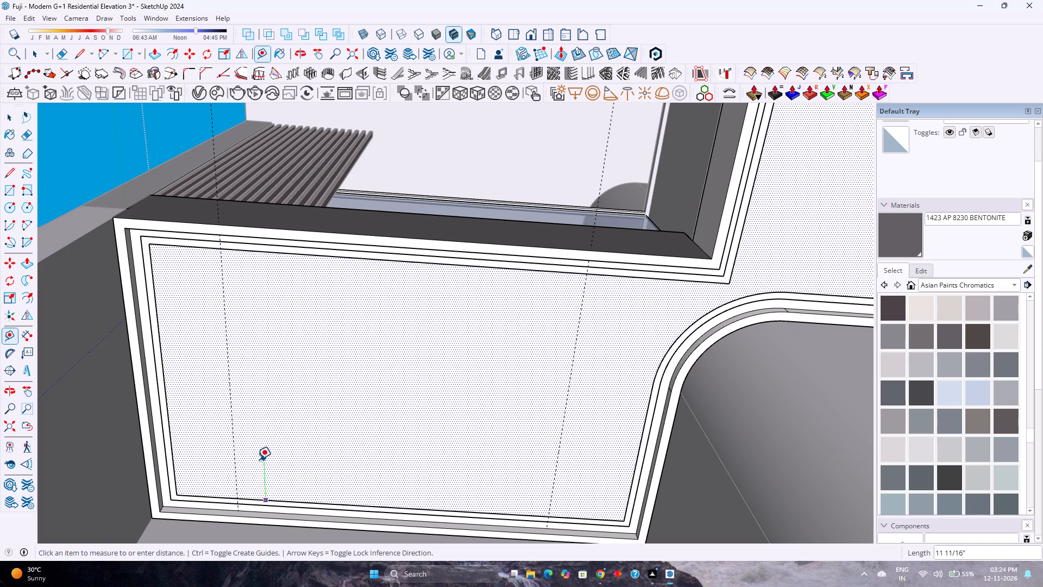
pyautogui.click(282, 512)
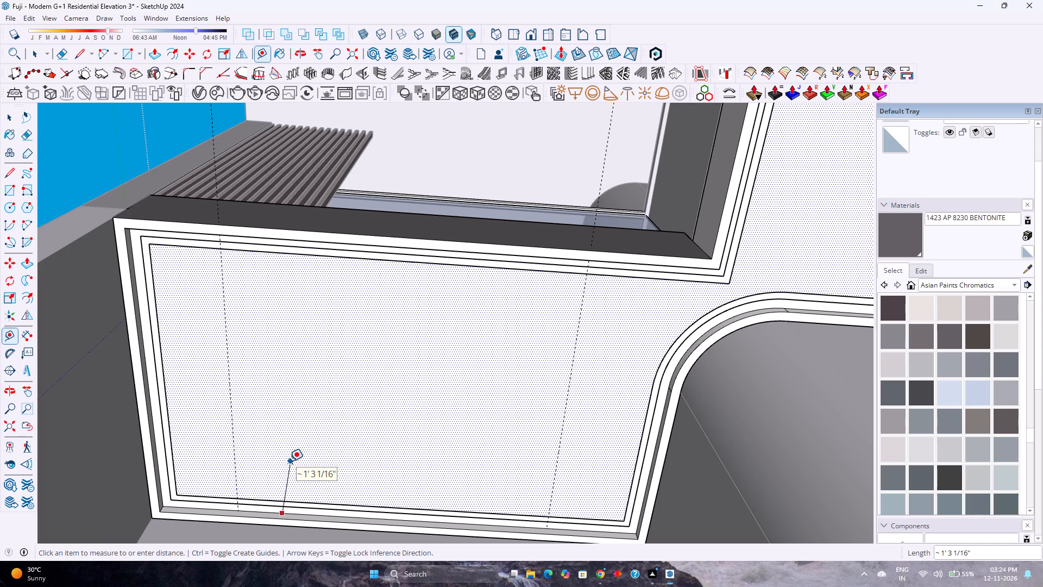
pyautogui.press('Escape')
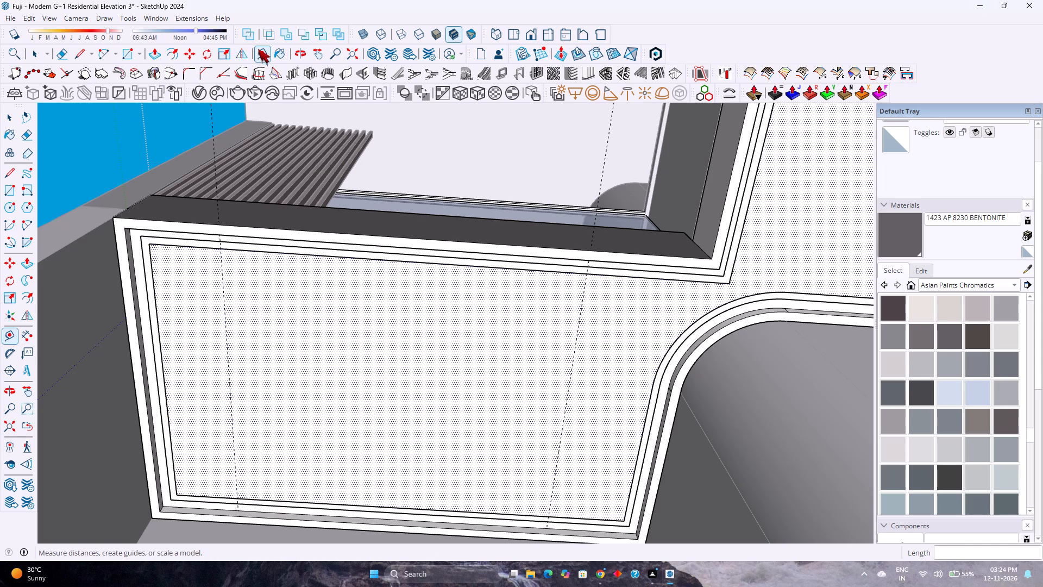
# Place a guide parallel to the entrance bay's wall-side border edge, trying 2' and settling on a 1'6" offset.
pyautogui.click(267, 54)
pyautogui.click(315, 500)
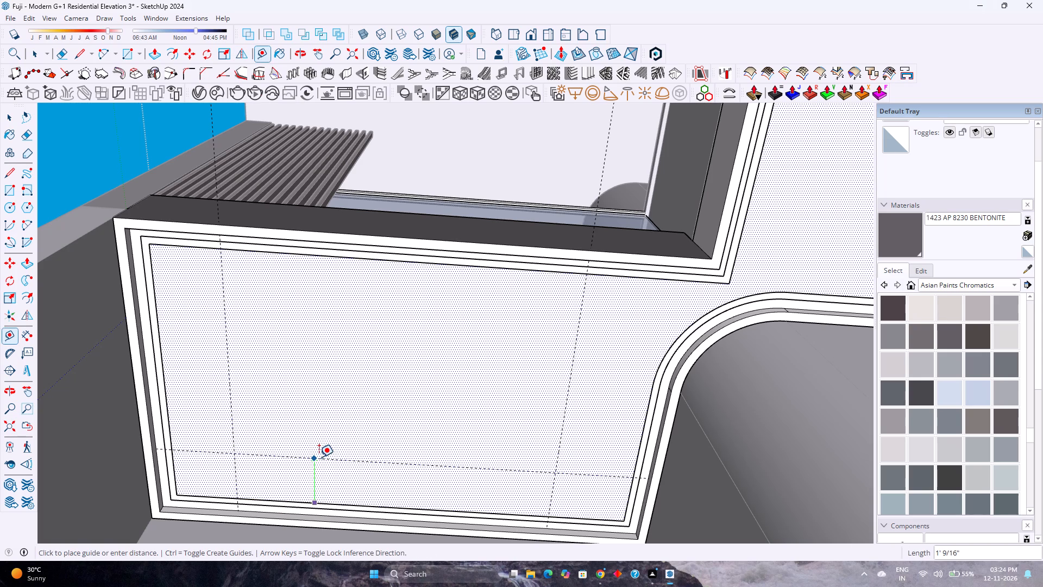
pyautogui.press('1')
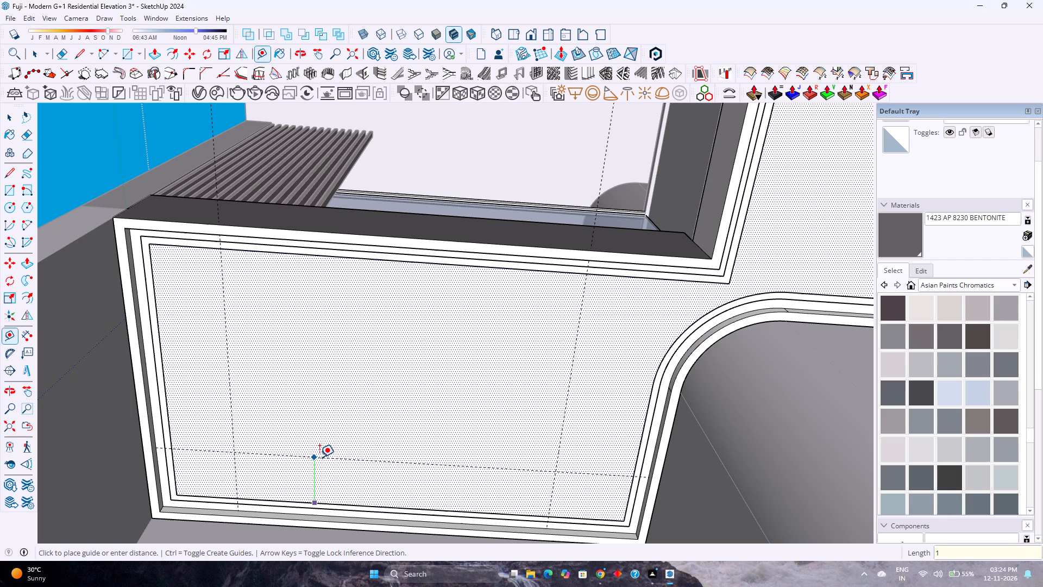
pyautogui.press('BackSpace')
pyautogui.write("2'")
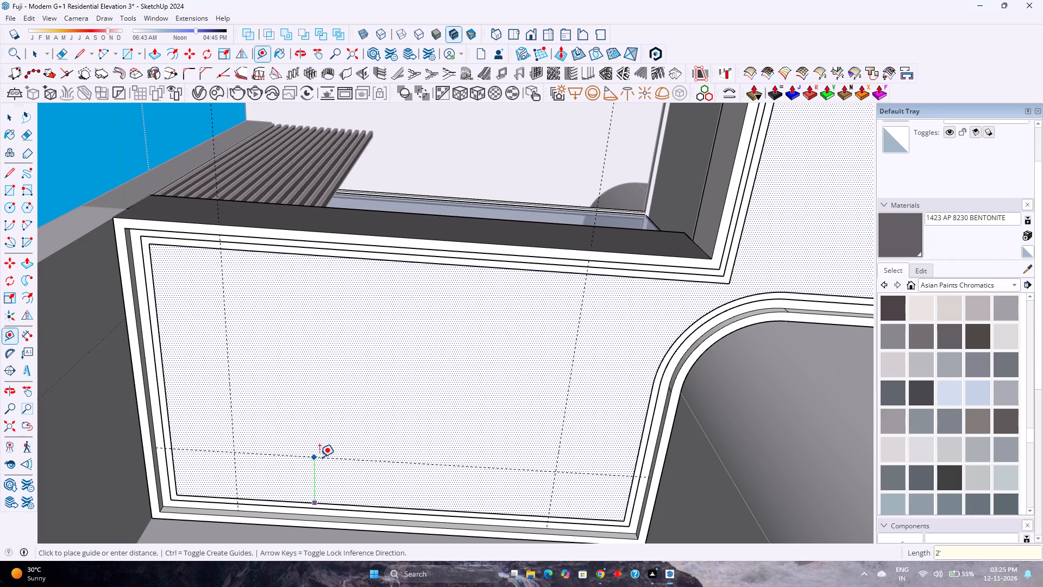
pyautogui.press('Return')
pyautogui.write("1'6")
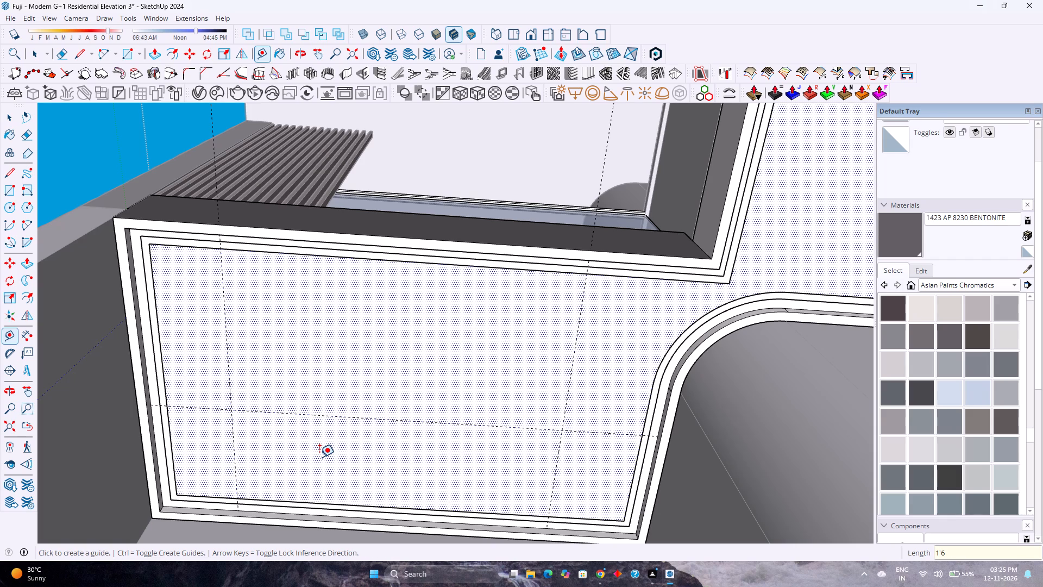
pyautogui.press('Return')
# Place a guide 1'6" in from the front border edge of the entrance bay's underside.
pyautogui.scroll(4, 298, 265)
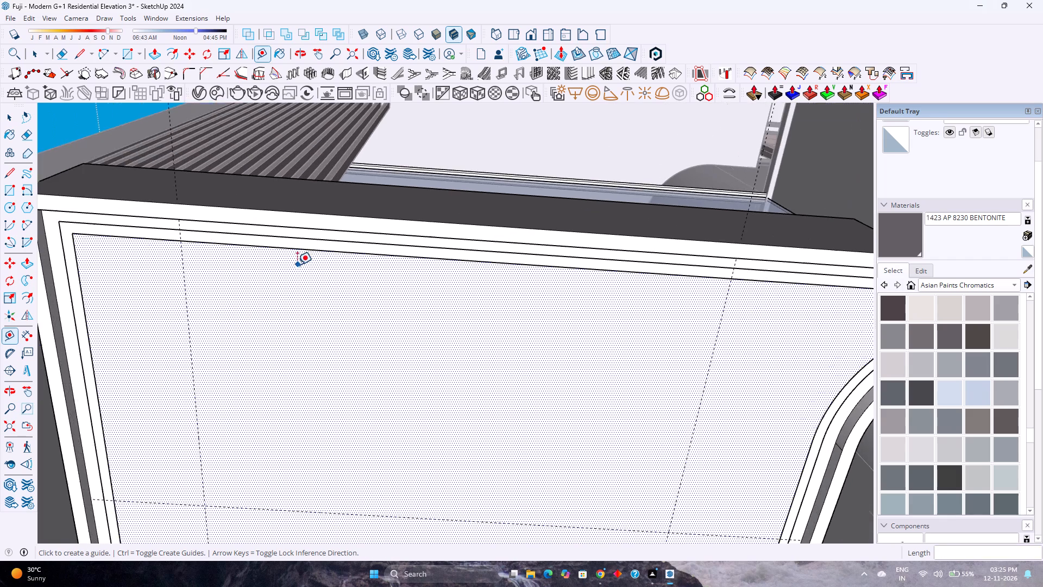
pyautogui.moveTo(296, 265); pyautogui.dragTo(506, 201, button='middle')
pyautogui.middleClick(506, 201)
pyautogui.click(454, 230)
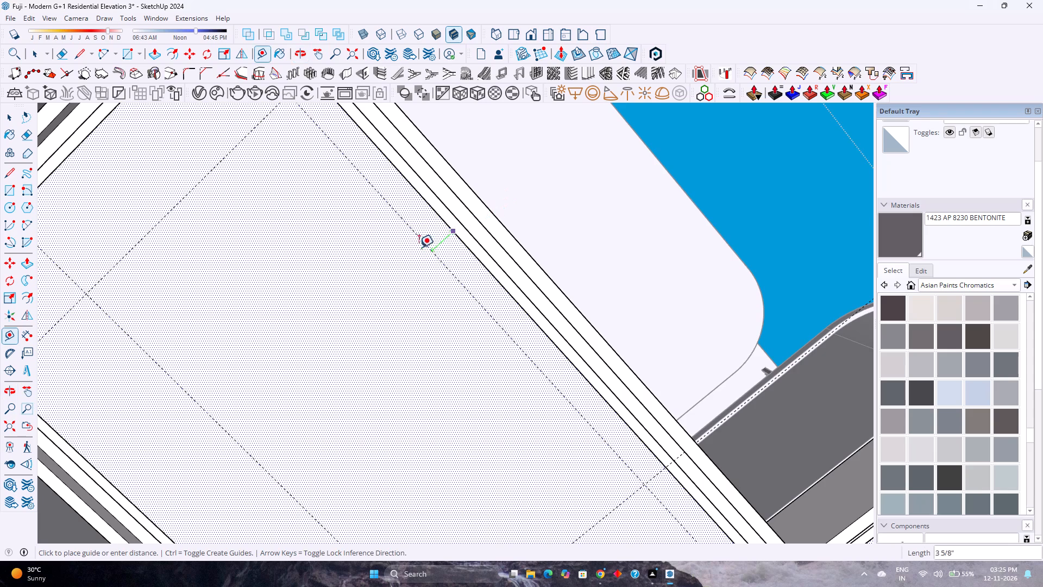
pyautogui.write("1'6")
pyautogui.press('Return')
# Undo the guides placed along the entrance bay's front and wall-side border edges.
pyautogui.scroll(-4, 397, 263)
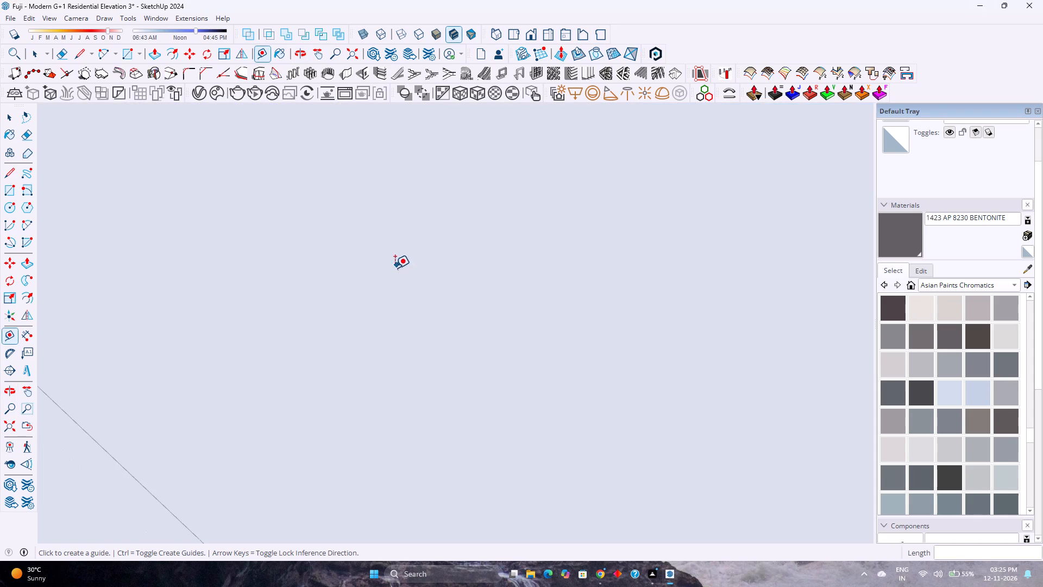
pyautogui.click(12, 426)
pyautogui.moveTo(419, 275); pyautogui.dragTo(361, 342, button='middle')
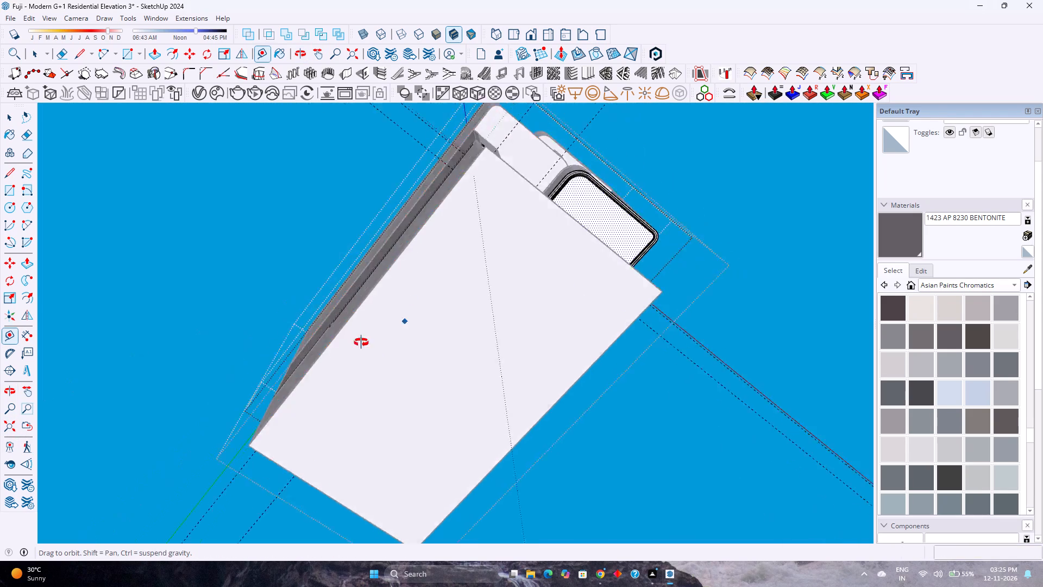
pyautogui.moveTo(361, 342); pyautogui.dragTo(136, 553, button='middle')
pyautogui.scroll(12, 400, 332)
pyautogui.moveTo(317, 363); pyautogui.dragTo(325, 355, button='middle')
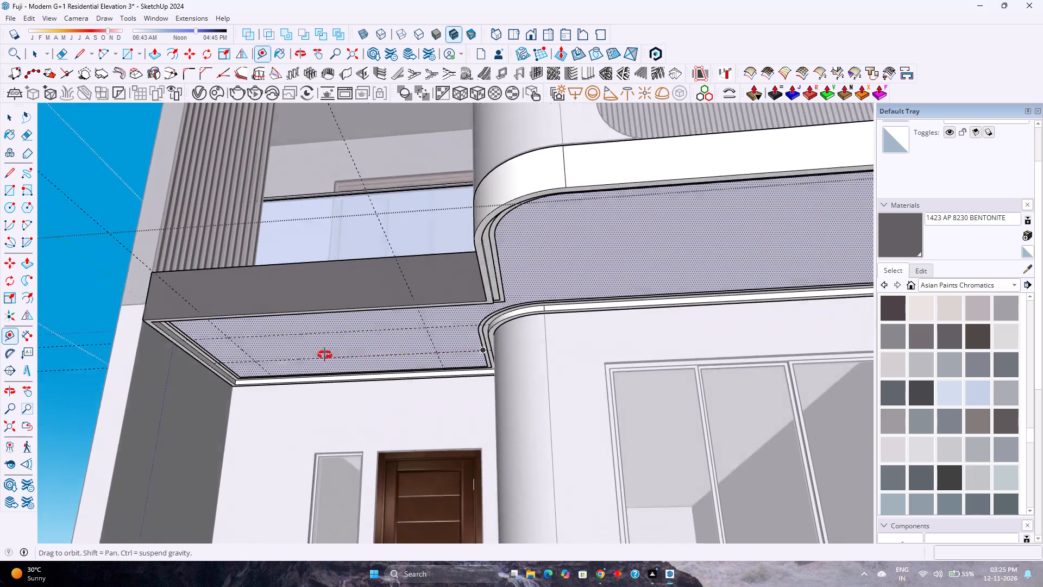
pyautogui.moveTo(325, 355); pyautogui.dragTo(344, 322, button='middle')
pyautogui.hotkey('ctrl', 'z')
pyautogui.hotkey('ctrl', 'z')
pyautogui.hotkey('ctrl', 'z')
# Place a guide 1'6" in from the wall-side border edge of the entrance bay's underside.
pyautogui.moveTo(335, 334); pyautogui.dragTo(363, 305, button='middle')
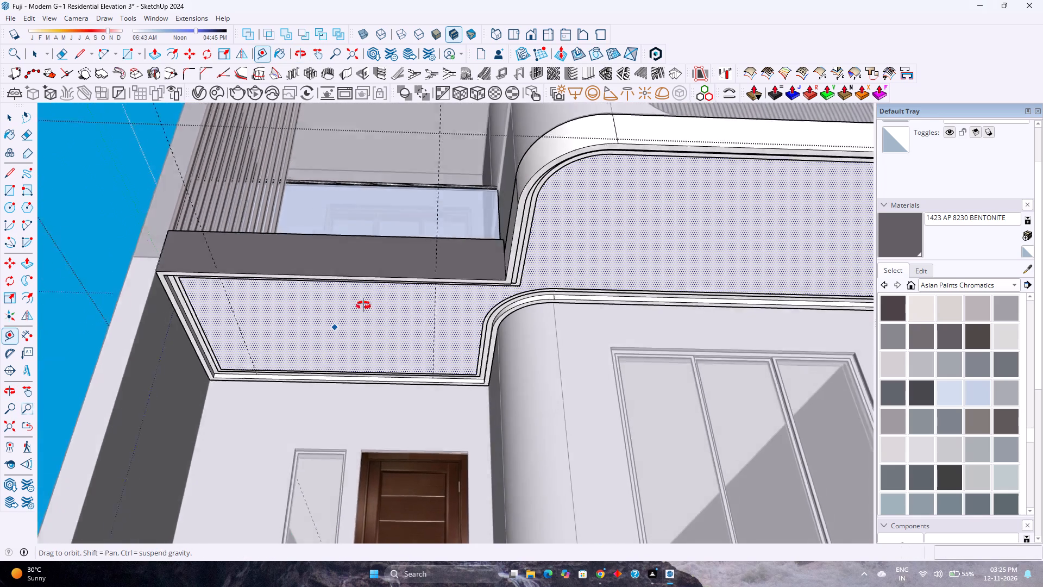
pyautogui.moveTo(363, 305); pyautogui.dragTo(369, 254, button='middle')
pyautogui.middleClick(370, 251)
pyautogui.moveTo(373, 247); pyautogui.dragTo(380, 238, button='middle')
pyautogui.scroll(7, 297, 338)
pyautogui.click(223, 409)
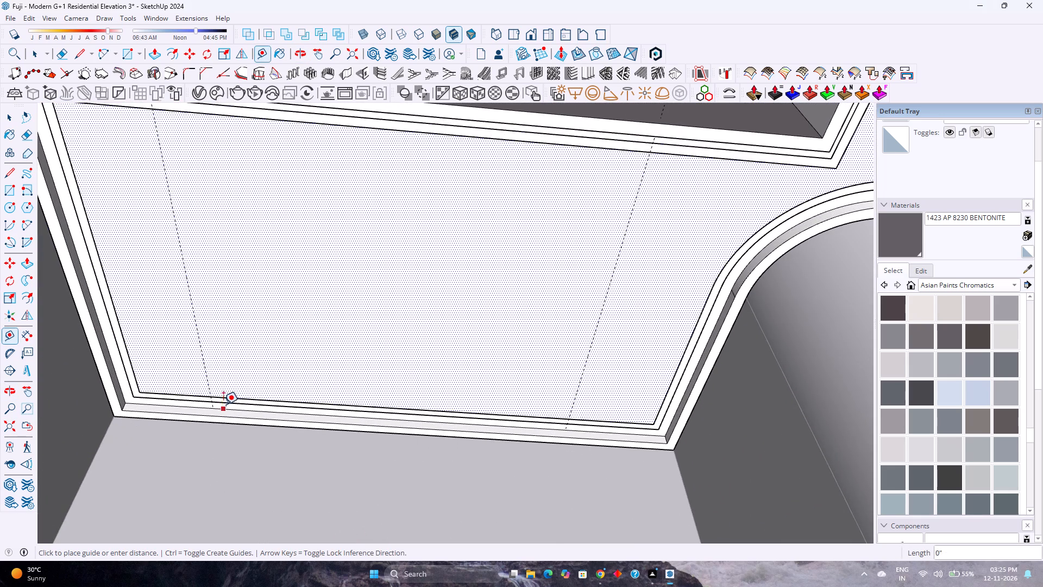
pyautogui.click(234, 348)
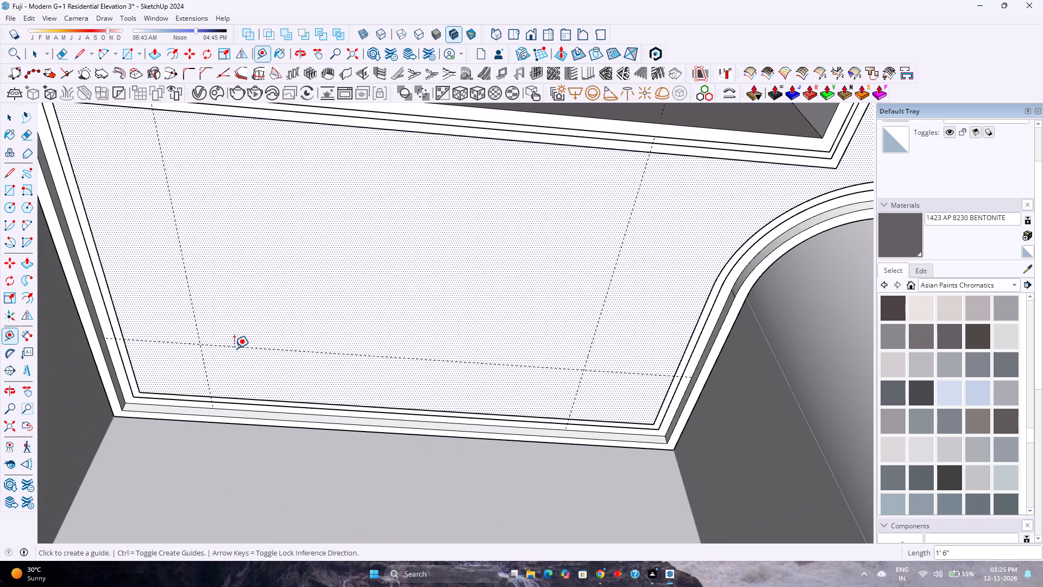
pyautogui.scroll(-2, 239, 336)
pyautogui.keyDown('shift'); pyautogui.moveTo(257, 323); pyautogui.dragTo(192, 462, button='middle'); pyautogui.keyUp('shift')
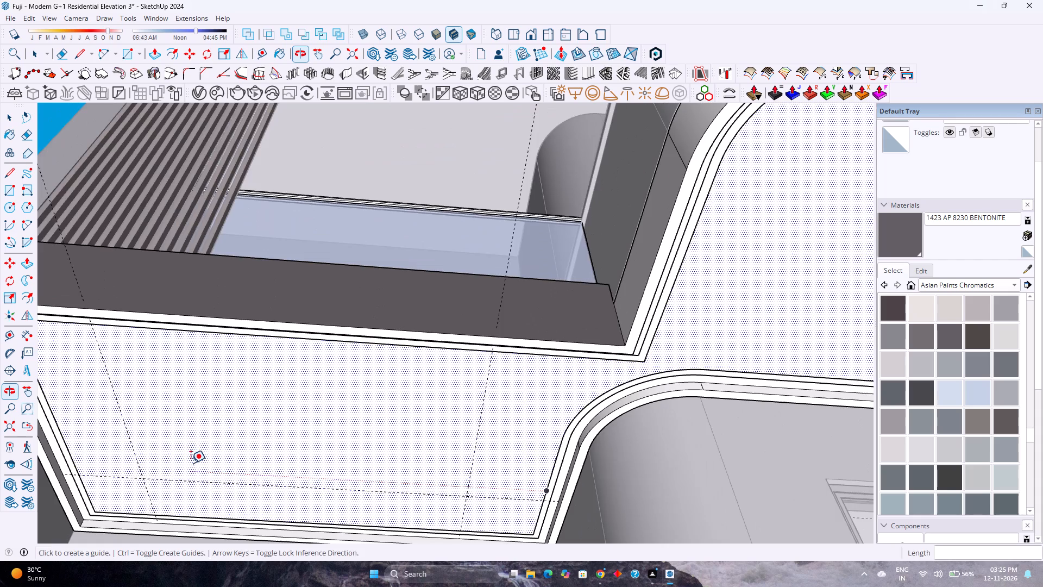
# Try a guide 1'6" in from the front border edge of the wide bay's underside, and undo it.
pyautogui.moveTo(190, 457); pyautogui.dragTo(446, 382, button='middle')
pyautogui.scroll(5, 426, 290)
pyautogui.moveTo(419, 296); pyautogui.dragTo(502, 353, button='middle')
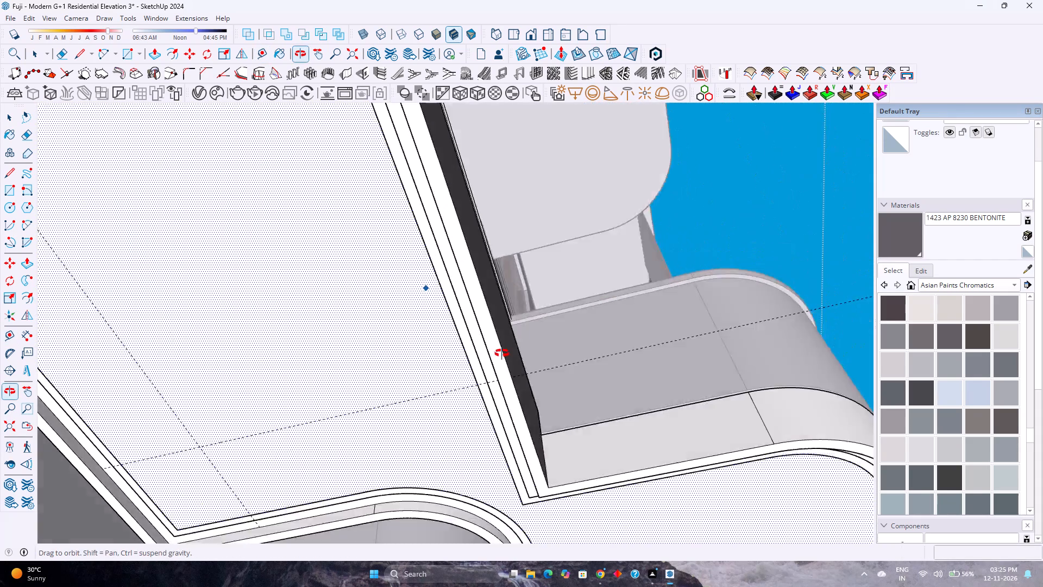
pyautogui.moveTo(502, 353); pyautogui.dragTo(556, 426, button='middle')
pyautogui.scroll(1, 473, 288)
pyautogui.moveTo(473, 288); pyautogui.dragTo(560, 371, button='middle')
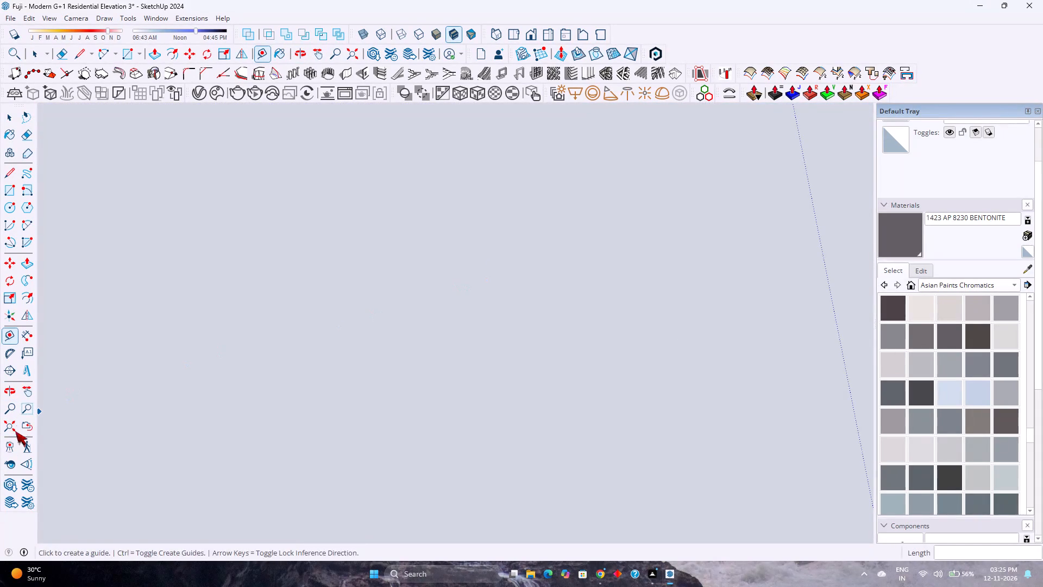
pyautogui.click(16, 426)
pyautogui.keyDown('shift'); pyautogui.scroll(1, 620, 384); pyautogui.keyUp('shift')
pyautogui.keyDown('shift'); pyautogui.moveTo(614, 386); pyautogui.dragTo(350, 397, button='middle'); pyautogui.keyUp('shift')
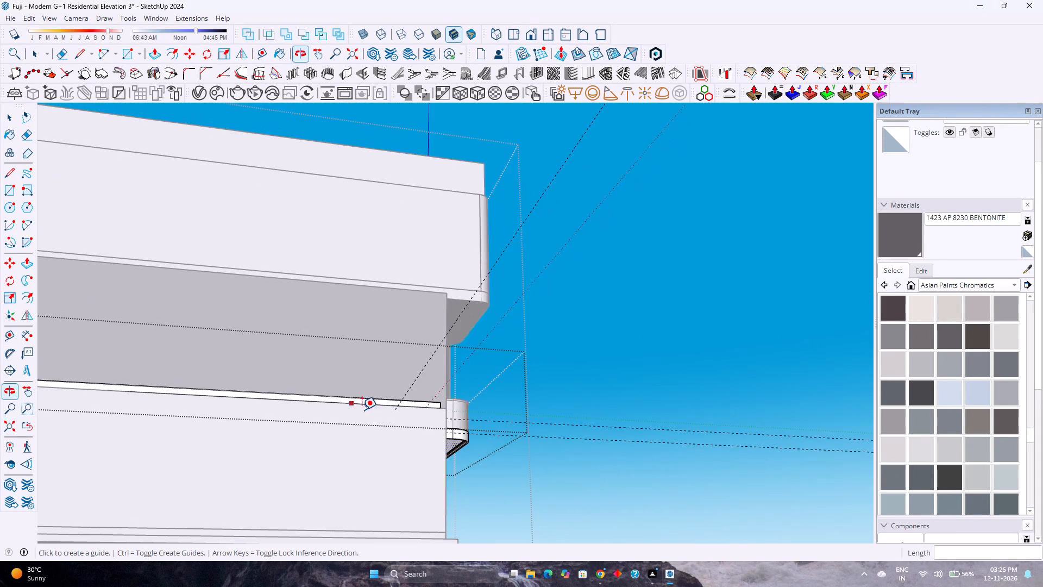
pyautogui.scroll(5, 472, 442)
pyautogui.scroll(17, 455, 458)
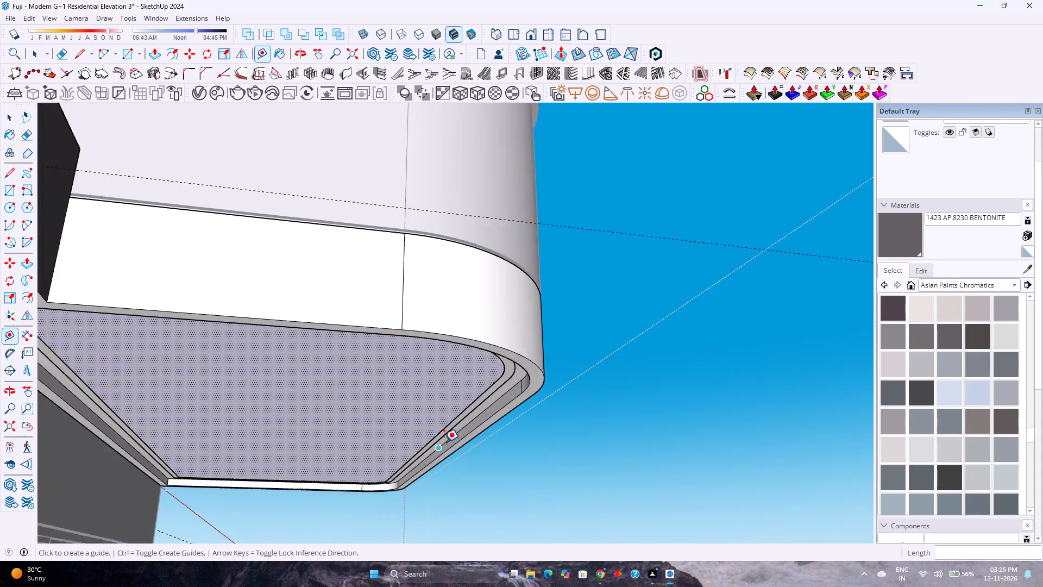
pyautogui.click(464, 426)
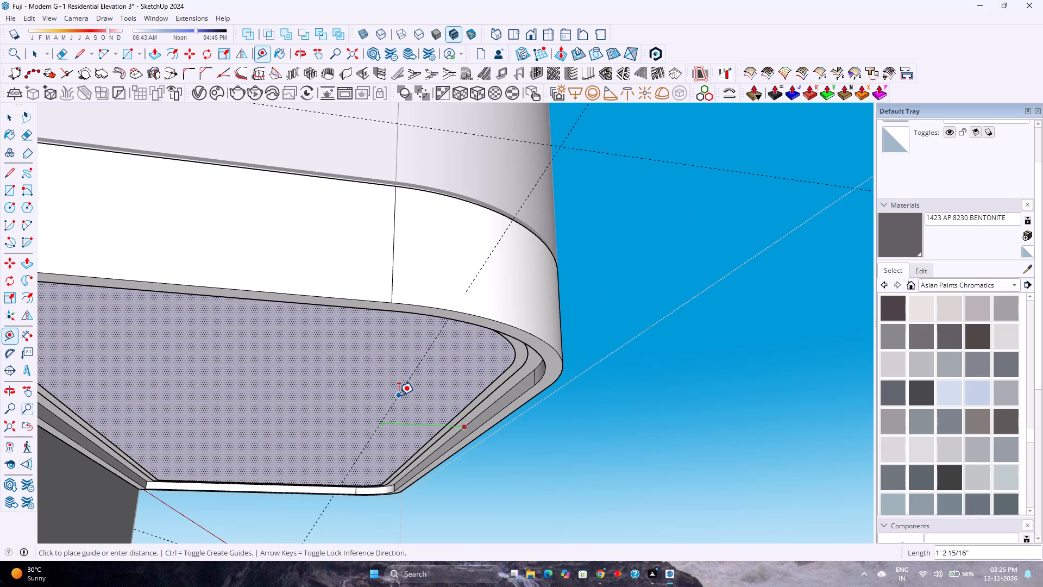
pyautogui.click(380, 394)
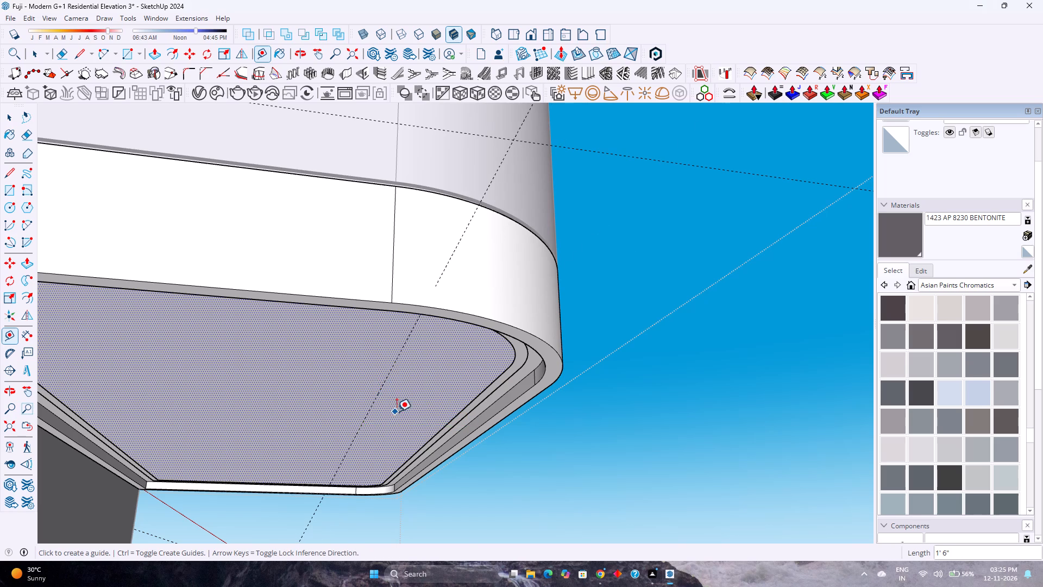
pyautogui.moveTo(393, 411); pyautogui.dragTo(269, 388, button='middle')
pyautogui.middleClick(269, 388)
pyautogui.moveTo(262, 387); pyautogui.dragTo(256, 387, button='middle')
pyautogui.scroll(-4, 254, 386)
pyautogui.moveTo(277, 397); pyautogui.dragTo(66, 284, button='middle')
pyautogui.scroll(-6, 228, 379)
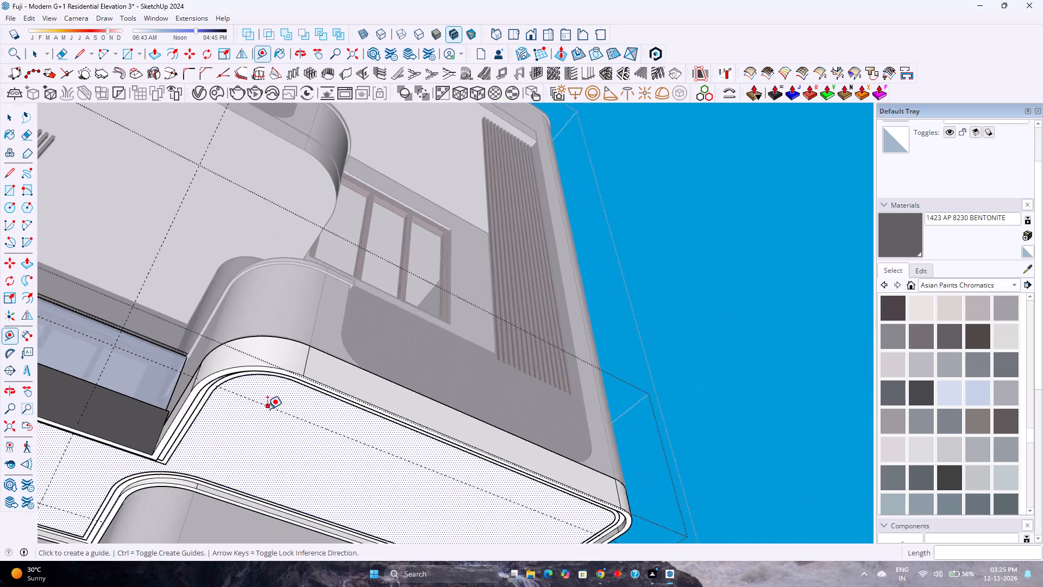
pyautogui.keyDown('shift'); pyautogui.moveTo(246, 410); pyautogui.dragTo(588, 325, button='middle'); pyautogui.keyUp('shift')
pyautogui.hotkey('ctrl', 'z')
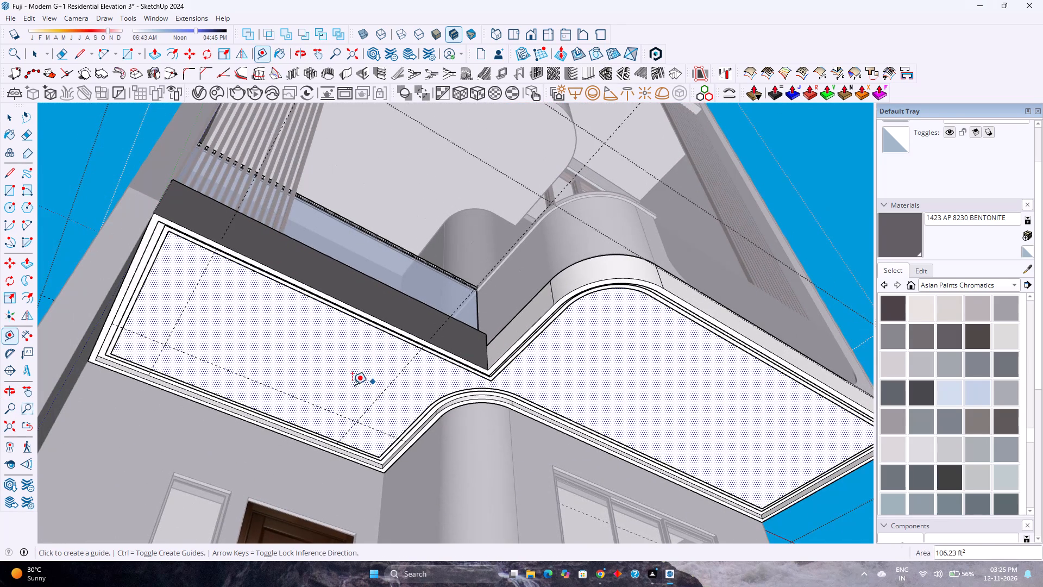
# Place a guide 1'6" in from the front border edge of the entrance bay's underside.
pyautogui.scroll(11, 354, 345)
pyautogui.moveTo(356, 351); pyautogui.dragTo(418, 344, button='middle')
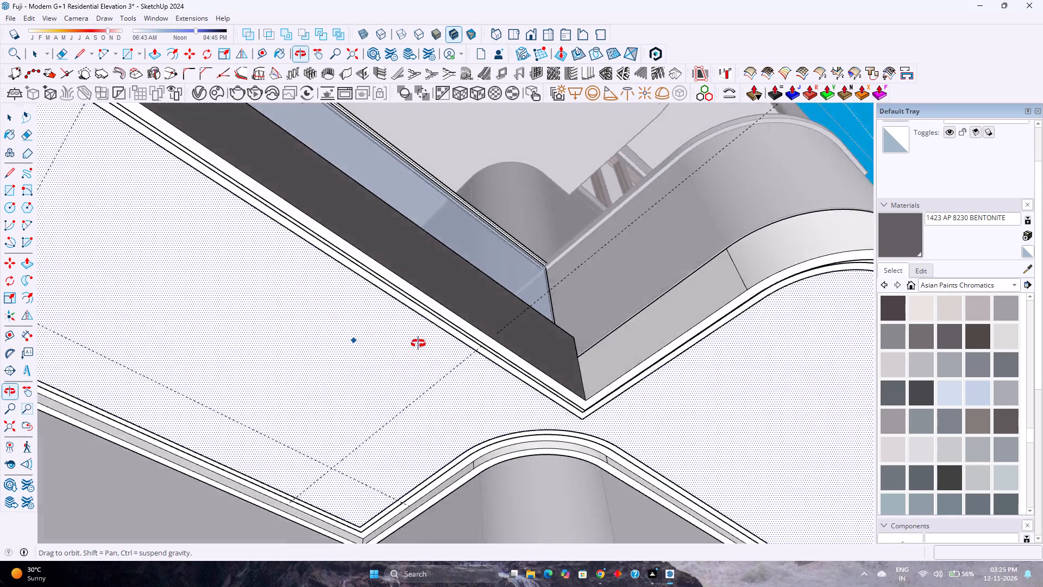
pyautogui.moveTo(418, 344); pyautogui.dragTo(545, 378, button='middle')
pyautogui.middleClick(545, 378)
pyautogui.scroll(8, 451, 351)
pyautogui.moveTo(449, 352); pyautogui.dragTo(549, 429, button='middle')
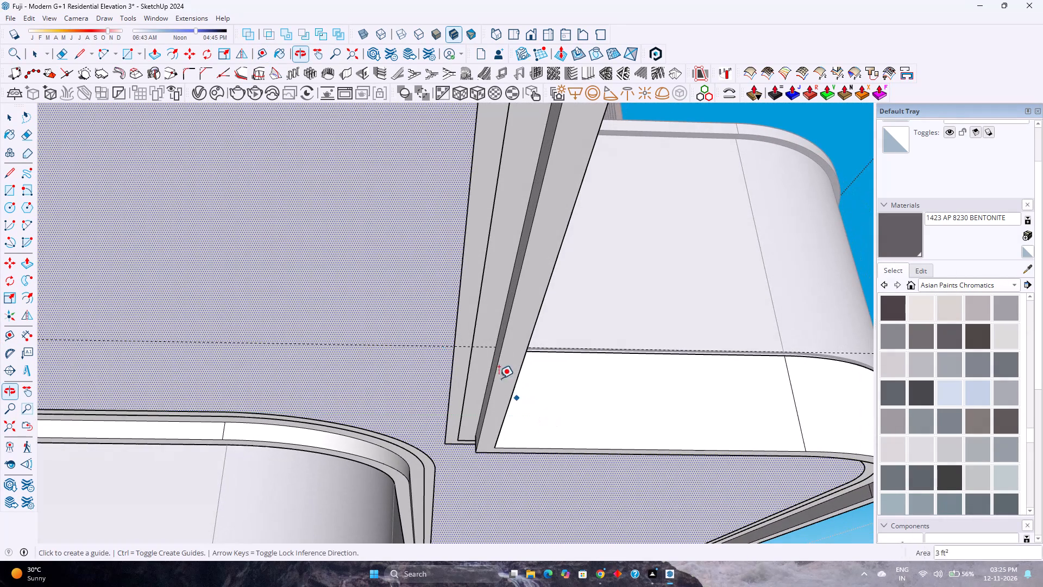
pyautogui.click(501, 313)
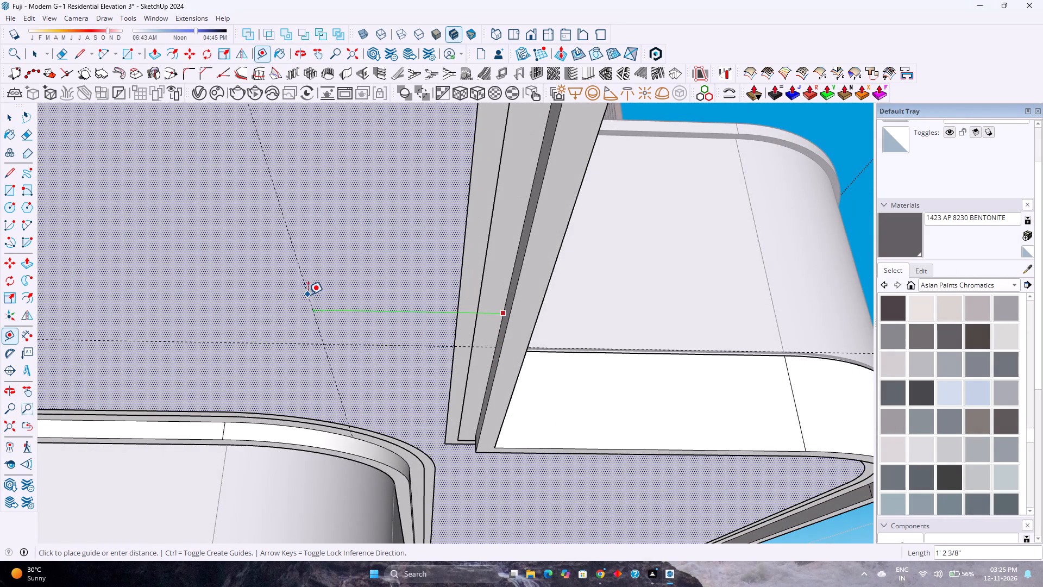
pyautogui.click(253, 286)
pyautogui.scroll(-3, 327, 323)
pyautogui.moveTo(338, 332); pyautogui.dragTo(165, 301, button='middle')
pyautogui.scroll(-3, 257, 327)
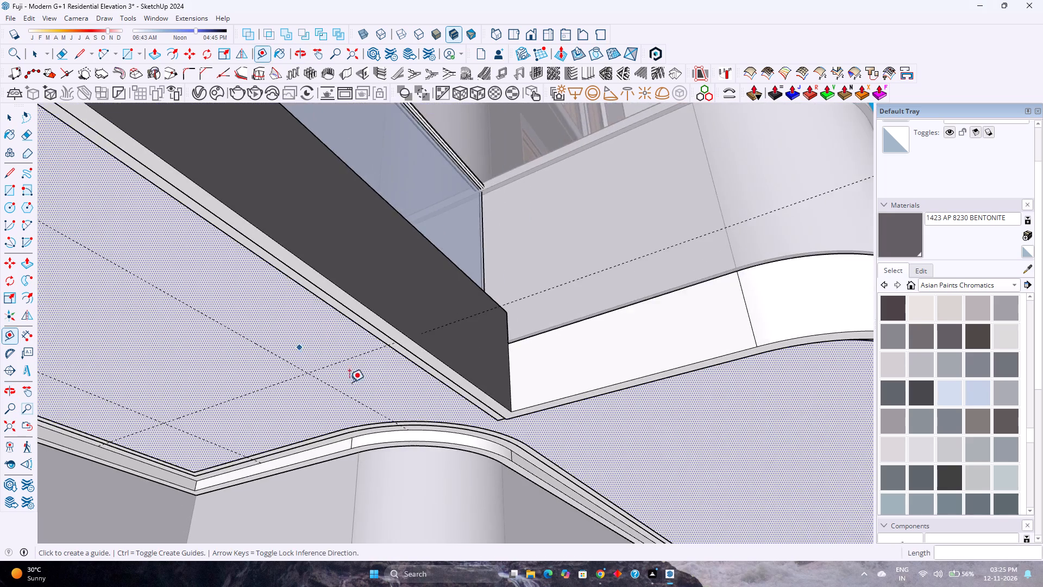
pyautogui.moveTo(349, 391); pyautogui.dragTo(94, 349, button='middle')
pyautogui.middleClick(93, 349)
pyautogui.scroll(-10, 430, 390)
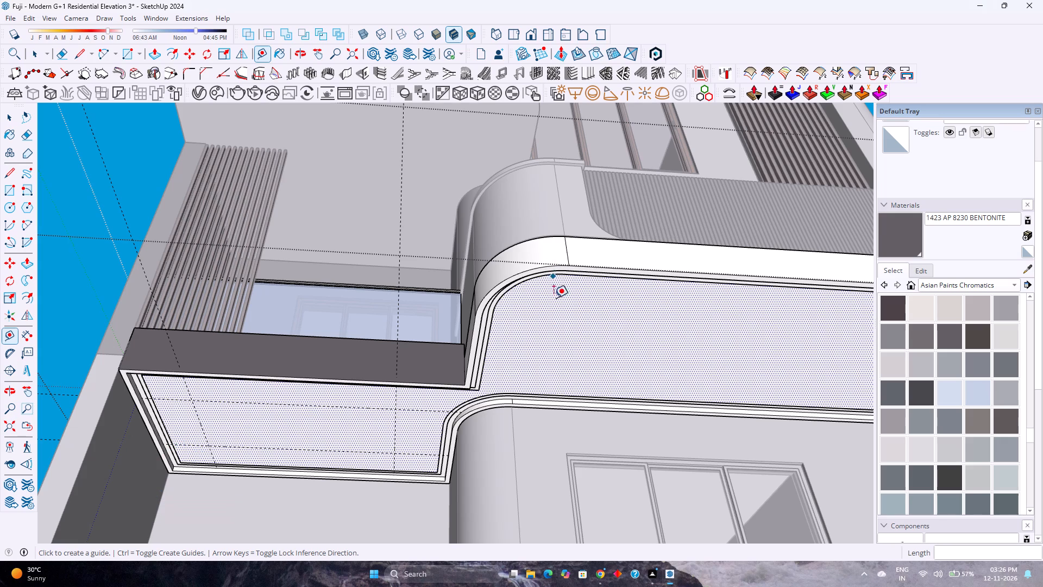
pyautogui.scroll(-5, 494, 332)
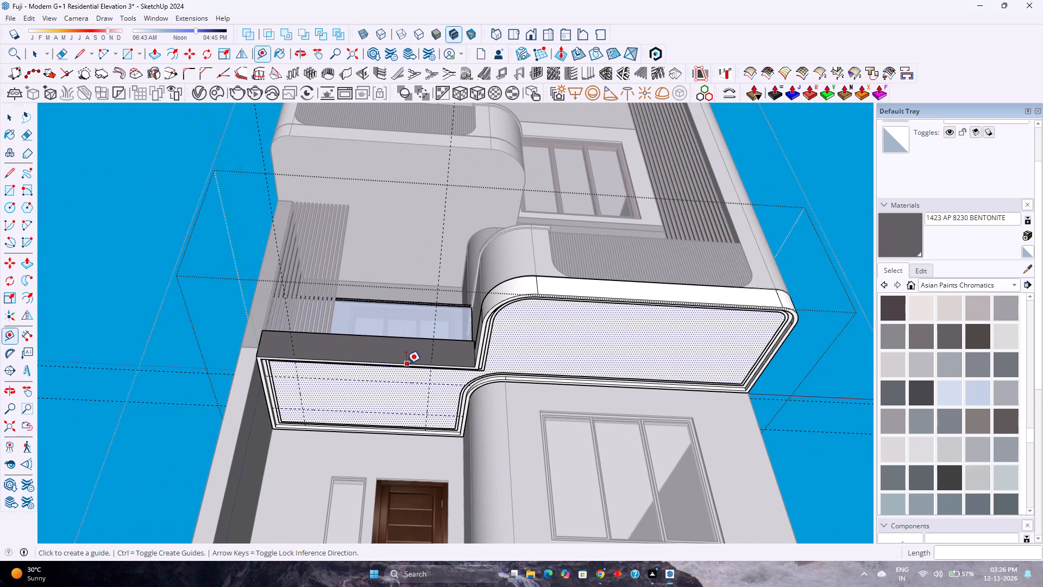
pyautogui.scroll(7, 397, 367)
pyautogui.scroll(-7, 367, 387)
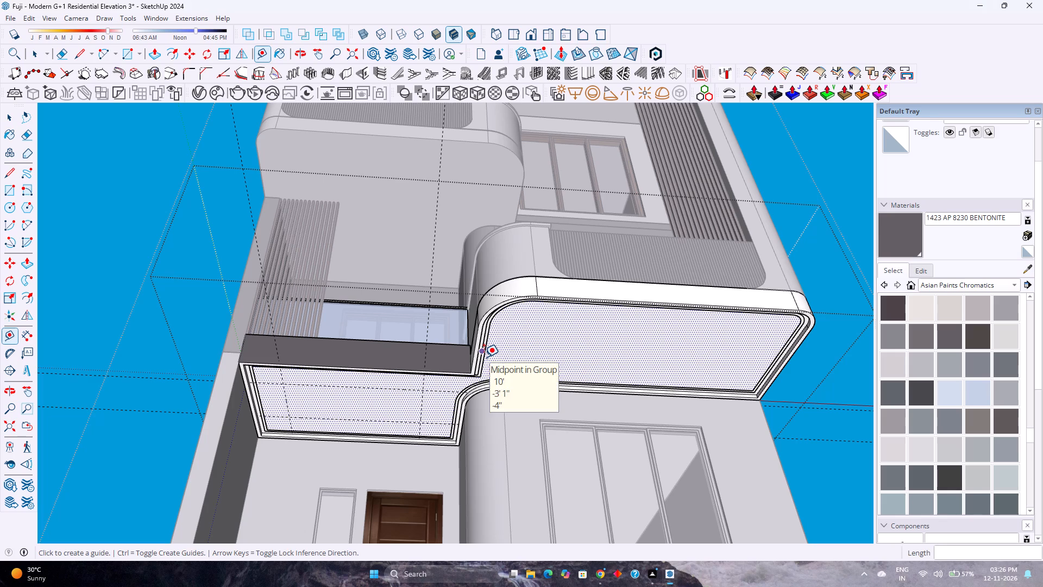
pyautogui.press('space')
# Draw a circle where the entrance bay's front and outer side guides cross, trying radii 3" and 2" and settling on 2.5".
pyautogui.scroll(1, 427, 410)
pyautogui.moveTo(424, 410); pyautogui.dragTo(430, 354, button='middle')
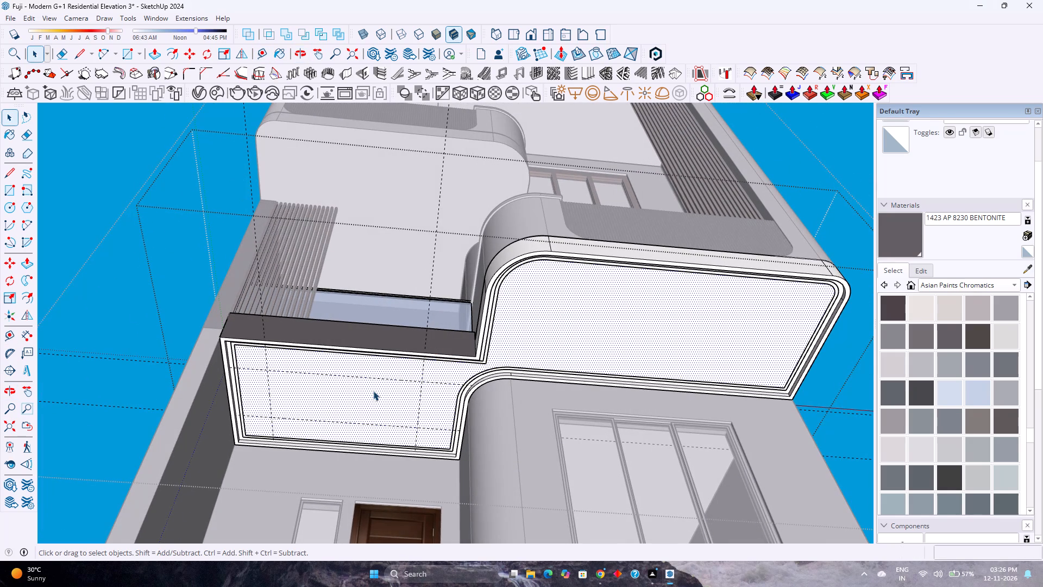
pyautogui.scroll(5, 373, 391)
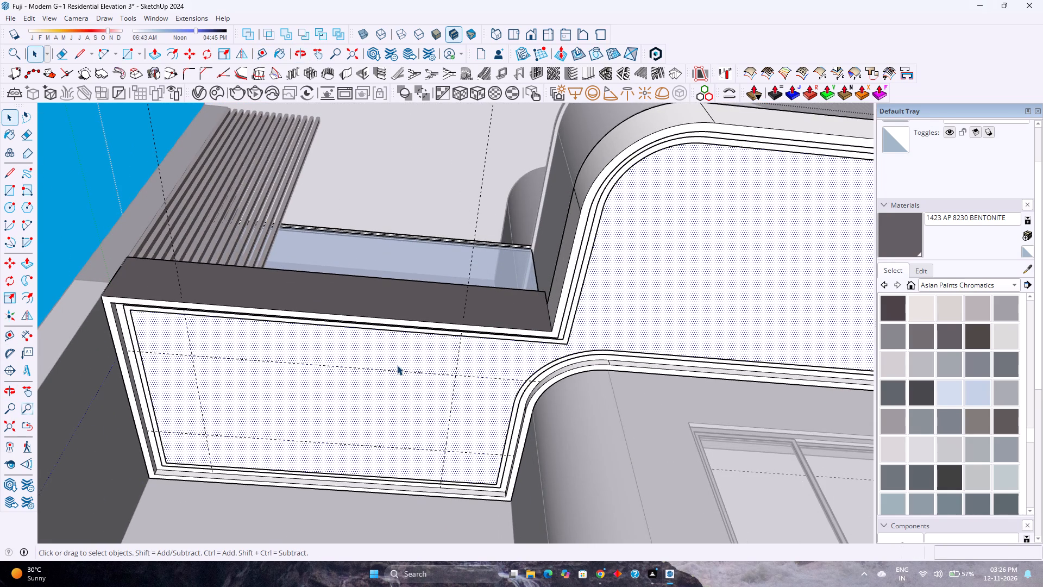
pyautogui.scroll(-4, 404, 410)
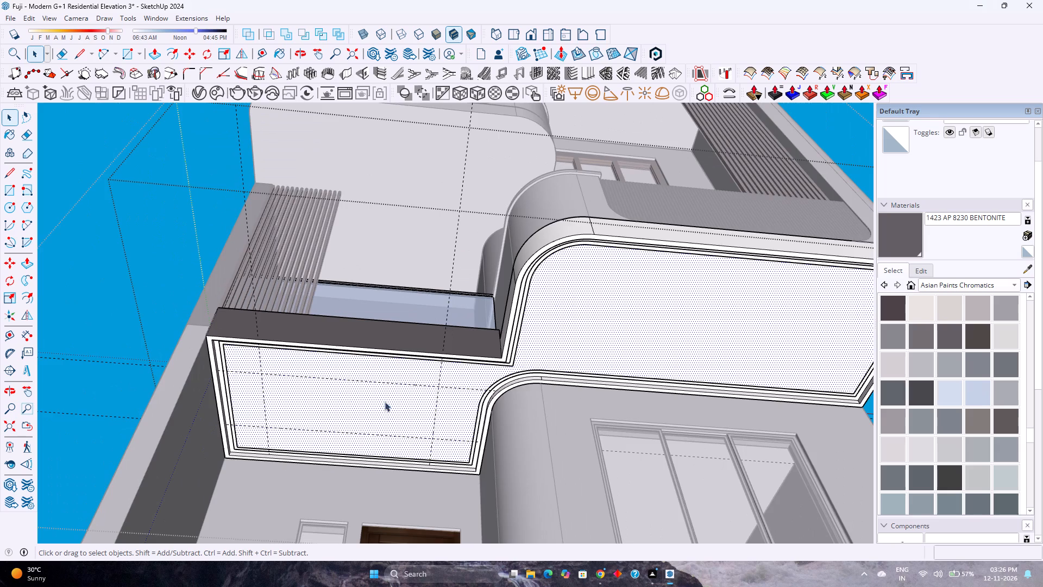
pyautogui.scroll(3, 341, 398)
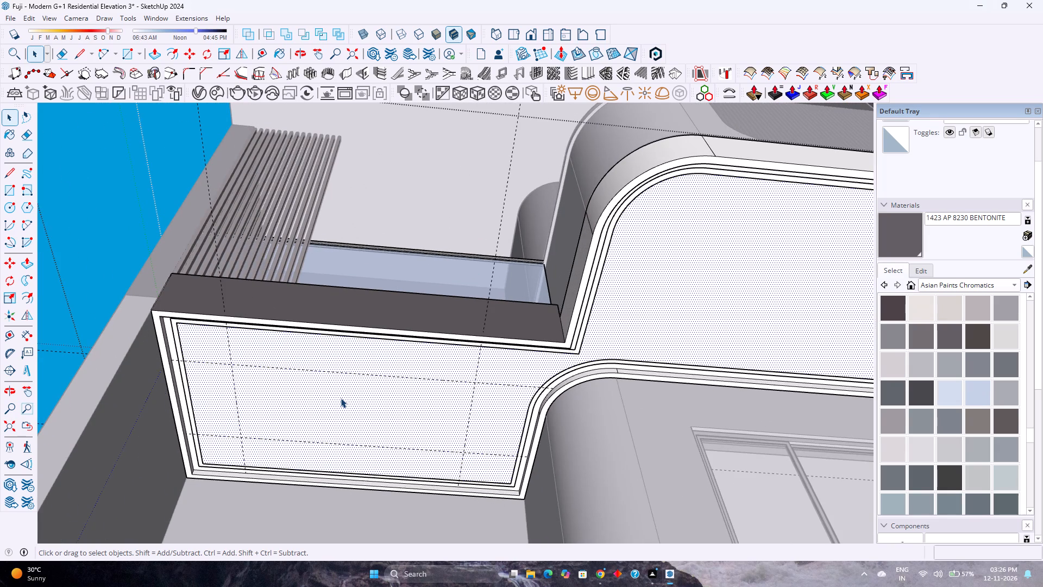
pyautogui.scroll(4, 340, 396)
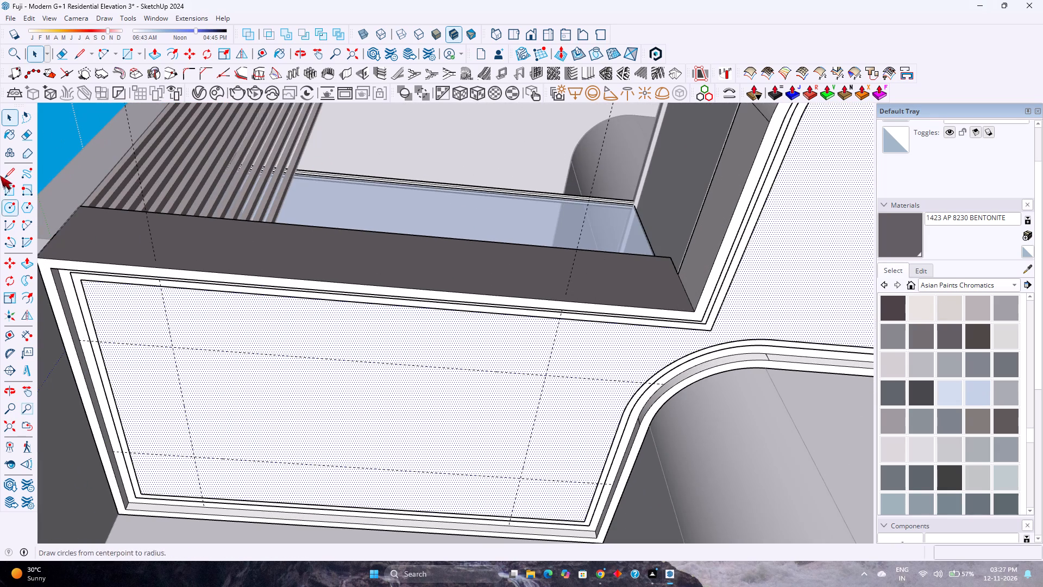
pyautogui.click(11, 209)
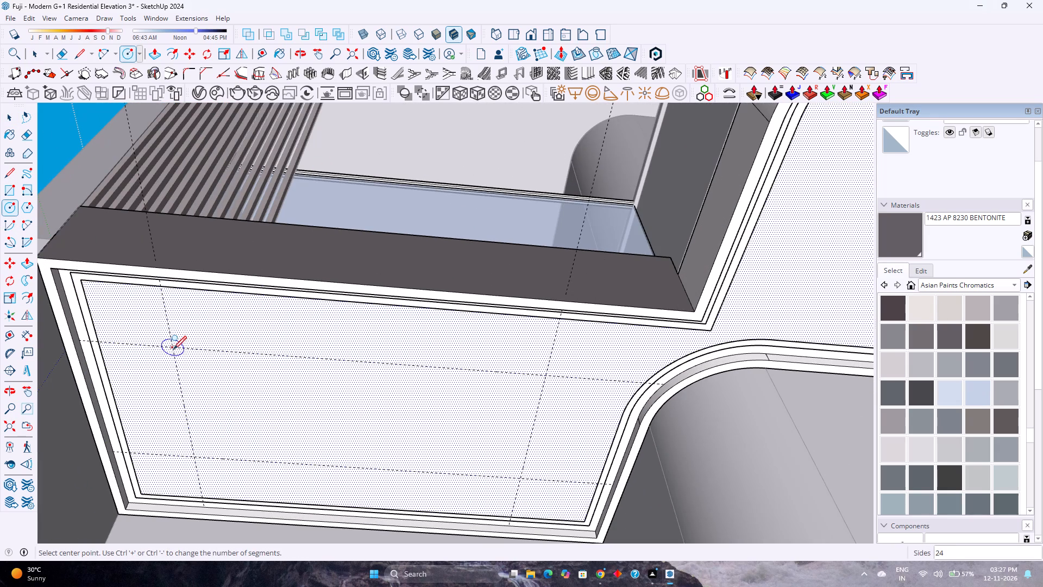
pyautogui.click(174, 348)
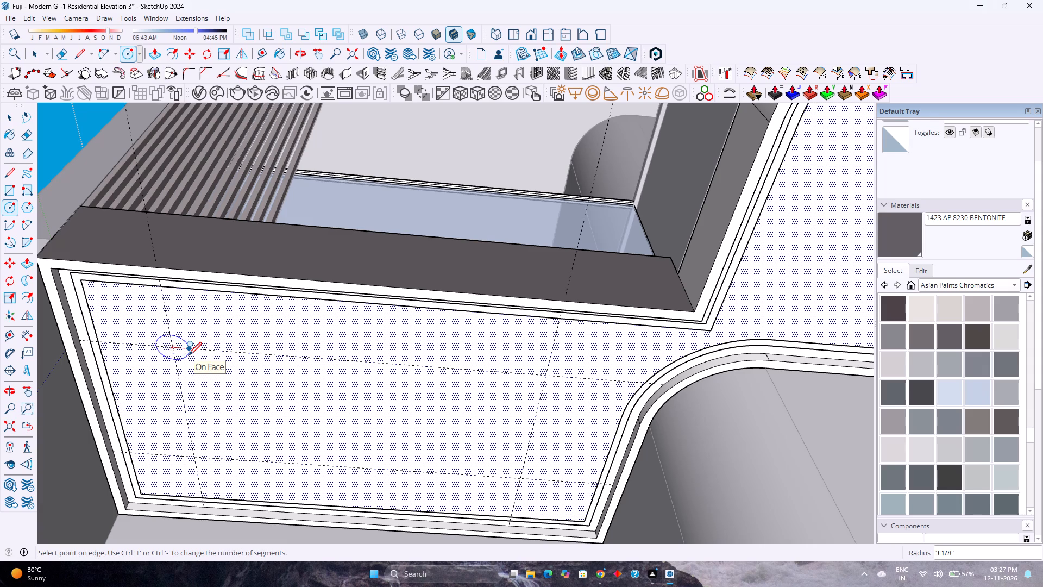
pyautogui.press('3')
pyautogui.press('Return')
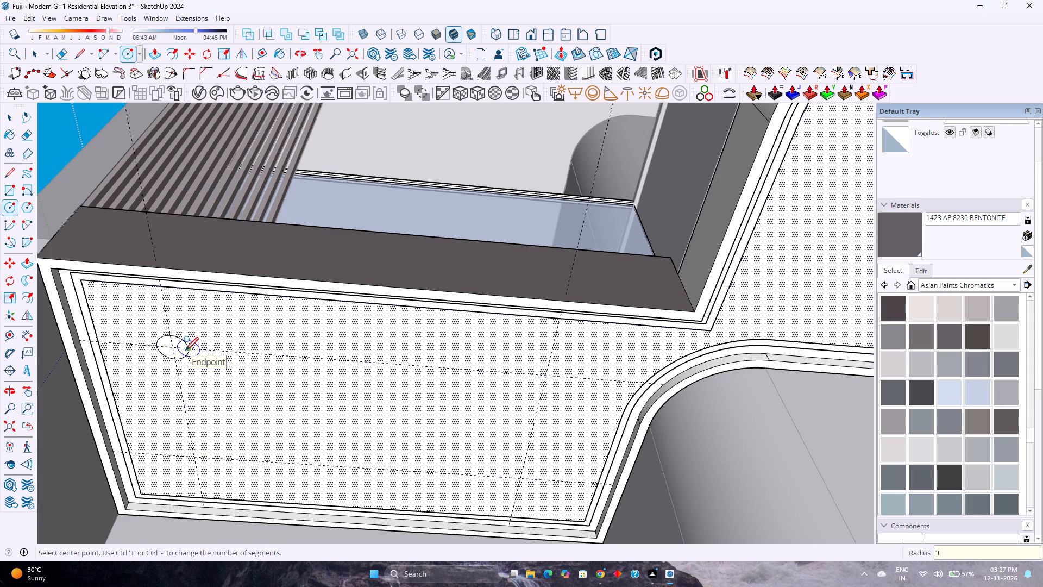
pyautogui.scroll(-4, 299, 430)
pyautogui.press('2')
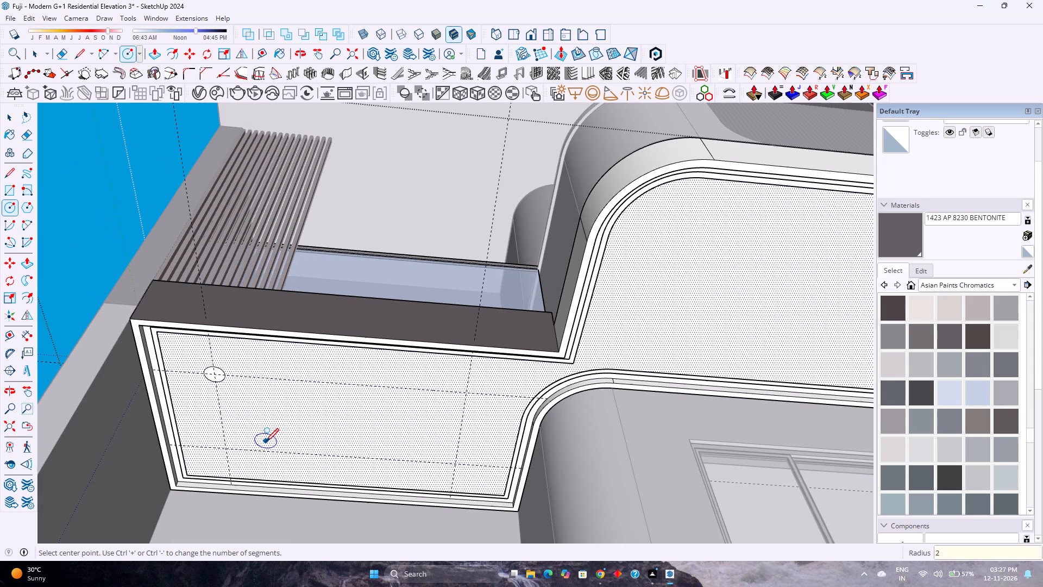
pyautogui.press('Return')
pyautogui.write('2.5')
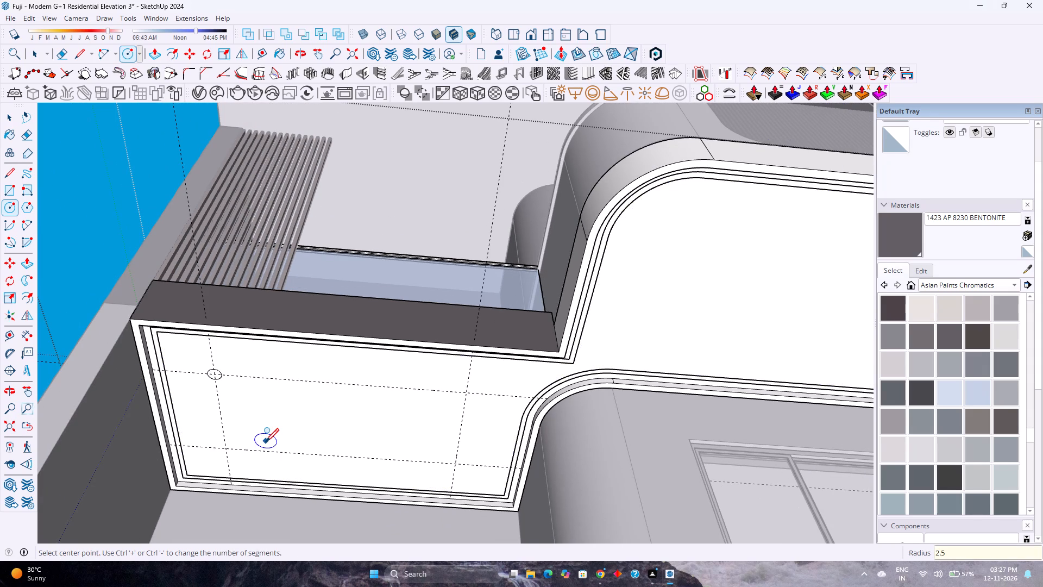
pyautogui.press('Return')
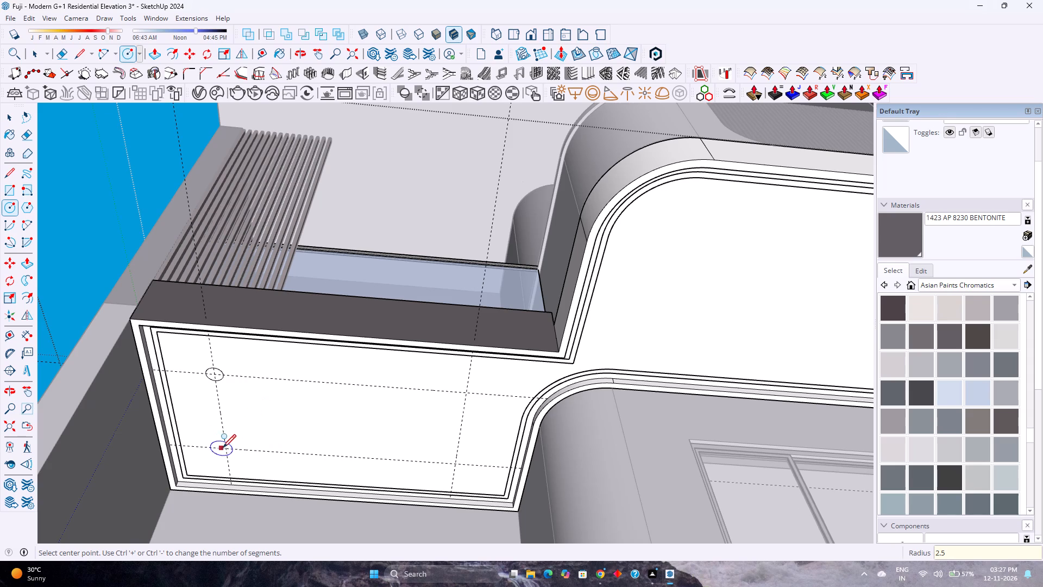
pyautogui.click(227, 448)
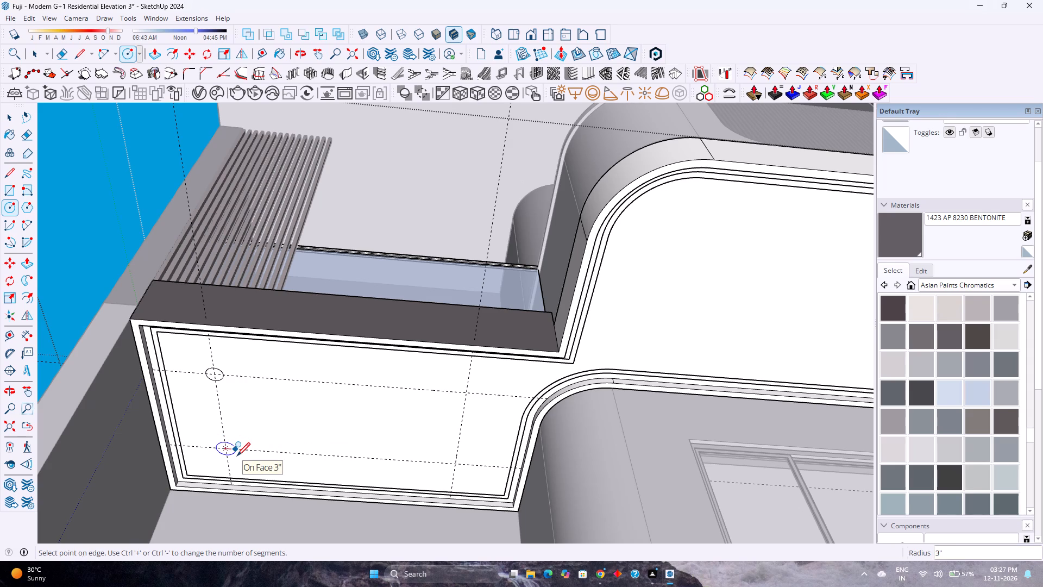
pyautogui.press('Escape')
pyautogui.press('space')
# Set the circle's segment count to 200, after trying 240.
pyautogui.scroll(1, 227, 375)
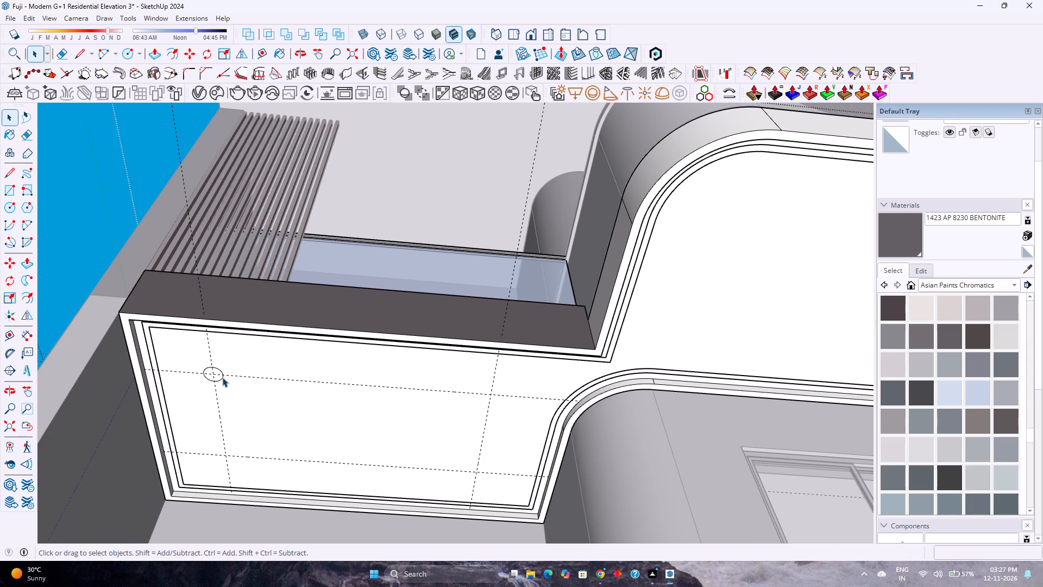
pyautogui.click(222, 377)
pyautogui.scroll(4, 958, 204)
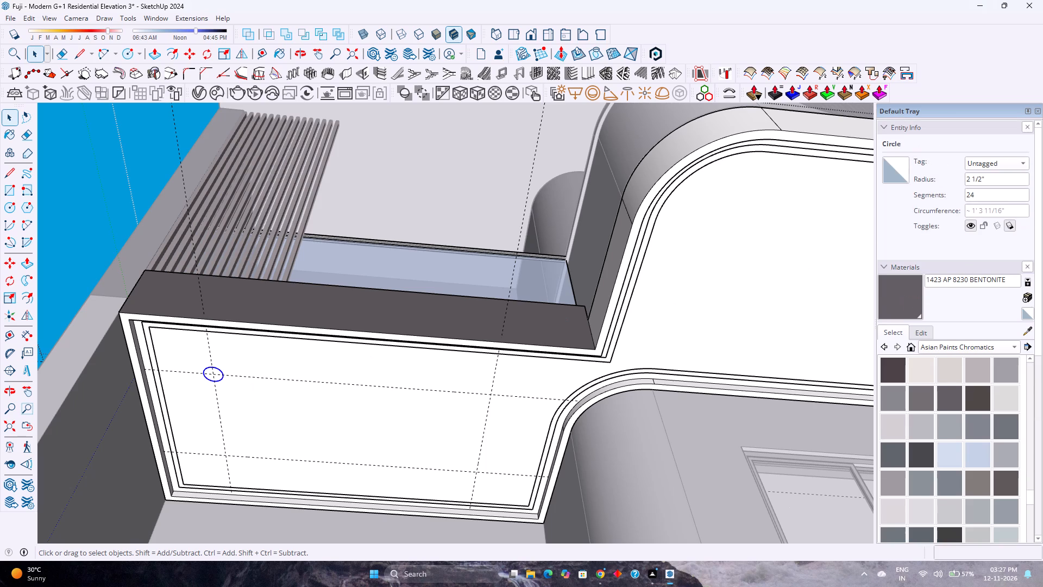
pyautogui.click(1001, 188)
pyautogui.press('0')
pyautogui.press('Return')
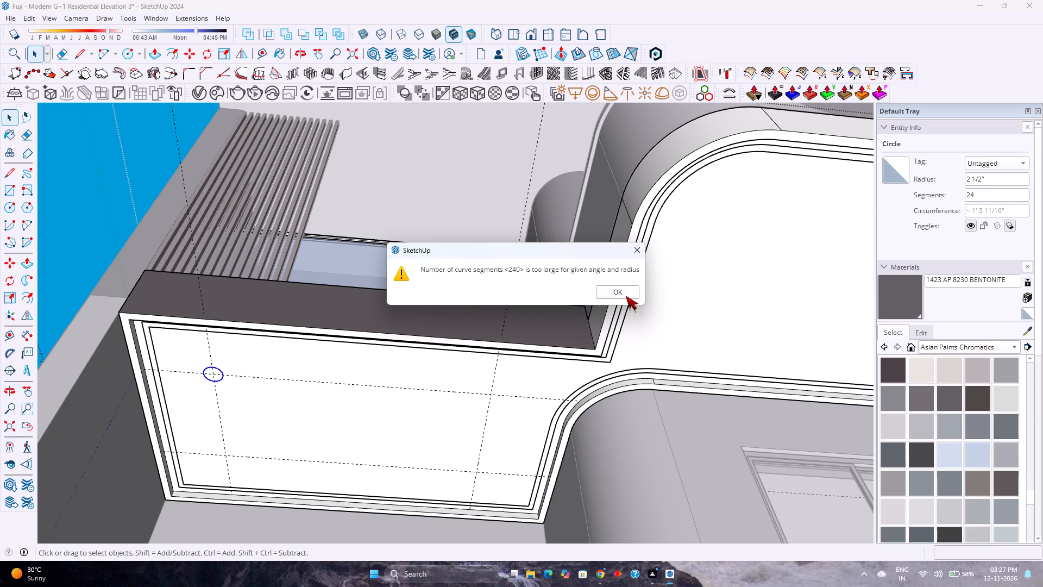
pyautogui.click(627, 295)
pyautogui.doubleClick(979, 191)
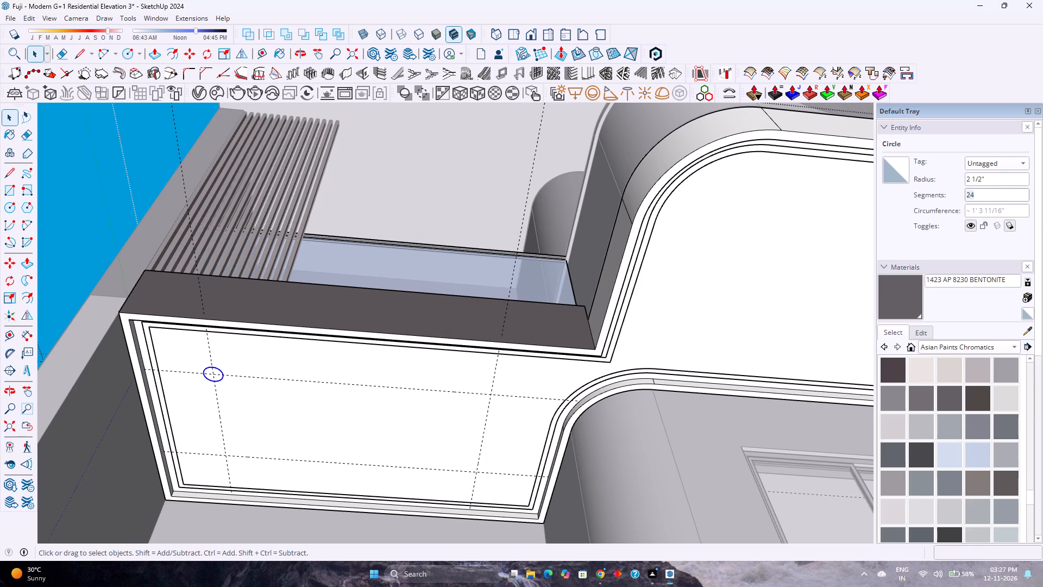
pyautogui.press('2')
pyautogui.press('0')
pyautogui.press('0')
pyautogui.press('Return')
# Copy the circle's face 2'8" along the outer side guide to its crossing with the rear guide on the entrance bay's underside.
pyautogui.scroll(3, 259, 383)
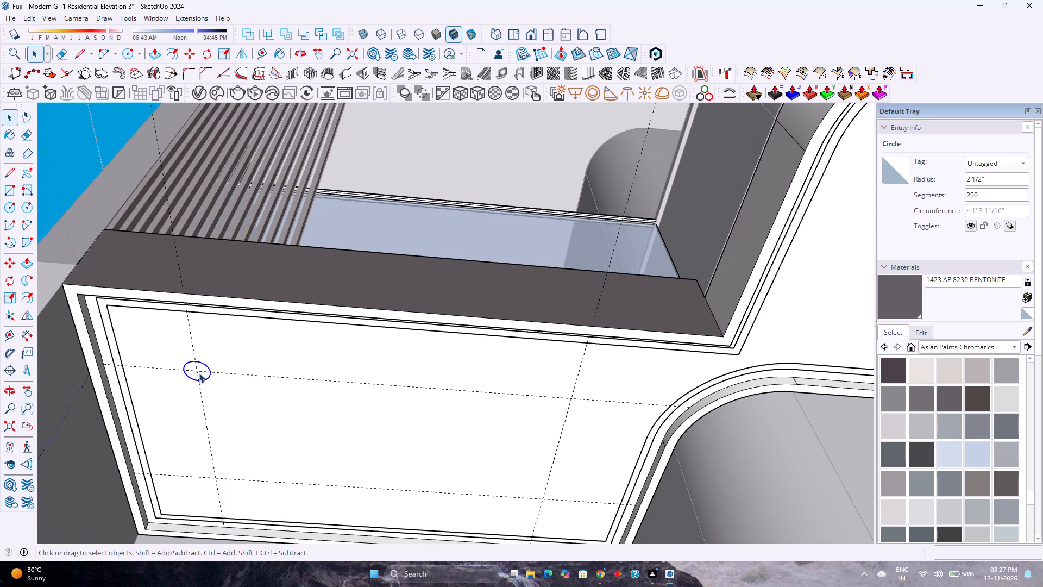
pyautogui.click(203, 377)
pyautogui.scroll(2, 202, 379)
pyautogui.press('m')
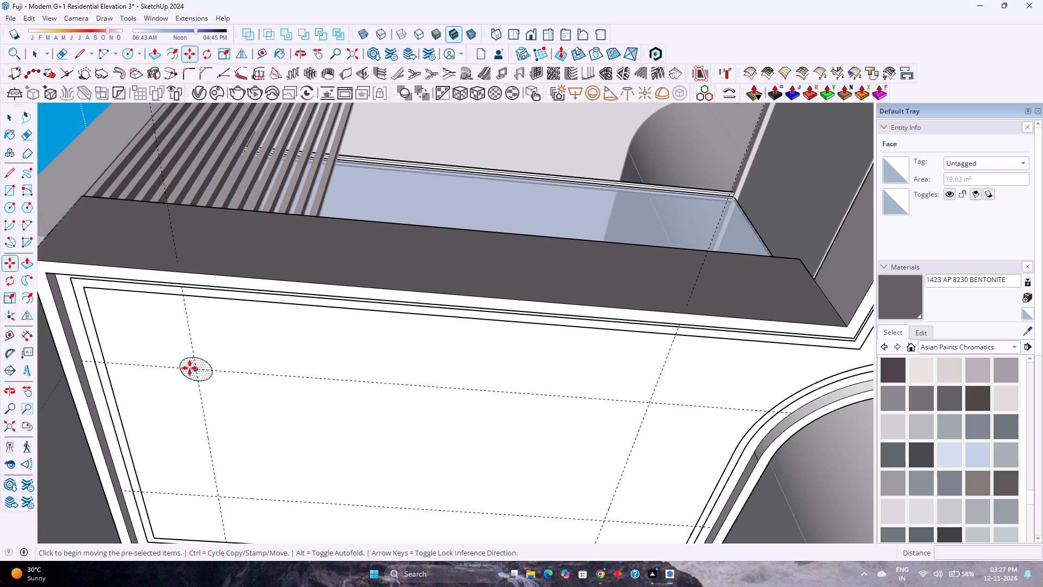
pyautogui.click(196, 369)
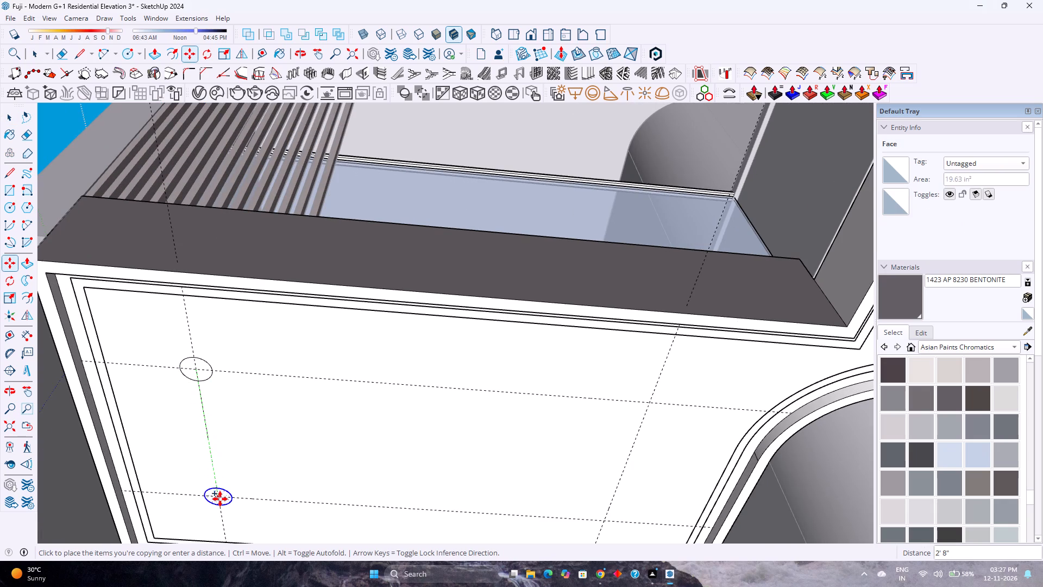
pyautogui.click(220, 499)
# Copy both circles 6'1" across the entrance bay's underside to the crossings on its inner side guide.
pyautogui.press('space')
pyautogui.keyDown('ctrl'); pyautogui.click(204, 377); pyautogui.keyUp('ctrl')
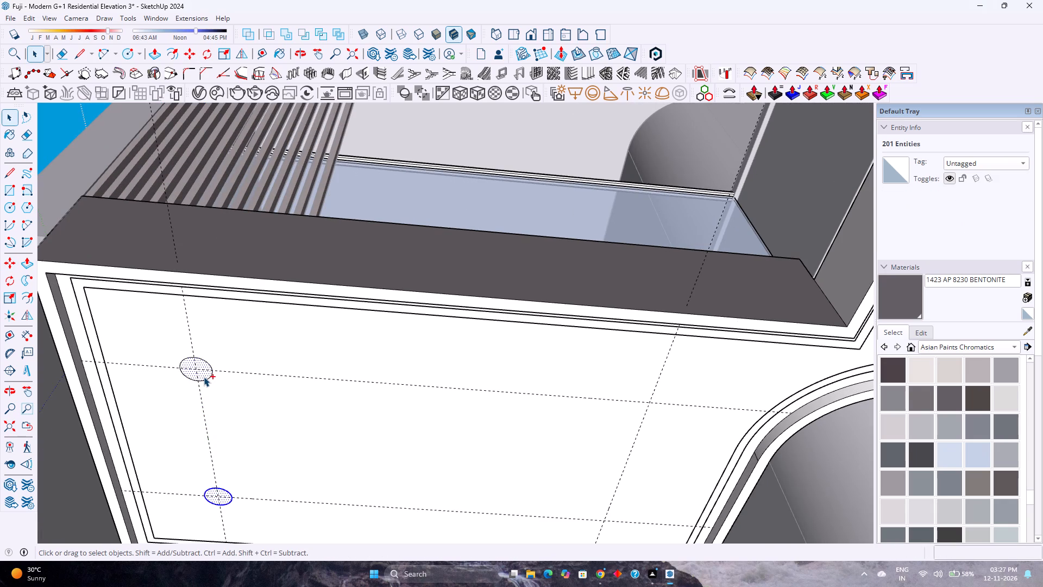
pyautogui.press('m')
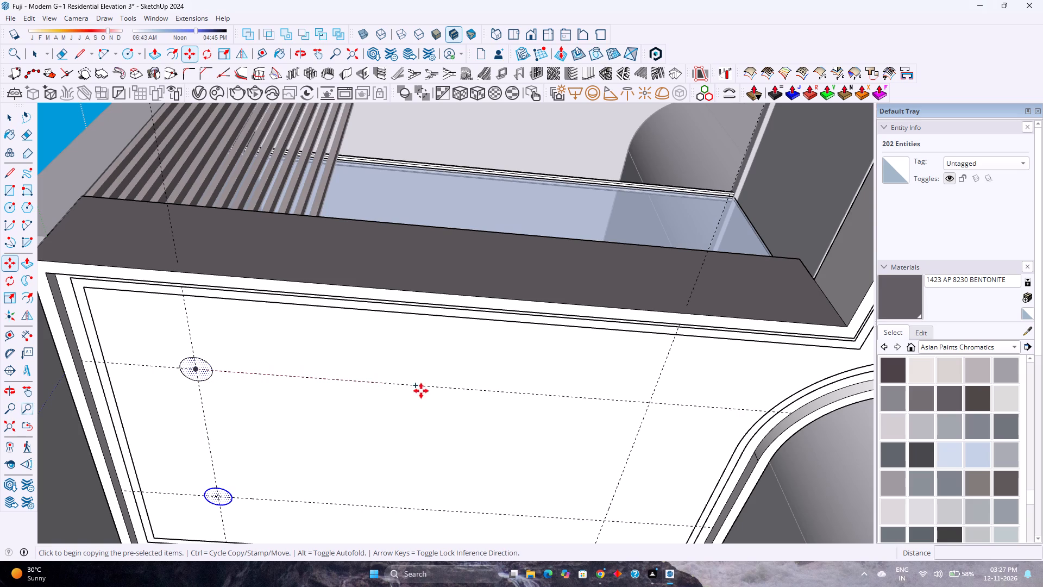
pyautogui.click(196, 369)
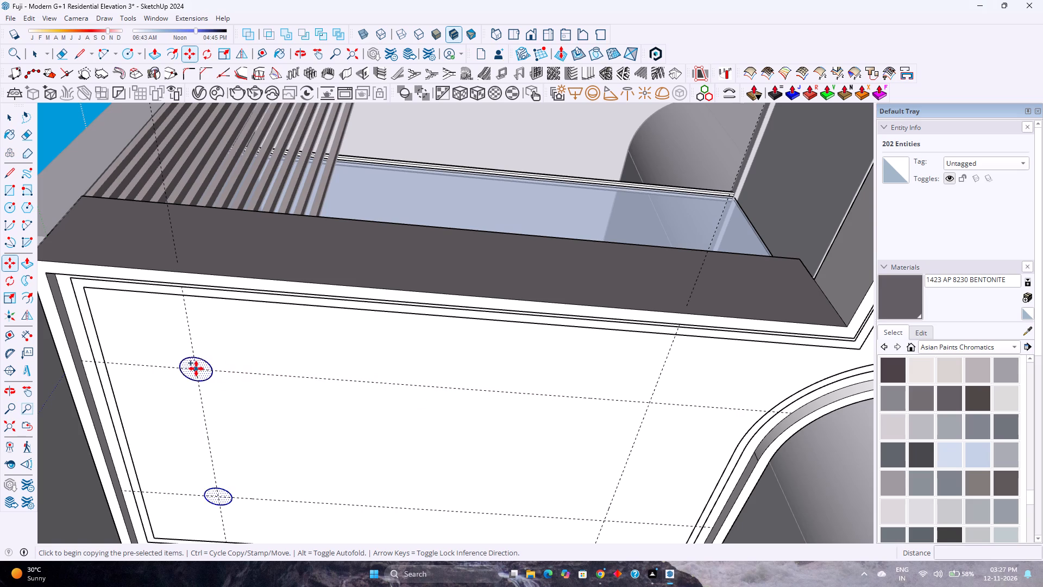
pyautogui.click(652, 403)
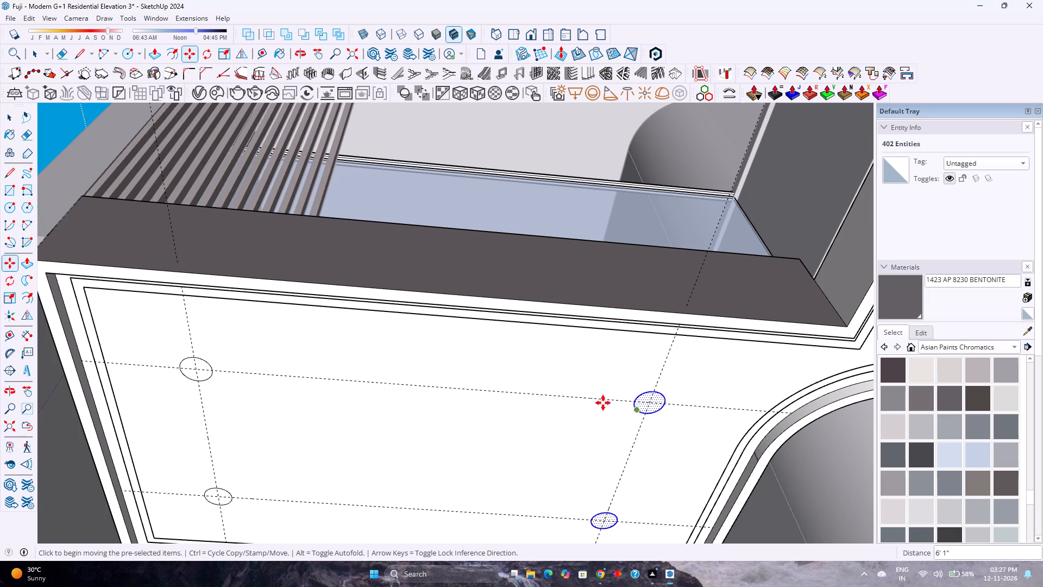
# Recess all four circles 3" into the entrance bay's underside with Push/Pull.
pyautogui.scroll(-7, 403, 360)
pyautogui.press('p')
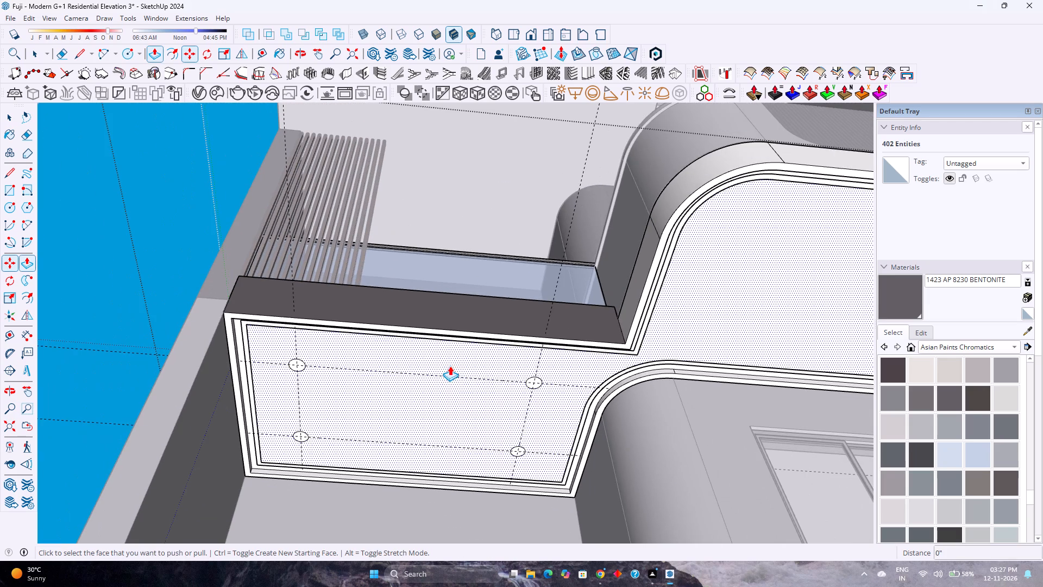
pyautogui.click(539, 382)
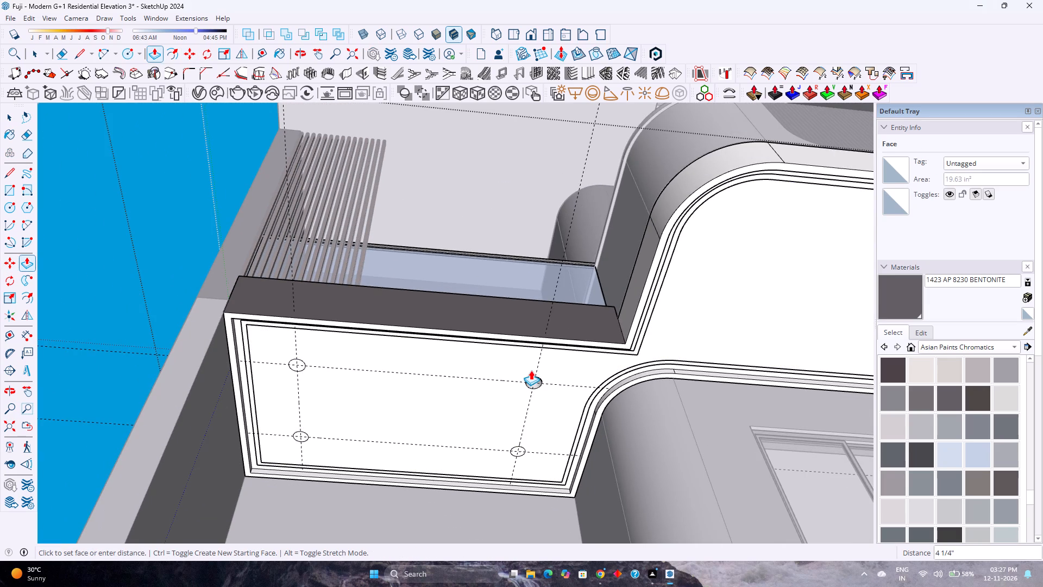
pyautogui.press('3')
pyautogui.press('Return')
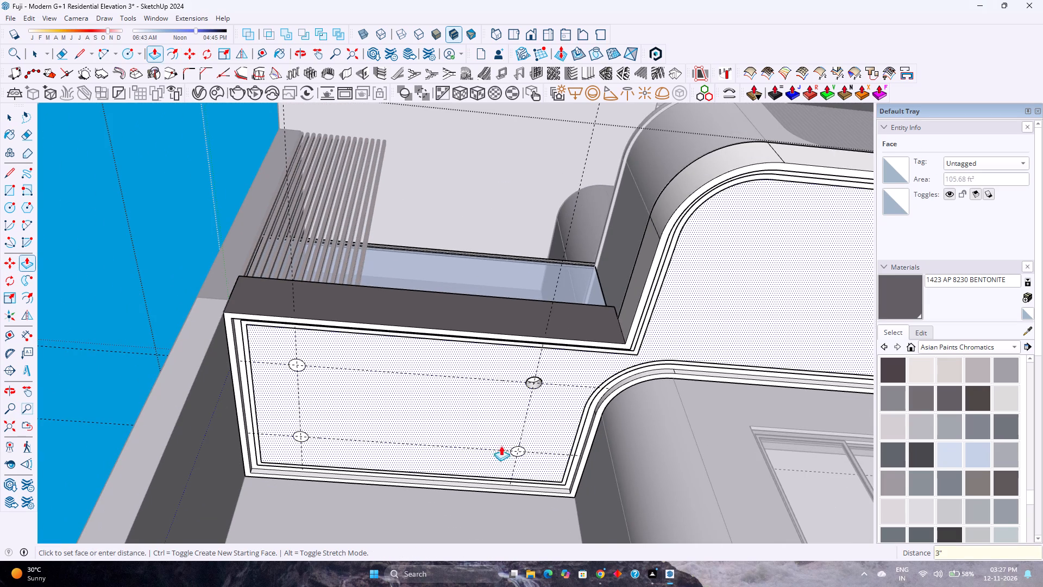
pyautogui.scroll(4, 514, 454)
pyautogui.doubleClick(516, 449)
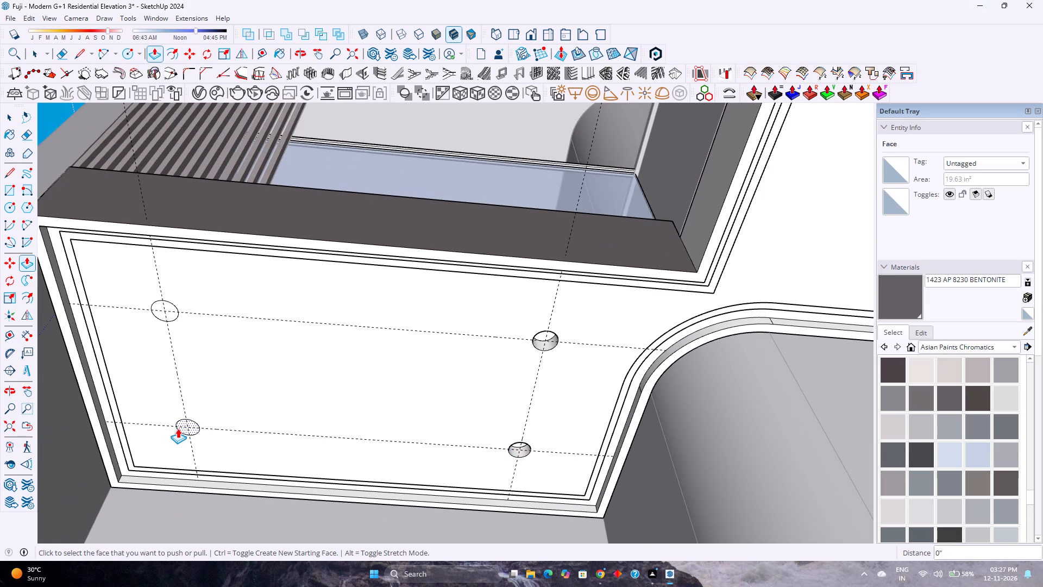
pyautogui.doubleClick(184, 430)
pyautogui.doubleClick(171, 315)
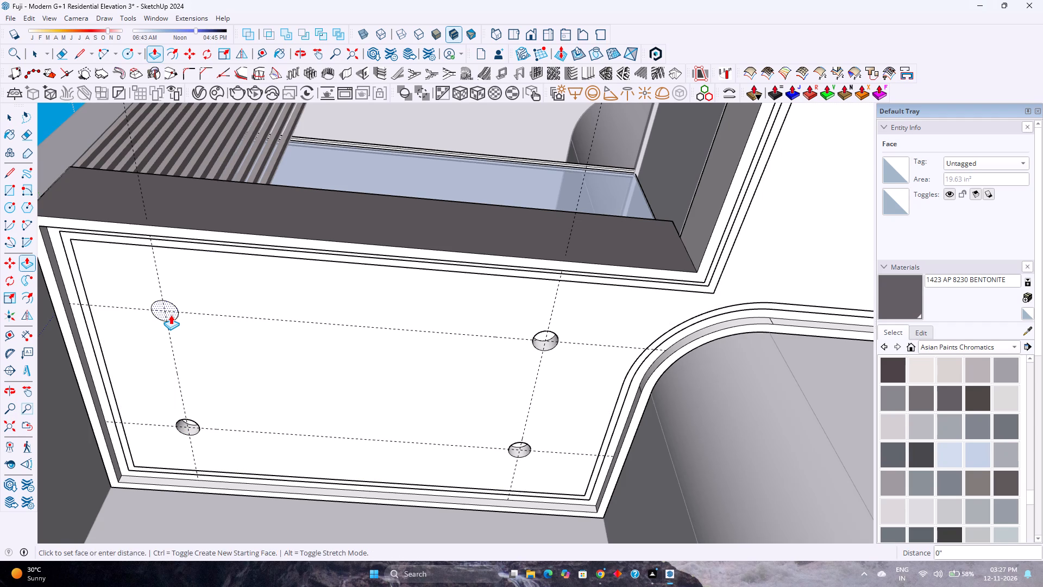
pyautogui.press('space')
# Place a guide 1'6" in from the rear, wall-side border edge of the wide bay's underside.
pyautogui.scroll(-6, 203, 347)
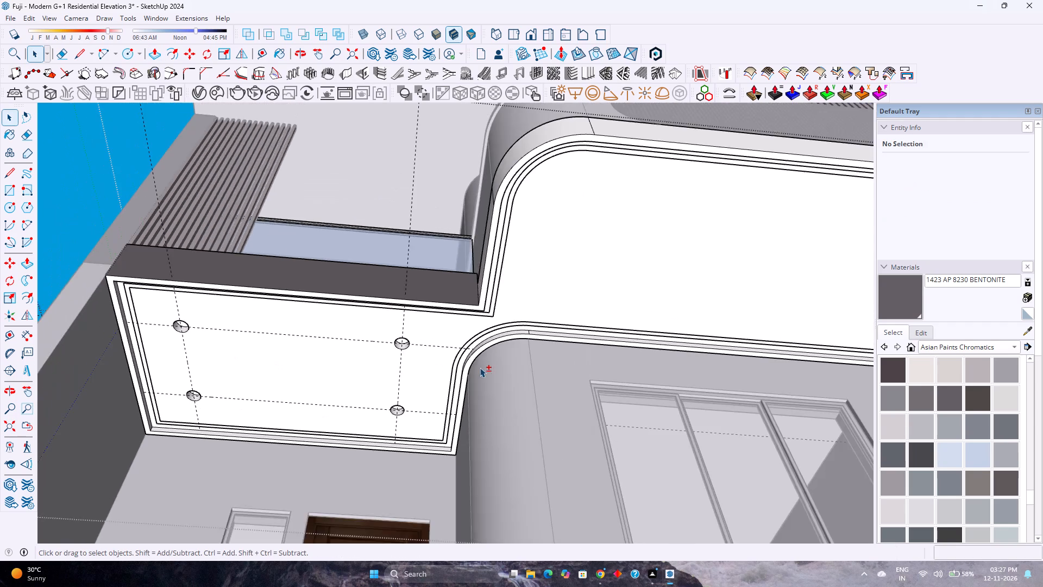
pyautogui.keyDown('shift'); pyautogui.moveTo(464, 369); pyautogui.dragTo(168, 430, button='middle'); pyautogui.keyUp('shift')
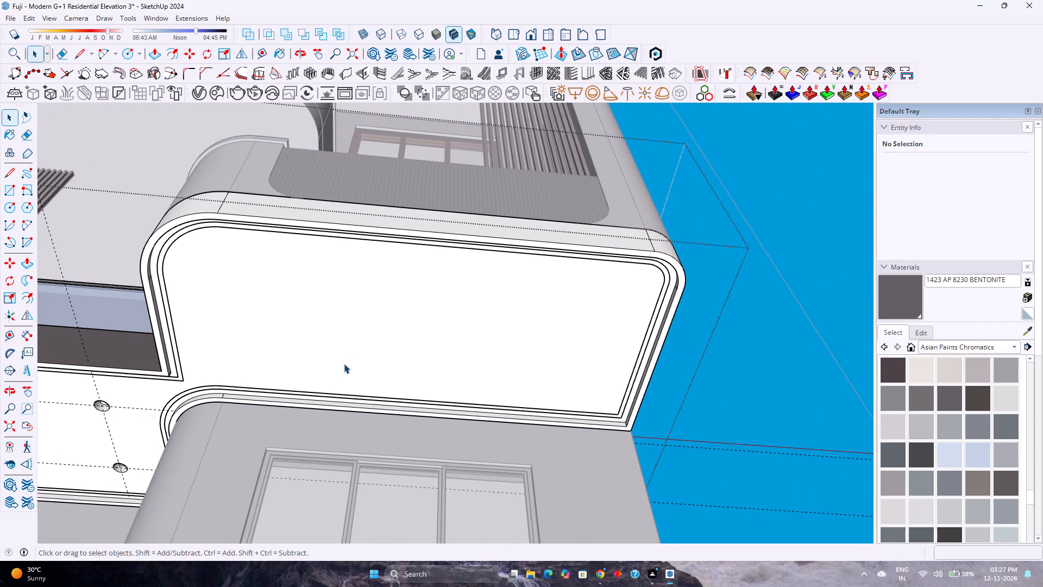
pyautogui.click(261, 48)
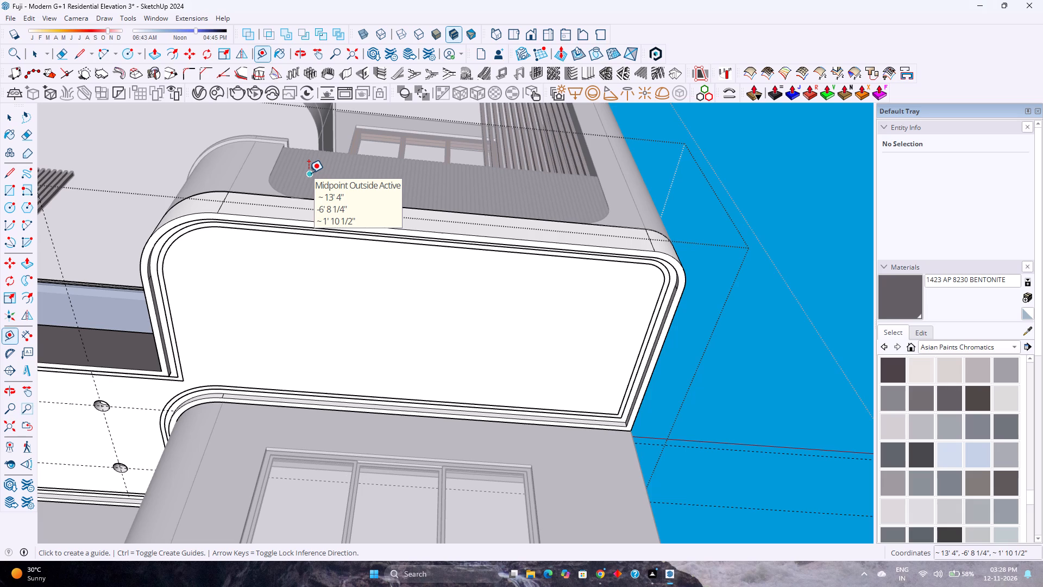
pyautogui.scroll(2, 253, 394)
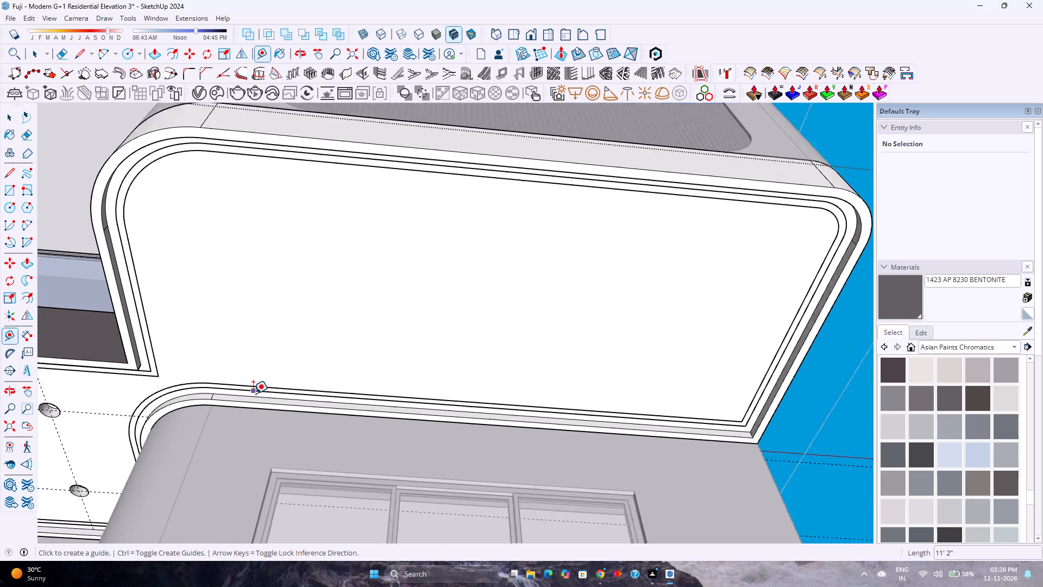
pyautogui.scroll(8, 253, 394)
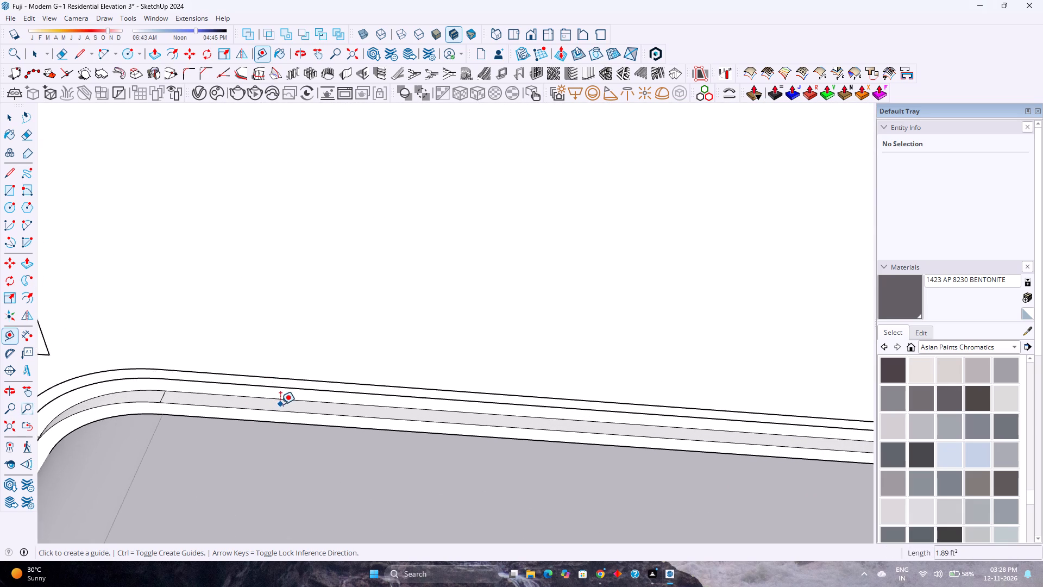
pyautogui.moveTo(280, 404); pyautogui.dragTo(246, 410, button='middle')
pyautogui.middleClick(246, 410)
pyautogui.click(319, 412)
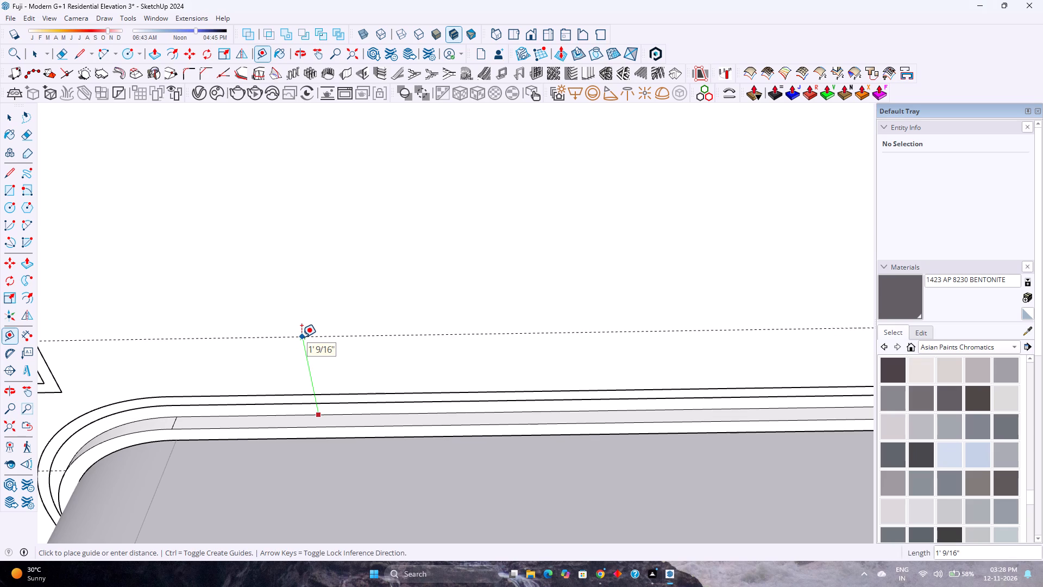
pyautogui.scroll(-3, 322, 309)
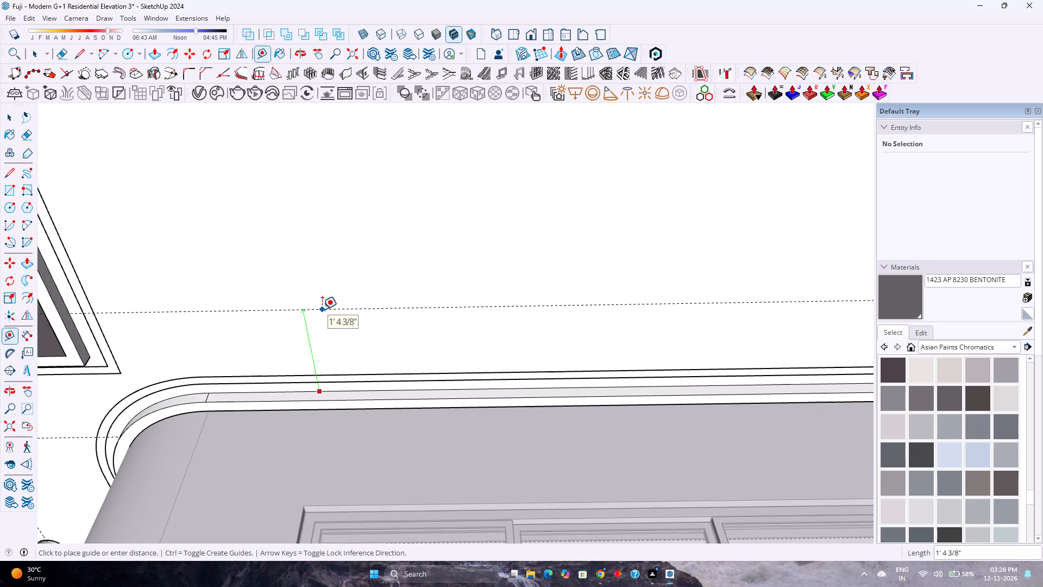
pyautogui.scroll(-7, 322, 309)
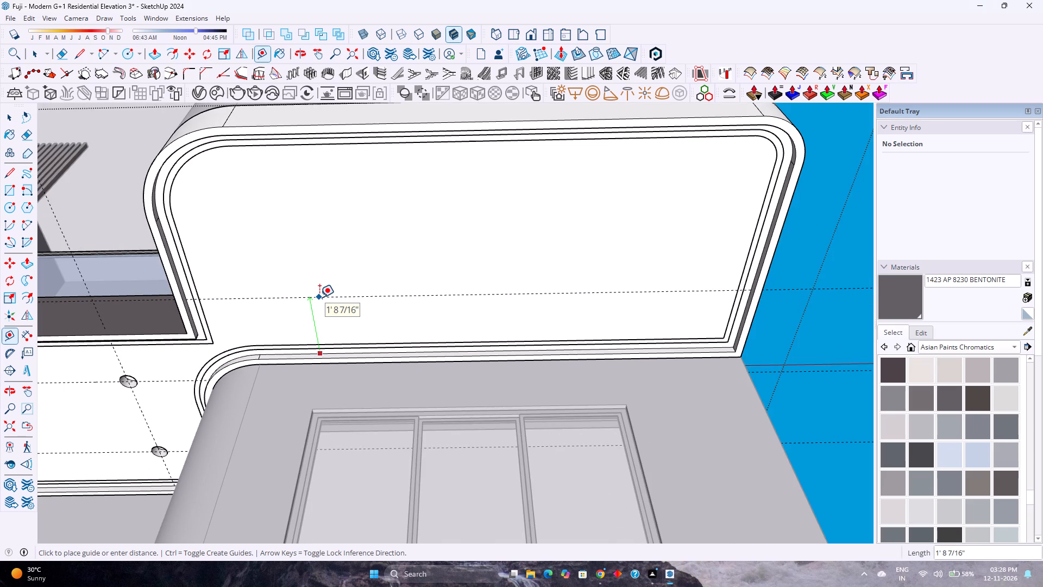
pyautogui.press('Left')
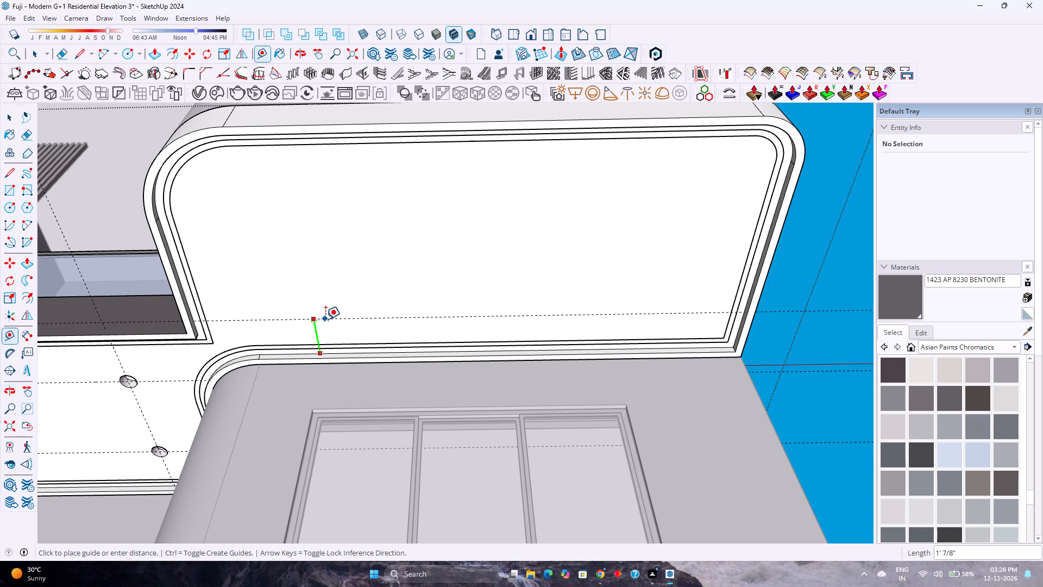
pyautogui.write('1\'6"')
pyautogui.press('Return')
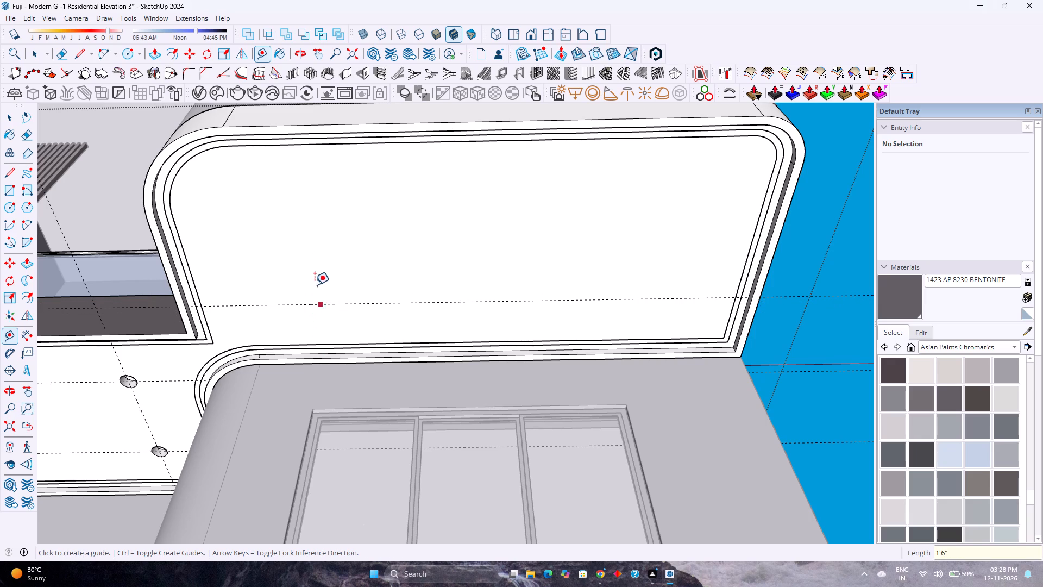
# Place a guide 1'6" in from the front border edge of the wide bay's underside.
pyautogui.scroll(-4, 315, 269)
pyautogui.moveTo(318, 265); pyautogui.dragTo(582, 218, button='middle')
pyautogui.scroll(6, 439, 239)
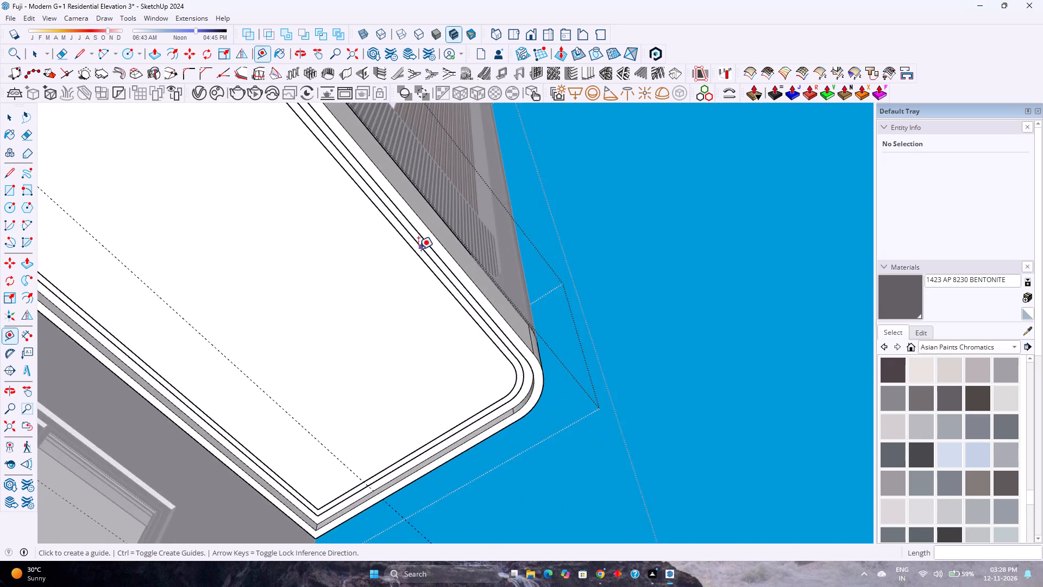
pyautogui.moveTo(418, 249); pyautogui.dragTo(638, 429, button='middle')
pyautogui.scroll(4, 468, 252)
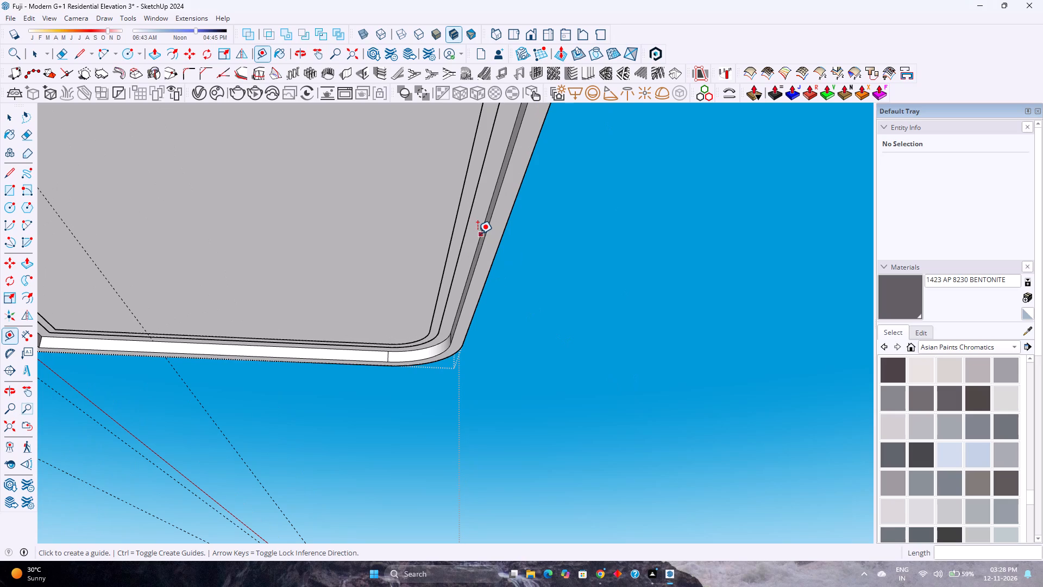
pyautogui.click(477, 234)
pyautogui.write('1\'6"')
pyautogui.press('Return')
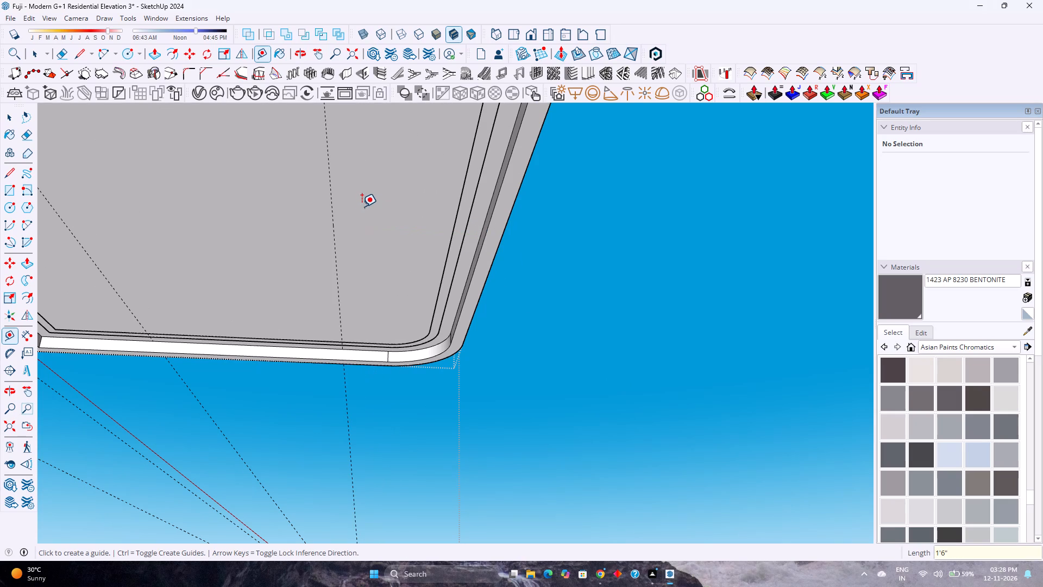
# Place a guide 2' in from the outer side border edge of the wide bay's underside.
pyautogui.scroll(-9, 370, 203)
pyautogui.moveTo(371, 203); pyautogui.dragTo(116, 226, button='middle')
pyautogui.scroll(-3, 136, 221)
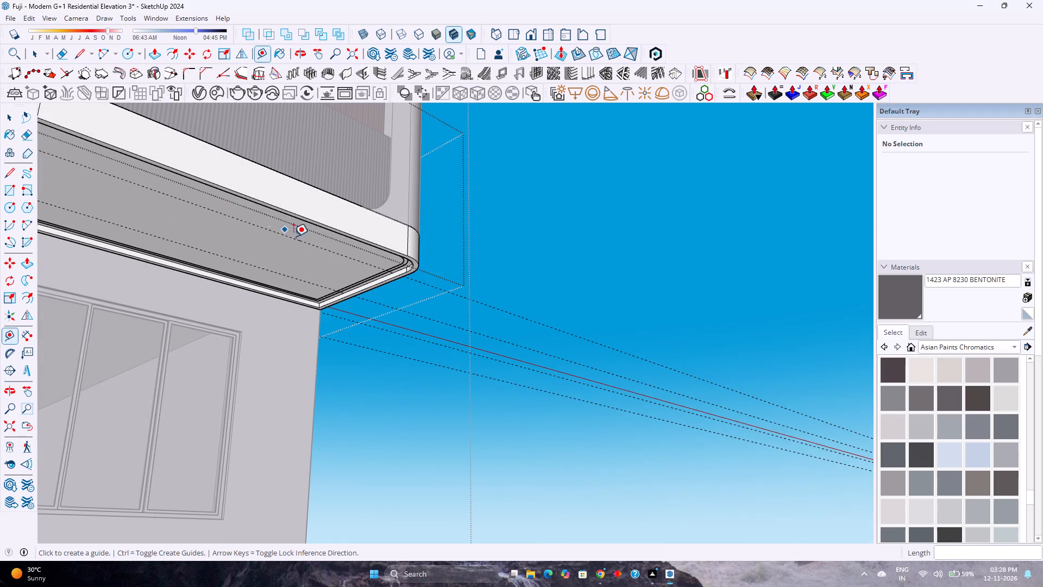
pyautogui.scroll(9, 350, 295)
pyautogui.click(366, 280)
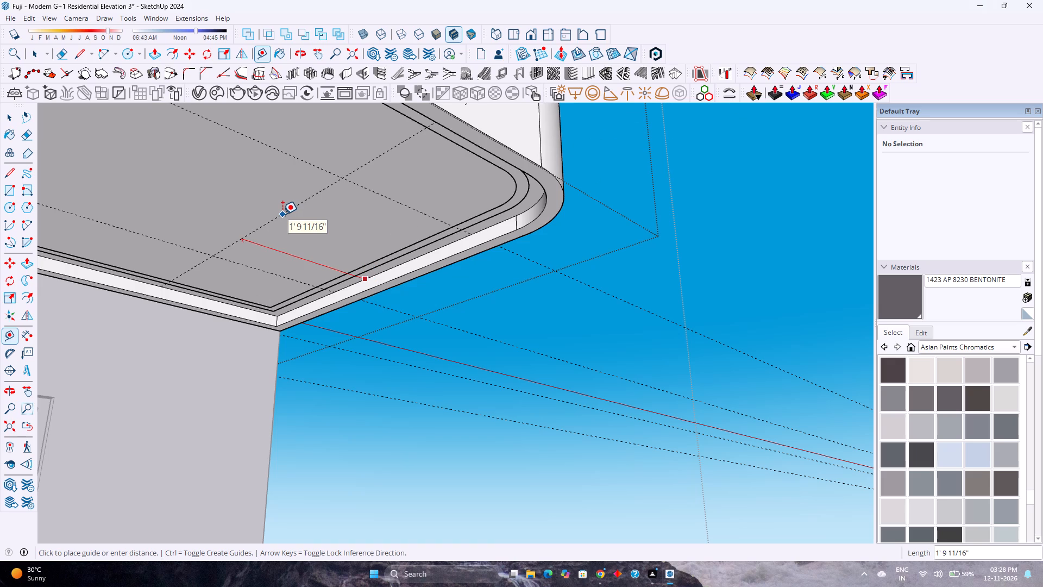
pyautogui.write("1'")
pyautogui.press('BackSpace')
pyautogui.press('BackSpace')
pyautogui.write("2'")
pyautogui.press('Return')
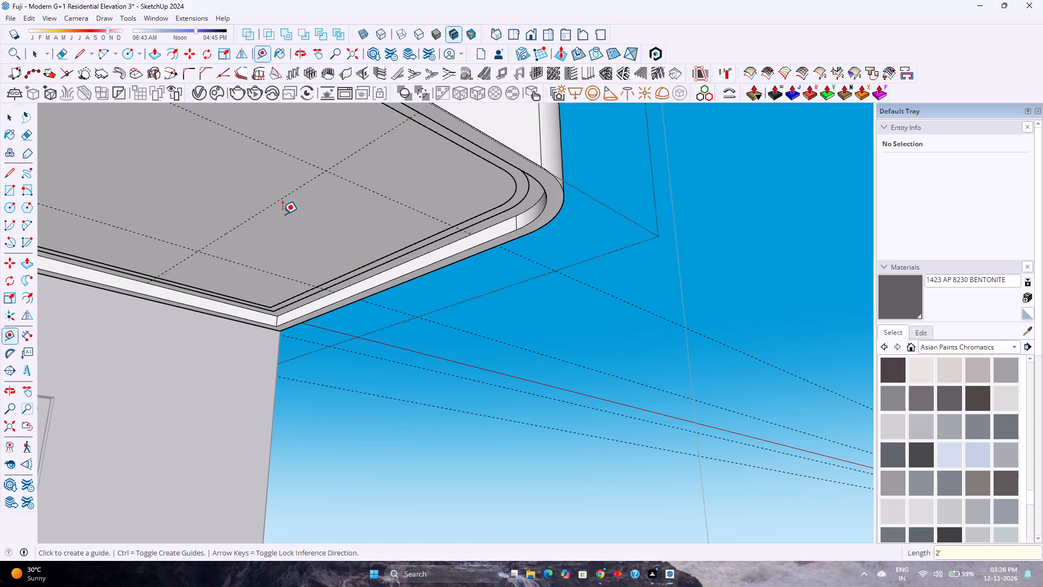
# Place a guide 2' in from the inner side border edge of the wide bay's underside, next to the entrance bay.
pyautogui.scroll(-12, 294, 217)
pyautogui.keyDown('shift'); pyautogui.moveTo(384, 285); pyautogui.dragTo(530, 381, button='middle'); pyautogui.keyUp('shift')
pyautogui.moveTo(506, 370); pyautogui.dragTo(86, 346, button='middle')
pyautogui.scroll(8, 257, 423)
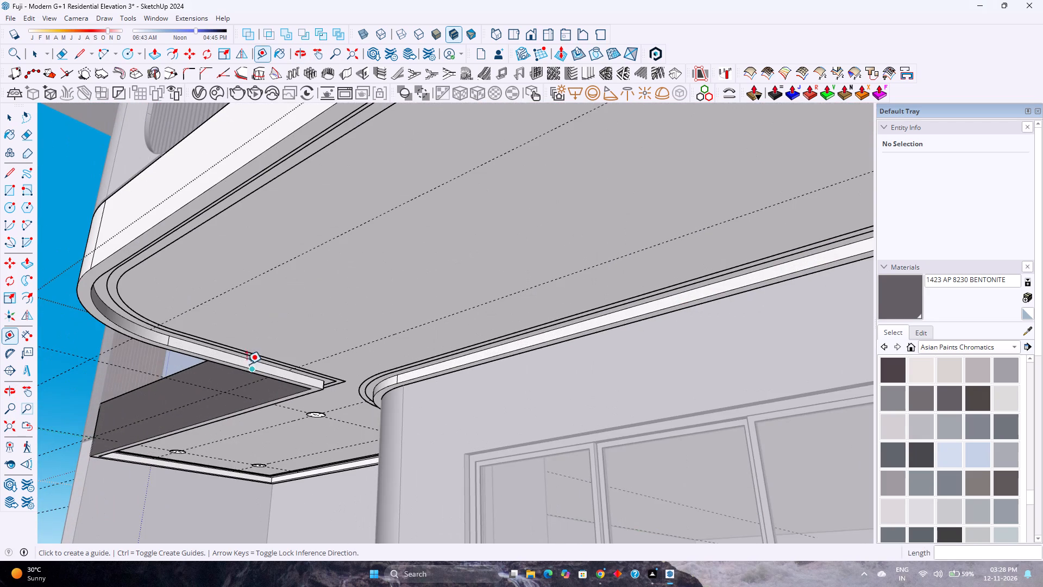
pyautogui.click(244, 359)
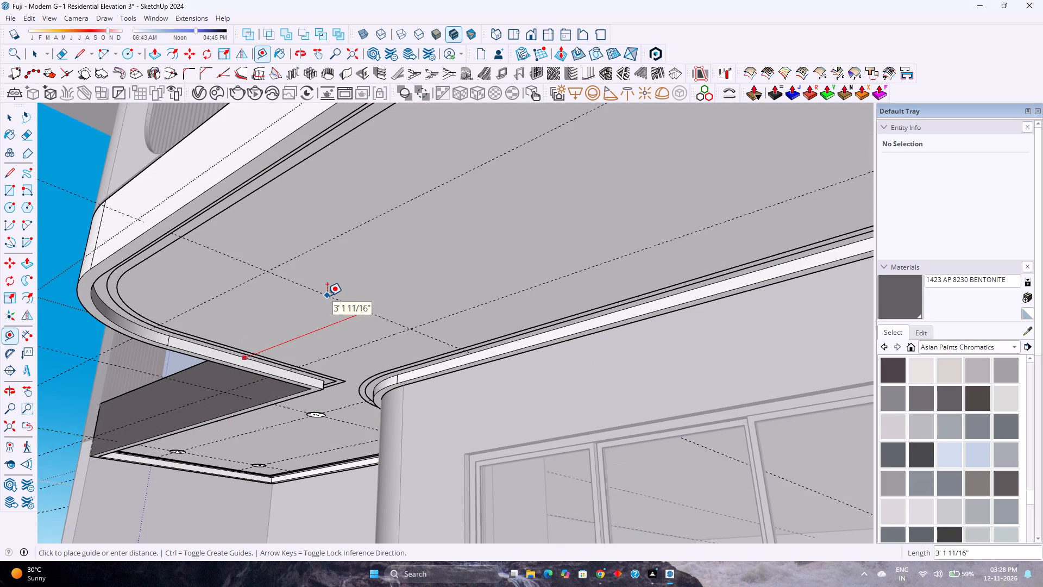
pyautogui.press('2')
pyautogui.press("'")
pyautogui.press('Return')
# Draw a 2.5" radius circle at the front inner guide intersection on the wide bay's underside, nearest the entrance bay.
pyautogui.scroll(-5, 334, 296)
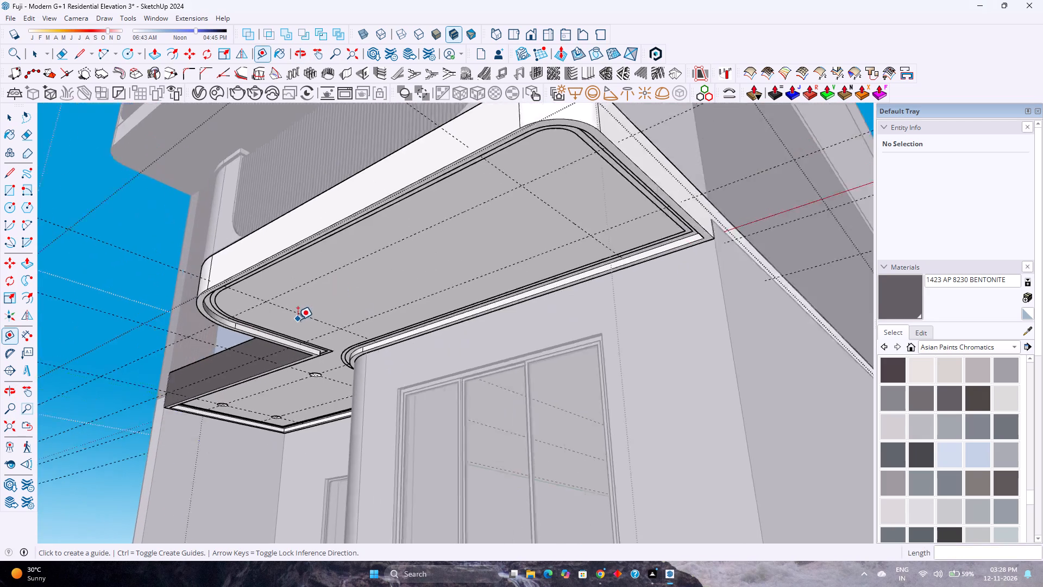
pyautogui.scroll(-4, 298, 320)
pyautogui.moveTo(294, 320); pyautogui.dragTo(548, 232, button='middle')
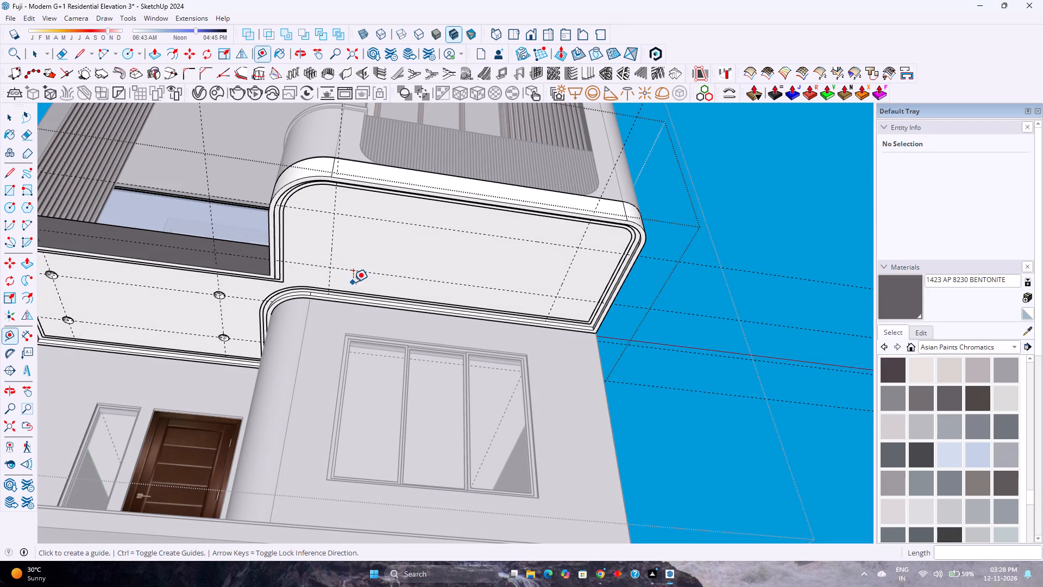
pyautogui.scroll(3, 351, 280)
pyautogui.scroll(-6, 351, 280)
pyautogui.scroll(1, 353, 284)
pyautogui.moveTo(367, 258); pyautogui.dragTo(376, 244, button='middle')
pyautogui.middleClick(376, 244)
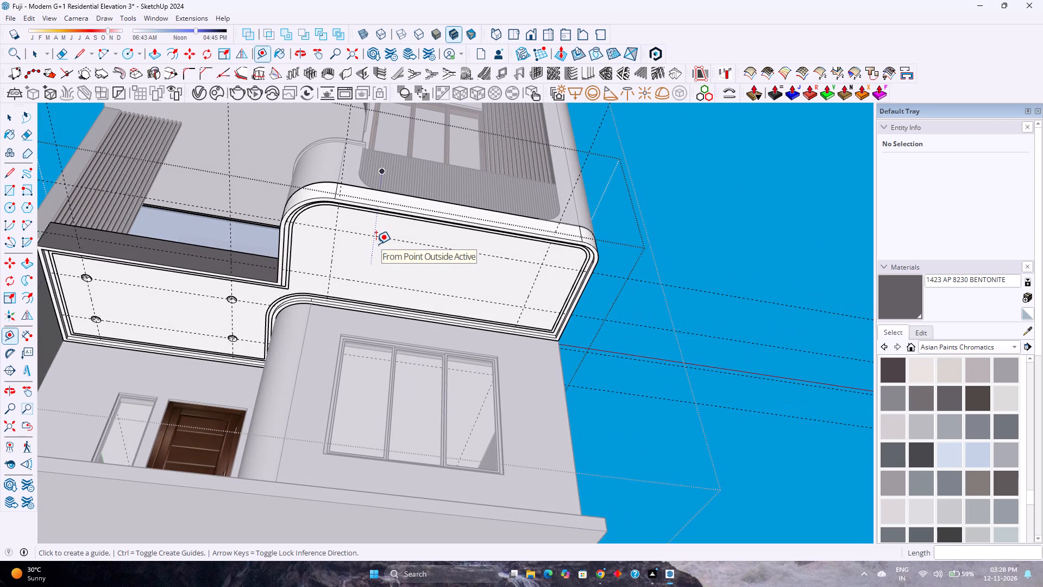
pyautogui.press('c')
pyautogui.scroll(2, 360, 241)
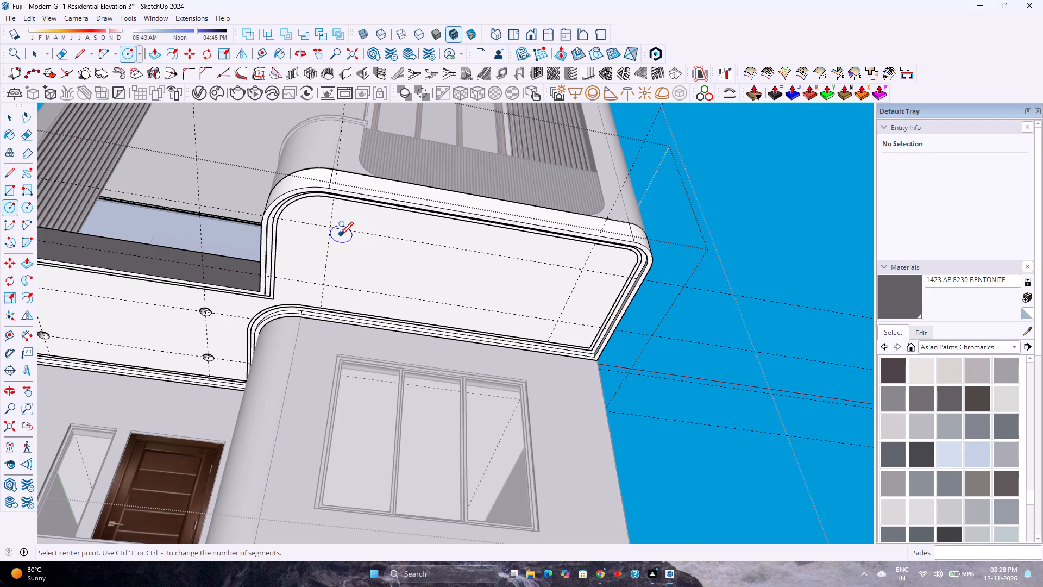
pyautogui.click(331, 228)
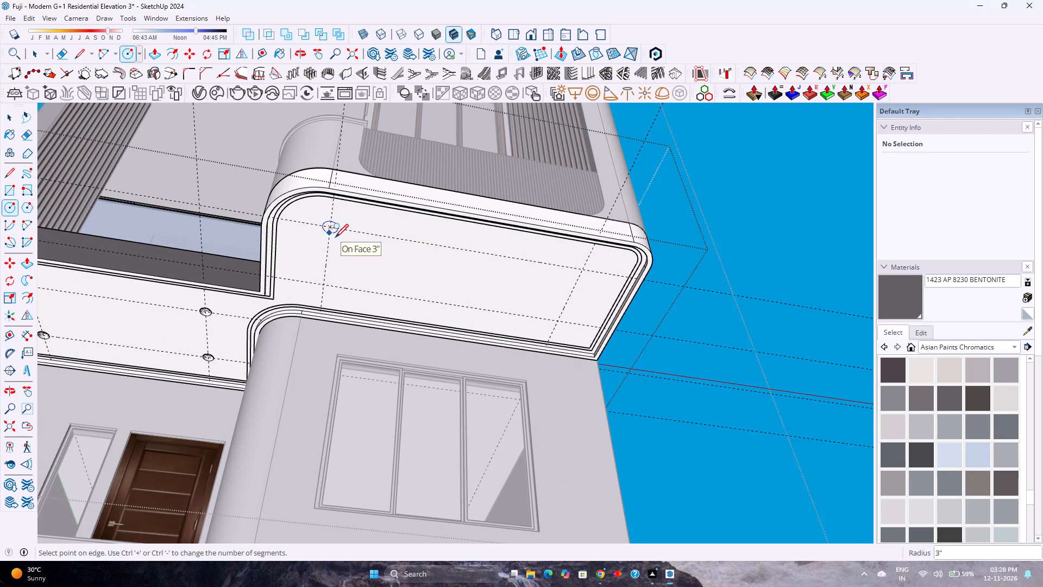
pyautogui.write('2.5')
pyautogui.press('Return')
pyautogui.press('space')
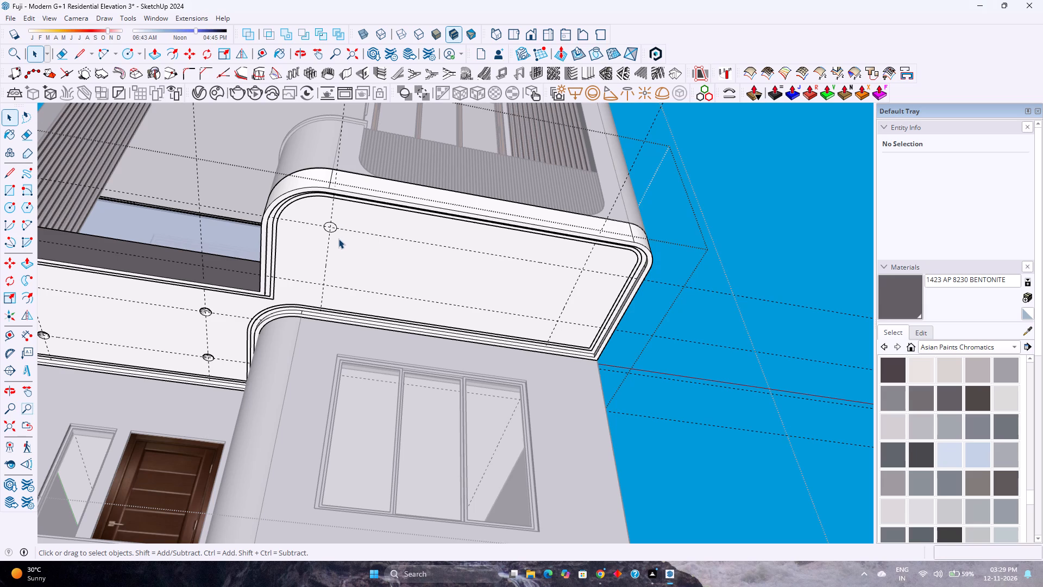
# Set the new circle's segment count to 200.
pyautogui.scroll(5, 333, 224)
pyautogui.click(335, 222)
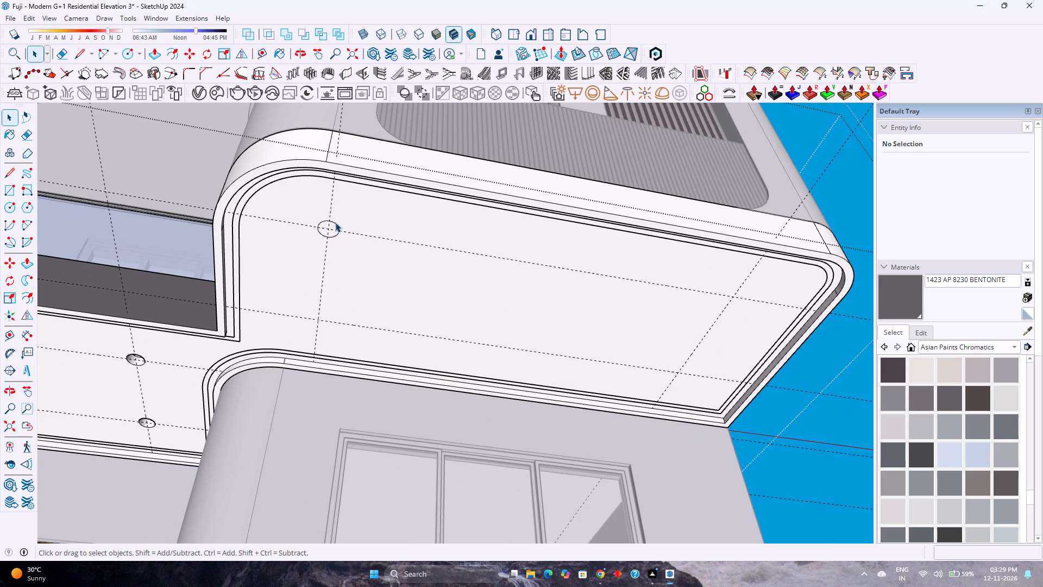
pyautogui.doubleClick(982, 192)
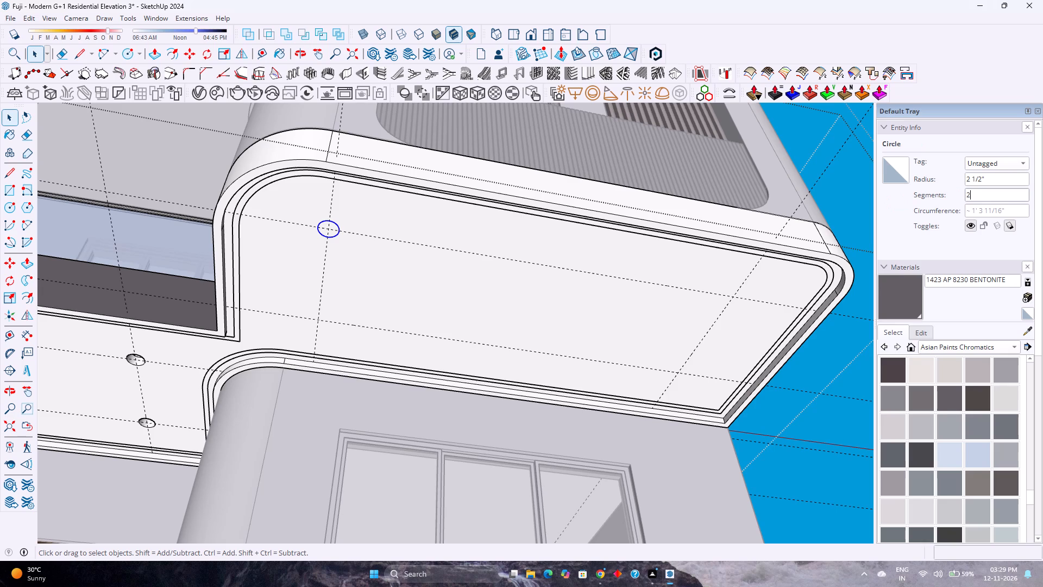
pyautogui.press('2')
pyautogui.press('0')
pyautogui.press('0')
pyautogui.press('Return')
pyautogui.scroll(3, 284, 218)
pyautogui.scroll(1, 343, 241)
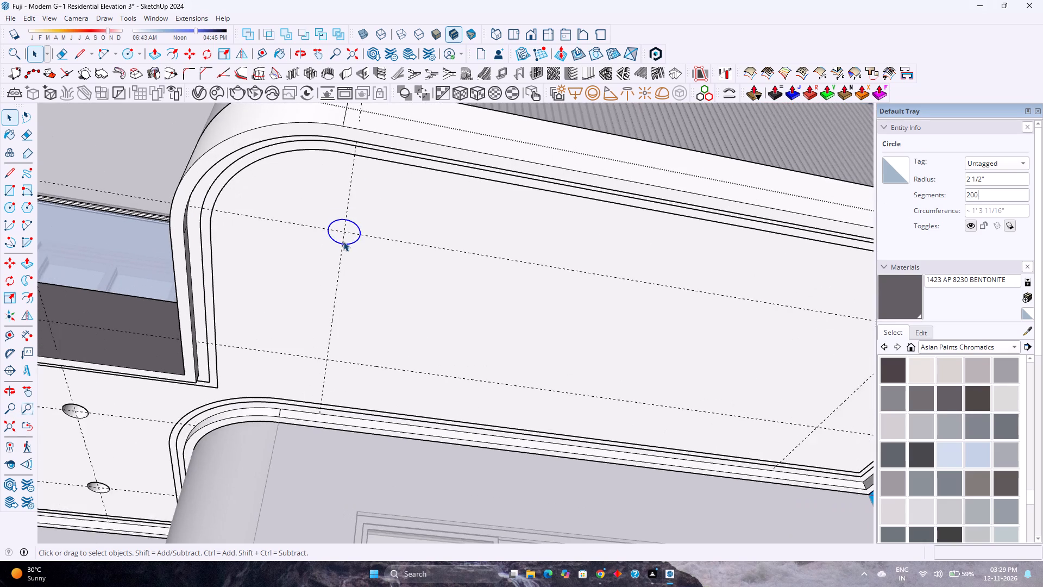
# Copy the circle's face 2'8" back along the inner guide to the rear inner guide intersection.
pyautogui.scroll(1, 343, 241)
pyautogui.click(347, 242)
pyautogui.press('m')
pyautogui.click(343, 232)
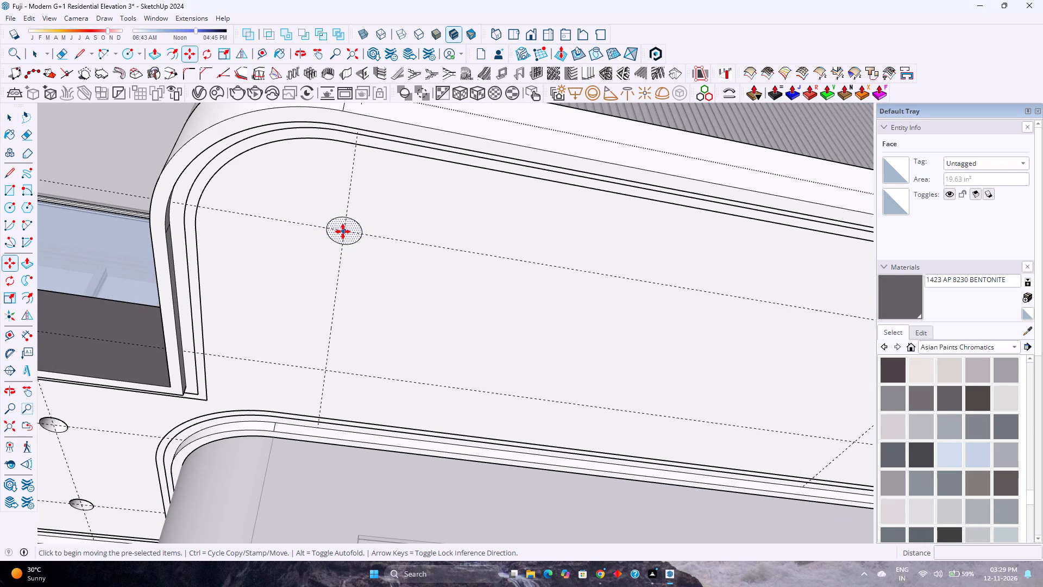
pyautogui.click(326, 372)
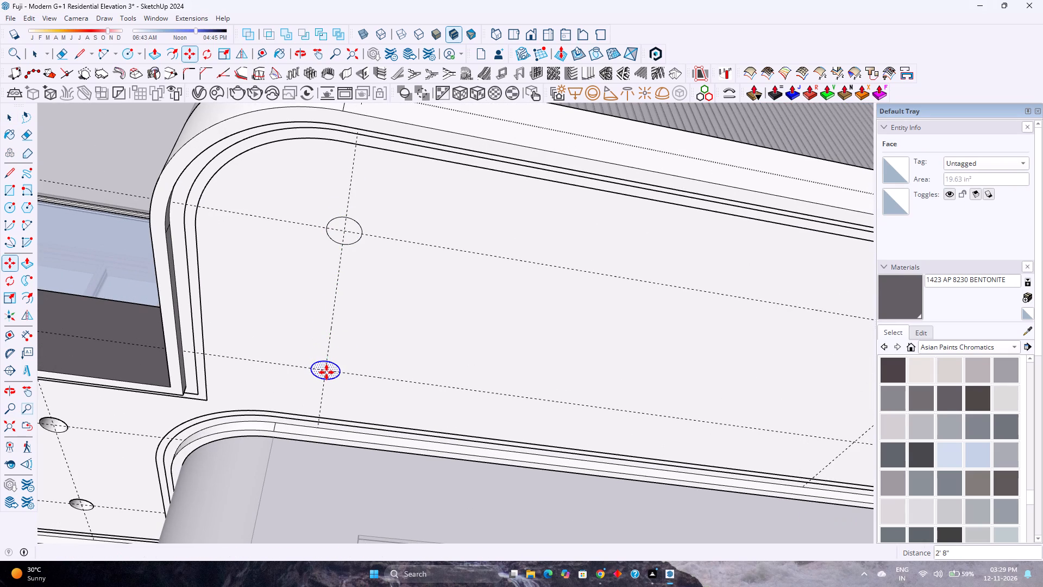
pyautogui.press('space')
# Copy both inner circles across the wide bay's underside to the two guide intersections on the outer side.
pyautogui.keyDown('ctrl'); pyautogui.click(351, 239); pyautogui.keyUp('ctrl')
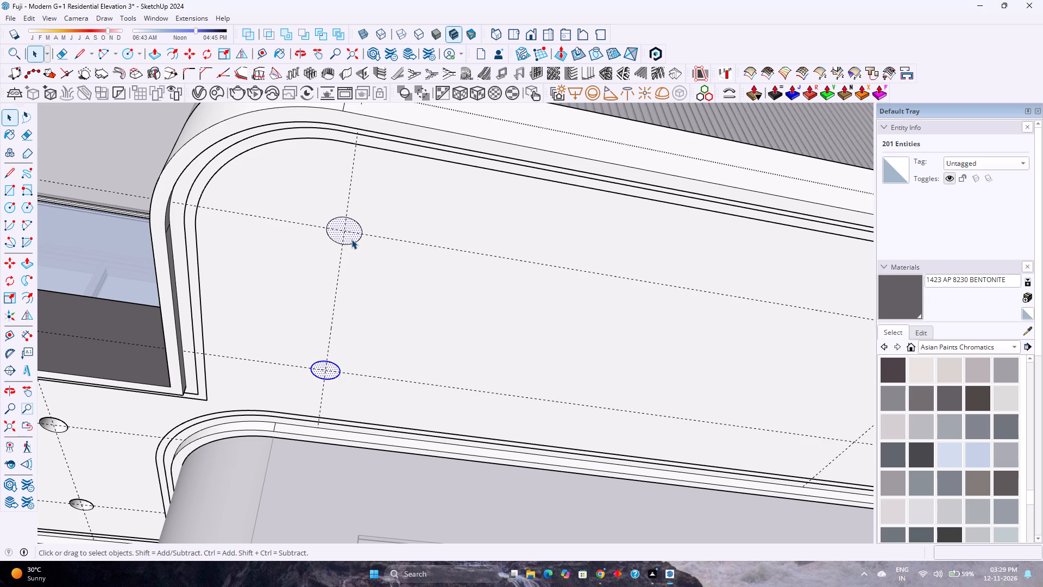
pyautogui.press('m')
pyautogui.click(346, 233)
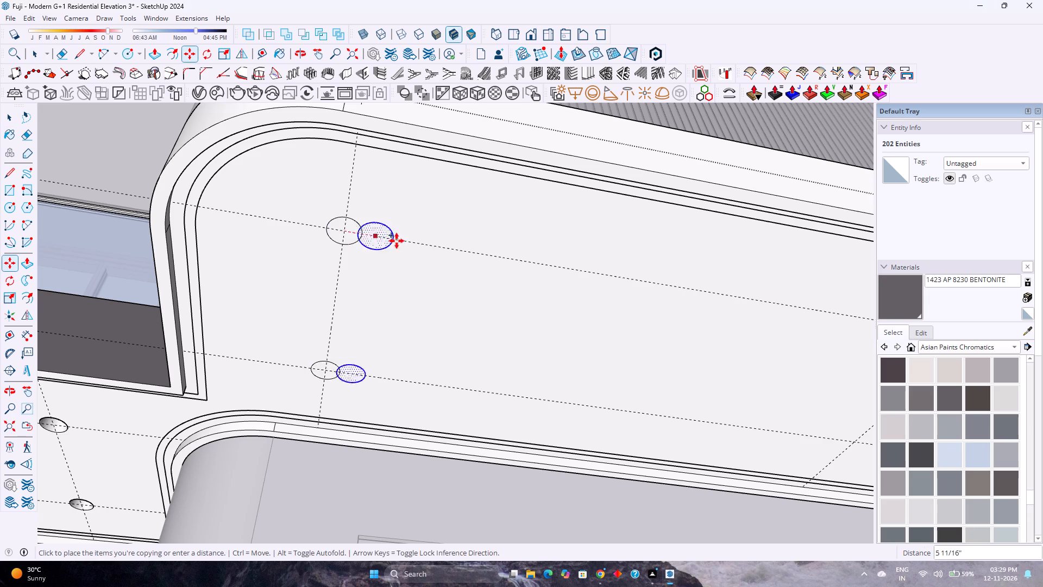
pyautogui.scroll(-3, 436, 257)
pyautogui.keyDown('shift'); pyautogui.moveTo(455, 259); pyautogui.dragTo(288, 231, button='middle'); pyautogui.keyUp('shift')
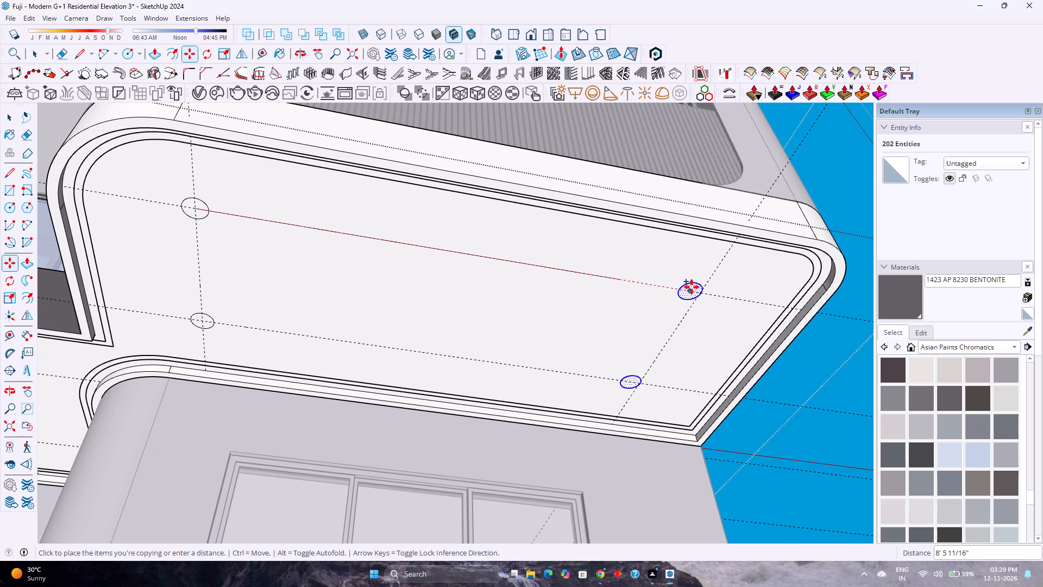
pyautogui.click(700, 291)
# Recess all four circles on the wide bay's underside with Push/Pull, repeating the previous push depth.
pyautogui.scroll(-10, 583, 258)
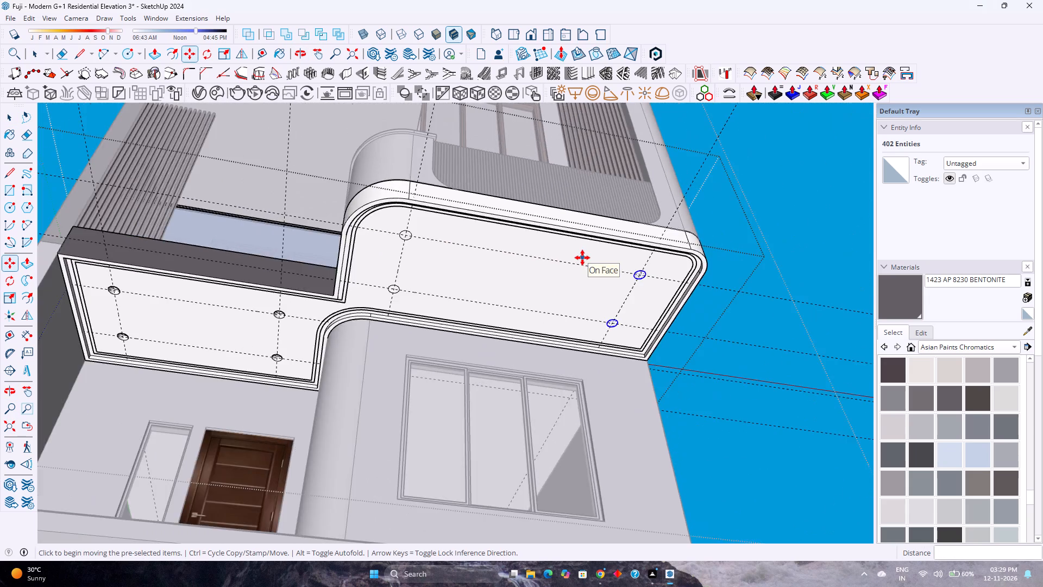
pyautogui.scroll(-2, 582, 258)
pyautogui.moveTo(582, 258); pyautogui.dragTo(418, 253, button='middle')
pyautogui.moveTo(418, 254); pyautogui.dragTo(424, 257, button='middle')
pyautogui.press('p')
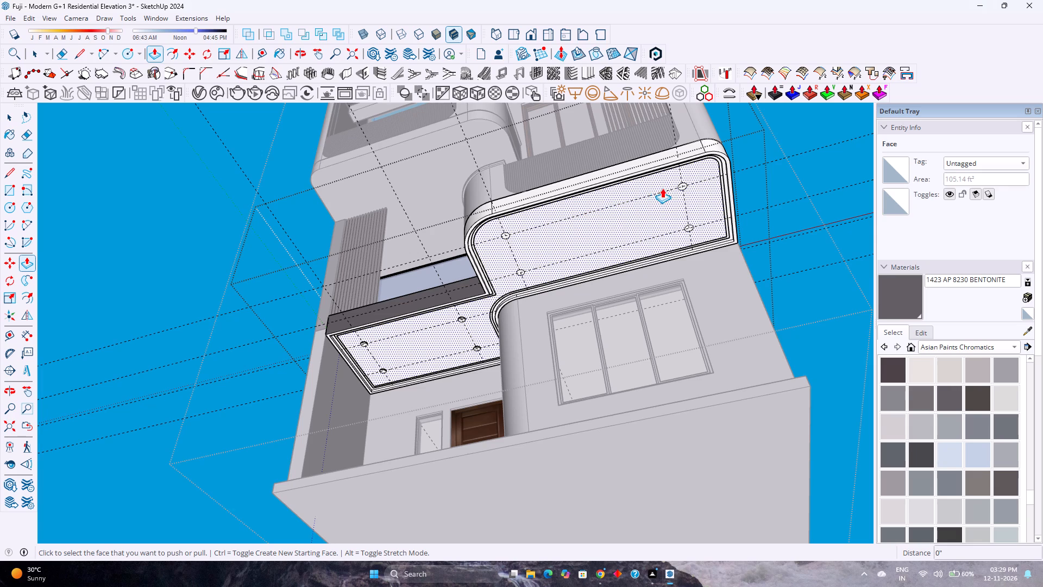
pyautogui.scroll(5, 687, 200)
pyautogui.doubleClick(680, 183)
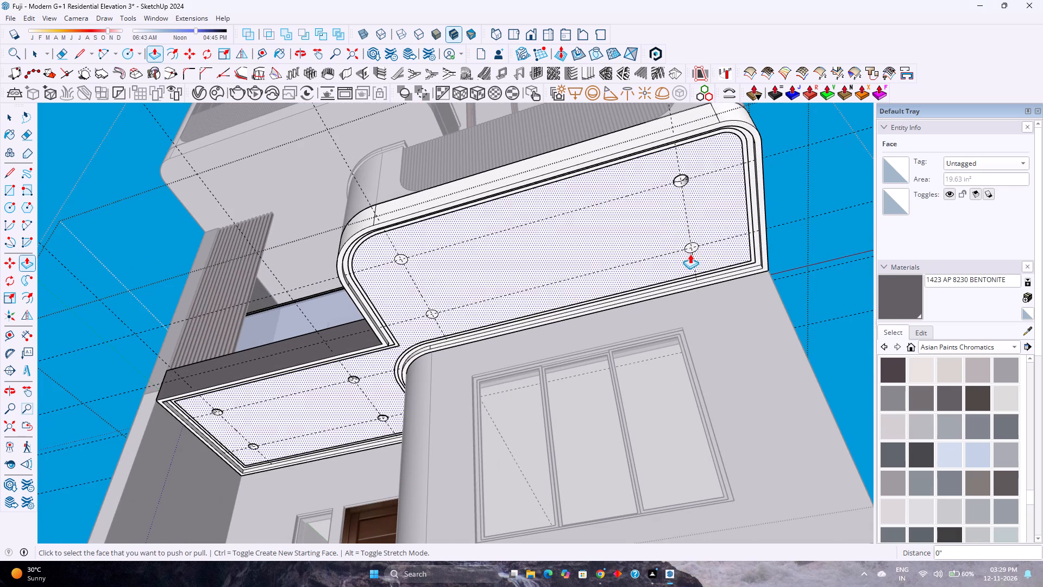
pyautogui.doubleClick(690, 247)
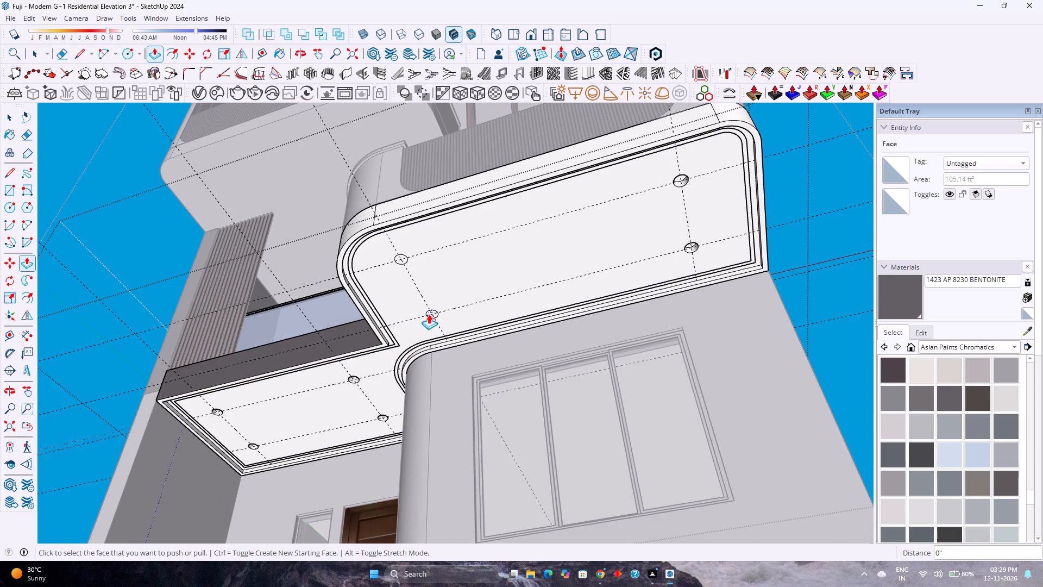
pyautogui.doubleClick(429, 314)
pyautogui.doubleClick(400, 260)
# Draw a horizontal 2" radius circle centred on the guide intersection at the front inner recess of the wide bay.
pyautogui.scroll(-3, 399, 260)
pyautogui.moveTo(396, 277); pyautogui.dragTo(491, 282, button='middle')
pyautogui.scroll(9, 366, 248)
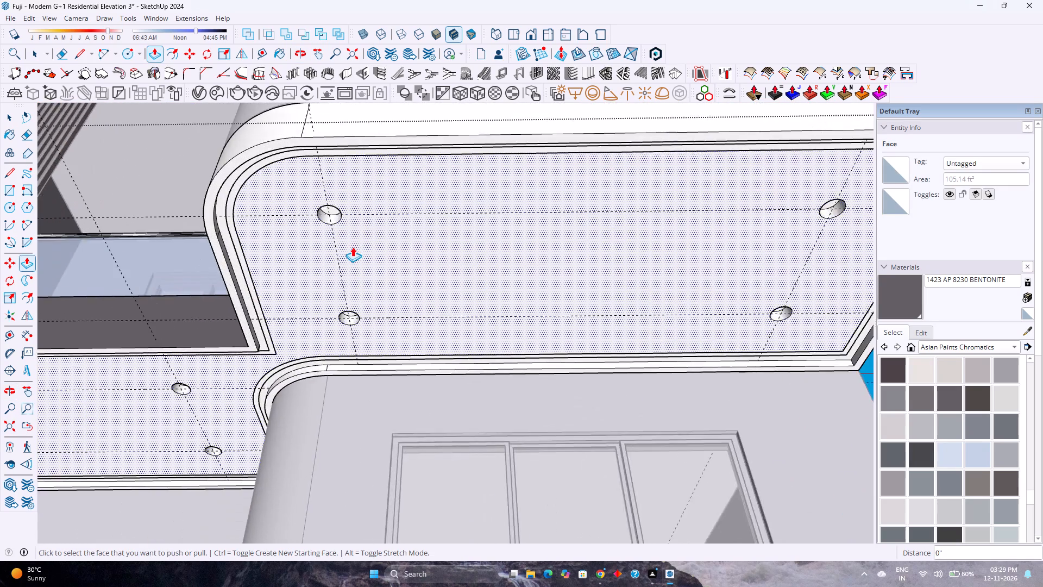
pyautogui.scroll(3, 353, 247)
pyautogui.press('c')
pyautogui.scroll(3, 300, 201)
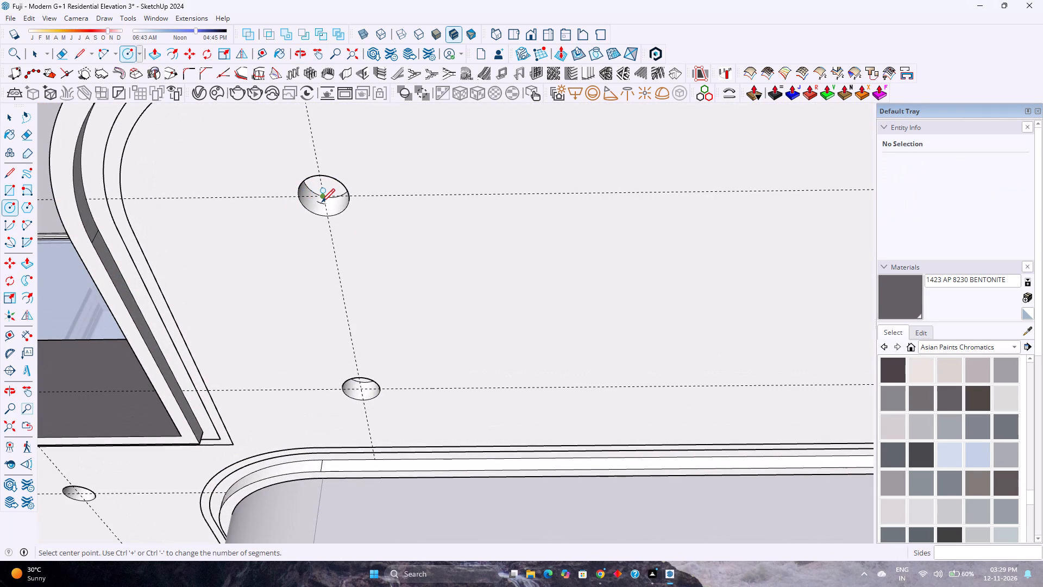
pyautogui.press('Up')
pyautogui.scroll(7, 325, 194)
pyautogui.moveTo(313, 203); pyautogui.dragTo(340, 170, button='middle')
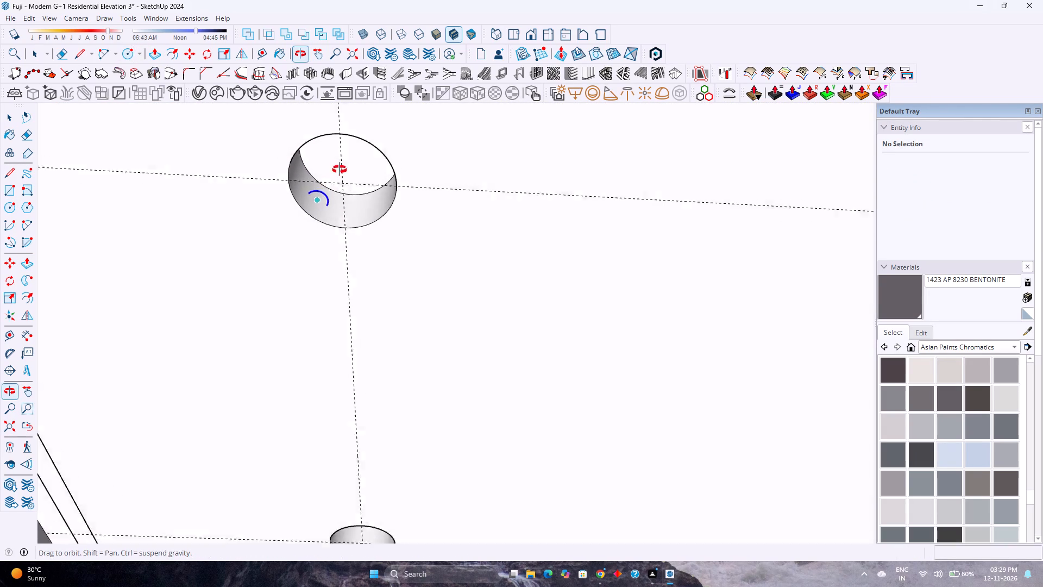
pyautogui.moveTo(340, 170); pyautogui.dragTo(352, 157, button='middle')
pyautogui.click(350, 173)
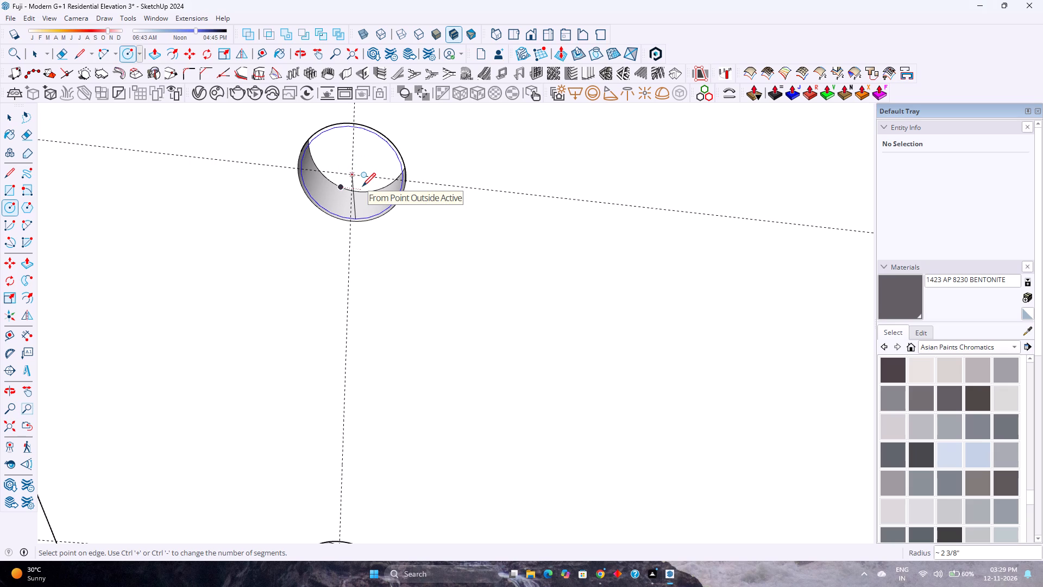
pyautogui.write('1.5')
pyautogui.press('Return')
pyautogui.press('2')
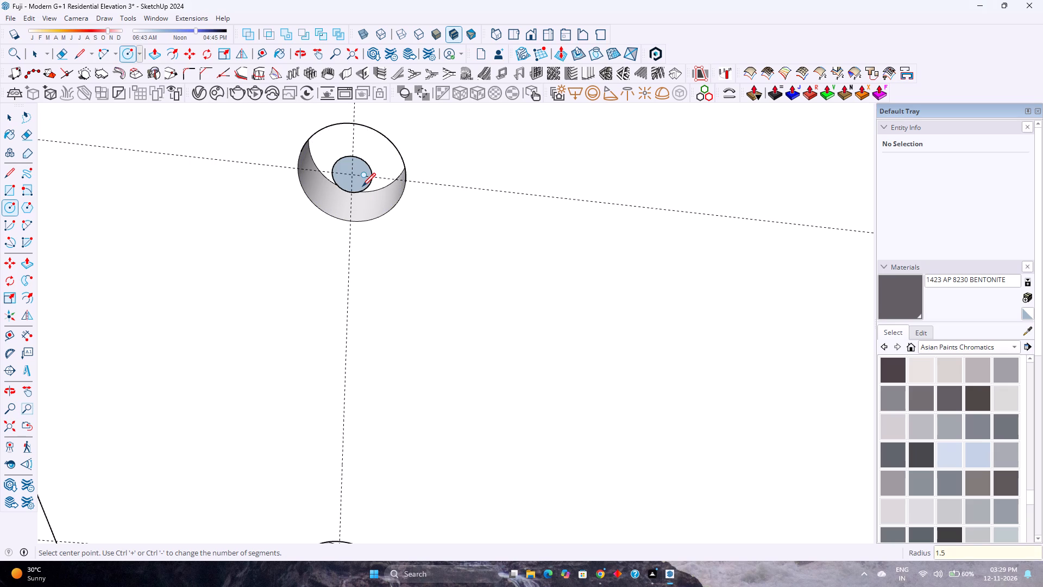
pyautogui.press('Return')
# Make the 2" radius disc and its edge a component named 2, replacing the existing definition of that name.
pyautogui.press('space')
pyautogui.doubleClick(374, 198)
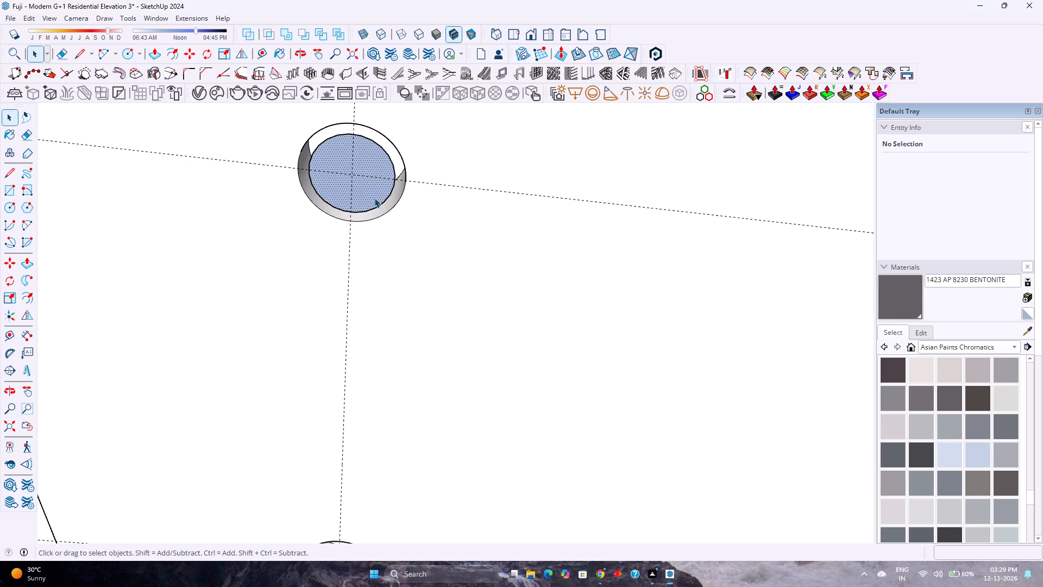
pyautogui.rightClick(374, 198)
pyautogui.click(414, 291)
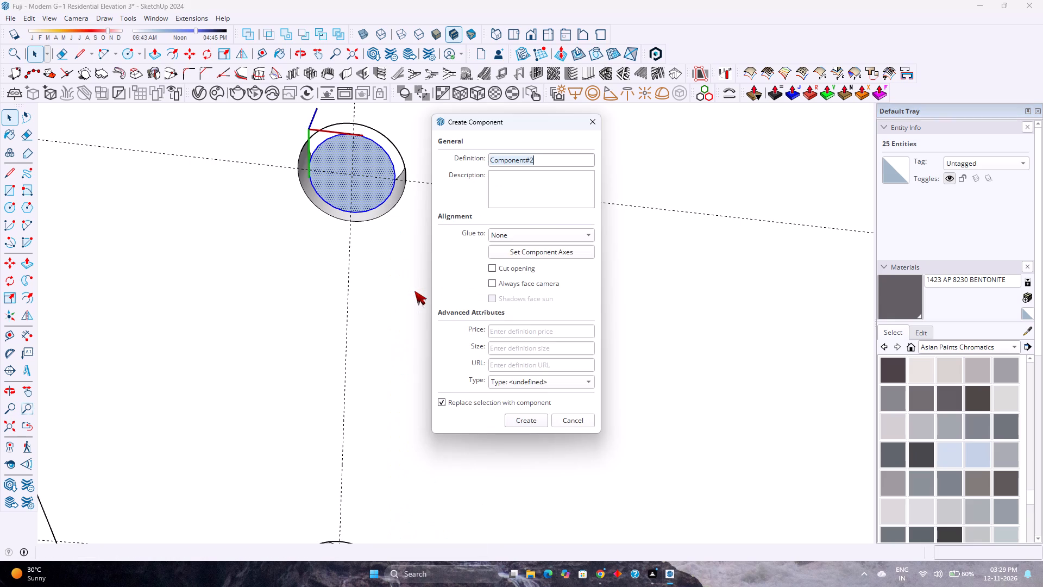
pyautogui.press('1')
pyautogui.press('Return')
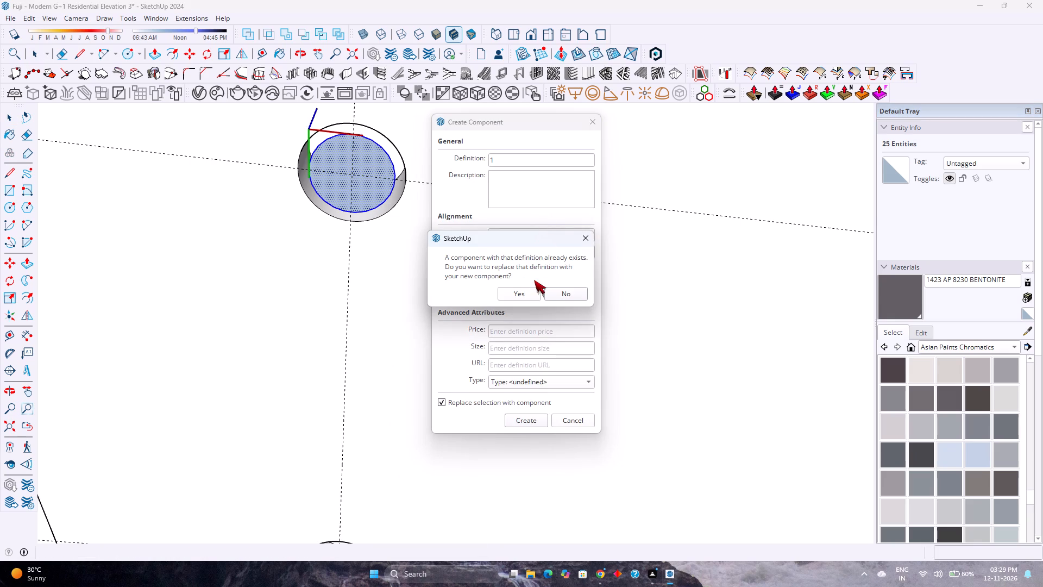
pyautogui.click(563, 292)
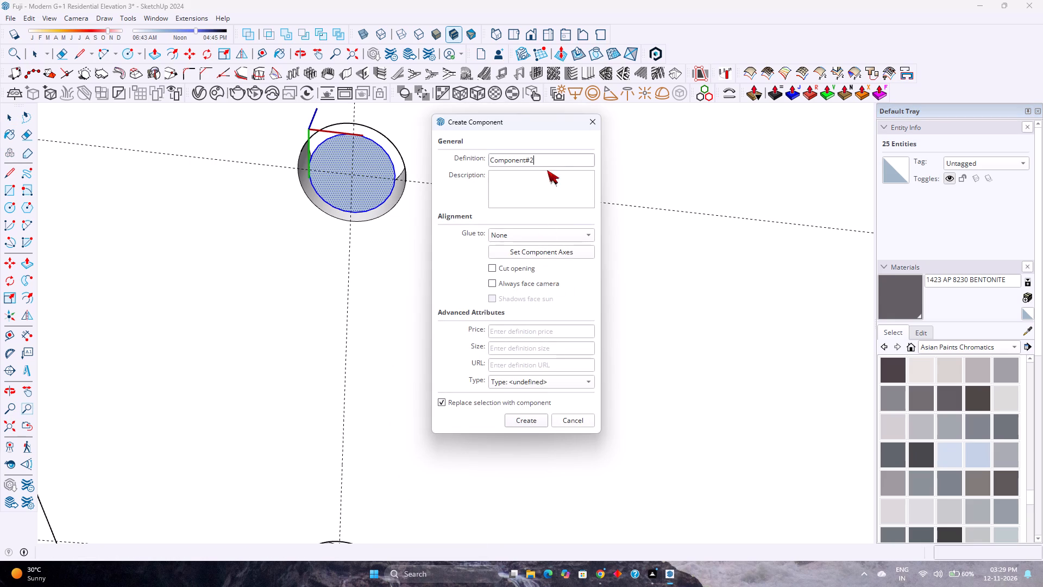
pyautogui.tripleClick(546, 165)
pyautogui.press('2')
pyautogui.press('Return')
pyautogui.click(512, 294)
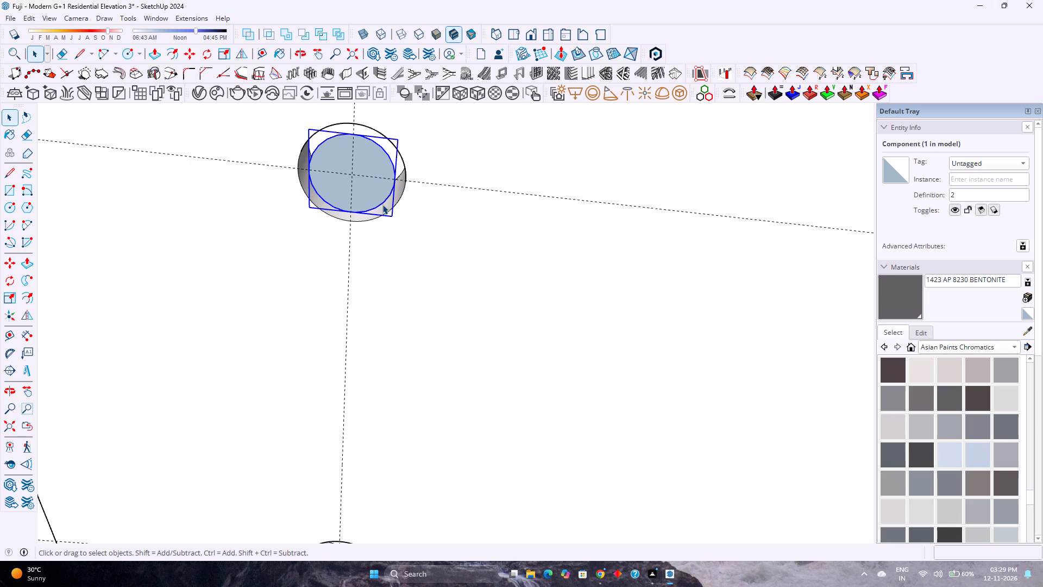
# Copy the disc component 2' 8" along the green axis to the guide intersection of the wide bay's rear inner recess.
pyautogui.press('m')
pyautogui.click(351, 174)
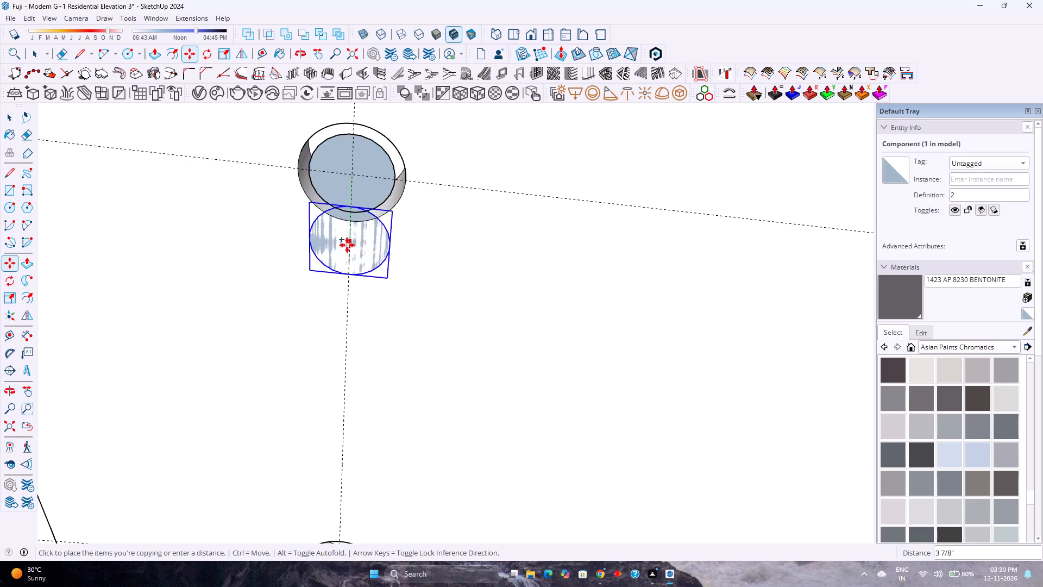
pyautogui.scroll(-10, 347, 245)
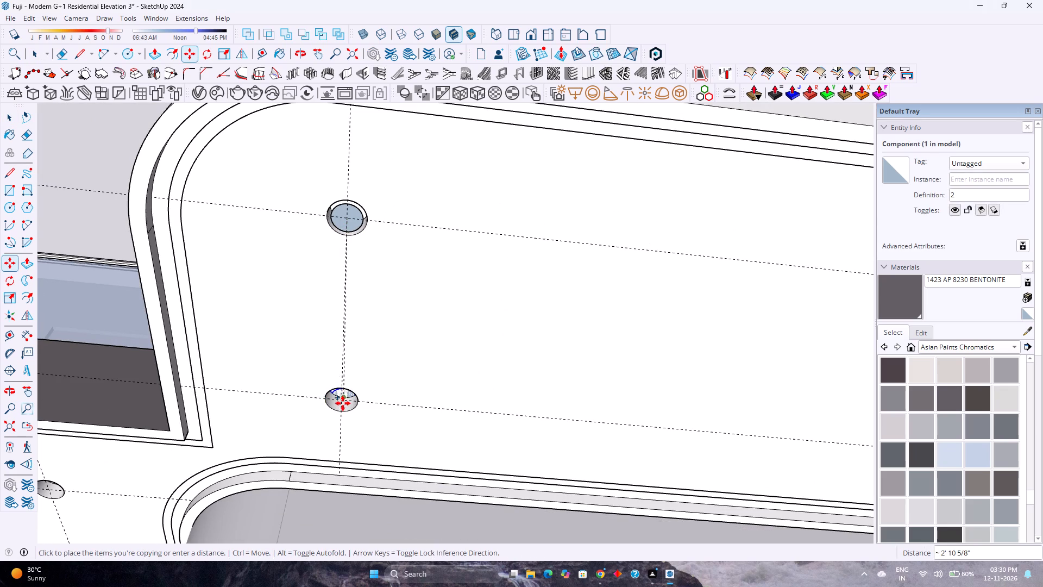
pyautogui.press('Left')
pyautogui.scroll(2, 329, 426)
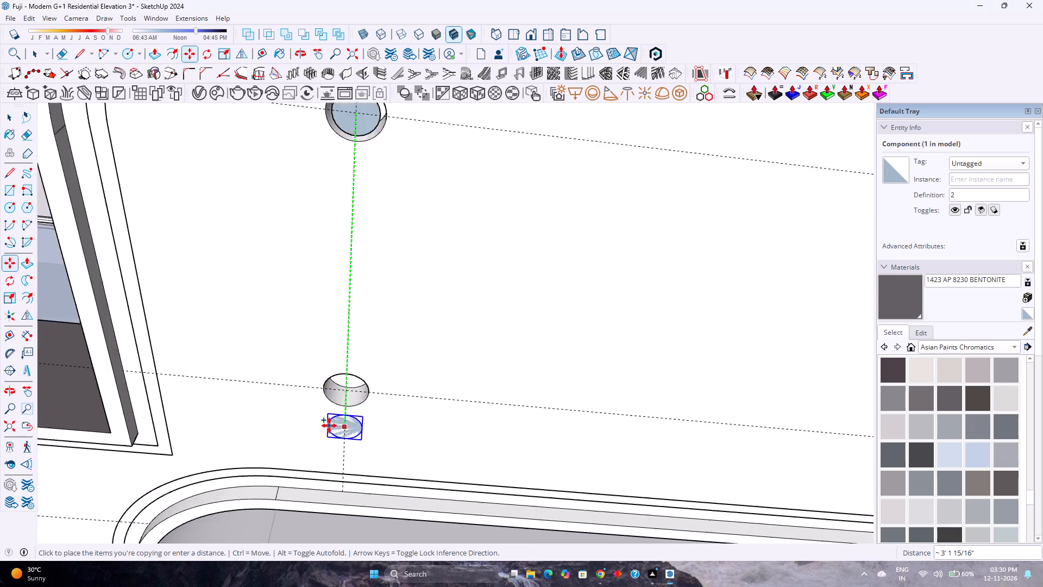
pyautogui.scroll(15, 329, 426)
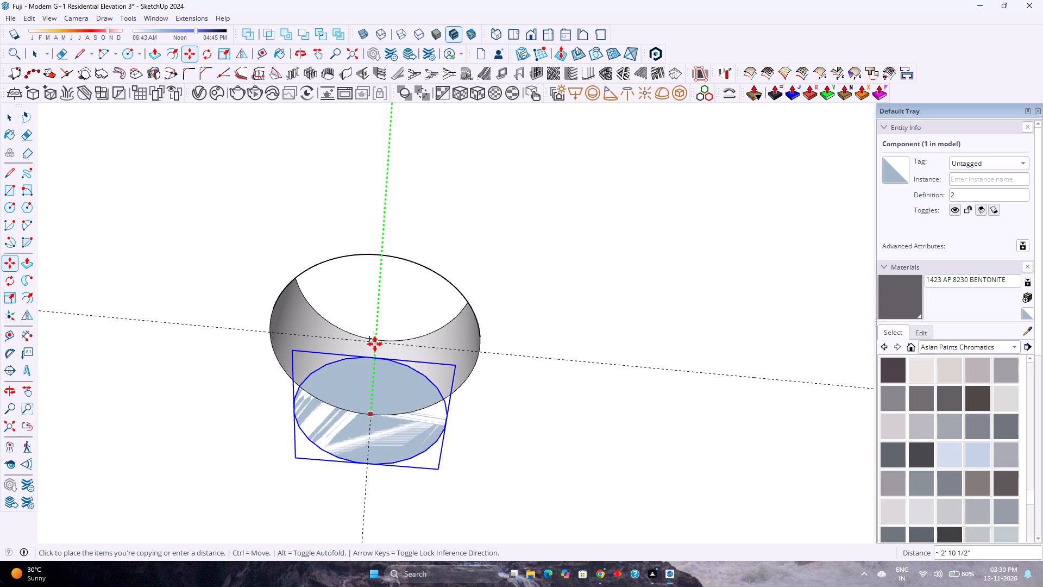
pyautogui.scroll(3, 369, 356)
pyautogui.moveTo(369, 357); pyautogui.dragTo(588, 335, button='middle')
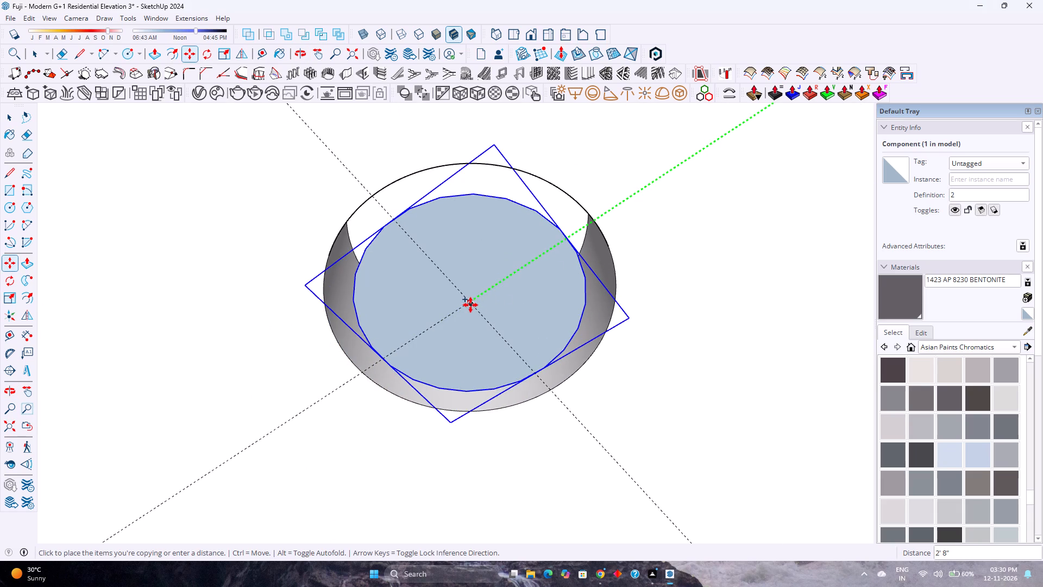
pyautogui.click(470, 305)
pyautogui.scroll(-19, 431, 314)
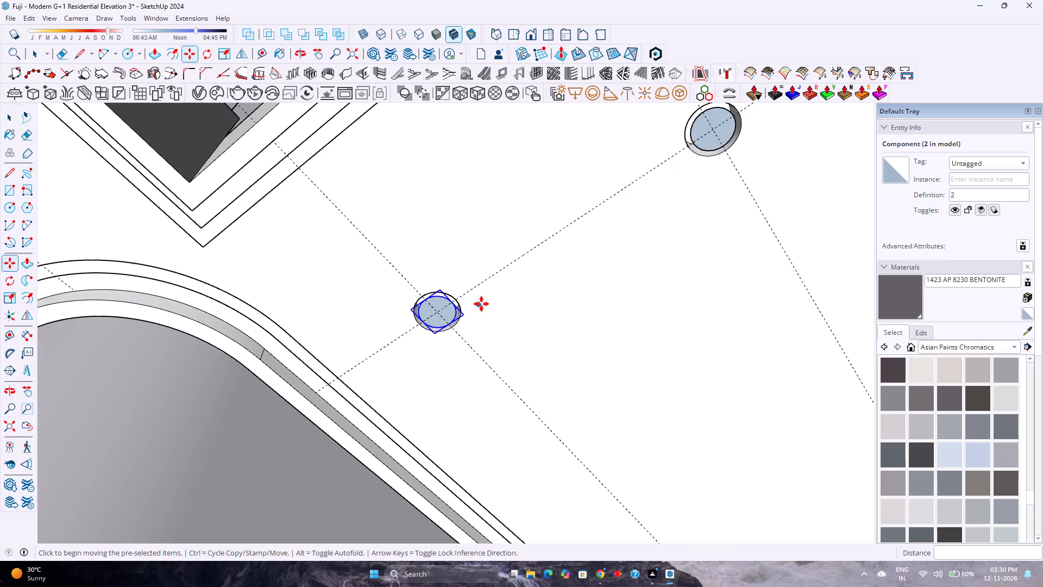
# Copy both inner discs along the red axis to the guide intersections of the wide bay's two outer recesses.
pyautogui.keyDown('shift'); pyautogui.moveTo(481, 304); pyautogui.dragTo(256, 369, button='middle'); pyautogui.keyUp('shift')
pyautogui.press('space')
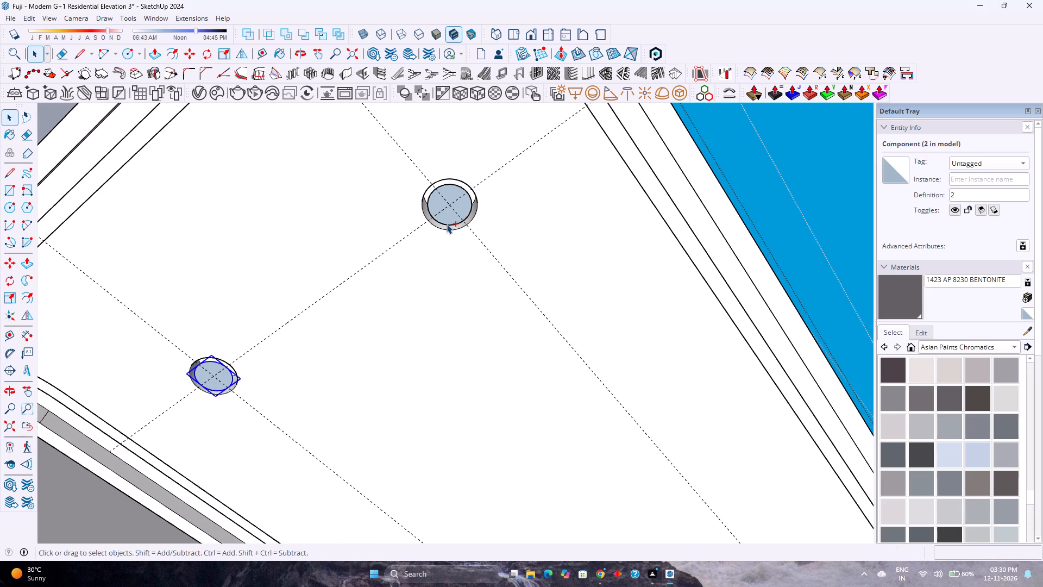
pyautogui.keyDown('ctrl'); pyautogui.click(447, 221); pyautogui.keyUp('ctrl')
pyautogui.press('m')
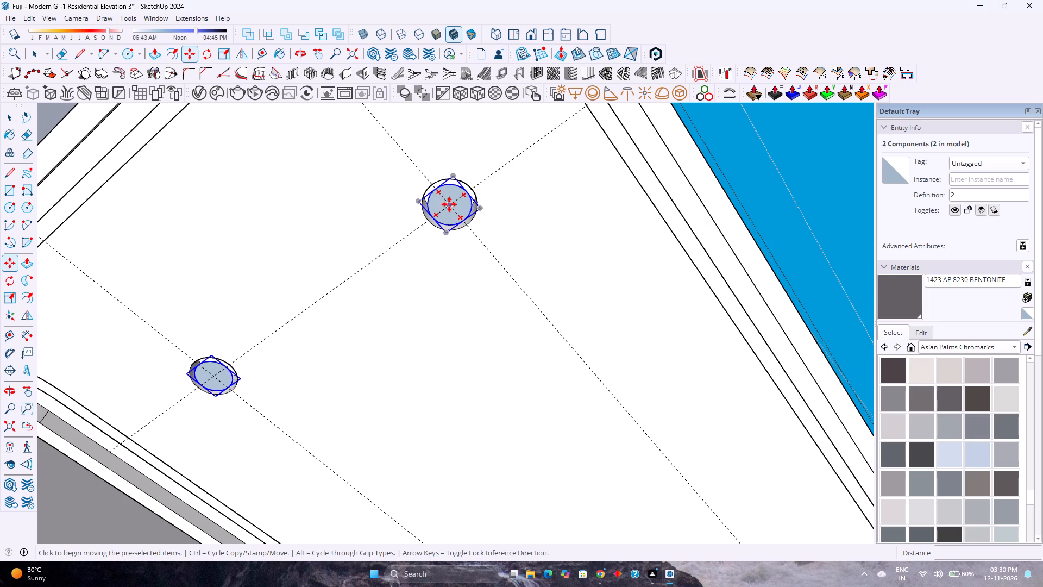
pyautogui.click(449, 204)
pyautogui.scroll(-8, 484, 272)
pyautogui.keyDown('shift'); pyautogui.moveTo(525, 313); pyautogui.dragTo(304, 232, button='middle'); pyautogui.keyUp('shift')
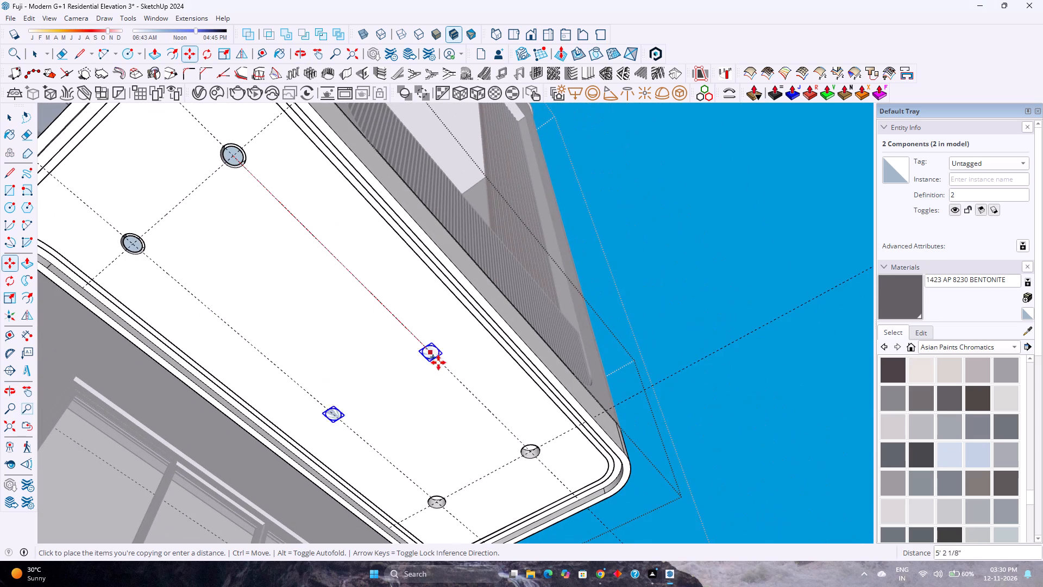
pyautogui.scroll(6, 535, 453)
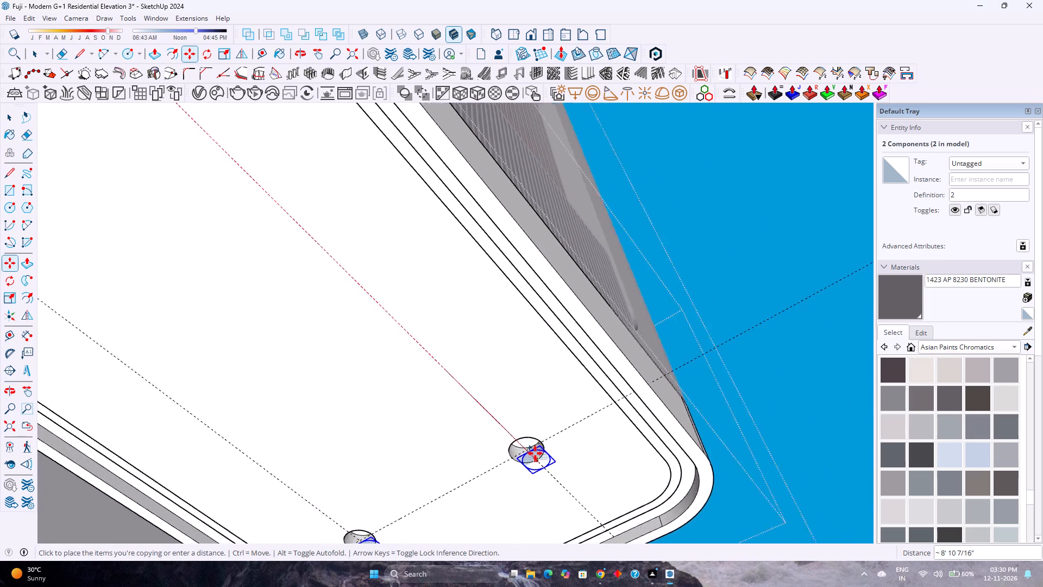
pyautogui.scroll(3, 535, 453)
pyautogui.moveTo(530, 453); pyautogui.dragTo(401, 423, button='middle')
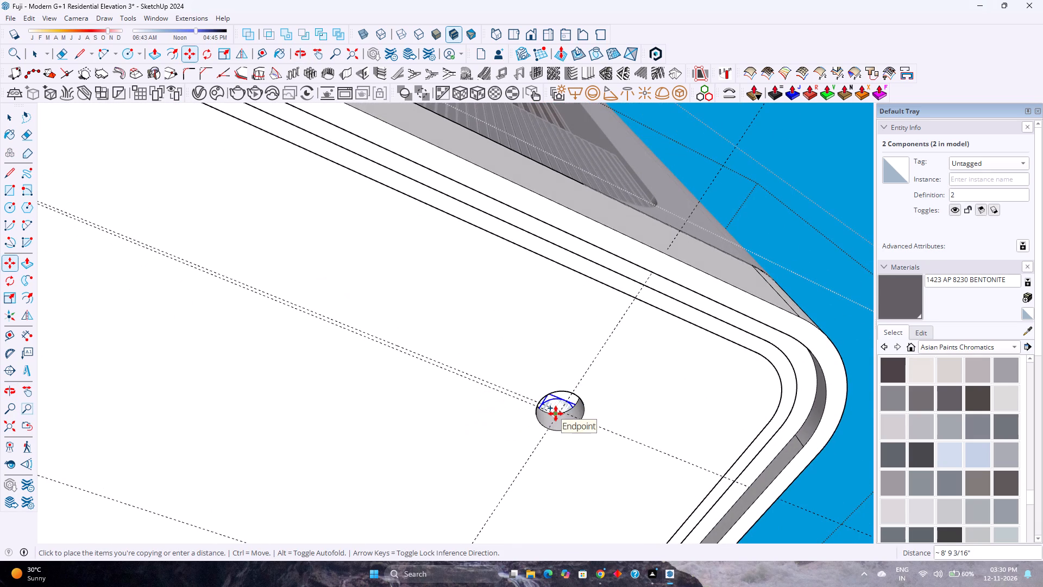
pyautogui.press('Right')
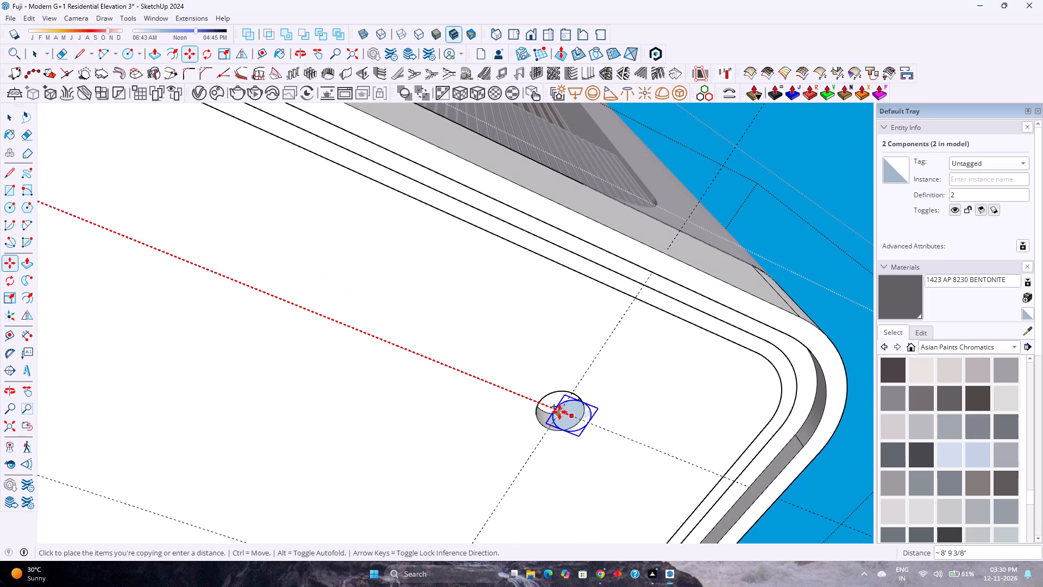
pyautogui.scroll(6, 568, 411)
pyautogui.moveTo(569, 412); pyautogui.dragTo(441, 395, button='middle')
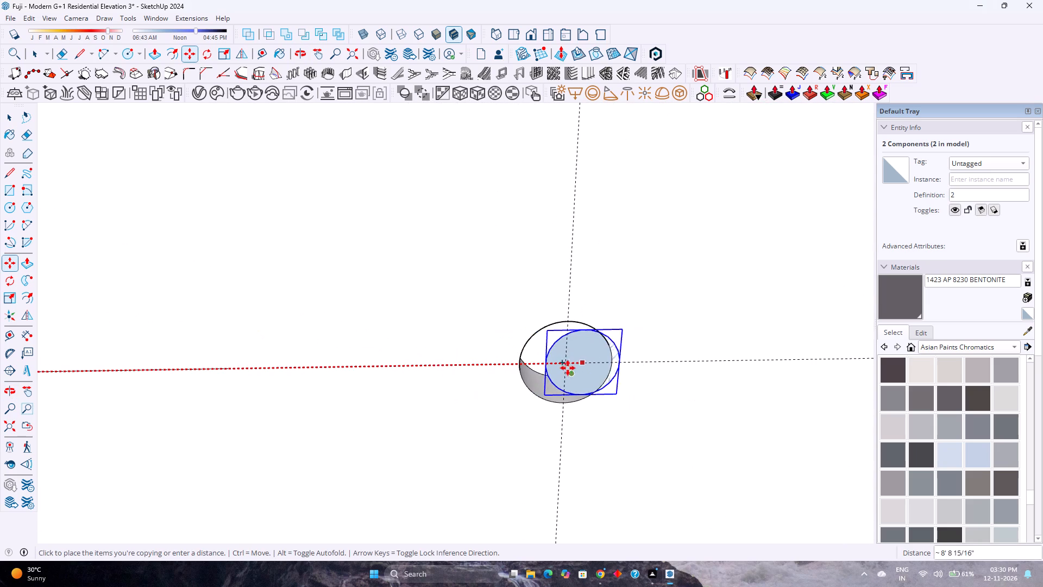
pyautogui.click(566, 364)
pyautogui.scroll(-8, 569, 351)
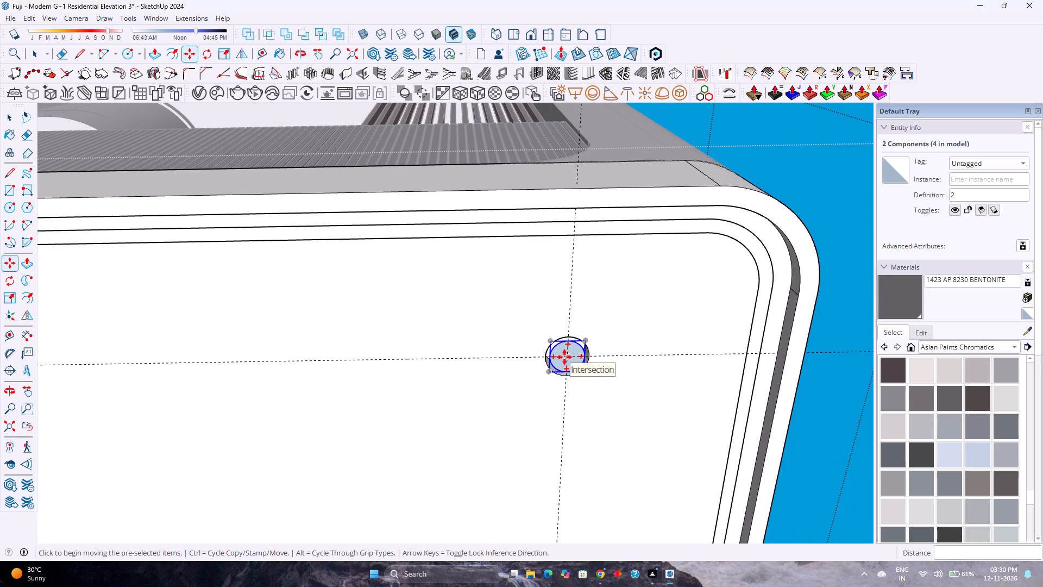
pyautogui.press('Escape')
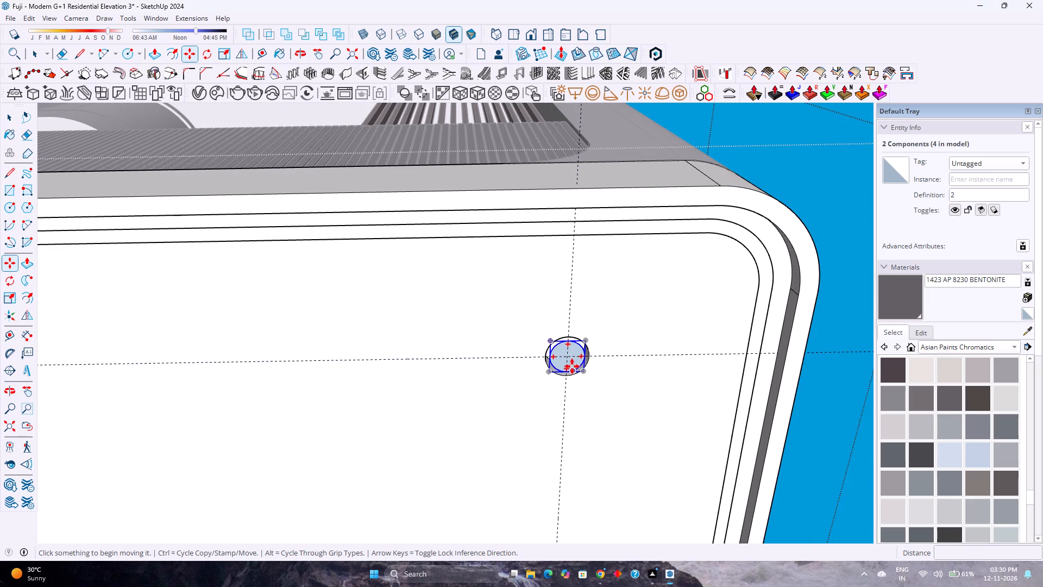
# Copy the wide bay's front outer disc to the guide intersection of the narrow bay's front recess nearest the wide bay.
pyautogui.press('space')
pyautogui.click(574, 365)
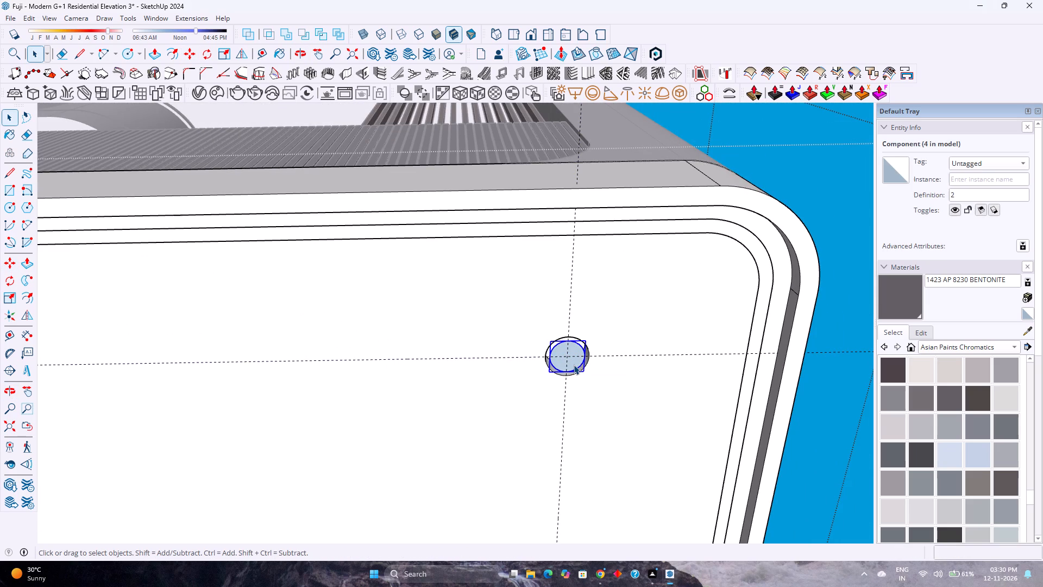
pyautogui.press('m')
pyautogui.click(568, 355)
pyautogui.scroll(-6, 568, 355)
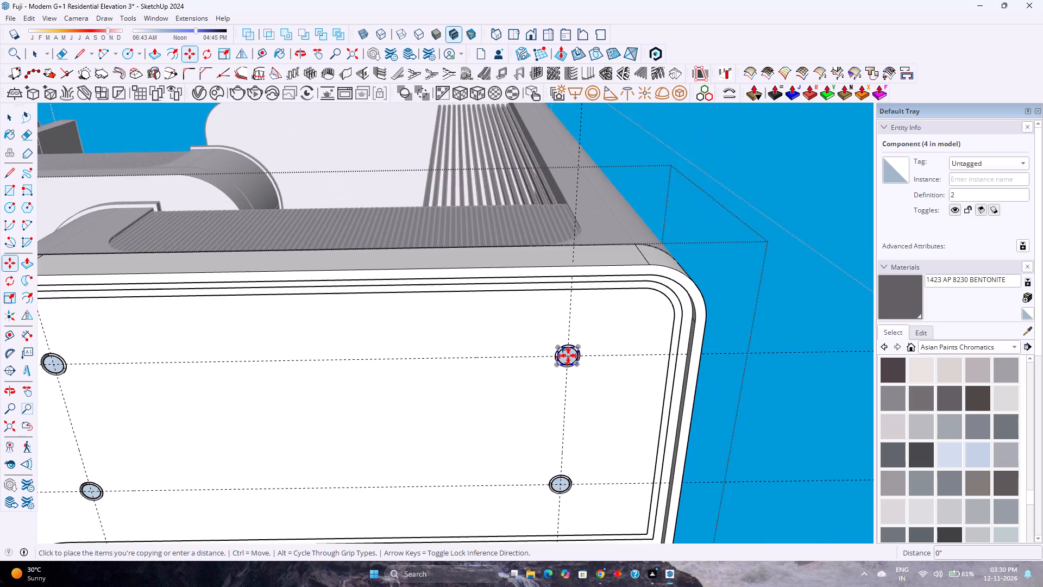
pyautogui.scroll(-4, 568, 355)
pyautogui.scroll(1, 568, 355)
pyautogui.scroll(-4, 568, 355)
pyautogui.keyDown('shift'); pyautogui.moveTo(435, 357); pyautogui.dragTo(720, 291, button='middle'); pyautogui.keyUp('shift')
pyautogui.scroll(2, 449, 434)
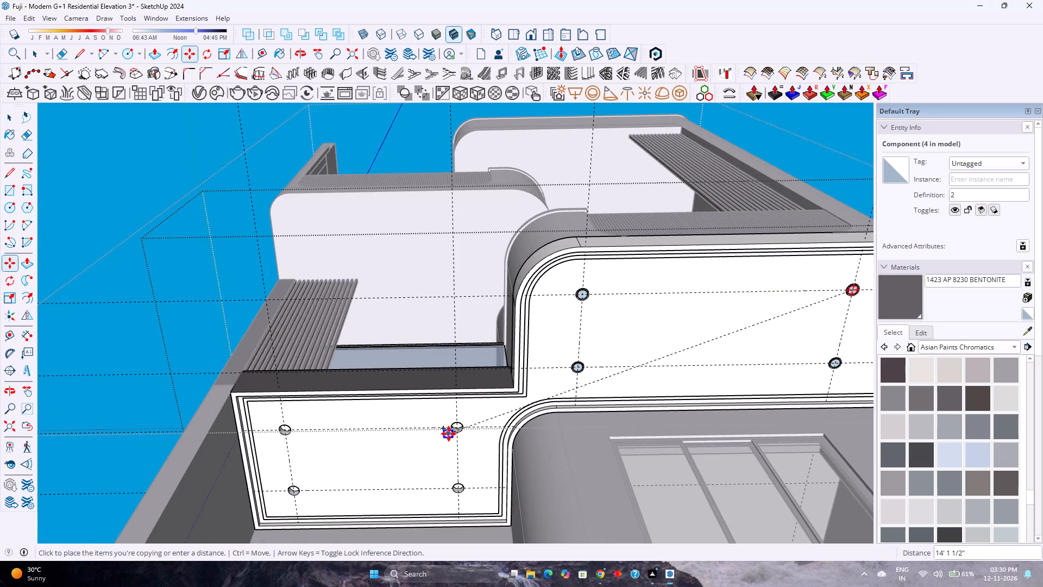
pyautogui.scroll(11, 449, 434)
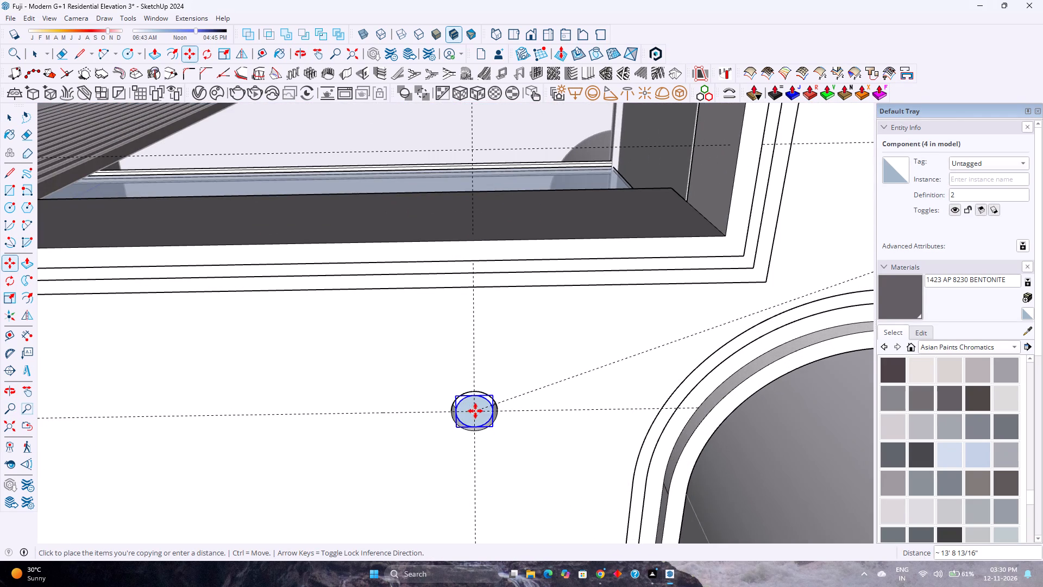
pyautogui.click(475, 411)
# Copy the narrow bay's new disc 2' 8" to the guide intersection of the rear recess beside it.
pyautogui.click(475, 411)
pyautogui.scroll(-8, 473, 432)
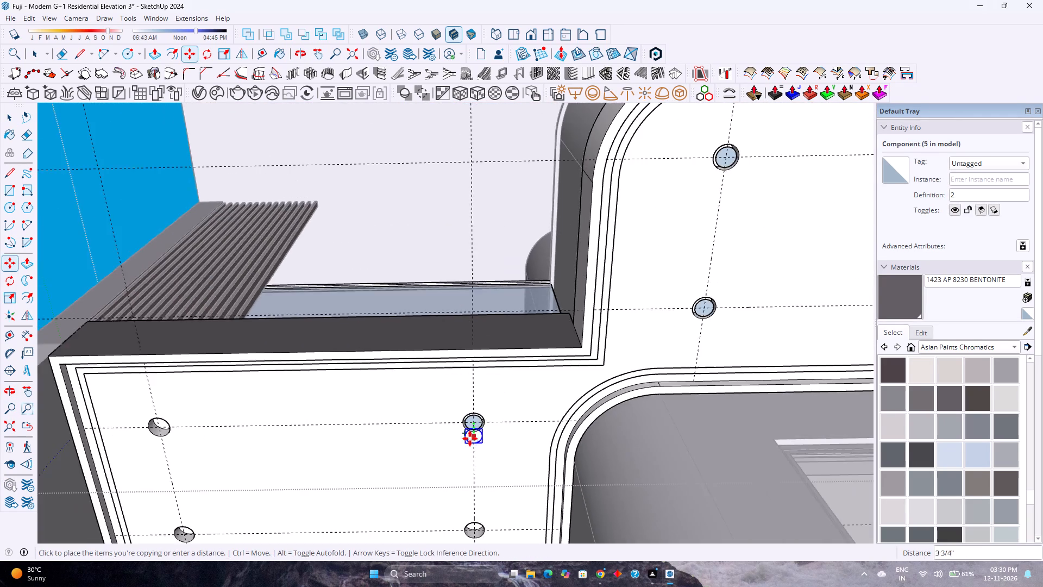
pyautogui.keyDown('shift'); pyautogui.moveTo(470, 439); pyautogui.dragTo(458, 346, button='middle'); pyautogui.keyUp('shift')
pyautogui.scroll(8, 466, 448)
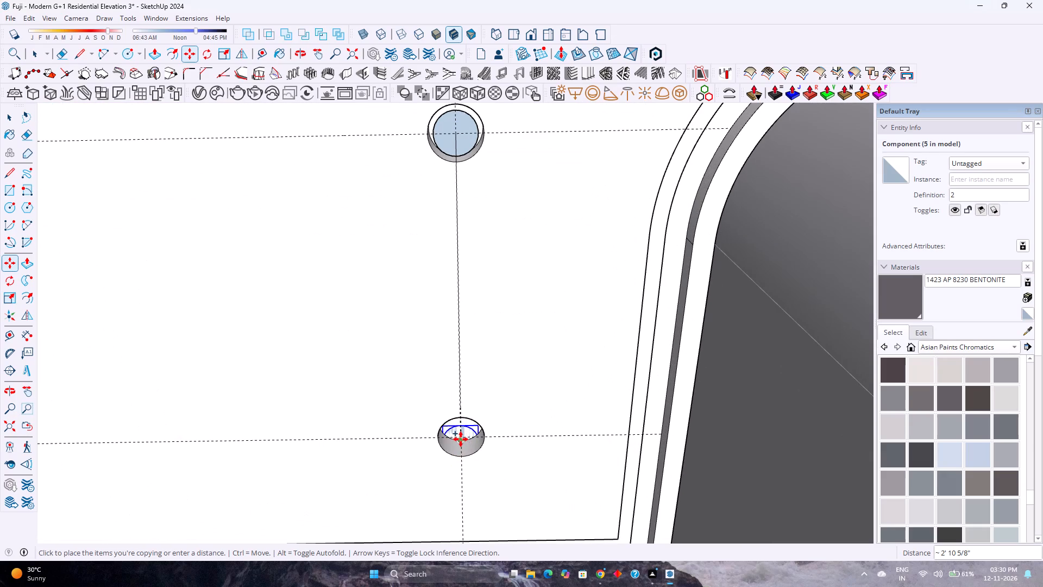
pyautogui.click(462, 436)
# Copy both narrow-bay discs along the red axis to the guide intersections of that bay's two remaining recesses.
pyautogui.press('space')
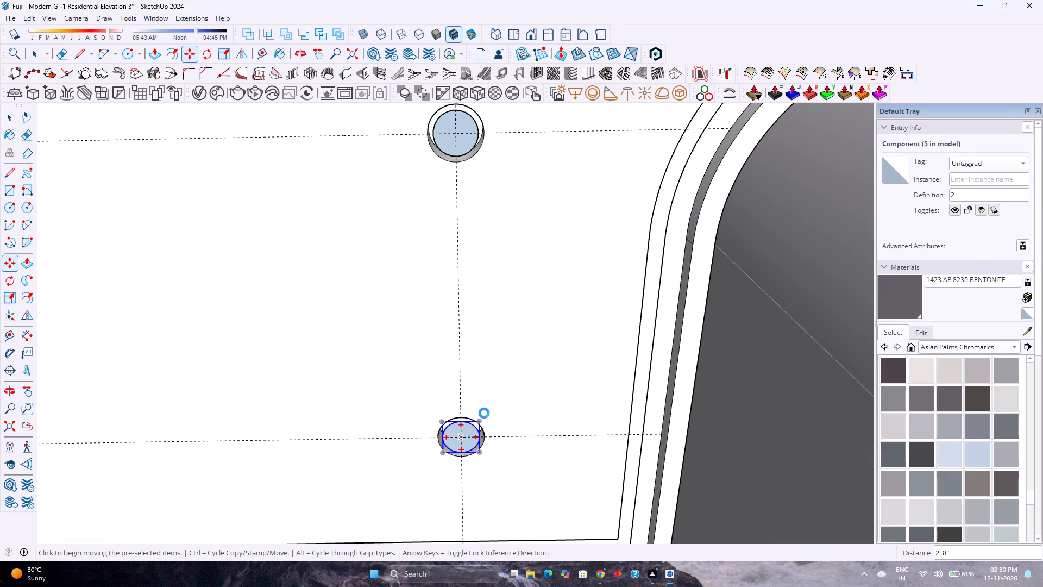
pyautogui.keyDown('ctrl'); pyautogui.click(459, 149); pyautogui.keyUp('ctrl')
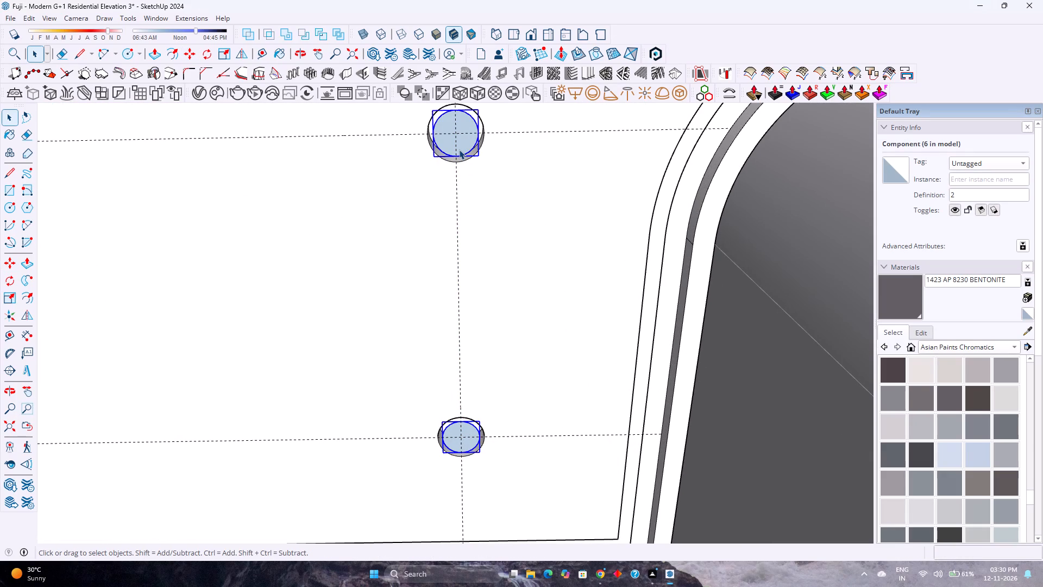
pyautogui.press('m')
pyautogui.click(457, 134)
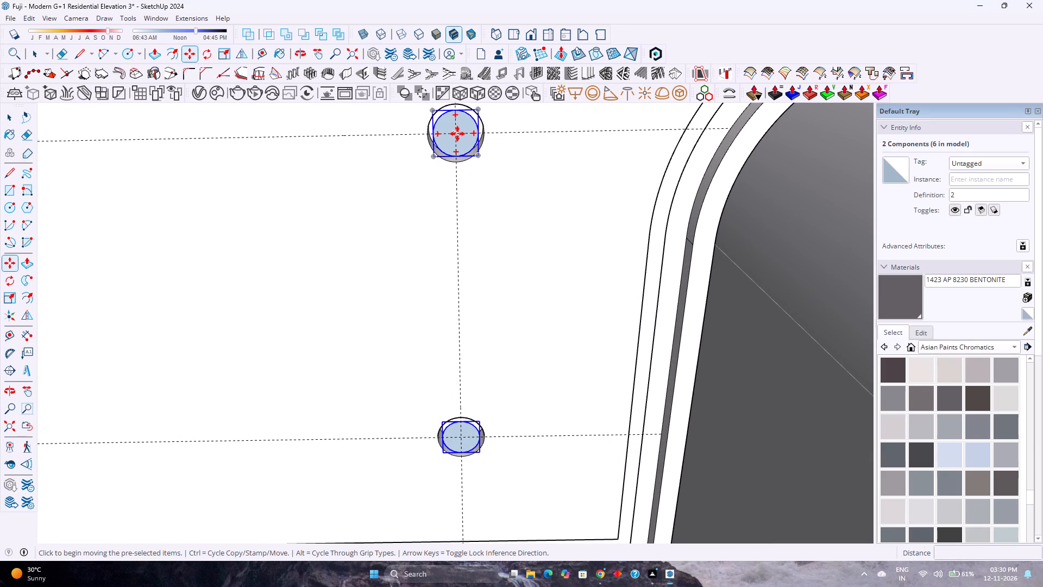
pyautogui.scroll(-3, 382, 188)
pyautogui.keyDown('shift'); pyautogui.moveTo(391, 191); pyautogui.dragTo(671, 273, button='middle'); pyautogui.keyUp('shift')
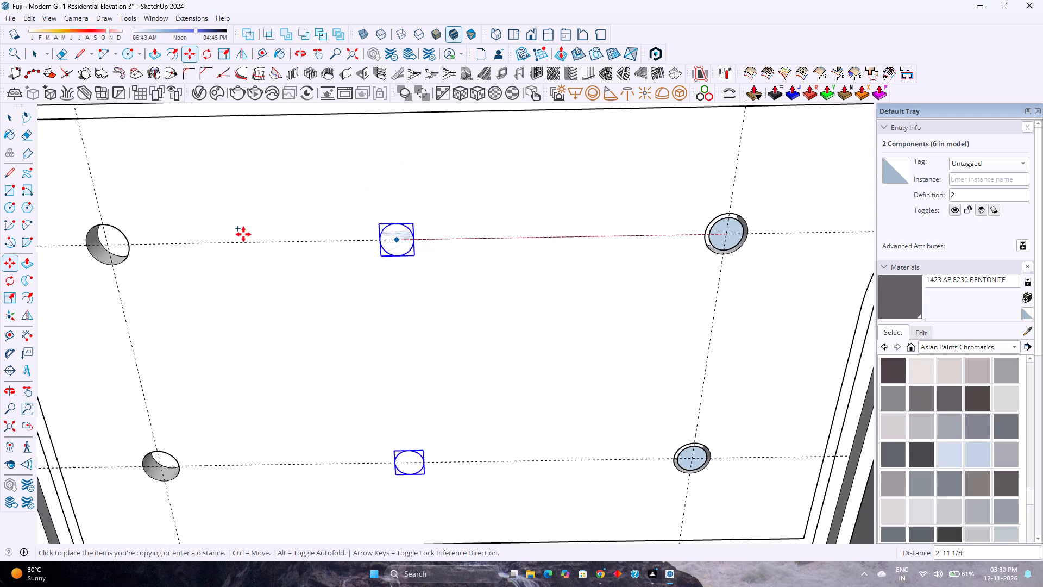
pyautogui.press('Right')
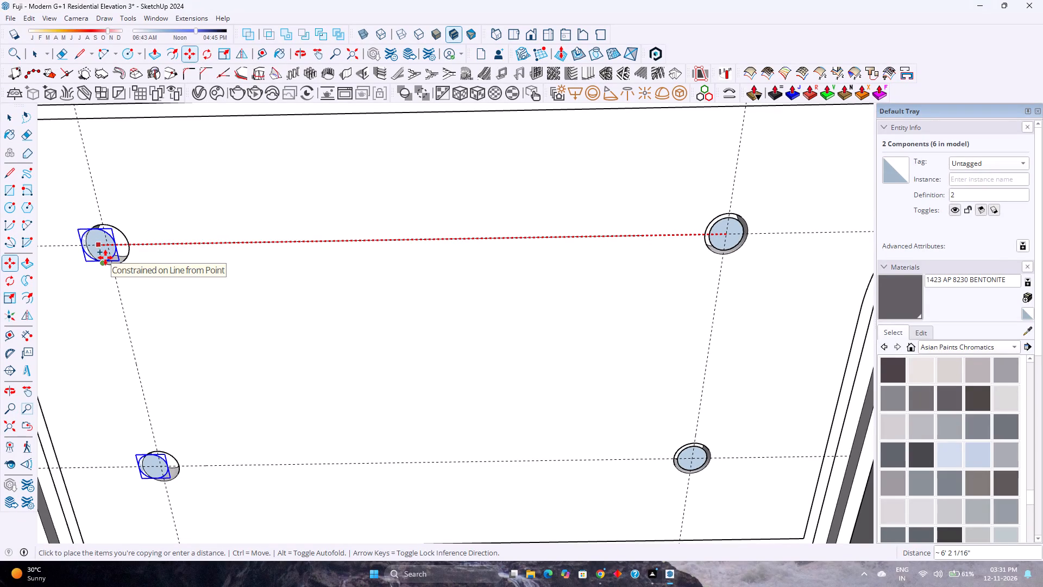
pyautogui.scroll(1, 113, 247)
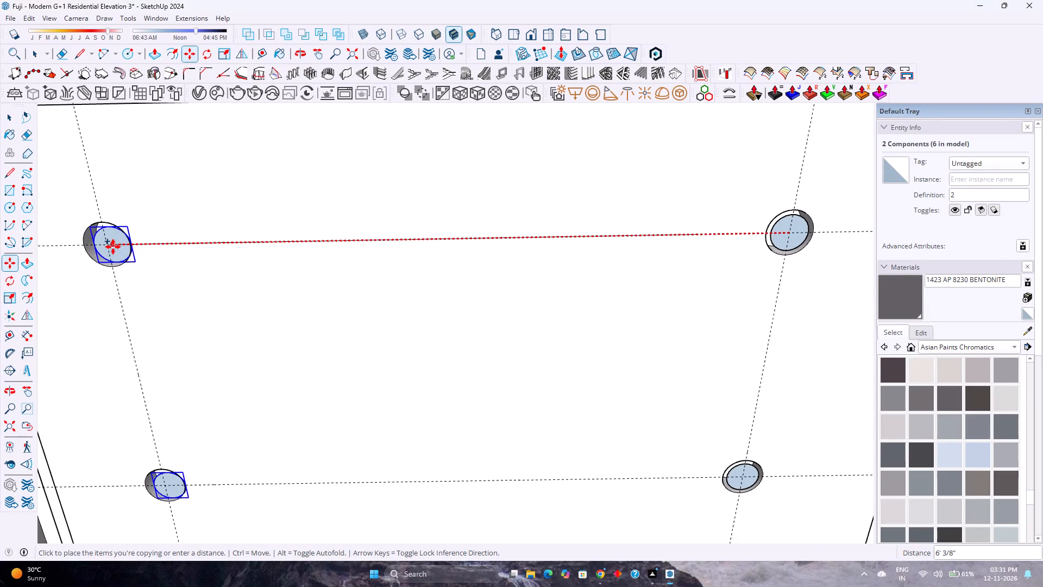
pyautogui.rightClick(109, 247)
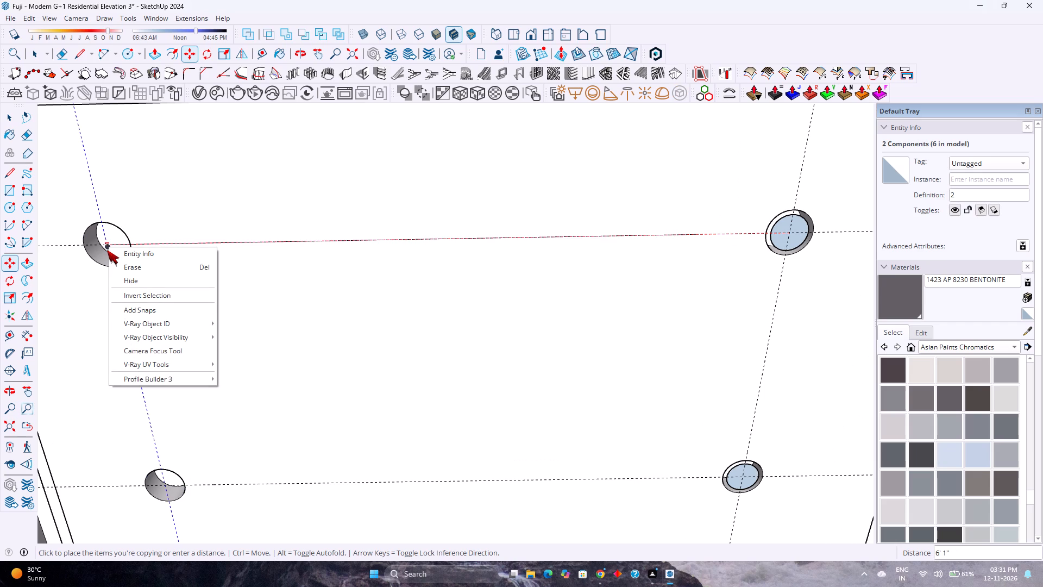
pyautogui.click(297, 240)
pyautogui.scroll(7, 98, 249)
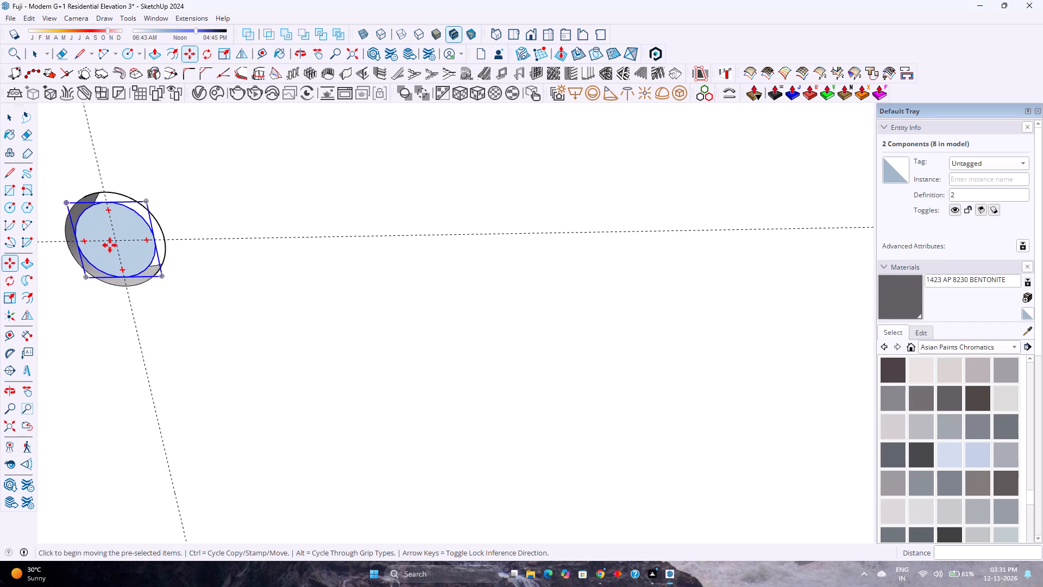
pyautogui.scroll(2, 110, 245)
pyautogui.press('space')
pyautogui.scroll(-6, 153, 236)
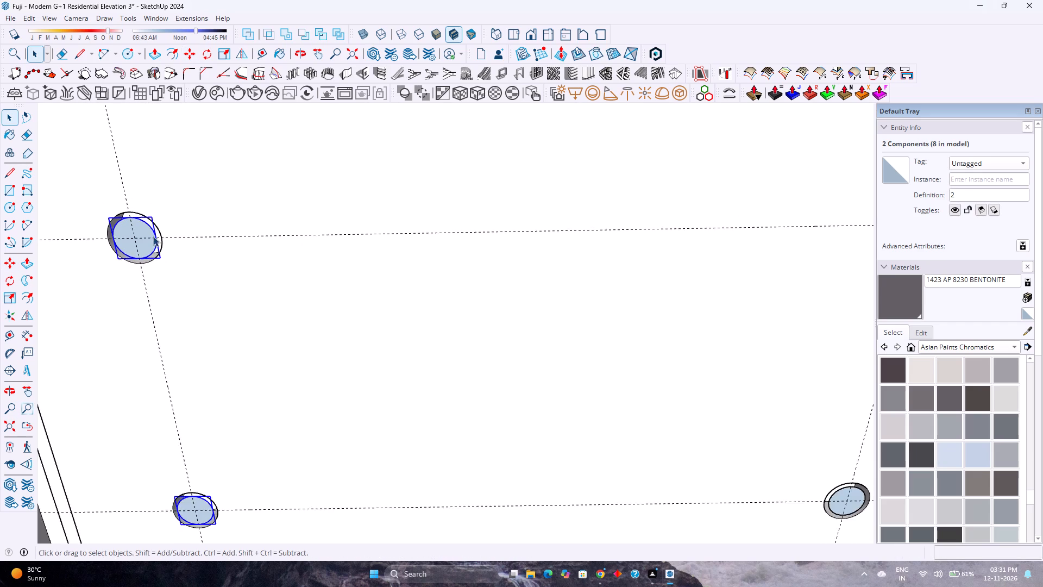
pyautogui.scroll(-9, 153, 236)
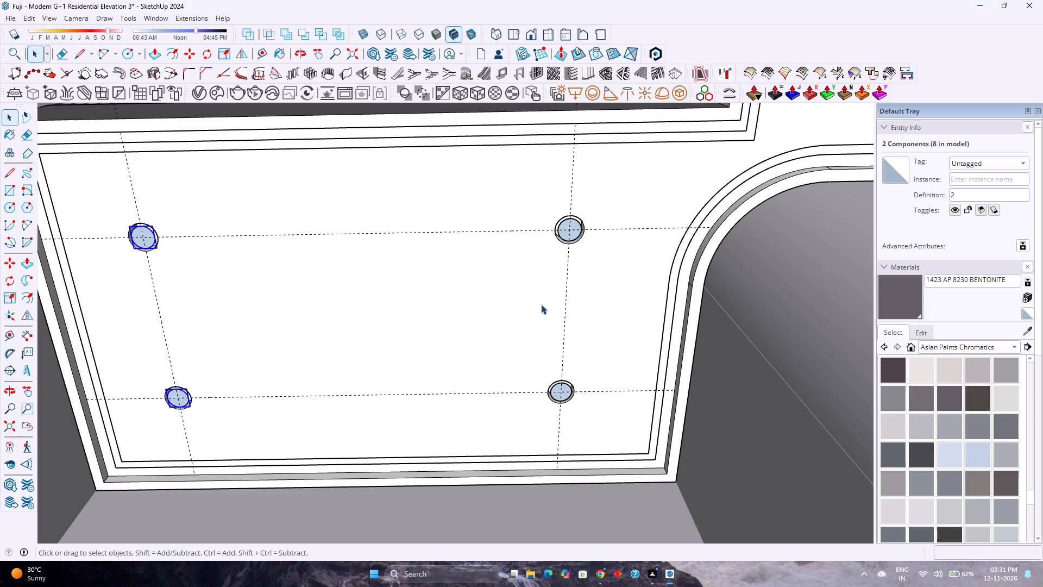
# Inside the narrow bay's disc component nearest the curved wall, set the circle's radius to 2.5" and its segments to 200.
pyautogui.scroll(3, 576, 238)
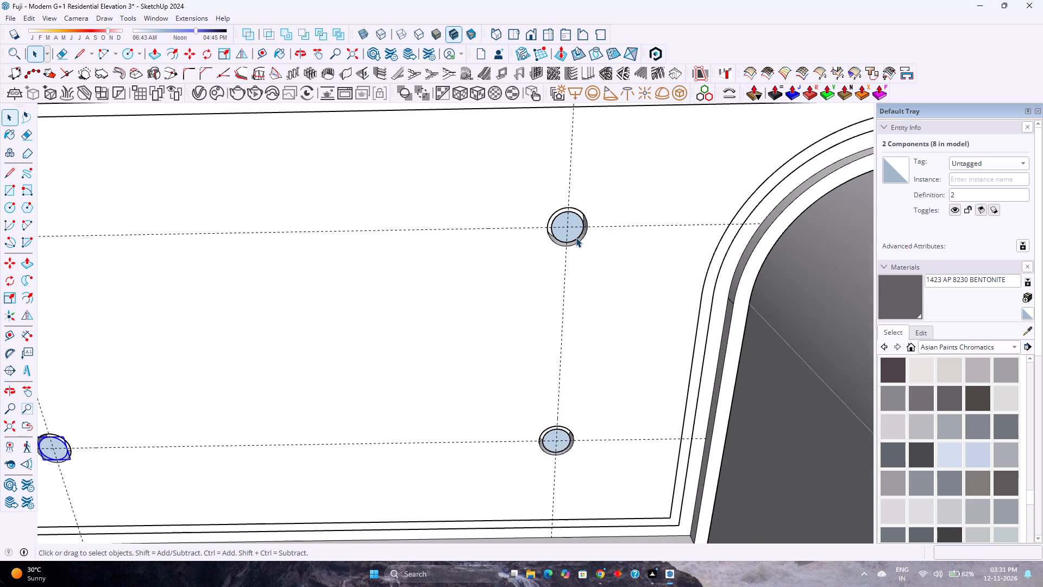
pyautogui.scroll(3, 576, 238)
pyautogui.doubleClick(574, 238)
pyautogui.scroll(2, 574, 238)
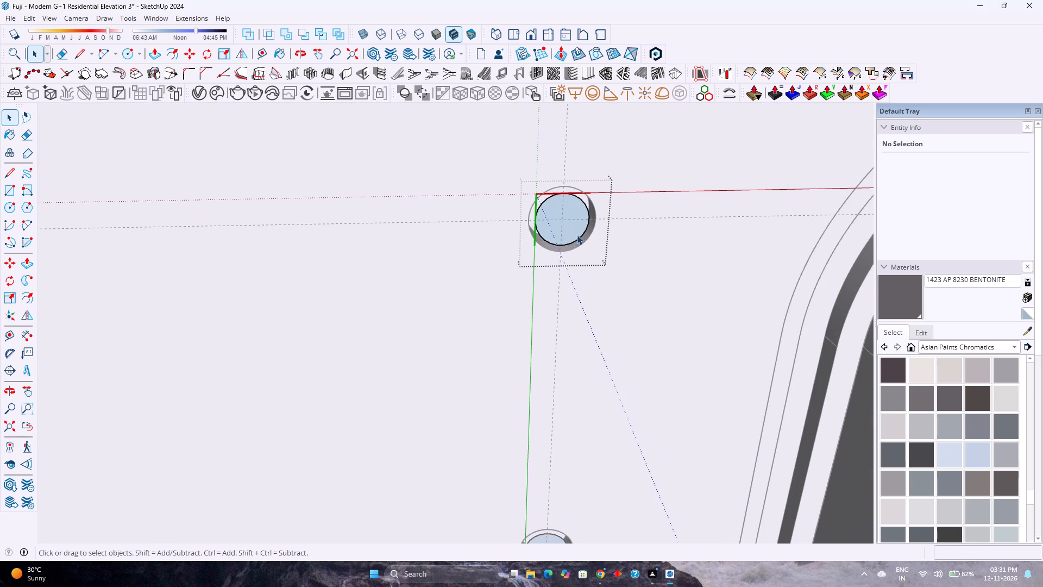
pyautogui.click(583, 233)
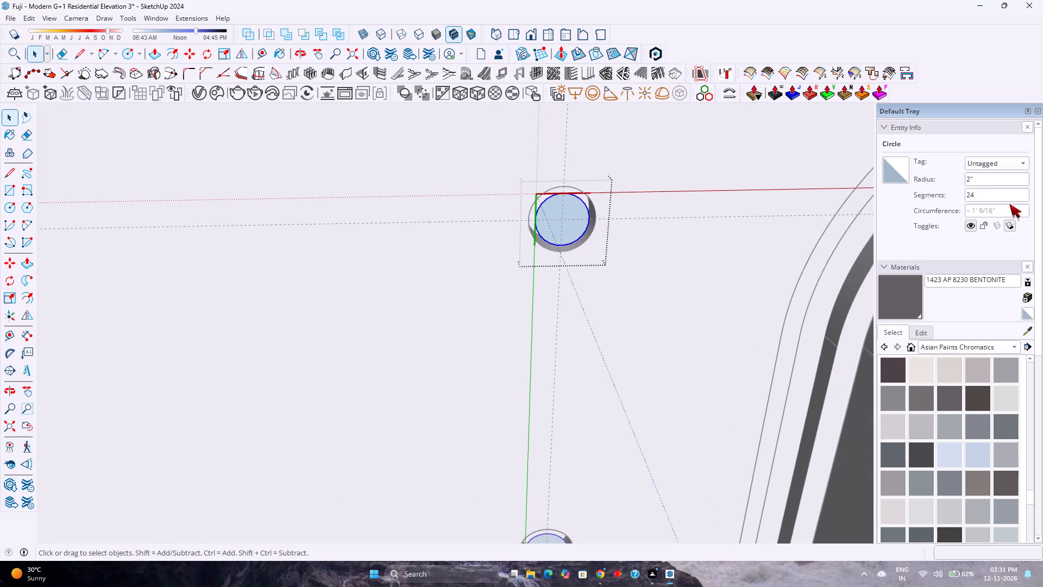
pyautogui.click(969, 177)
pyautogui.press('0')
pyautogui.press('BackSpace')
pyautogui.write('.5')
pyautogui.press('Return')
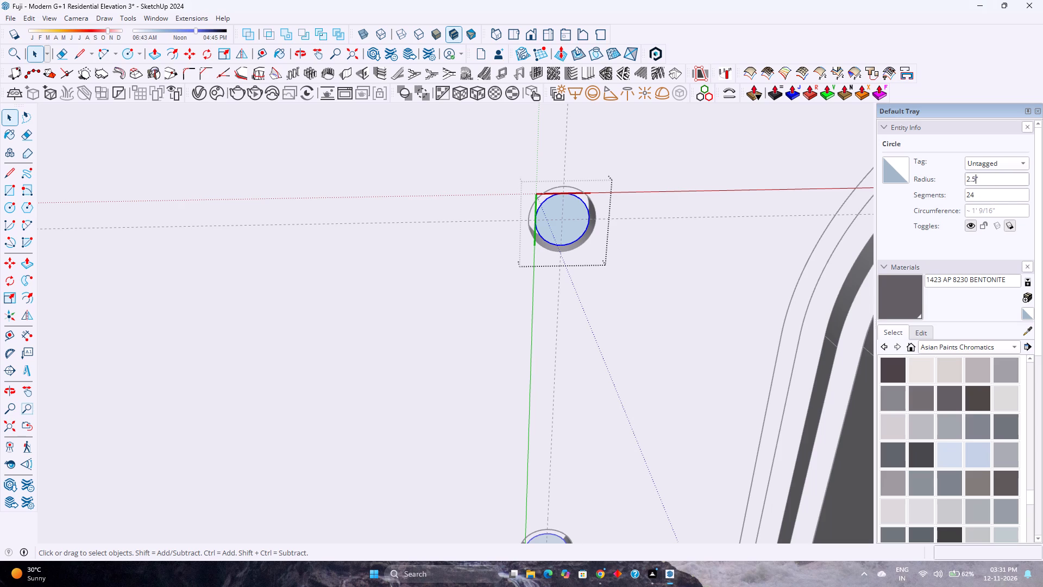
pyautogui.click(977, 192)
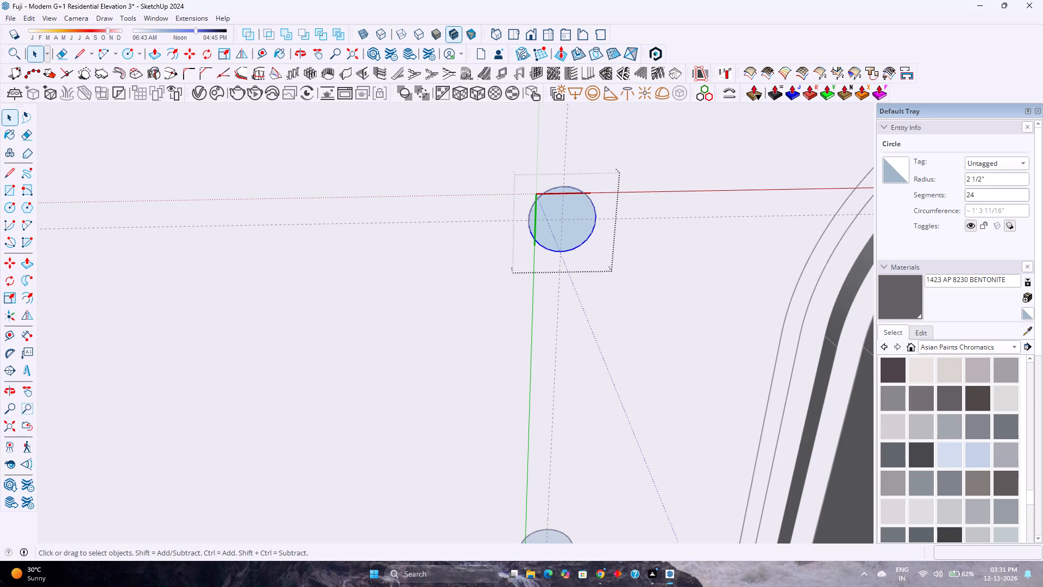
pyautogui.press('BackSpace')
pyautogui.write('00')
pyautogui.press('Return')
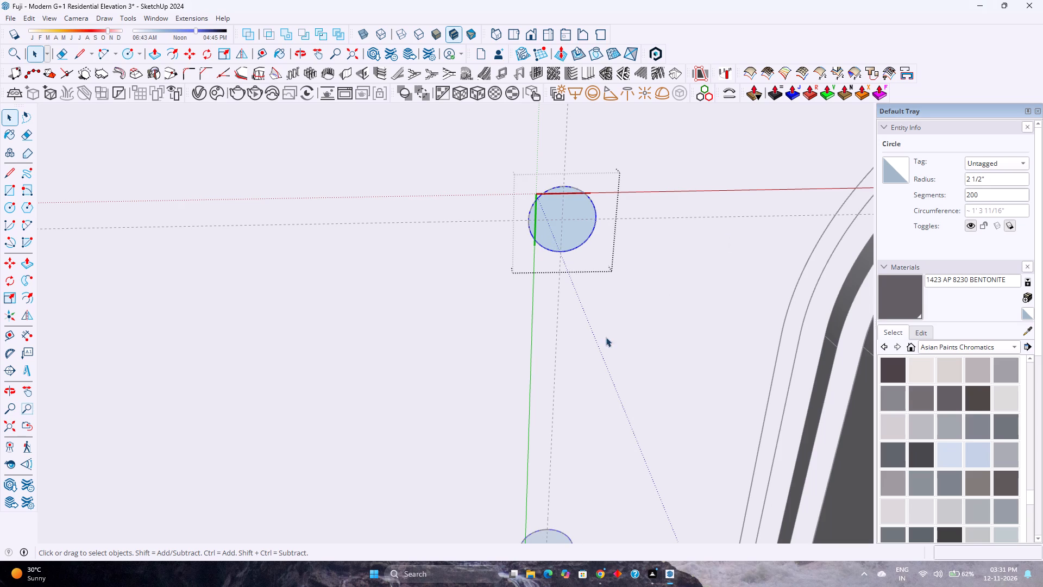
# Extrude the disc component's circular face 2" downward into a cylindrical light body.
pyautogui.press('p')
pyautogui.click(590, 233)
pyautogui.click(585, 232)
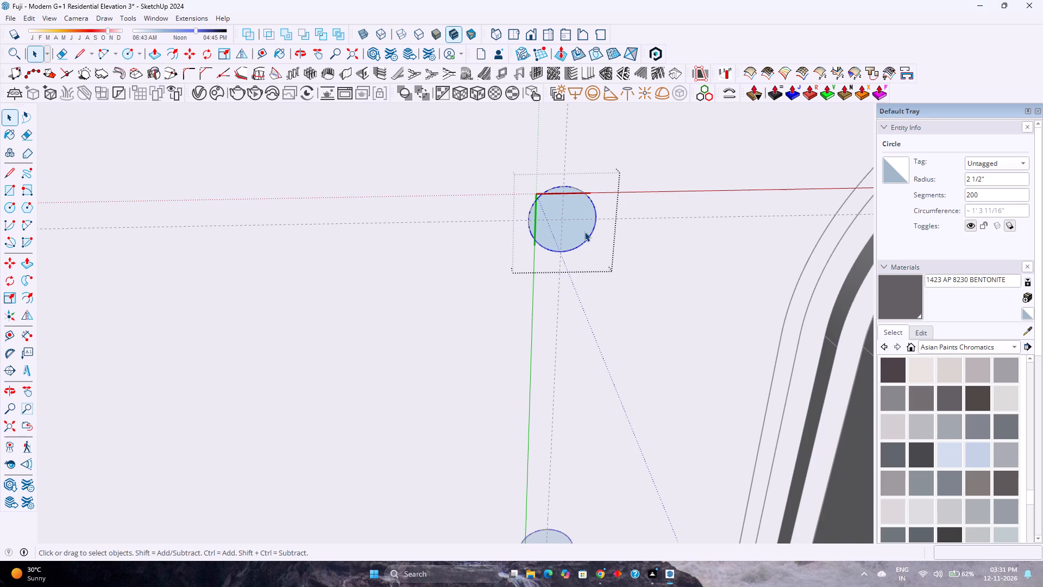
pyautogui.press('p')
pyautogui.click(578, 232)
pyautogui.press('2')
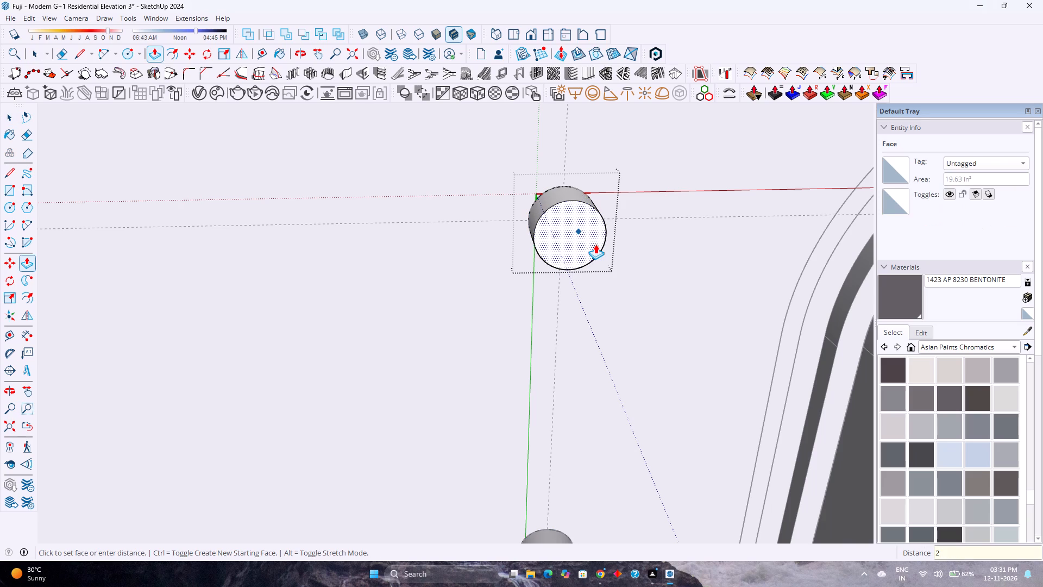
pyautogui.press('Return')
pyautogui.moveTo(554, 253); pyautogui.dragTo(589, 324, button='middle')
pyautogui.middleClick(589, 324)
pyautogui.scroll(8, 587, 209)
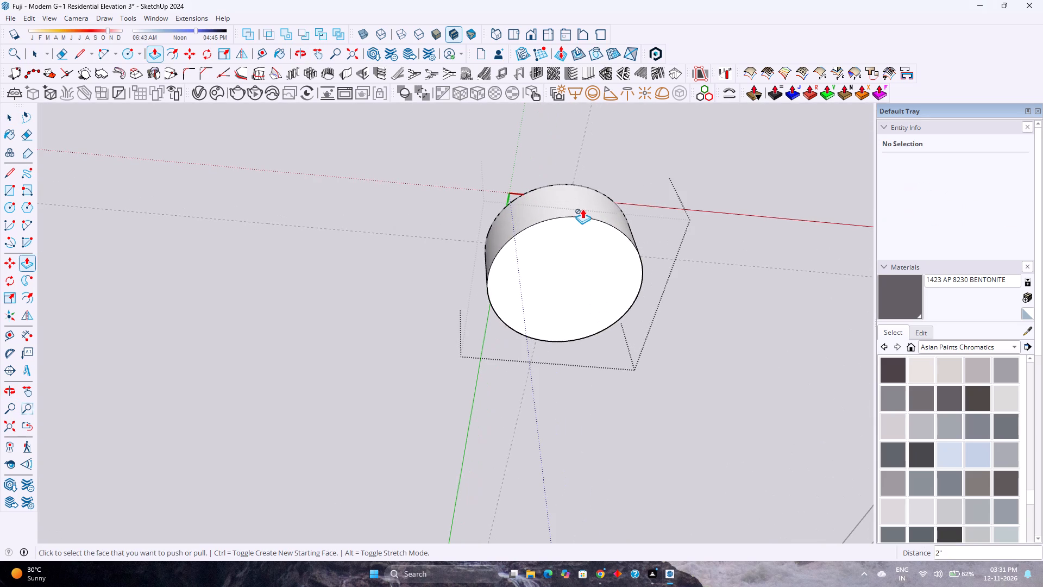
# Offset the cylinder's underside edge inward about 1/8", and the resulting circle inward about 11/16" more.
pyautogui.click(171, 52)
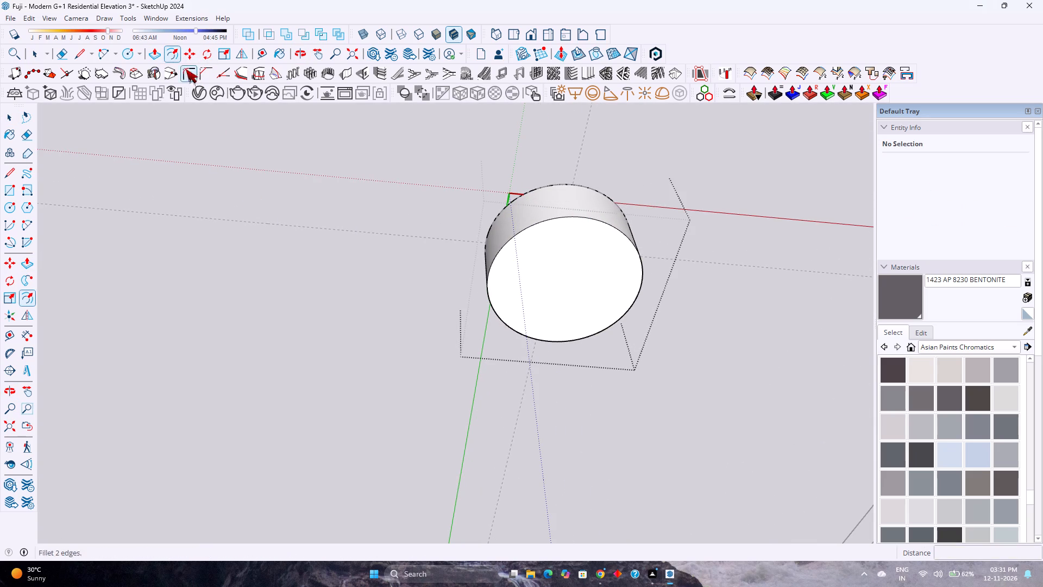
pyautogui.click(536, 232)
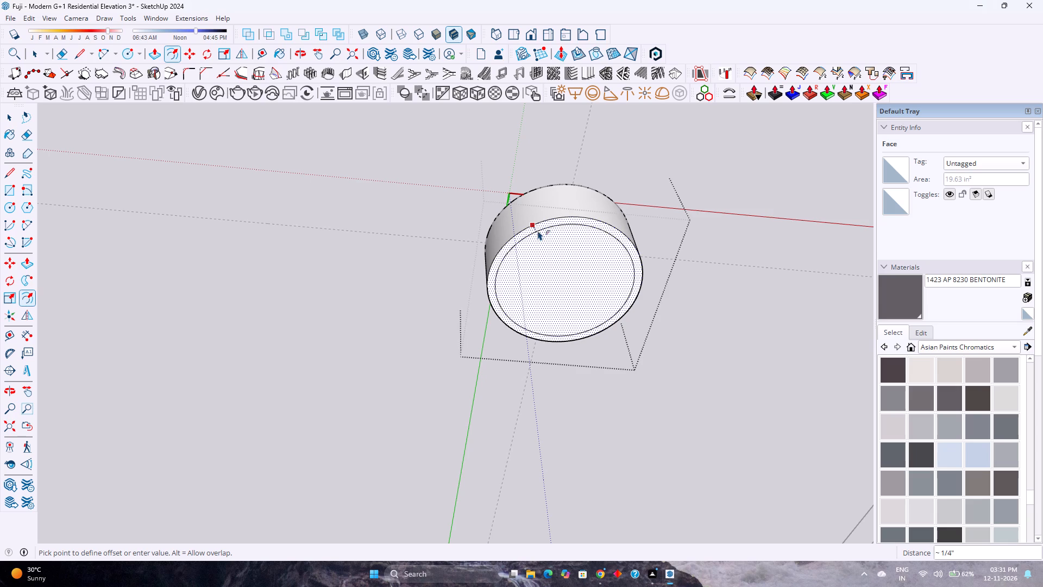
pyautogui.scroll(8, 537, 229)
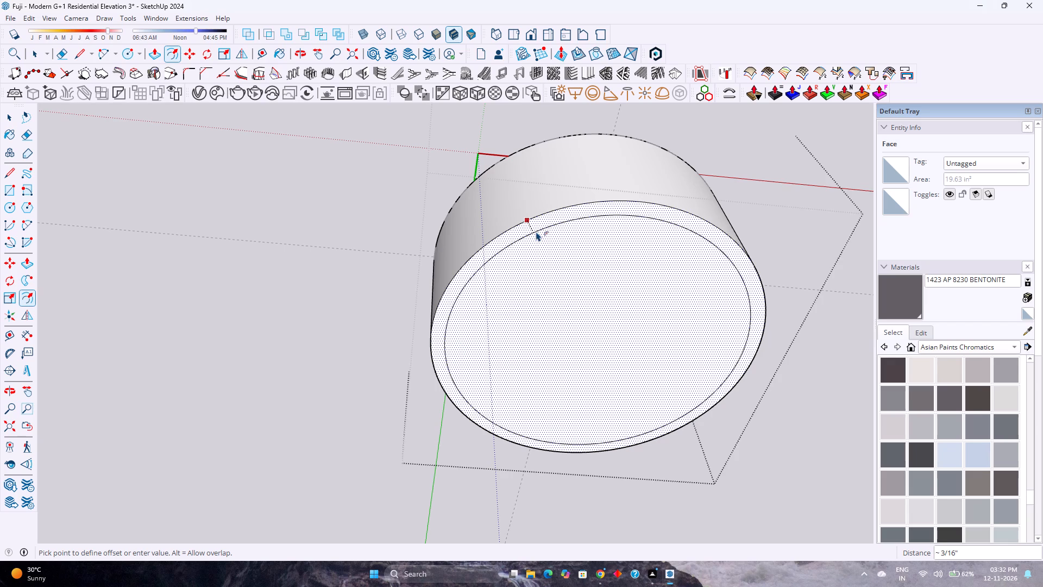
pyautogui.click(534, 227)
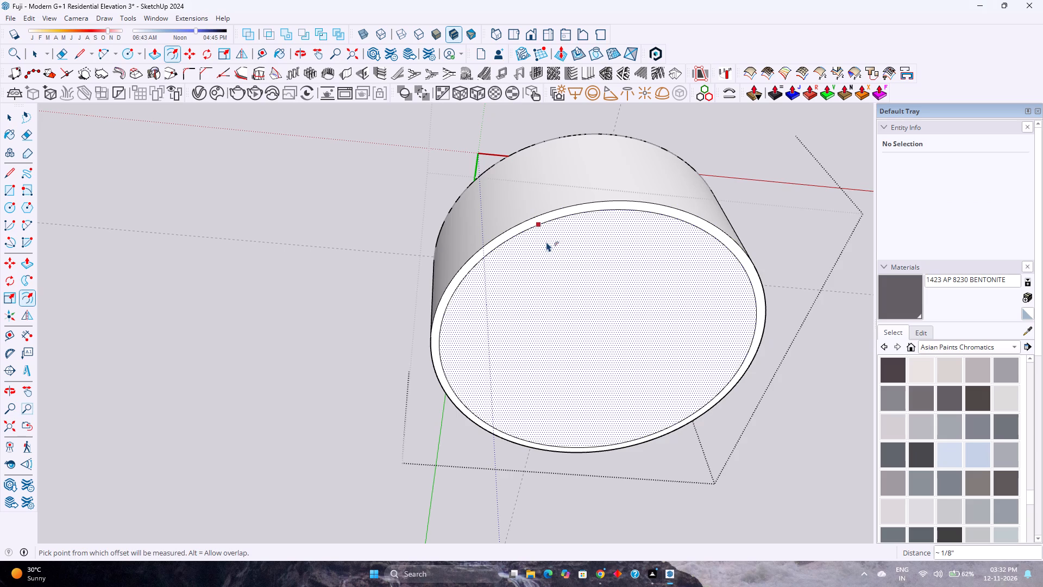
pyautogui.click(545, 238)
pyautogui.click(558, 261)
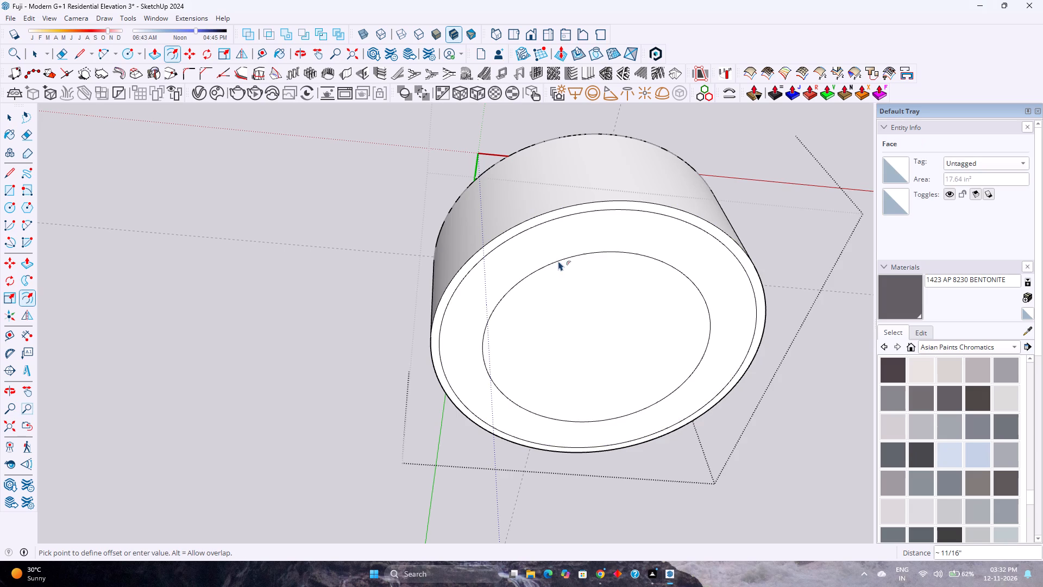
# Push the central circle face in 1/8" twice and the surrounding ring face in by the same 1/8".
pyautogui.scroll(-1, 583, 315)
pyautogui.moveTo(581, 315); pyautogui.dragTo(527, 309, button='middle')
pyautogui.press('p')
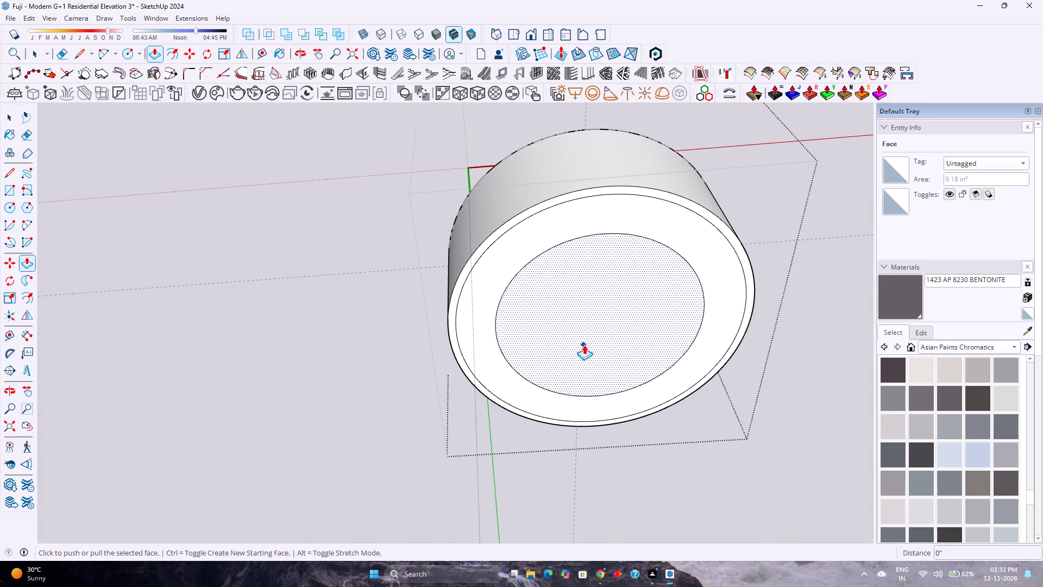
pyautogui.click(584, 344)
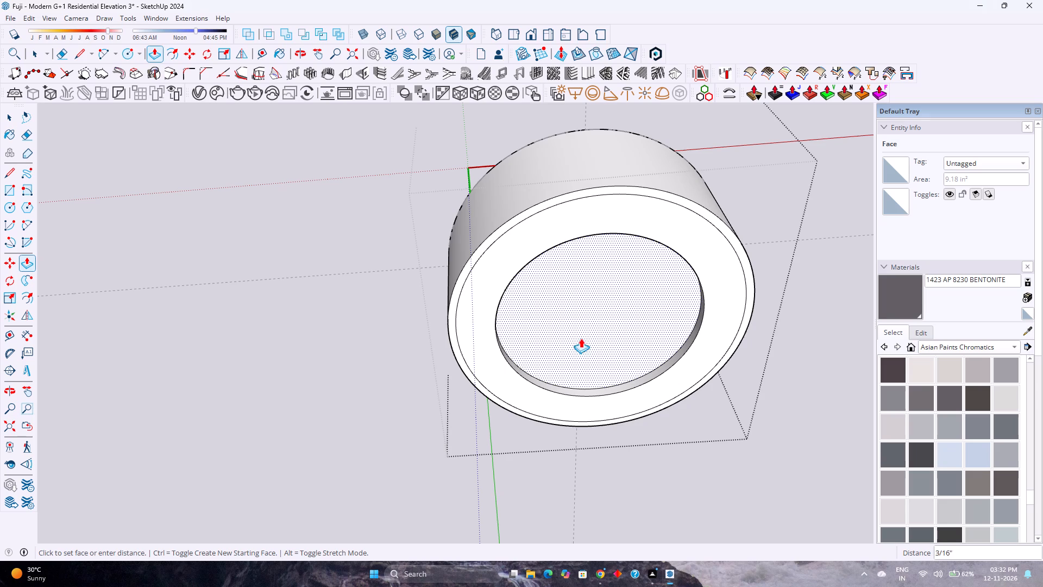
pyautogui.click(581, 339)
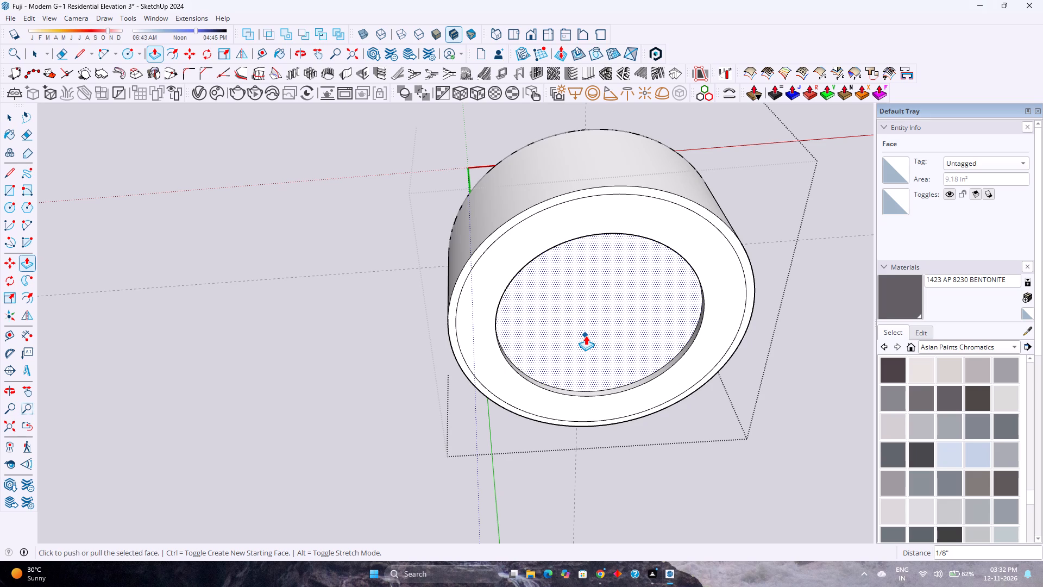
pyautogui.doubleClick(586, 335)
pyautogui.press('Escape')
pyautogui.doubleClick(487, 350)
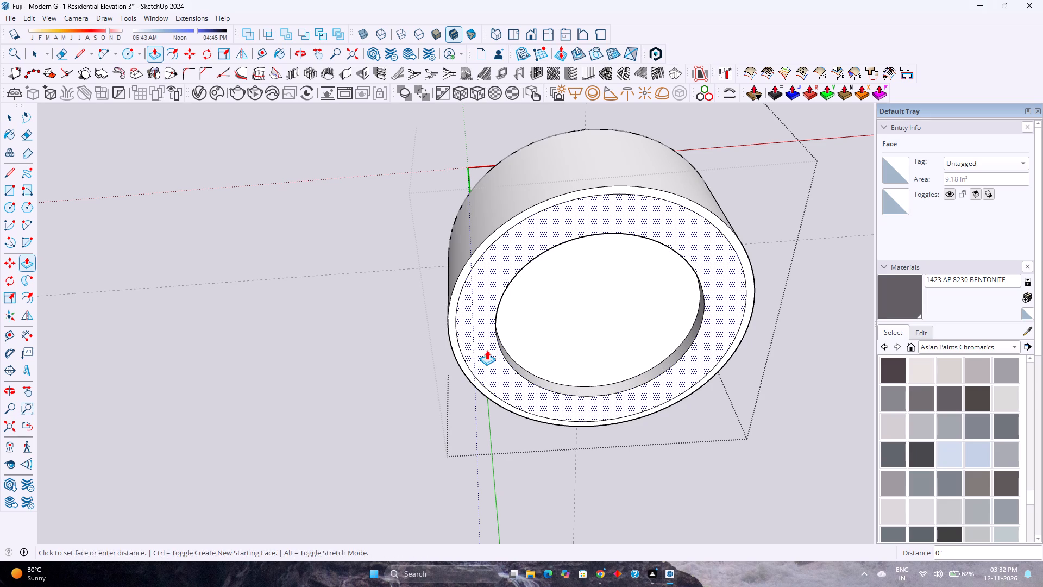
# Place a V-Ray spot light at the centre of the fixture's recessed circular face, undoing the first placement at the face's edge.
pyautogui.scroll(-5, 486, 338)
pyautogui.press('space')
pyautogui.scroll(-4, 510, 322)
pyautogui.click(521, 315)
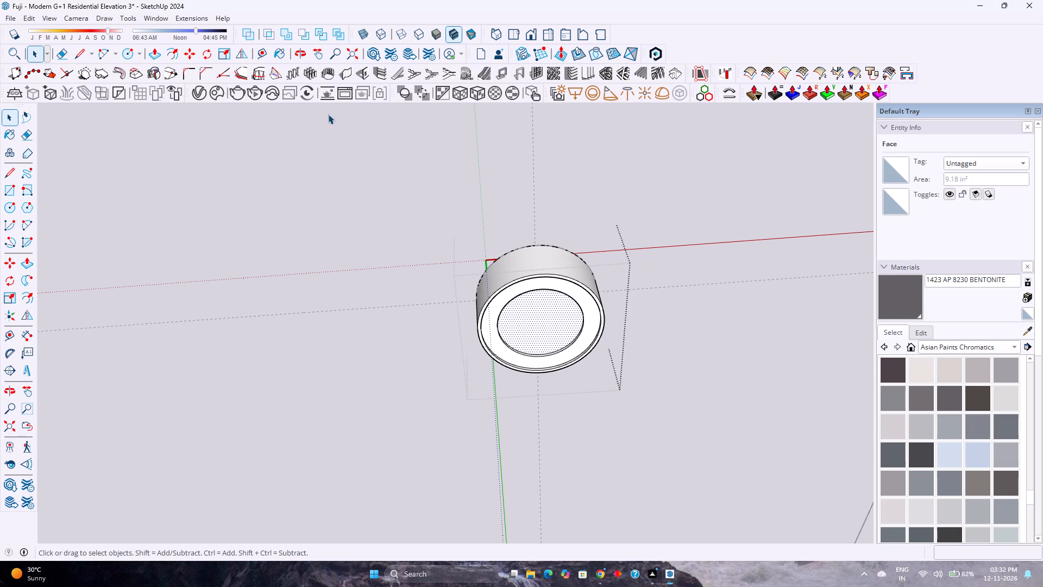
pyautogui.click(611, 93)
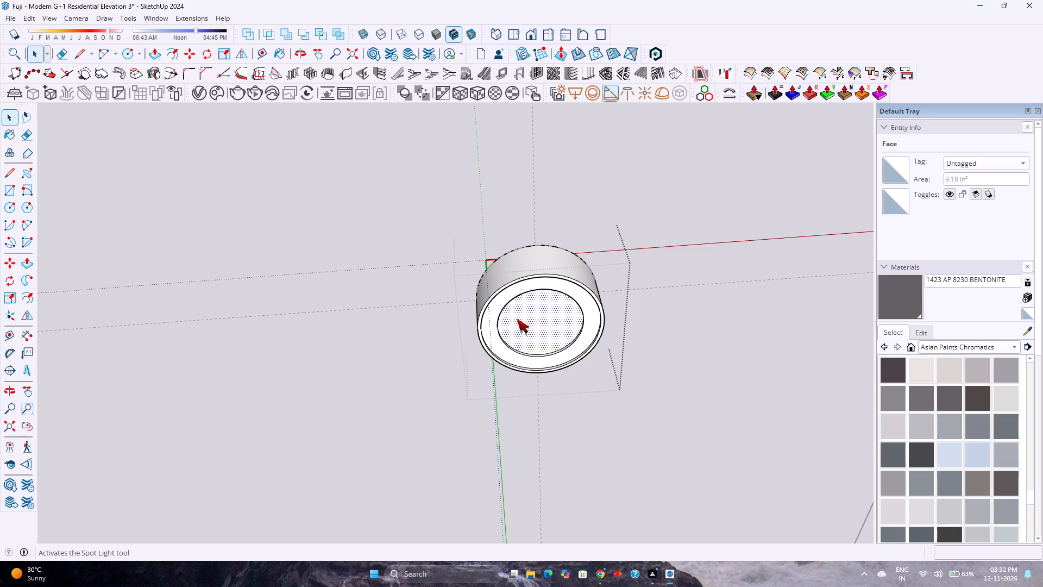
pyautogui.click(610, 91)
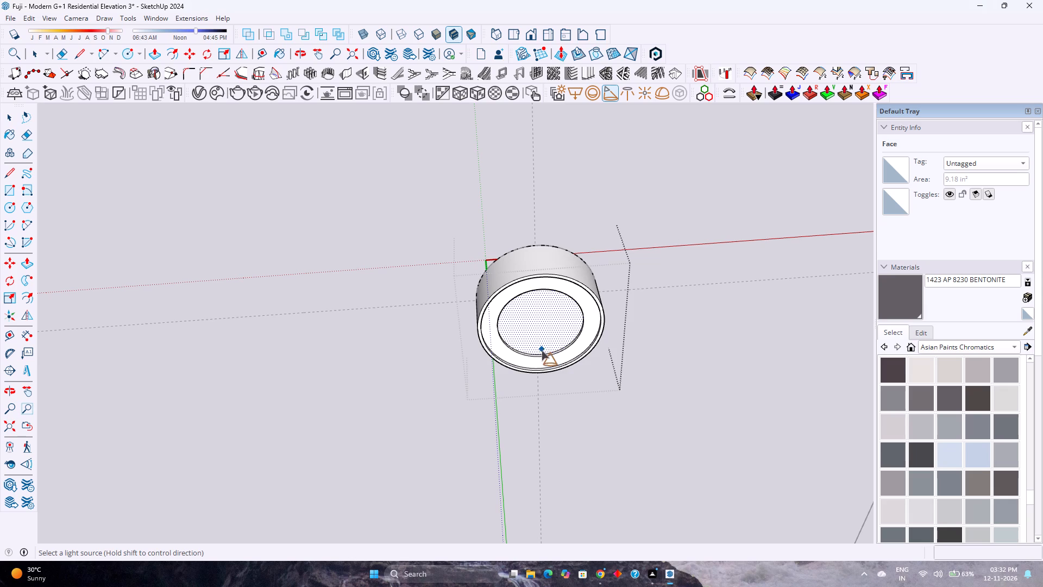
pyautogui.scroll(8, 539, 339)
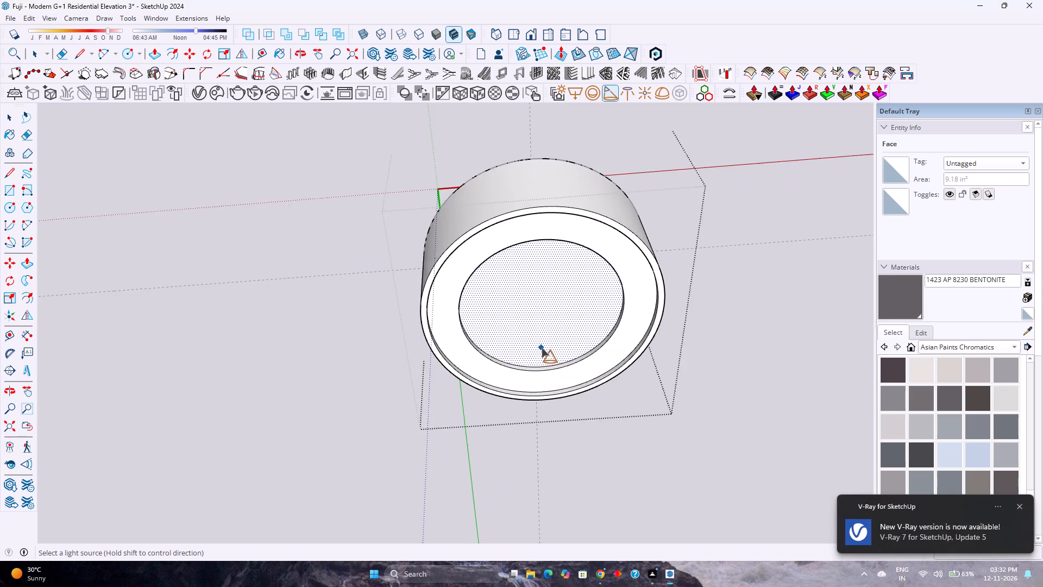
pyautogui.scroll(2, 542, 348)
pyautogui.moveTo(542, 348); pyautogui.dragTo(548, 398, button='middle')
pyautogui.click(541, 375)
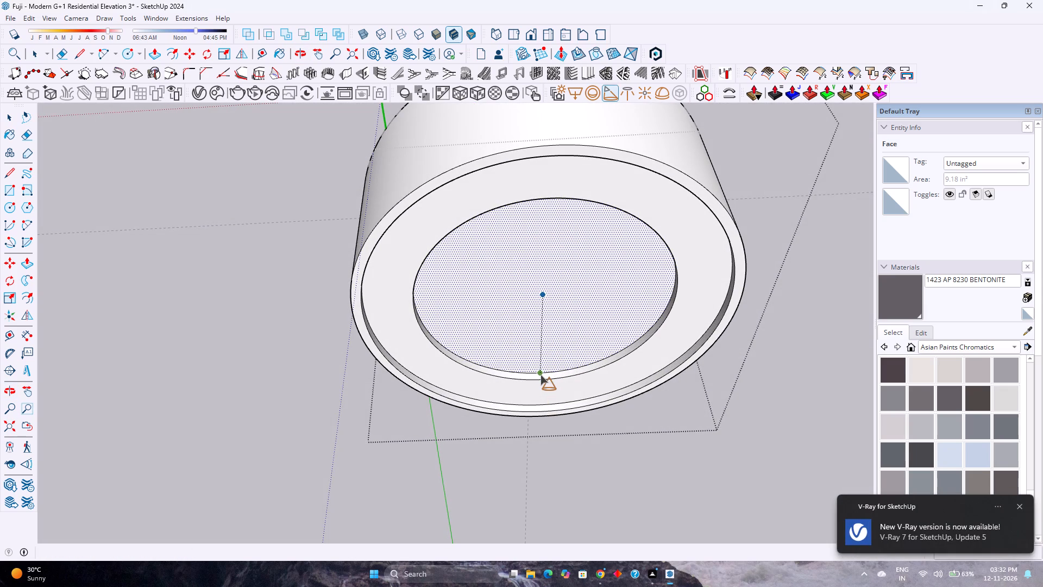
pyautogui.scroll(-12, 544, 374)
pyautogui.hotkey('ctrl', 'z')
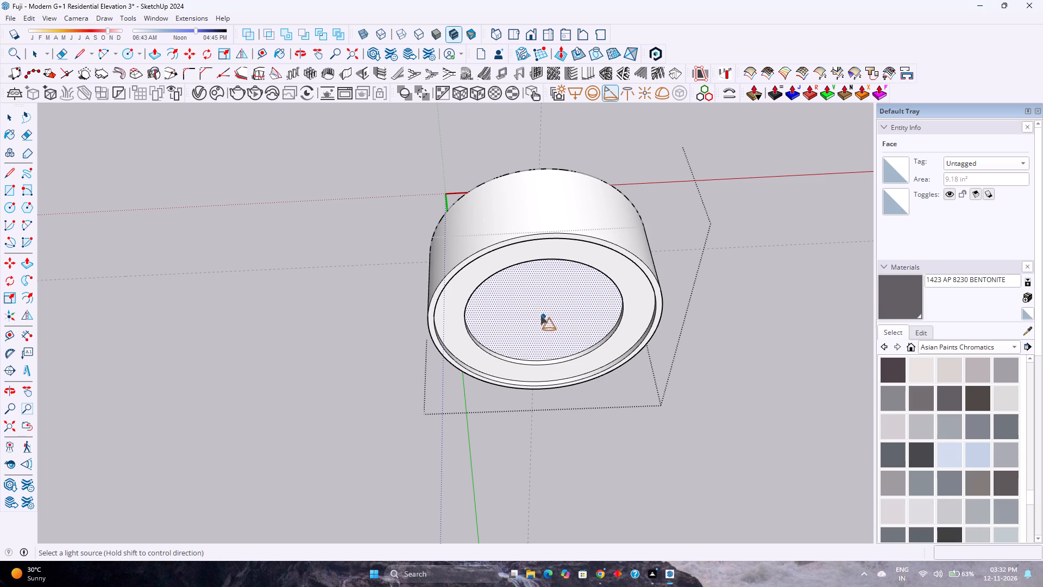
pyautogui.click(541, 317)
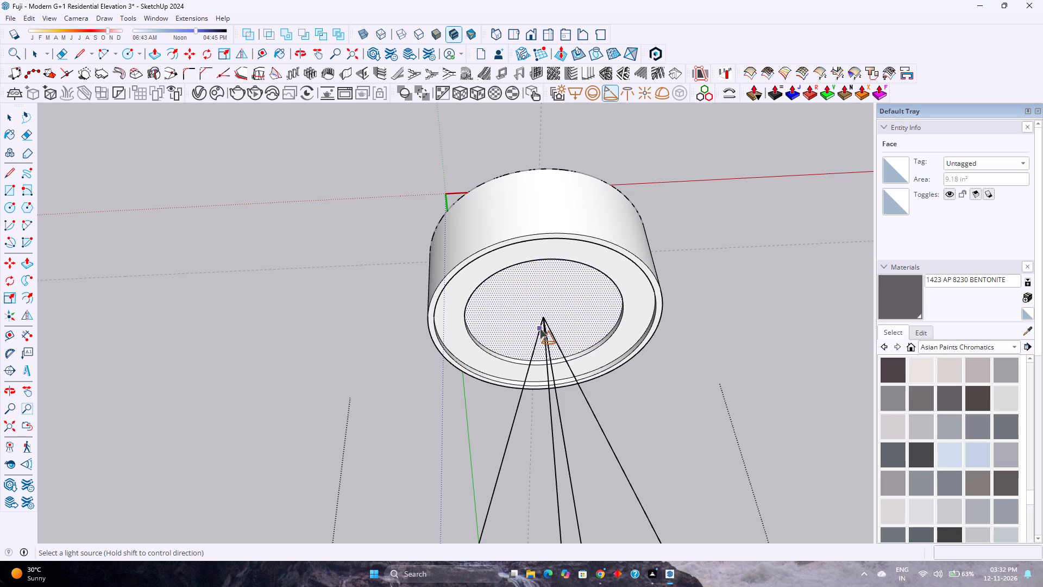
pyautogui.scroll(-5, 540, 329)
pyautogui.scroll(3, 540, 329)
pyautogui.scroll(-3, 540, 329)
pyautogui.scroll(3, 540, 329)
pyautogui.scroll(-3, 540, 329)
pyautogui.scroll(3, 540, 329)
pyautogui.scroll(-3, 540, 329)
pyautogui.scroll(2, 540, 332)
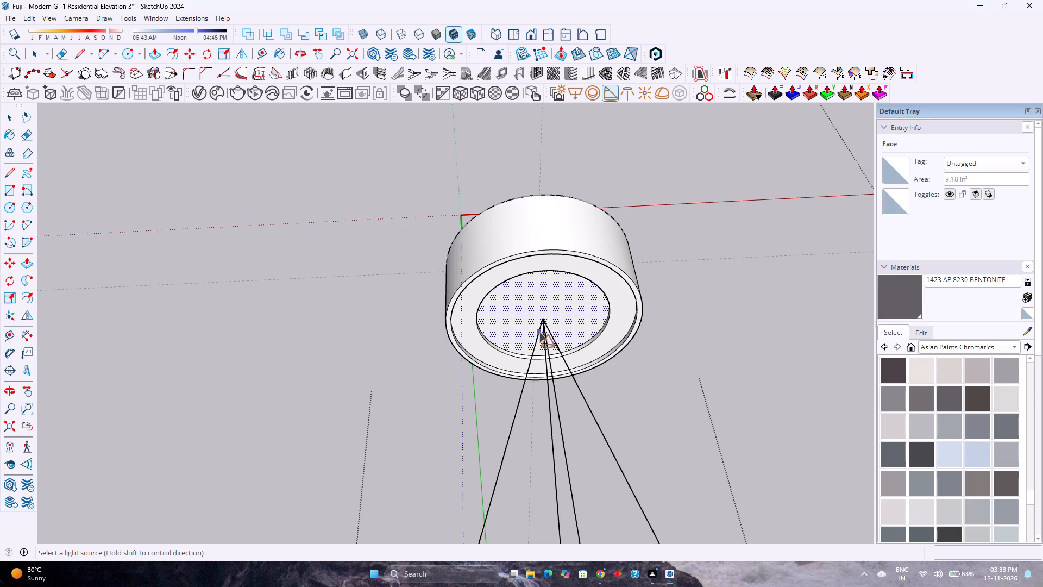
# Leave the light fixture component and move all of its instances vertically up 1.5" into the slab underside.
pyautogui.press('space')
pyautogui.scroll(-8, 540, 302)
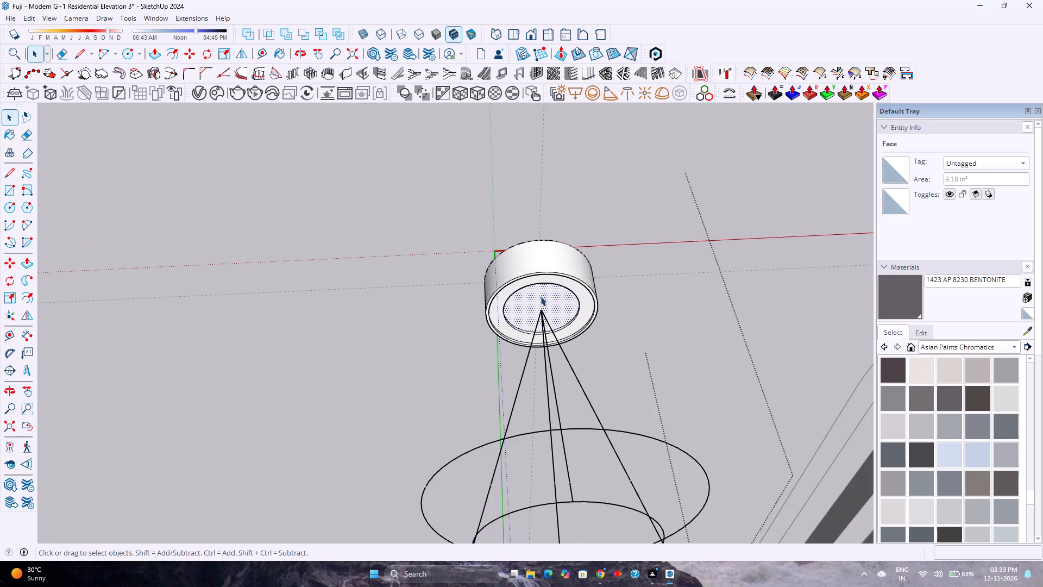
pyautogui.scroll(-10, 541, 296)
pyautogui.moveTo(541, 304); pyautogui.dragTo(557, 353, button='middle')
pyautogui.scroll(-2, 551, 348)
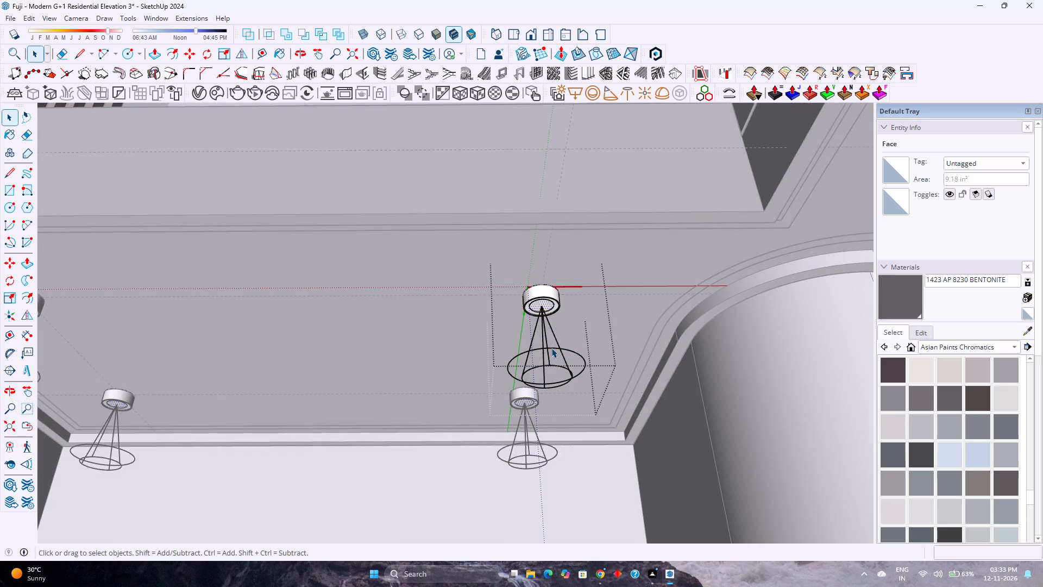
pyautogui.scroll(-6, 551, 348)
pyautogui.press('Escape')
pyautogui.click(549, 322)
pyautogui.scroll(3, 549, 322)
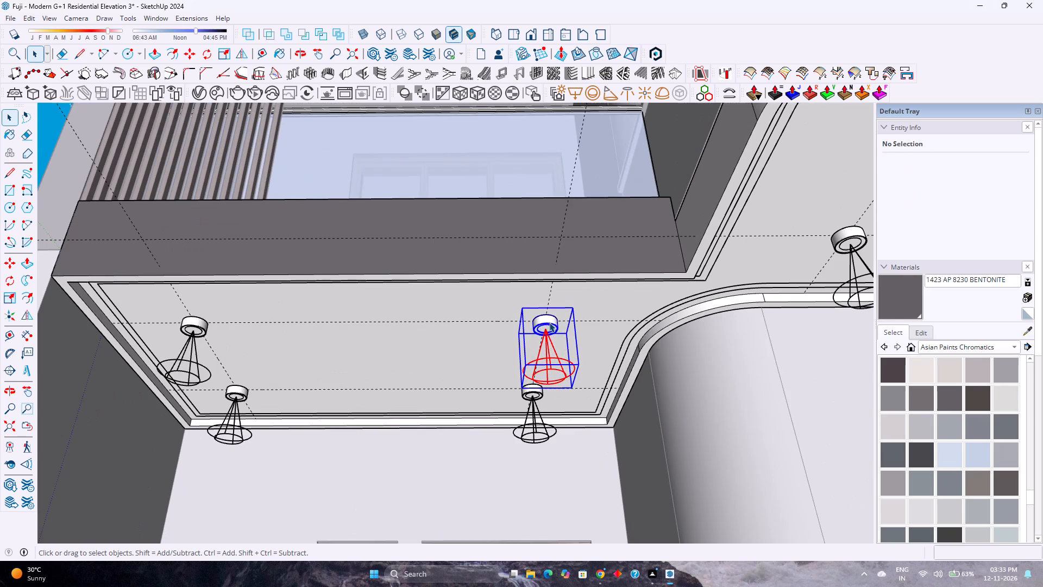
pyautogui.rightClick(549, 322)
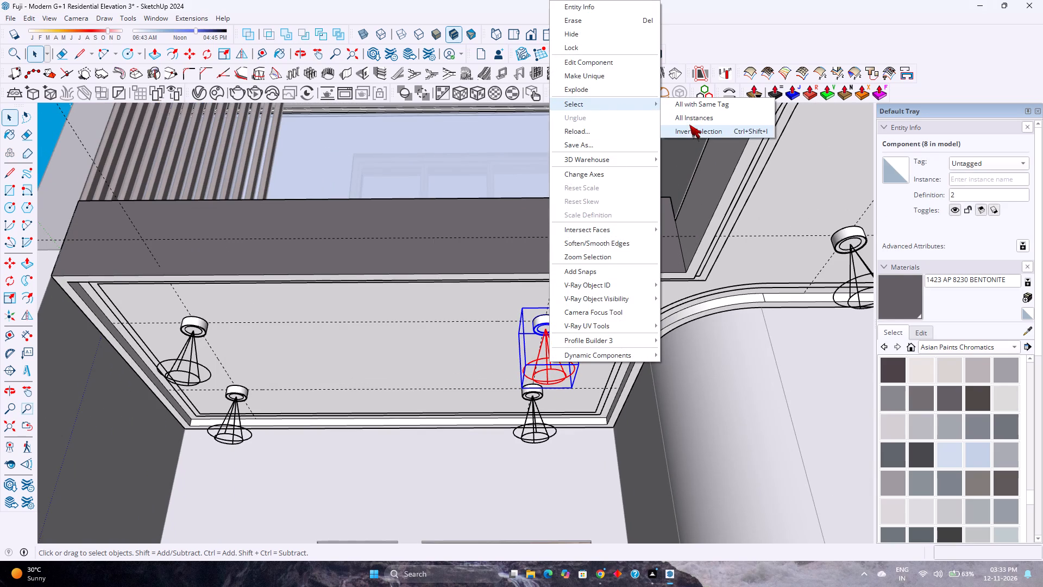
pyautogui.click(689, 118)
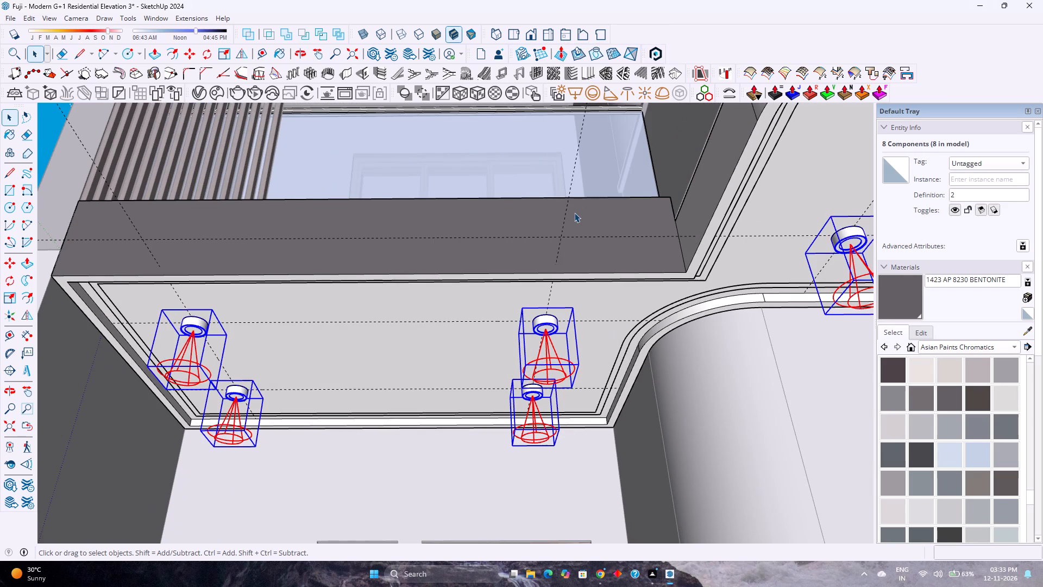
pyautogui.press('m')
pyautogui.scroll(4, 561, 301)
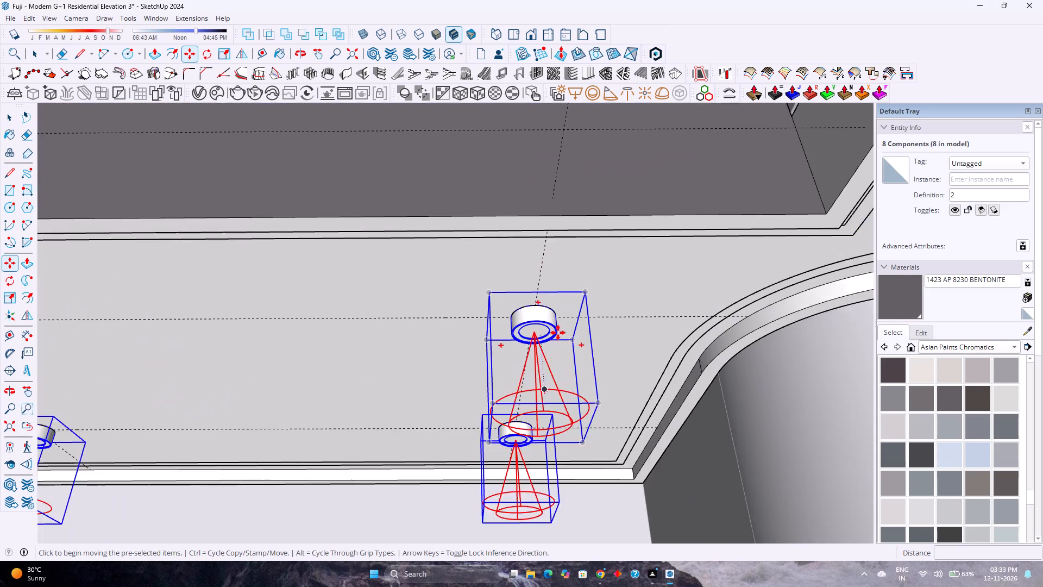
pyautogui.scroll(7, 558, 333)
pyautogui.click(529, 332)
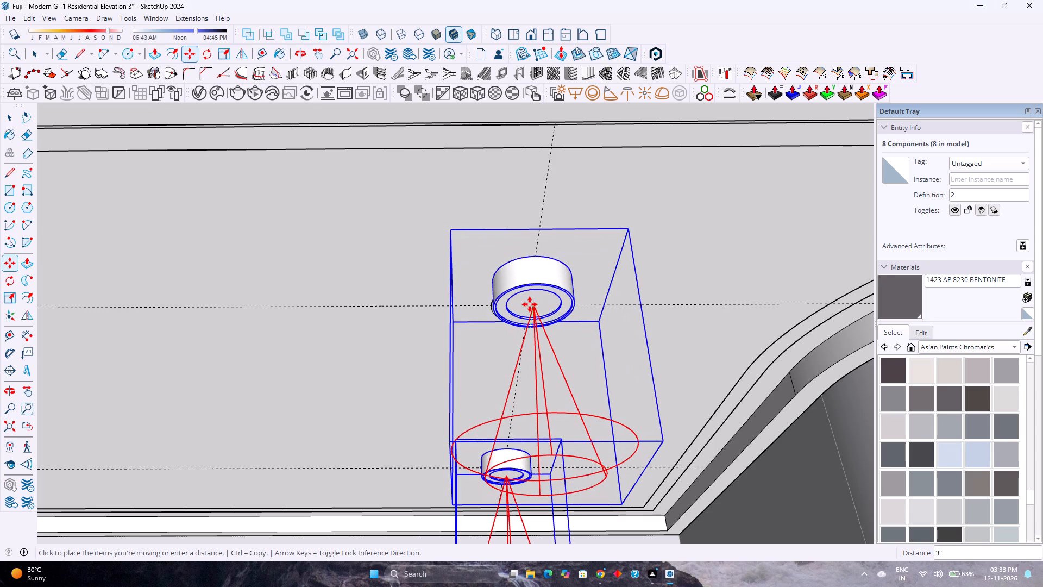
pyautogui.press('Up')
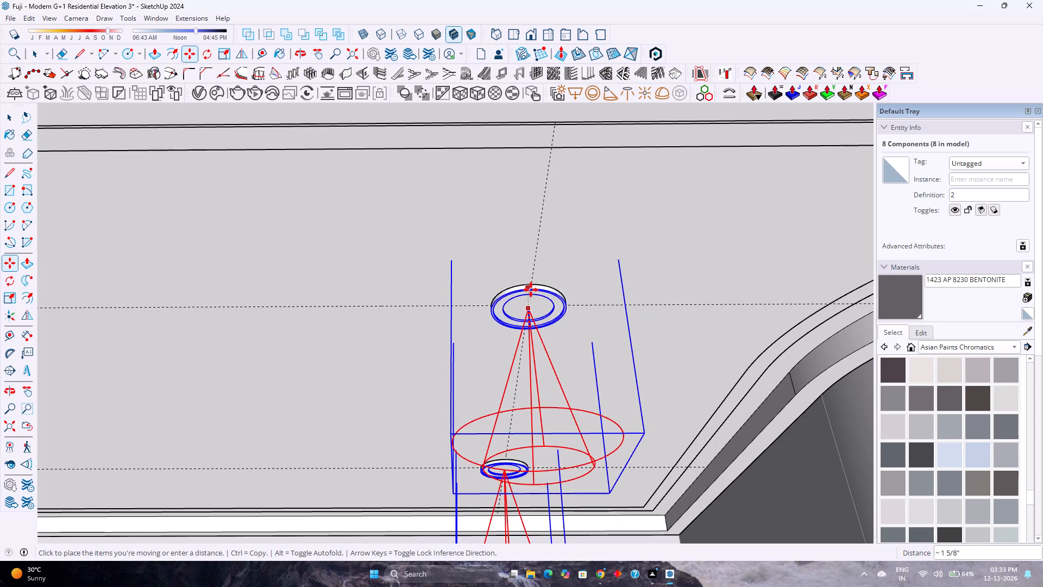
pyautogui.write('1.25')
pyautogui.press('Return')
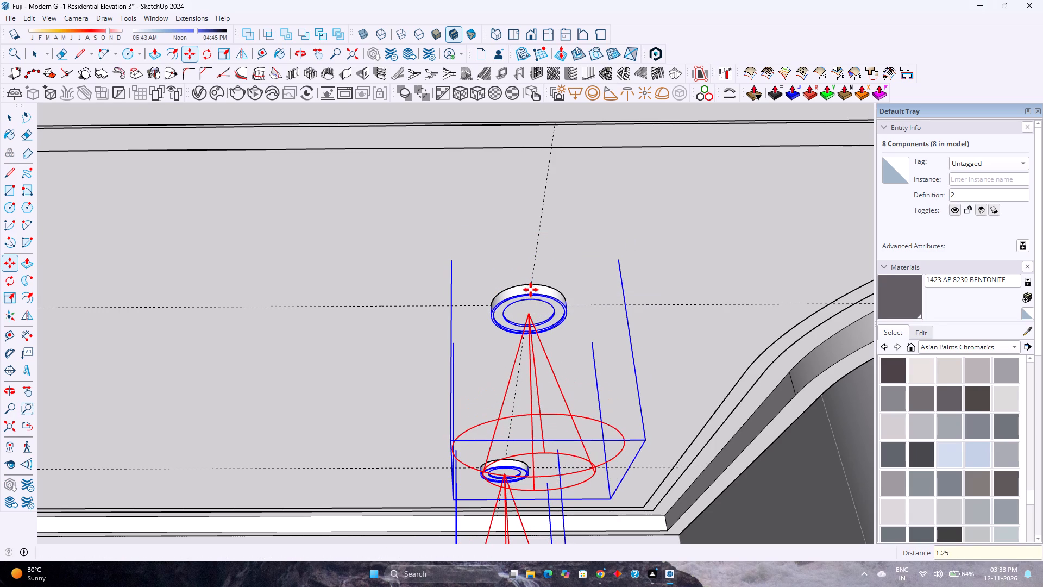
pyautogui.write('1.5')
pyautogui.press('Return')
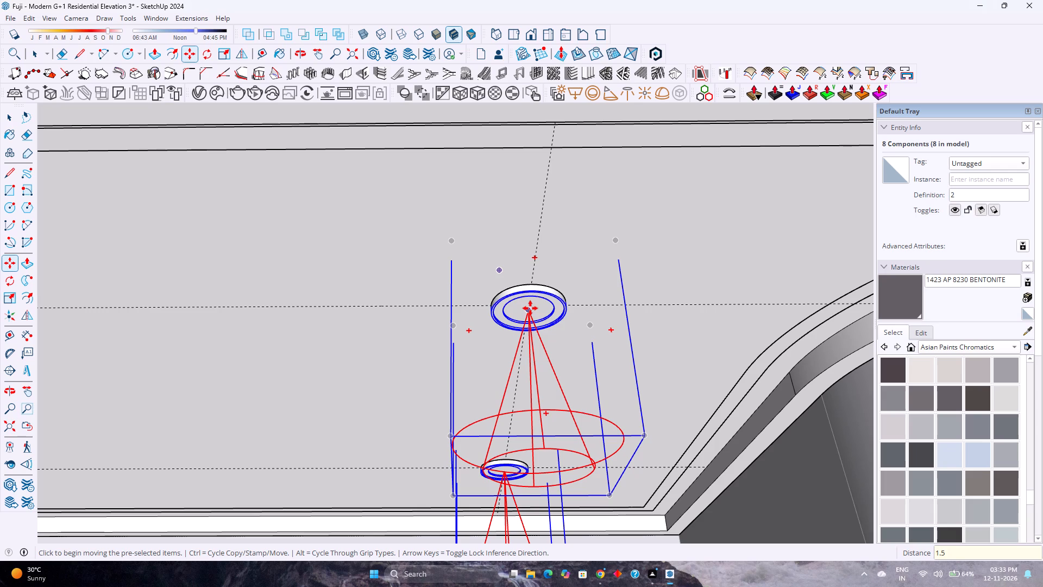
pyautogui.press('space')
pyautogui.scroll(-9, 525, 311)
pyautogui.press('Escape')
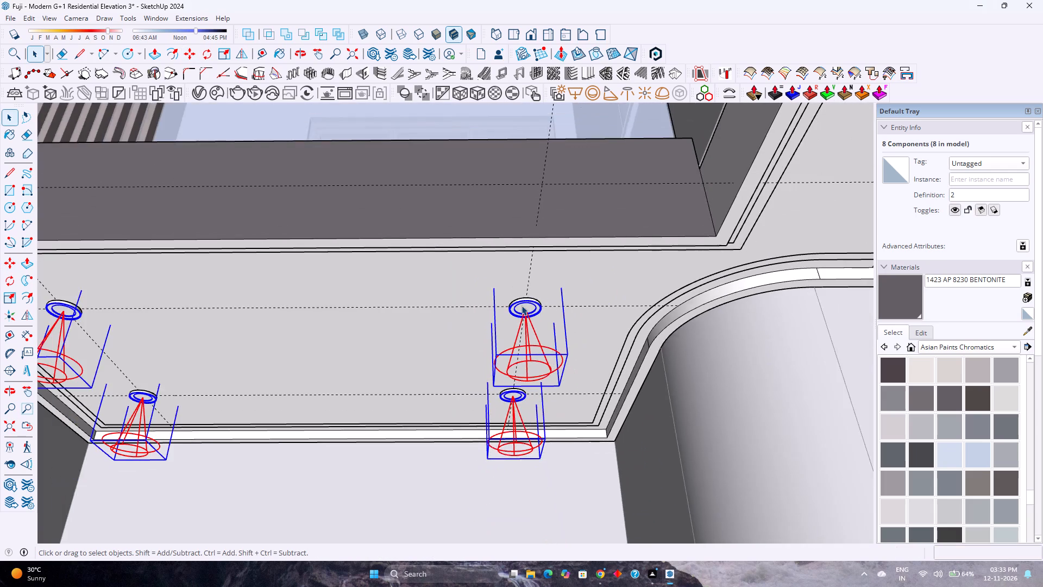
# Examine the front elevation around the upper floors and the underside of the upper balcony slab.
pyautogui.scroll(-12, 521, 305)
pyautogui.keyDown('shift'); pyautogui.moveTo(556, 297); pyautogui.dragTo(477, 310, button='middle'); pyautogui.keyUp('shift')
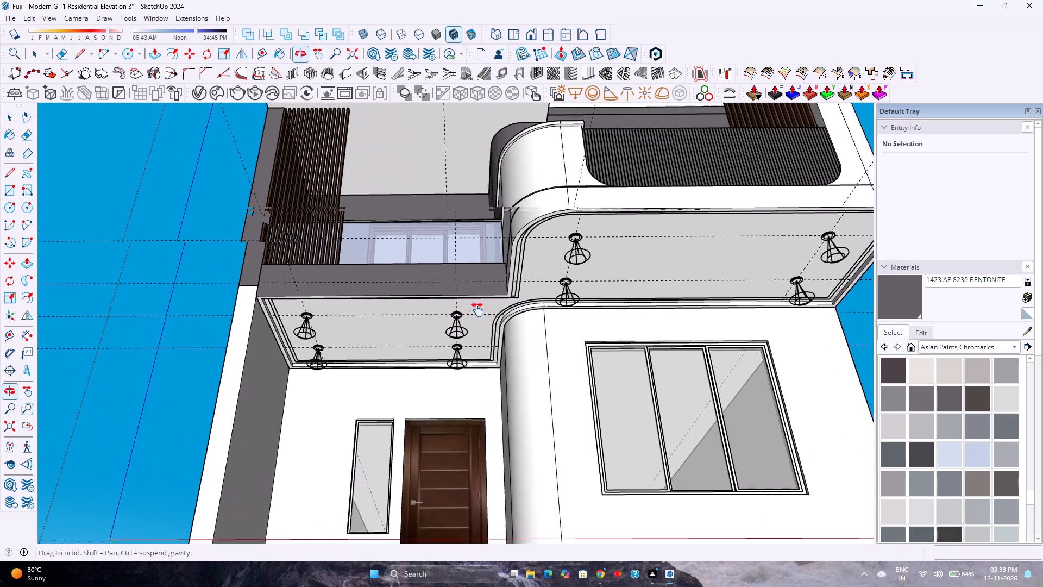
pyautogui.keyDown('shift'); pyautogui.moveTo(477, 310); pyautogui.dragTo(466, 312, button='middle'); pyautogui.keyUp('shift')
pyautogui.scroll(-6, 466, 310)
pyautogui.click(770, 216)
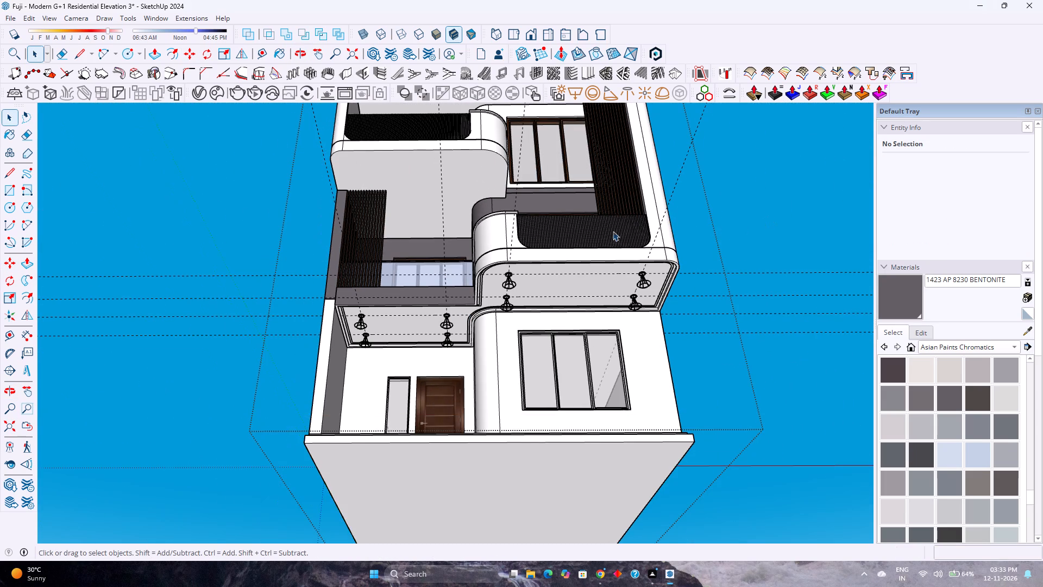
pyautogui.scroll(2, 612, 231)
pyautogui.keyDown('shift'); pyautogui.moveTo(599, 232); pyautogui.dragTo(654, 344, button='middle'); pyautogui.keyUp('shift')
pyautogui.scroll(3, 521, 255)
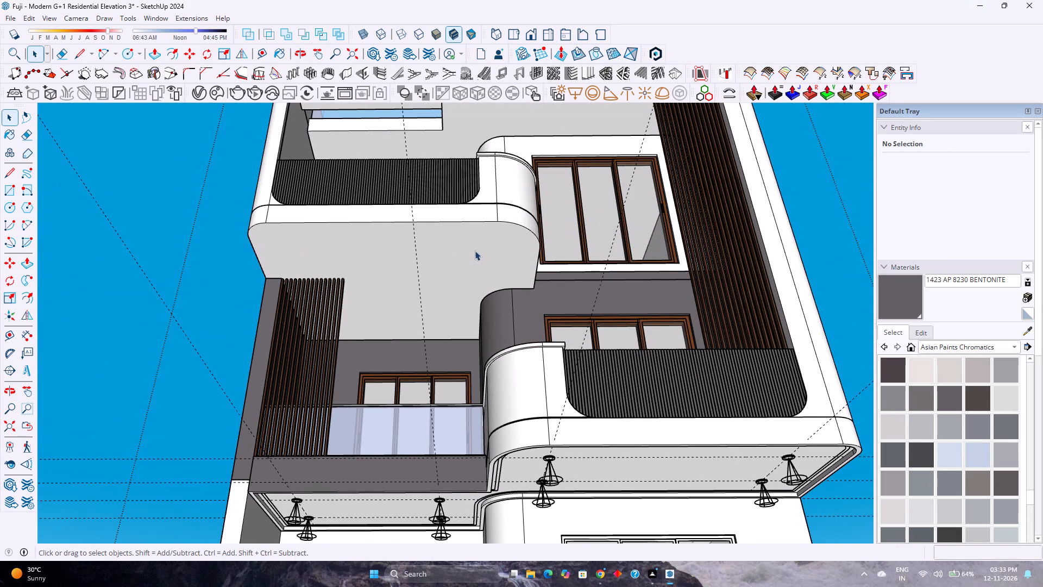
pyautogui.scroll(-3, 491, 252)
pyautogui.keyDown('shift'); pyautogui.moveTo(492, 252); pyautogui.dragTo(483, 324, button='middle'); pyautogui.keyUp('shift')
pyautogui.scroll(-1, 483, 324)
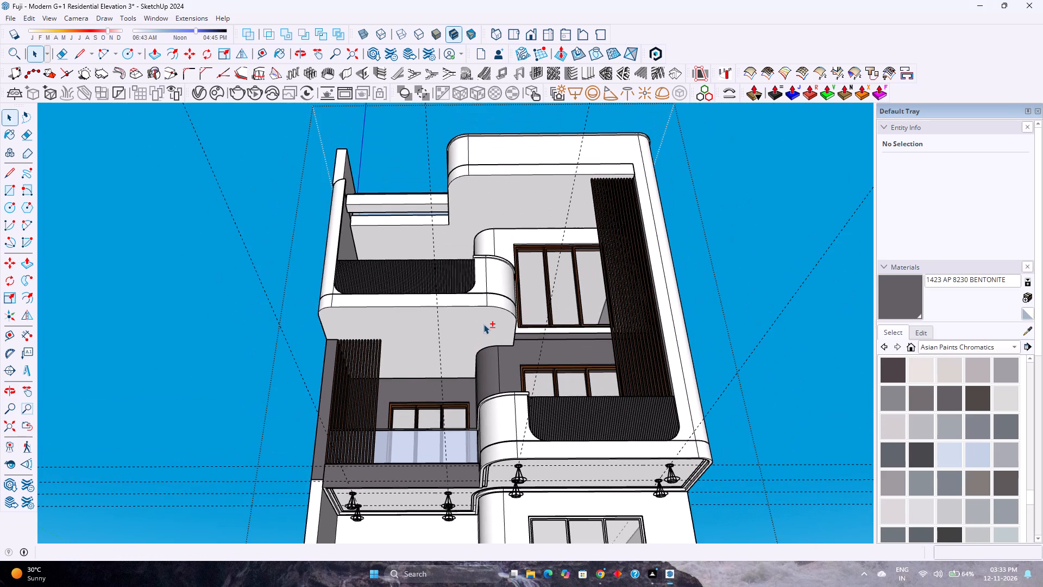
pyautogui.moveTo(483, 324); pyautogui.dragTo(489, 355, button='middle')
pyautogui.scroll(5, 489, 354)
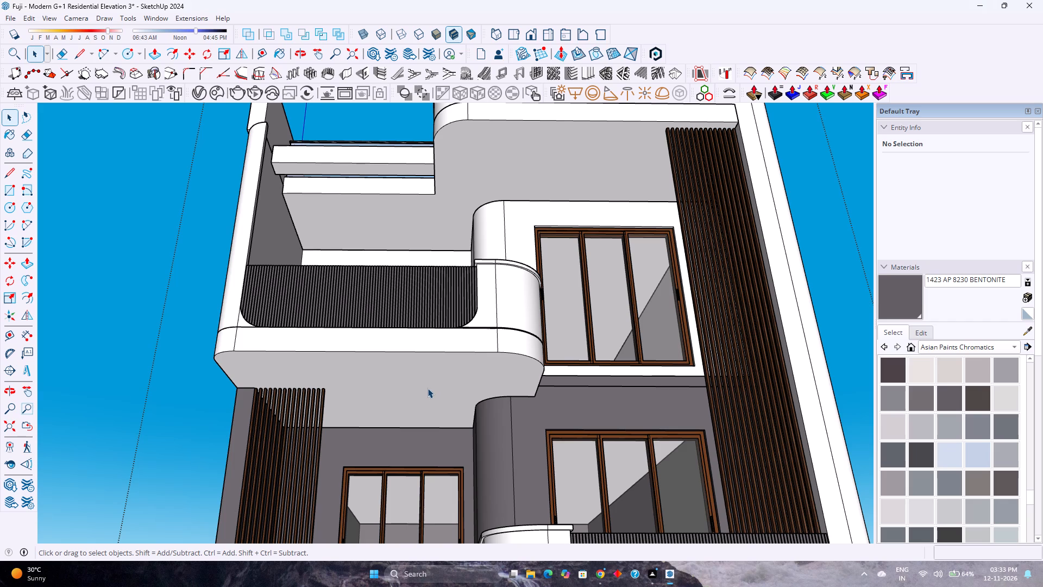
pyautogui.scroll(5, 427, 385)
pyautogui.scroll(-4, 428, 387)
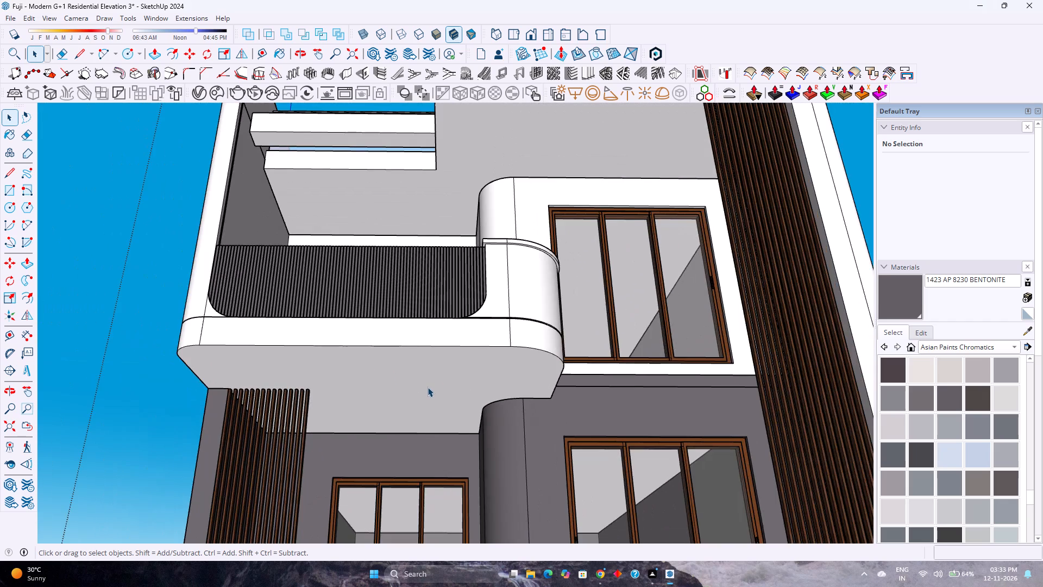
pyautogui.scroll(3, 431, 385)
pyautogui.scroll(-16, 431, 384)
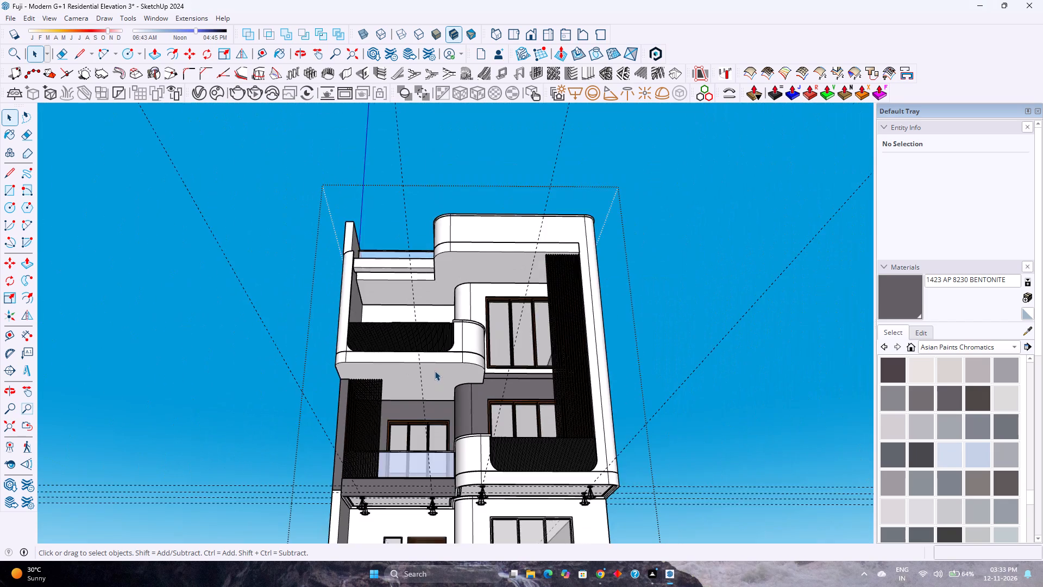
pyautogui.scroll(-2, 435, 371)
pyautogui.moveTo(456, 404); pyautogui.dragTo(436, 345, button='middle')
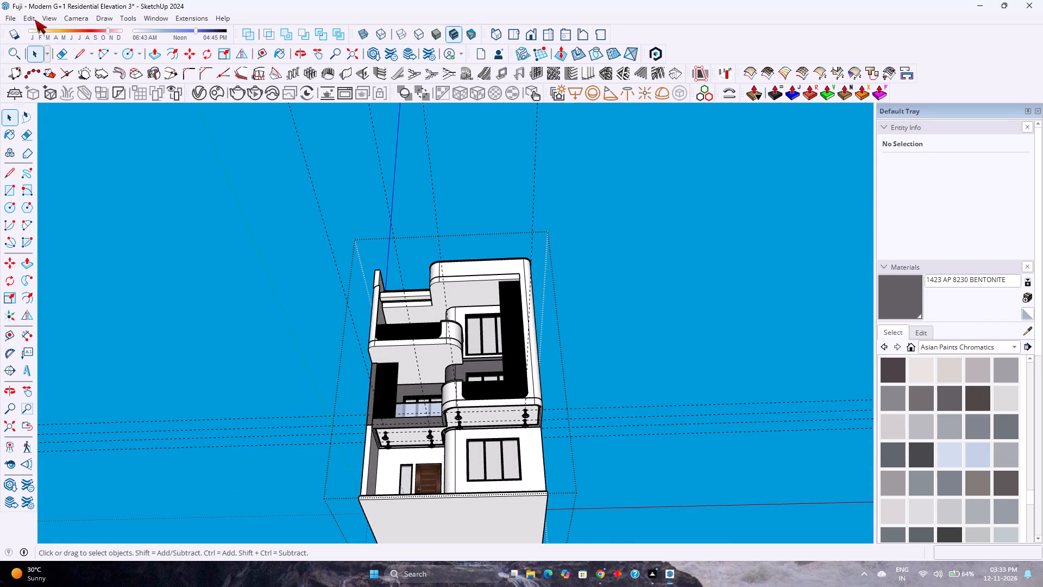
# Delete all construction guides in the model.
pyautogui.click(35, 20)
pyautogui.click(64, 128)
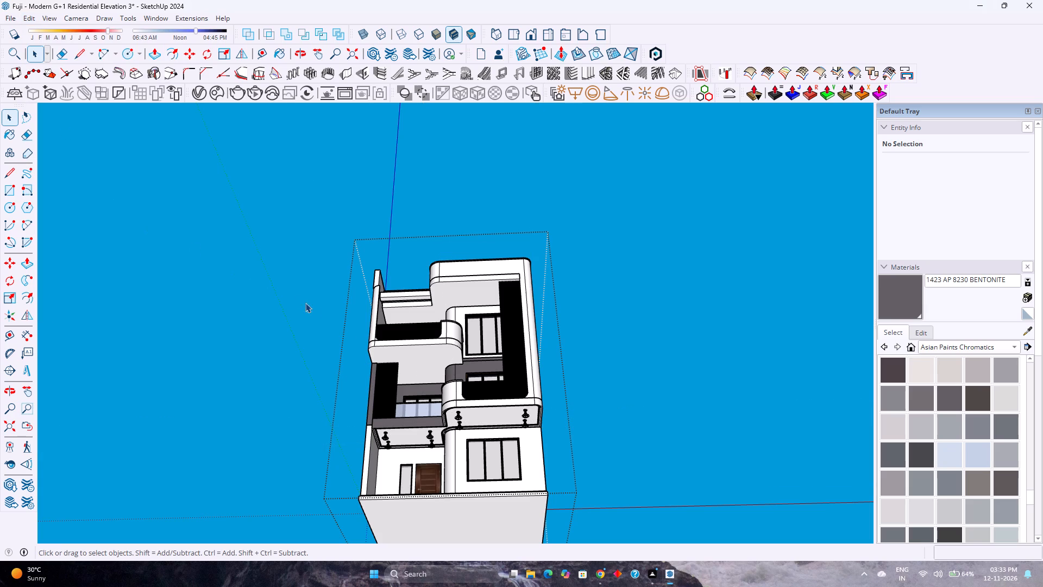
# Open the upper balcony slab group for editing and offset its underside face outline inward 2".
pyautogui.scroll(4, 399, 335)
pyautogui.doubleClick(441, 374)
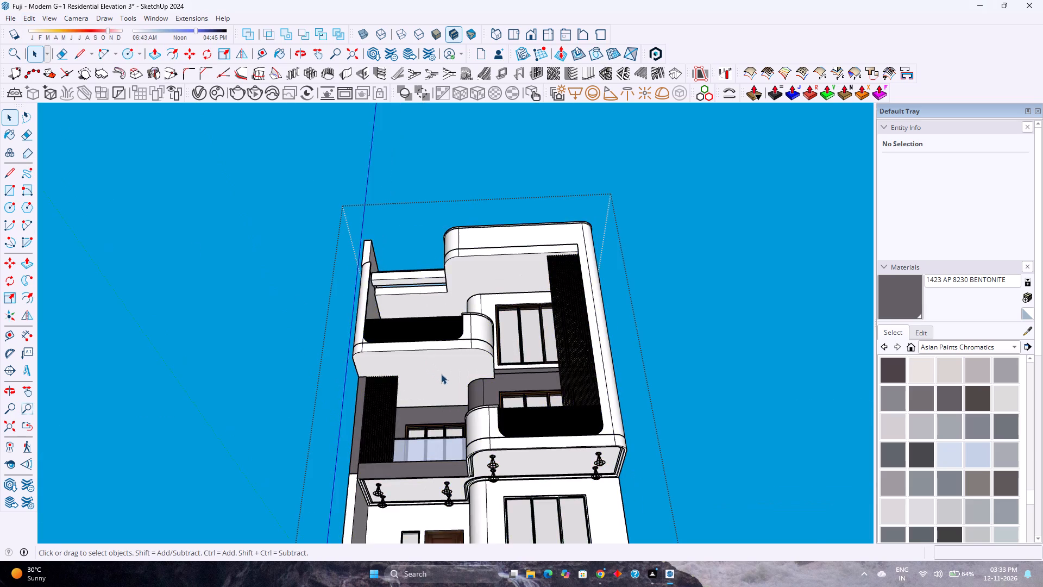
pyautogui.scroll(4, 441, 374)
pyautogui.doubleClick(441, 374)
pyautogui.scroll(4, 441, 374)
pyautogui.click(441, 374)
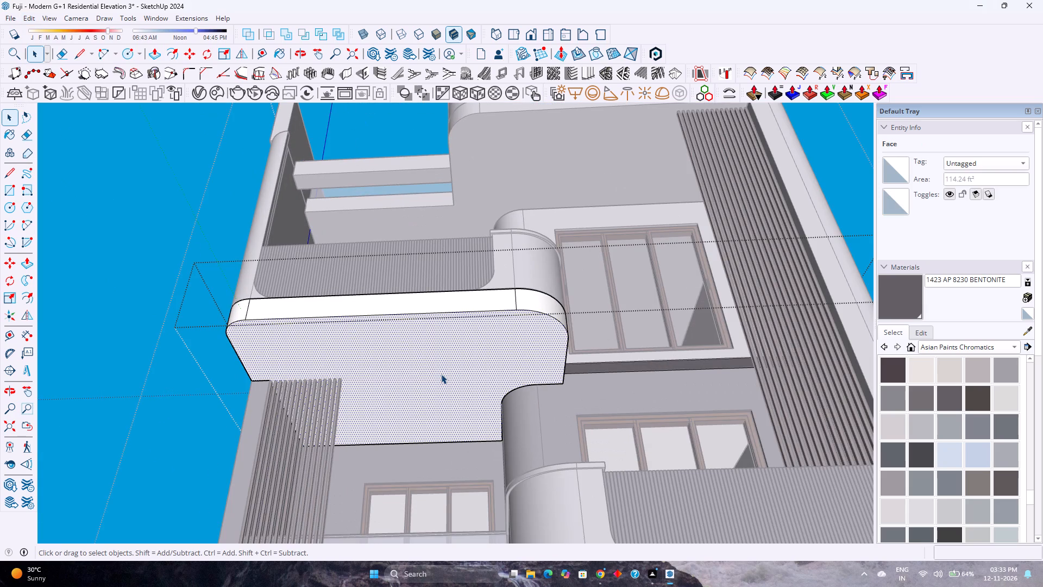
pyautogui.click(260, 54)
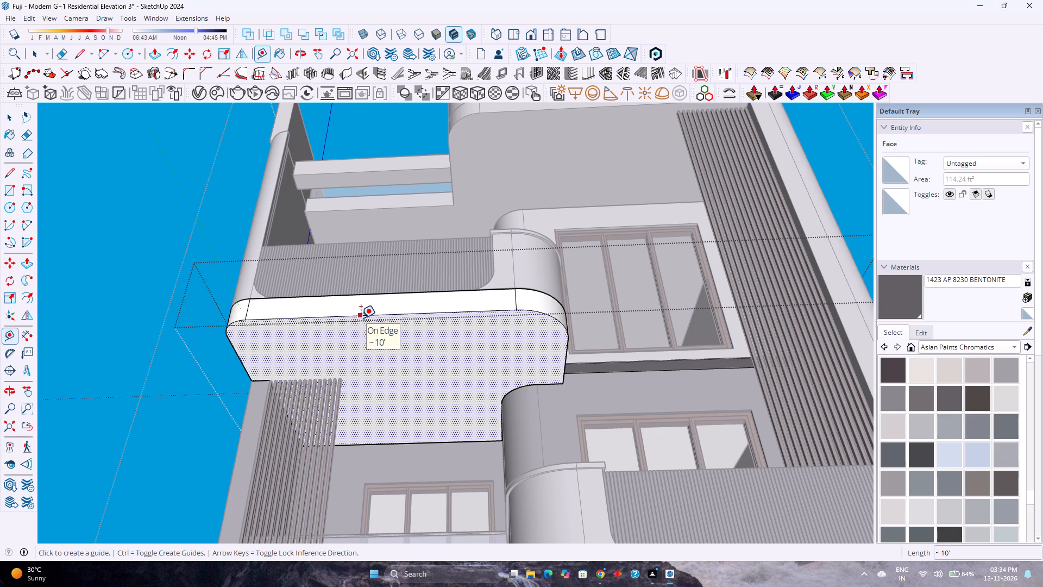
pyautogui.press('space')
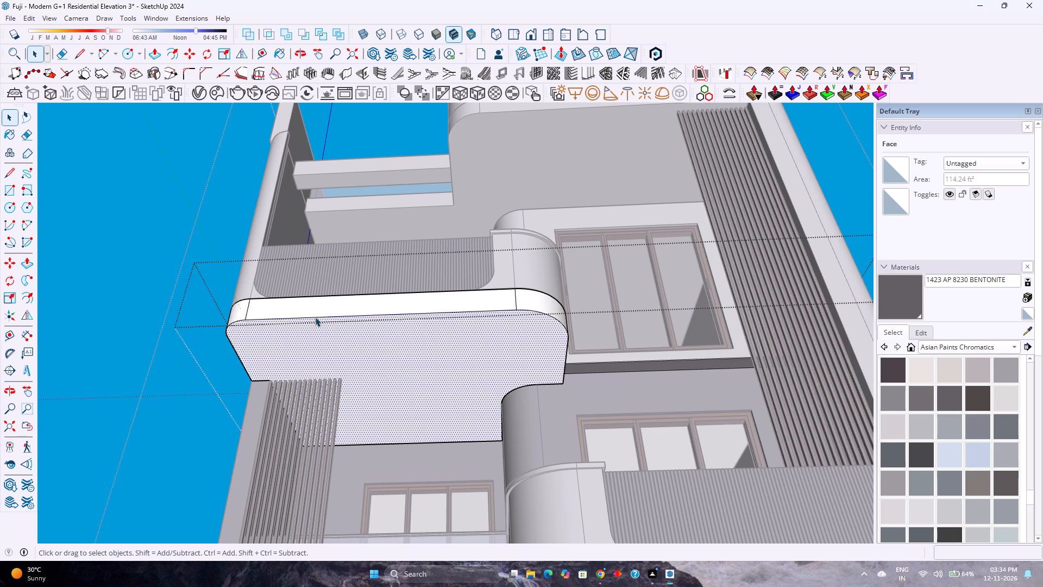
pyautogui.click(168, 60)
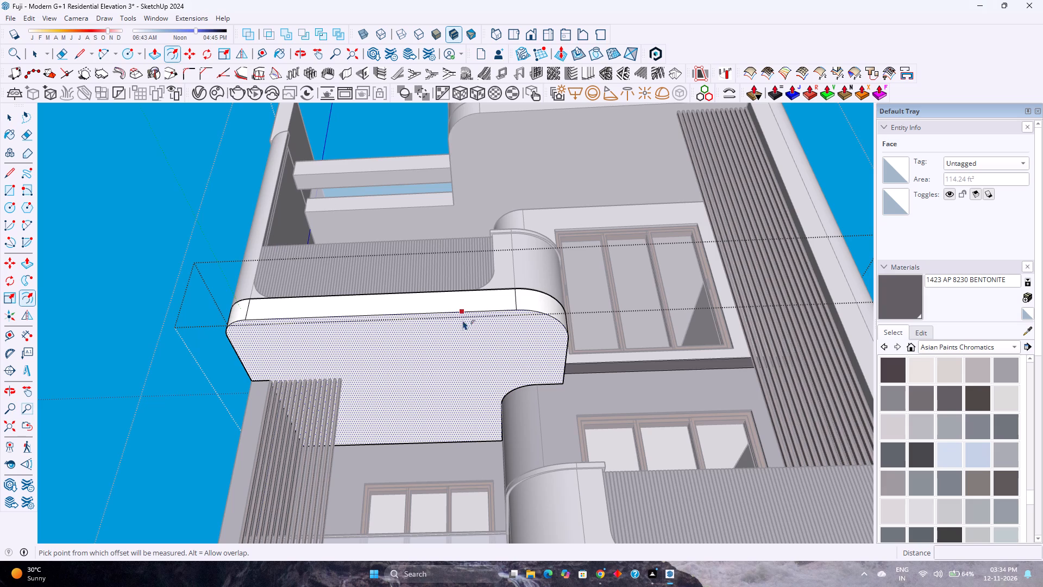
pyautogui.click(463, 313)
pyautogui.press('2')
pyautogui.press('Return')
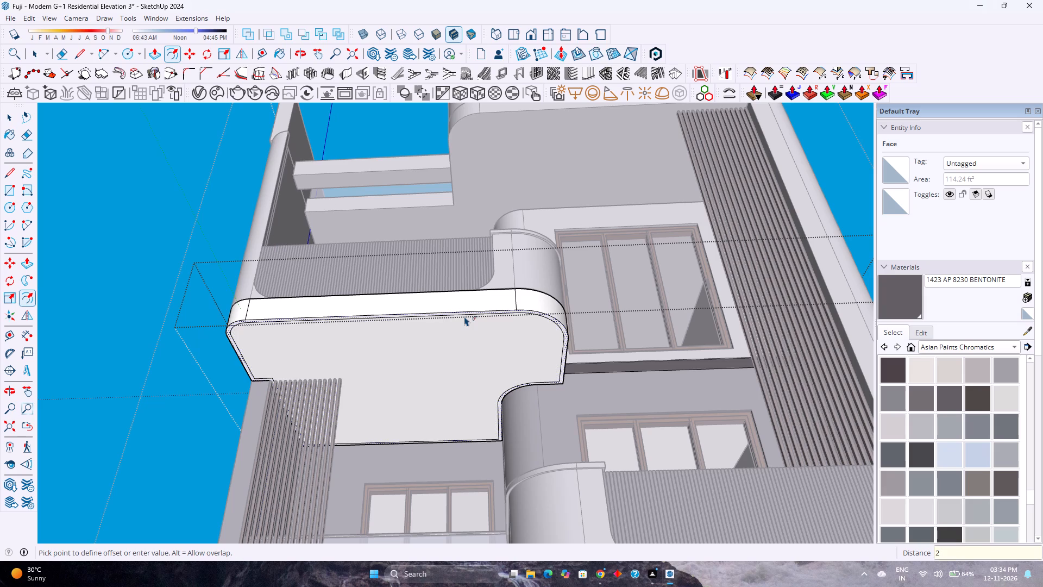
pyautogui.press('space')
# Push the inner underside face of the upper balcony slab in 2" to form a recess.
pyautogui.press('p')
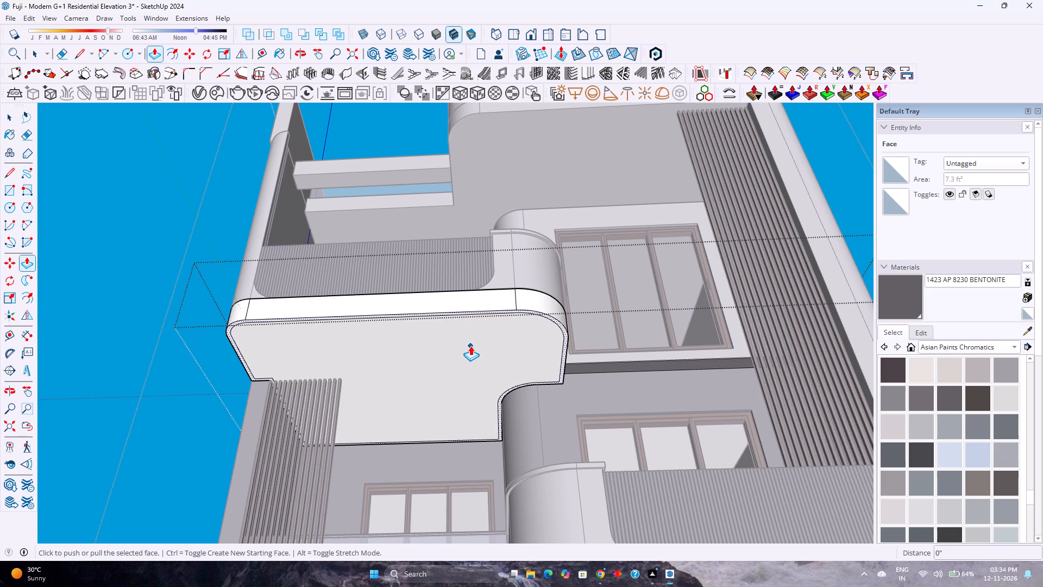
pyautogui.press('Escape')
pyautogui.click(474, 352)
pyautogui.press('2')
pyautogui.press('Return')
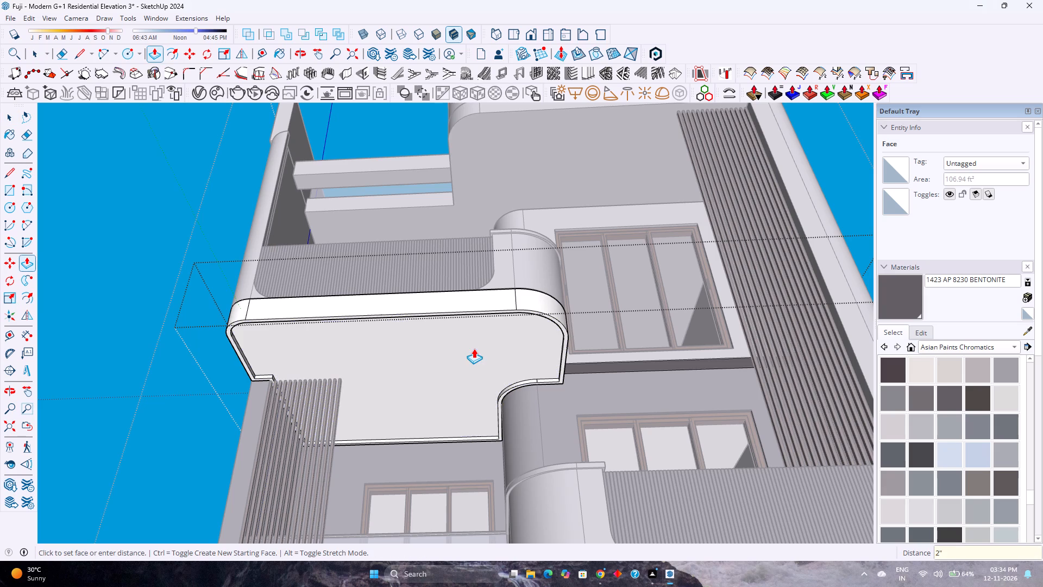
pyautogui.press('space')
# Place a guide line on the upper slab's recessed underside, 1'6" in from the recess's front edge.
pyautogui.click(474, 348)
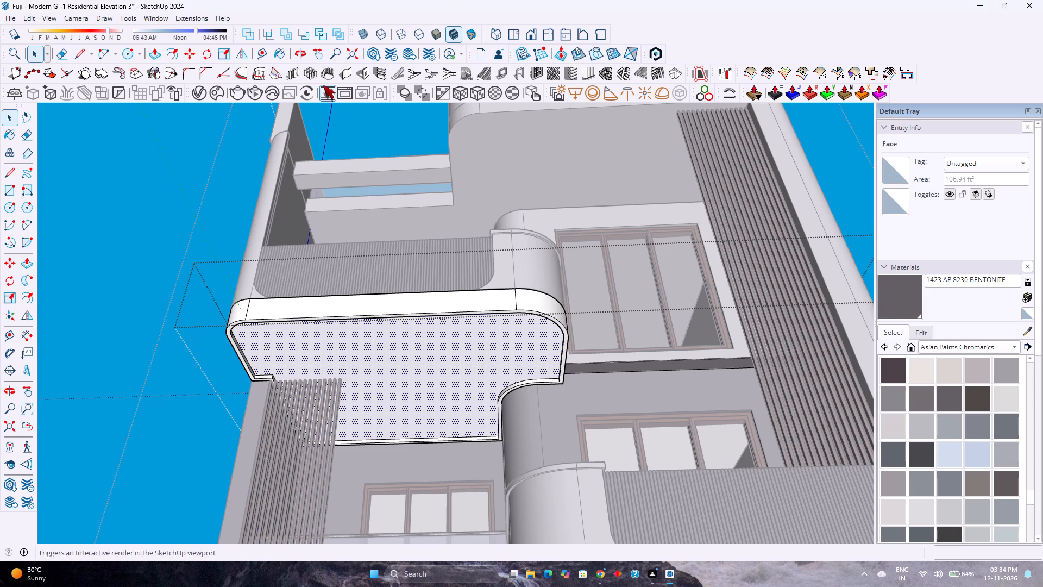
pyautogui.click(258, 55)
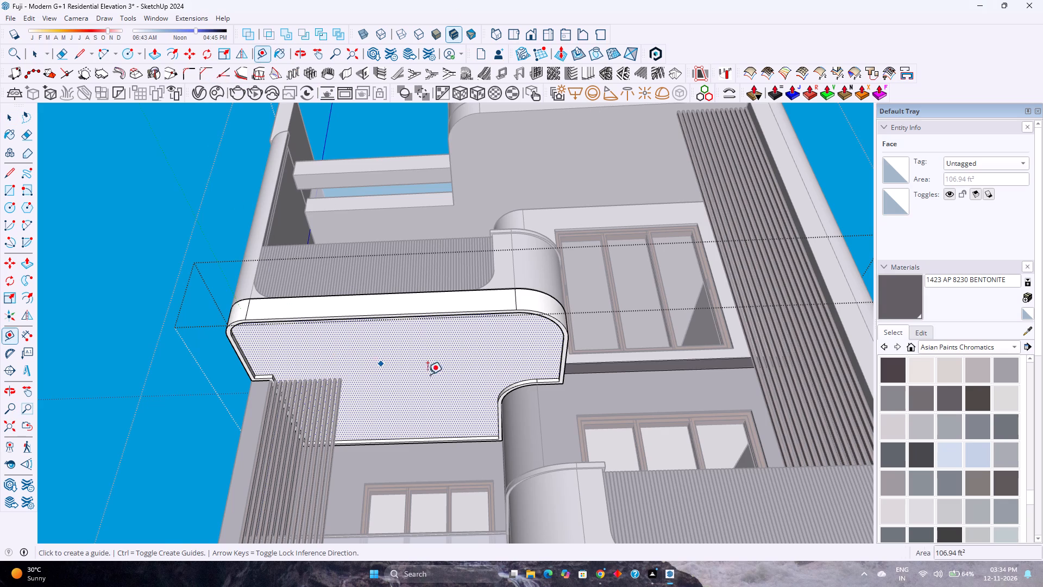
pyautogui.scroll(4, 442, 373)
pyautogui.moveTo(429, 352); pyautogui.dragTo(228, 303, button='middle')
pyautogui.scroll(5, 319, 374)
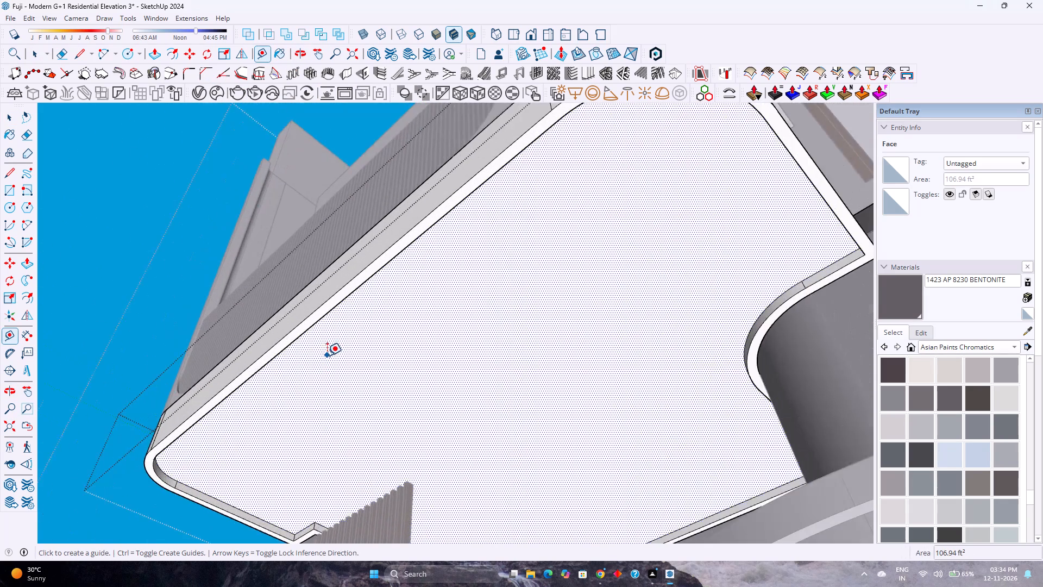
pyautogui.scroll(3, 327, 355)
pyautogui.moveTo(322, 347); pyautogui.dragTo(115, 383, button='middle')
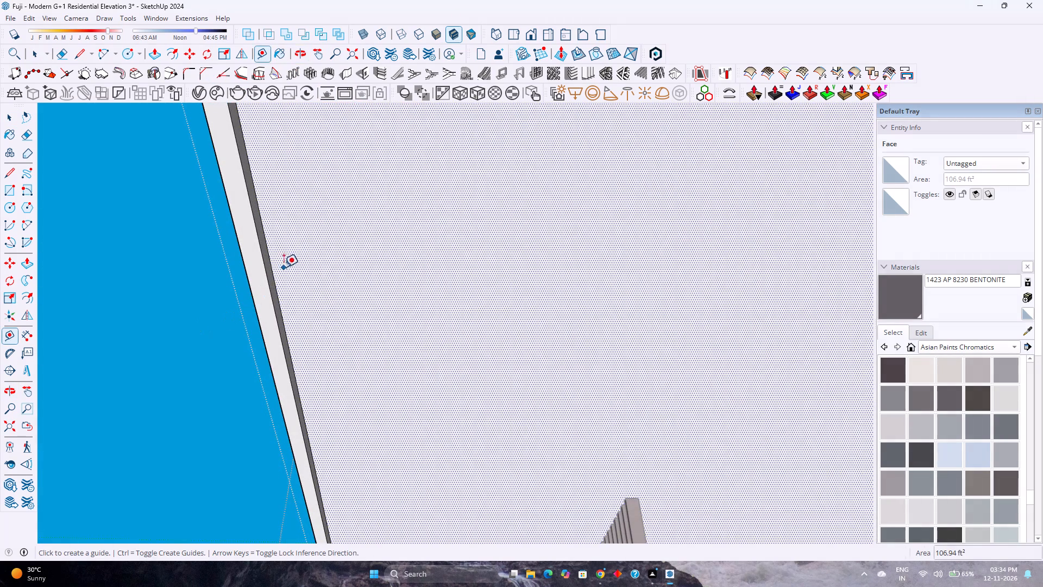
pyautogui.click(273, 271)
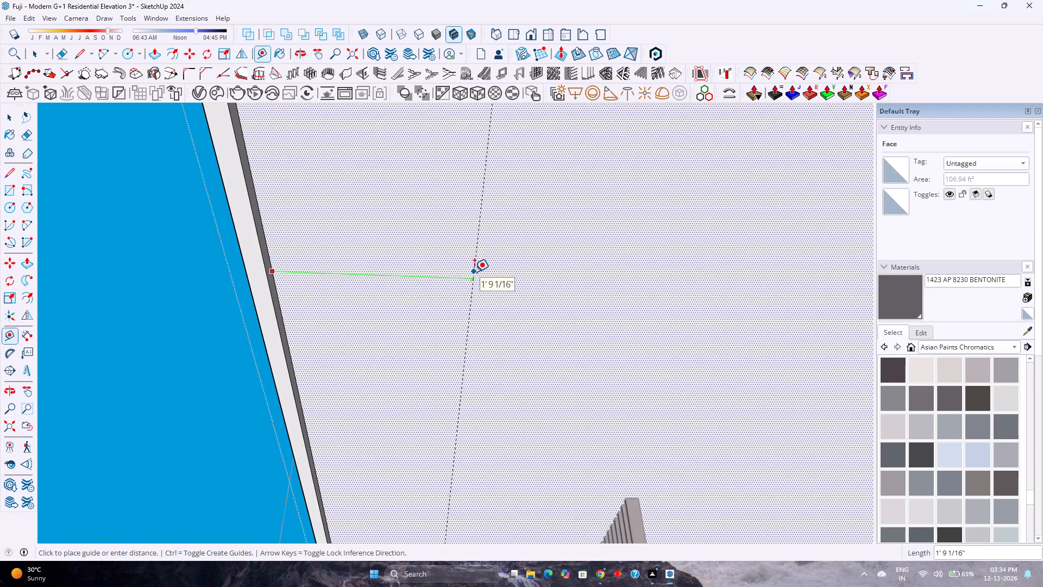
pyautogui.press('1')
pyautogui.write("'6")
pyautogui.press('Return')
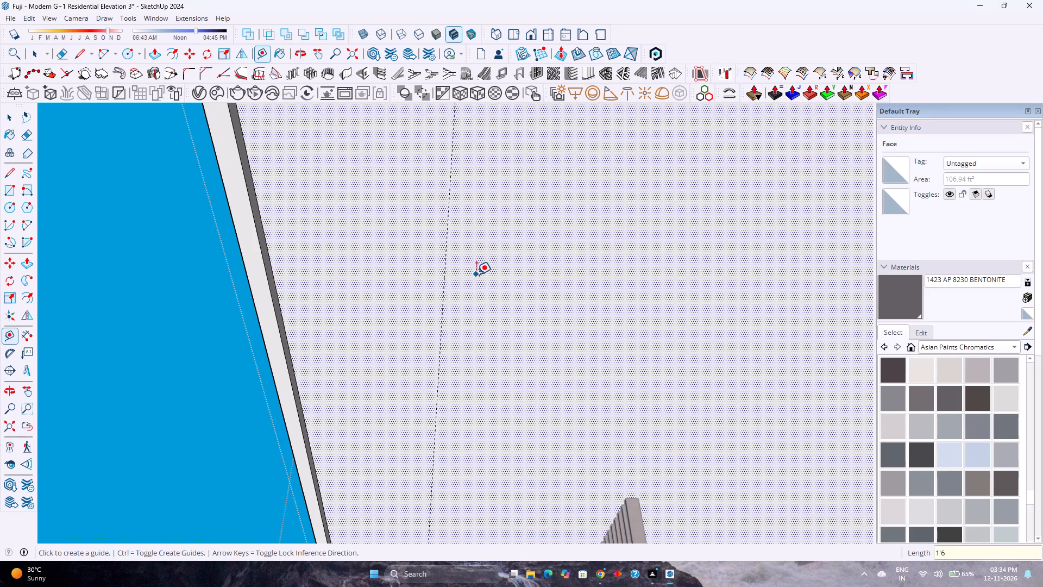
# Set the front guide's distance from the recess's front edge to 2' on the upper slab's underside.
pyautogui.scroll(-3, 477, 274)
pyautogui.moveTo(479, 291); pyautogui.dragTo(623, 403, button='middle')
pyautogui.middleClick(623, 403)
pyautogui.press('2')
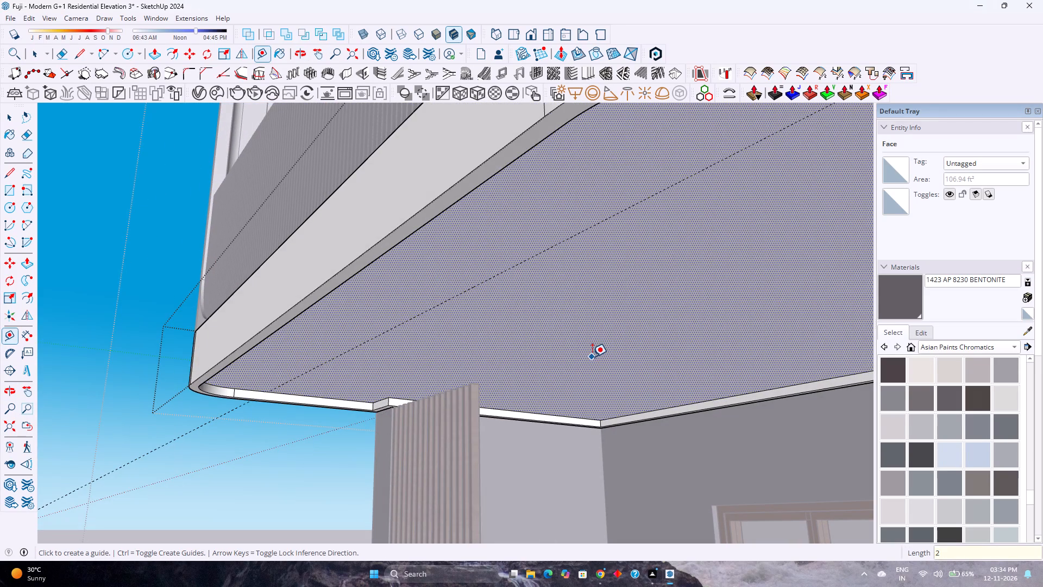
pyautogui.press("'")
pyautogui.press('Return')
# Place a guide line on the recessed underside, about 2' in from the recess's rear wall-side edge.
pyautogui.moveTo(586, 348); pyautogui.dragTo(745, 304, button='middle')
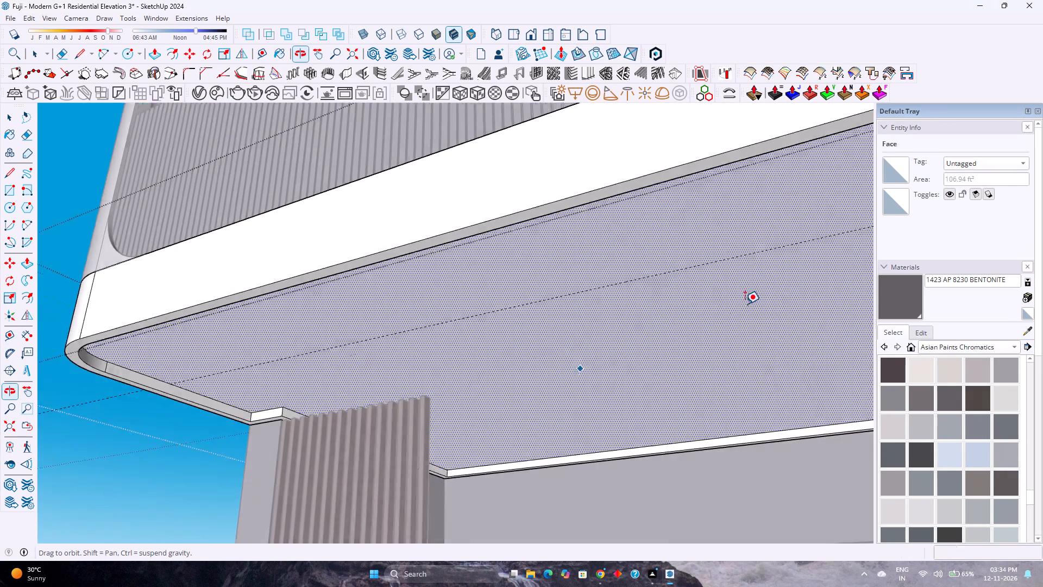
pyautogui.middleClick(745, 304)
pyautogui.moveTo(745, 304); pyautogui.dragTo(744, 304, button='middle')
pyautogui.scroll(-3, 686, 298)
pyautogui.keyDown('shift'); pyautogui.moveTo(654, 290); pyautogui.dragTo(552, 231, button='middle'); pyautogui.keyUp('shift')
pyautogui.moveTo(526, 238); pyautogui.dragTo(753, 228, button='middle')
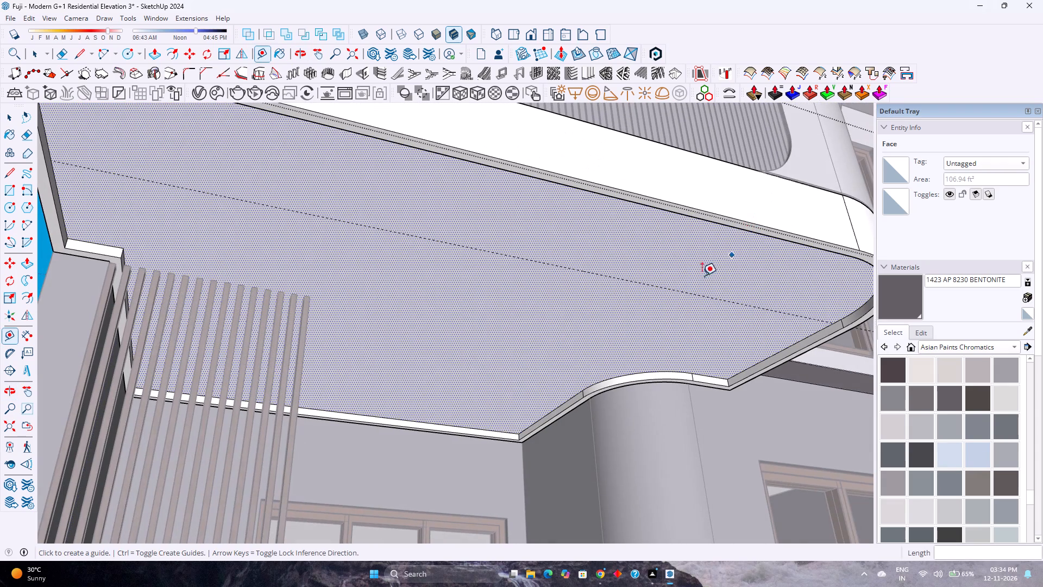
pyautogui.click(489, 428)
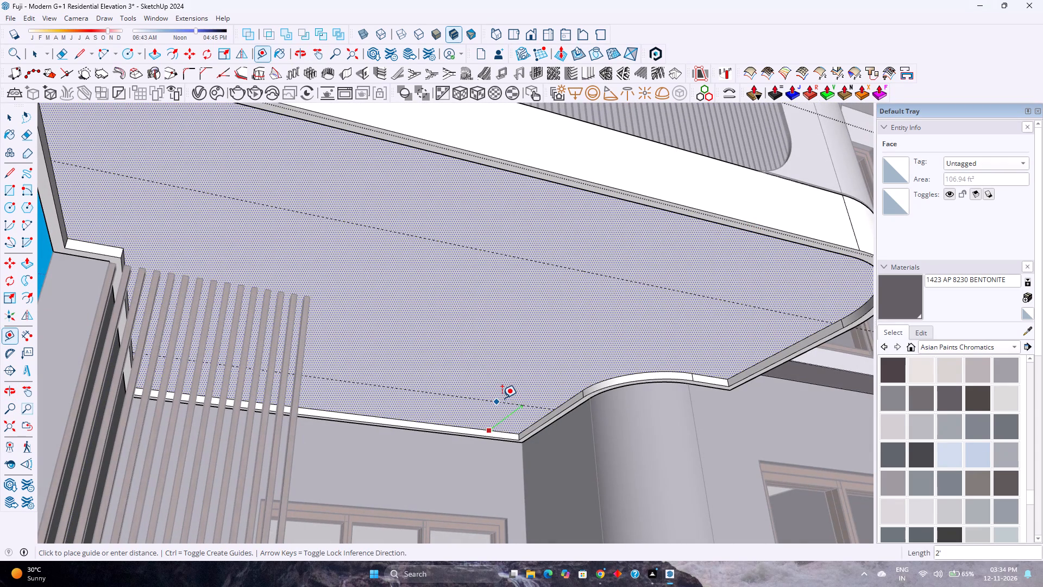
pyautogui.click(502, 398)
# Place two cross guides on the recessed underside, each 2' in from one of the recess's opposite side edges.
pyautogui.click(755, 363)
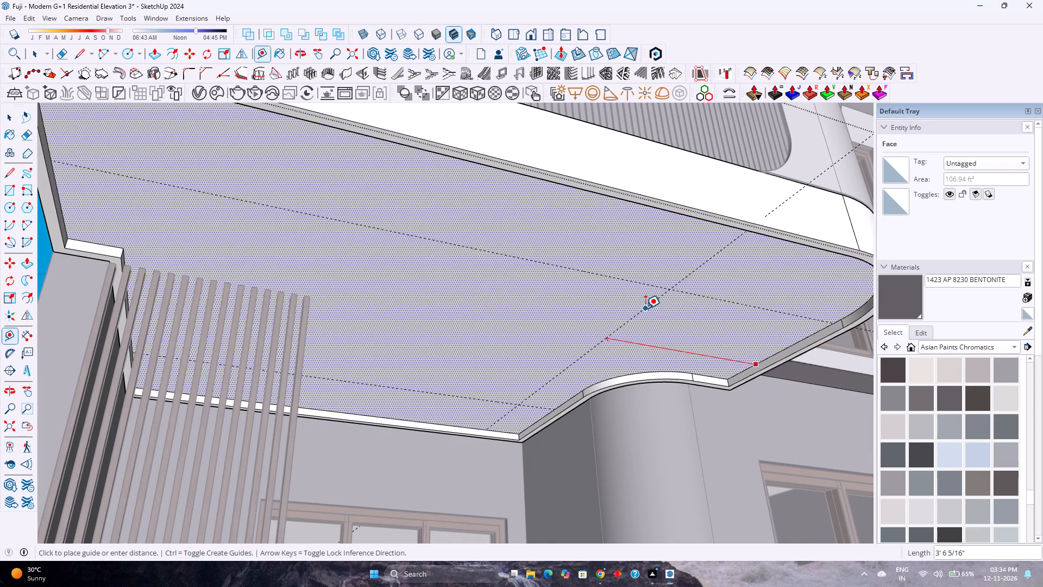
pyautogui.write("2'")
pyautogui.press('Return')
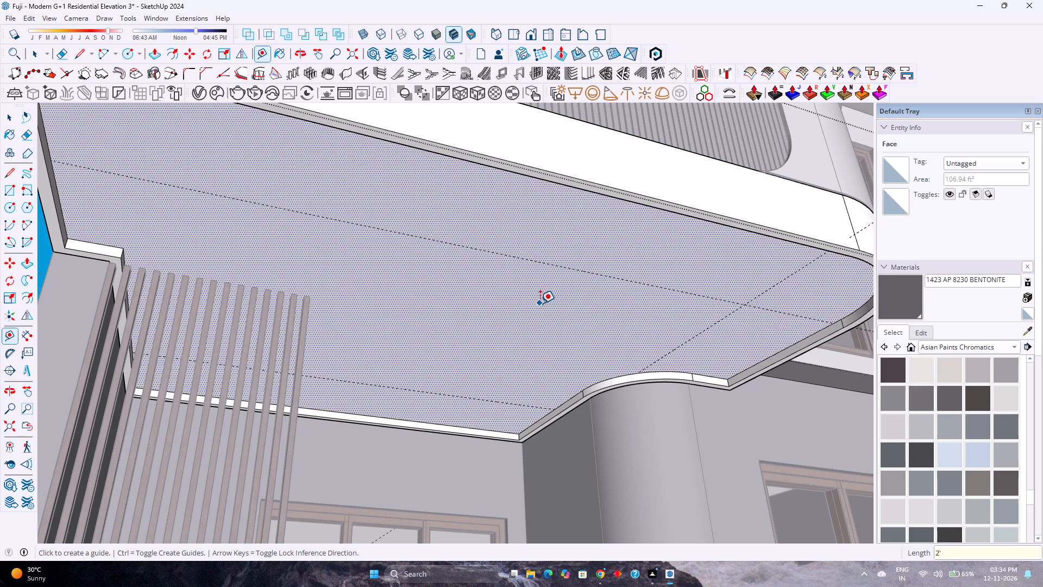
pyautogui.scroll(-2, 540, 303)
pyautogui.keyDown('shift'); pyautogui.moveTo(400, 313); pyautogui.dragTo(443, 309, button='middle'); pyautogui.keyUp('shift')
pyautogui.scroll(2, 244, 222)
pyautogui.moveTo(247, 221); pyautogui.dragTo(173, 236, button='middle')
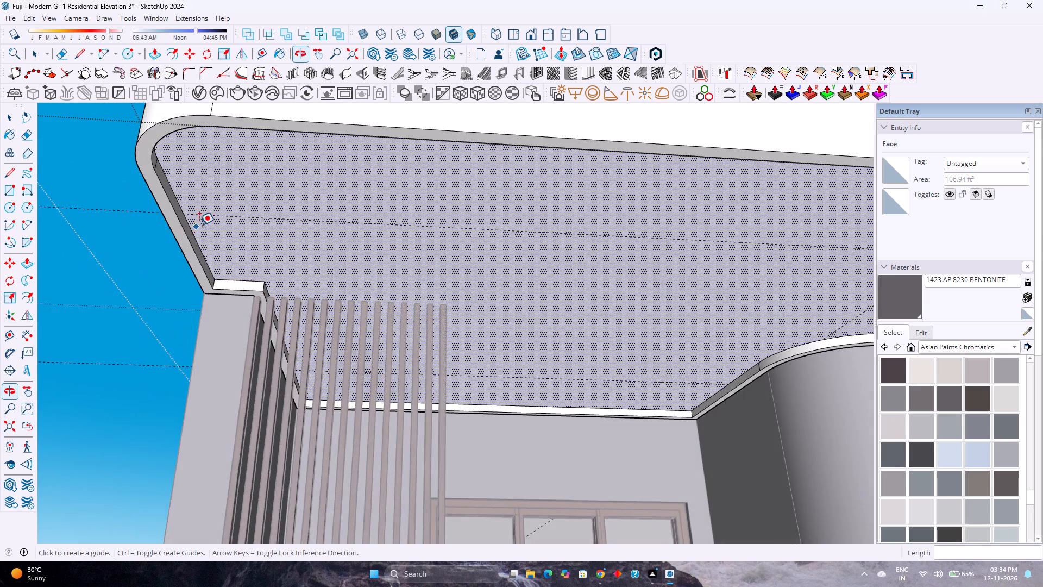
pyautogui.scroll(3, 199, 225)
pyautogui.click(191, 233)
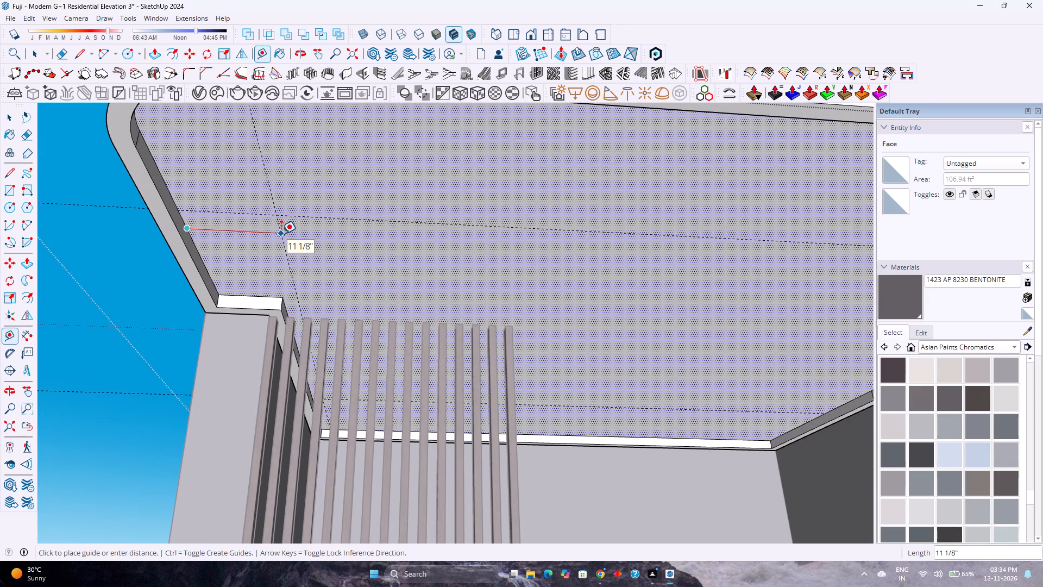
pyautogui.write("2'")
pyautogui.press('Return')
# Place a cross guide midway between the two side guides, 4'4" from the guide nearest the rounded column.
pyautogui.scroll(-4, 291, 235)
pyautogui.scroll(-4, 494, 348)
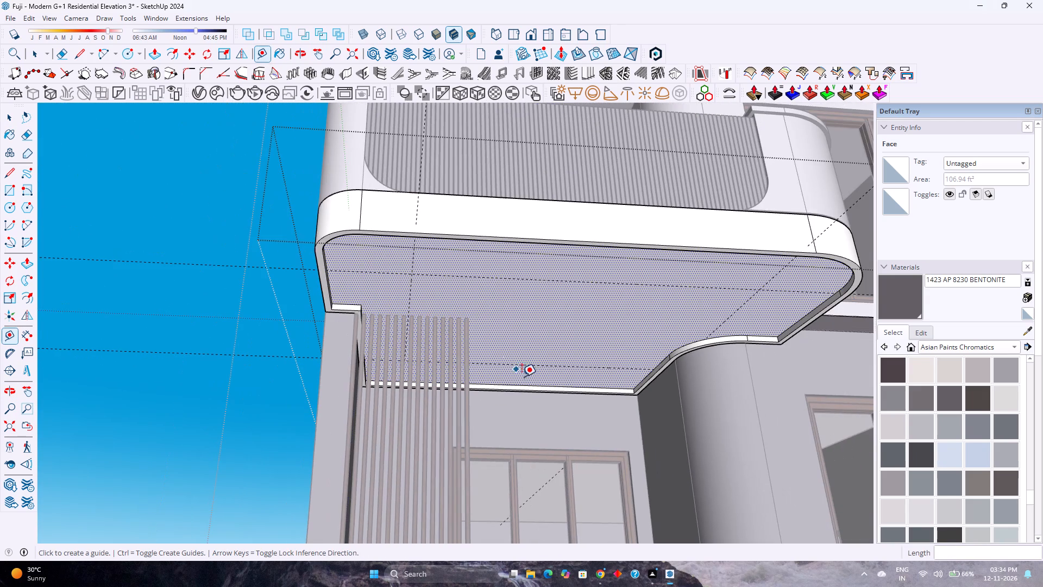
pyautogui.click(738, 314)
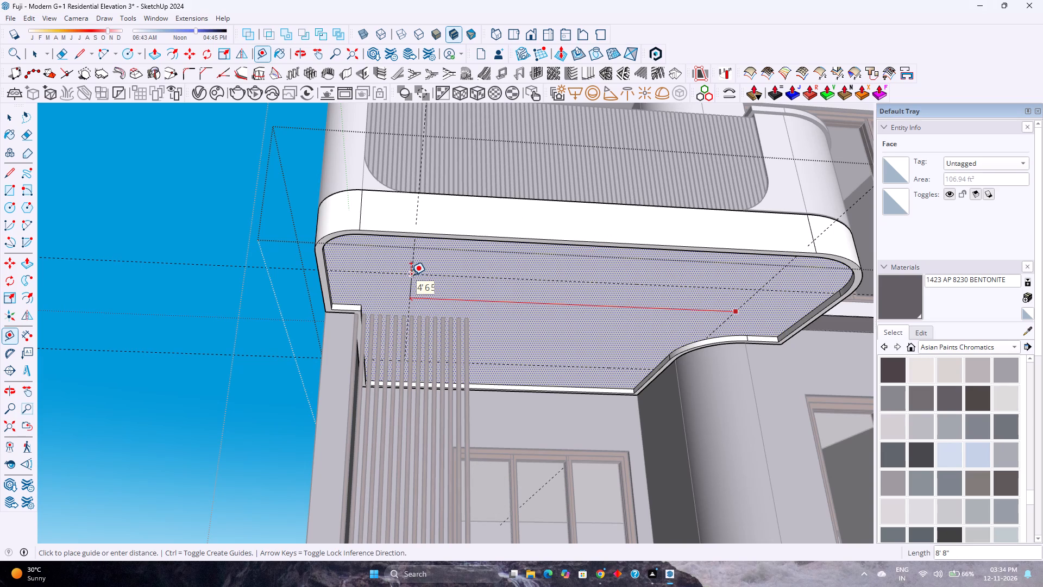
pyautogui.write("4'4")
pyautogui.press('Return')
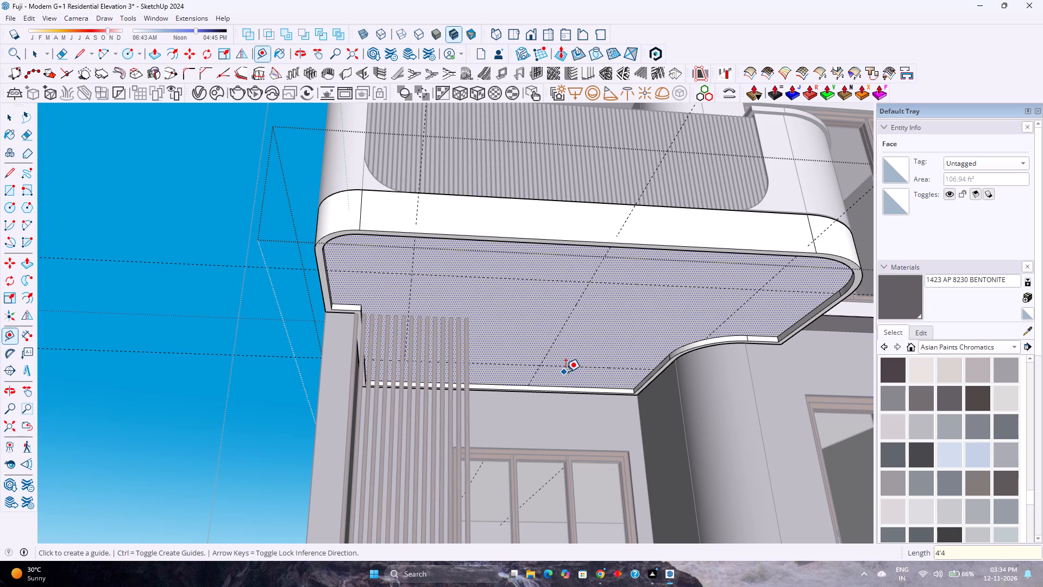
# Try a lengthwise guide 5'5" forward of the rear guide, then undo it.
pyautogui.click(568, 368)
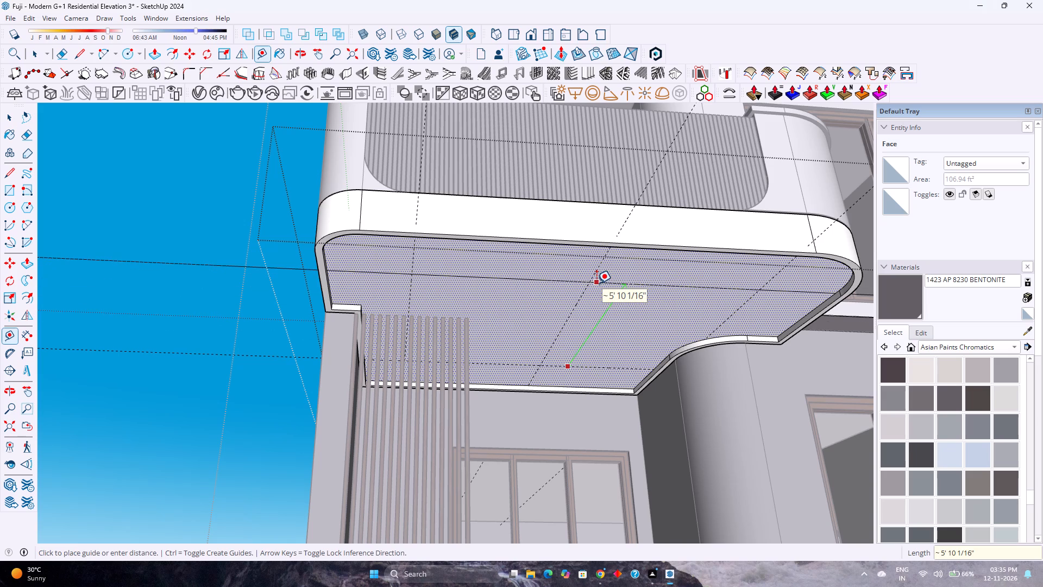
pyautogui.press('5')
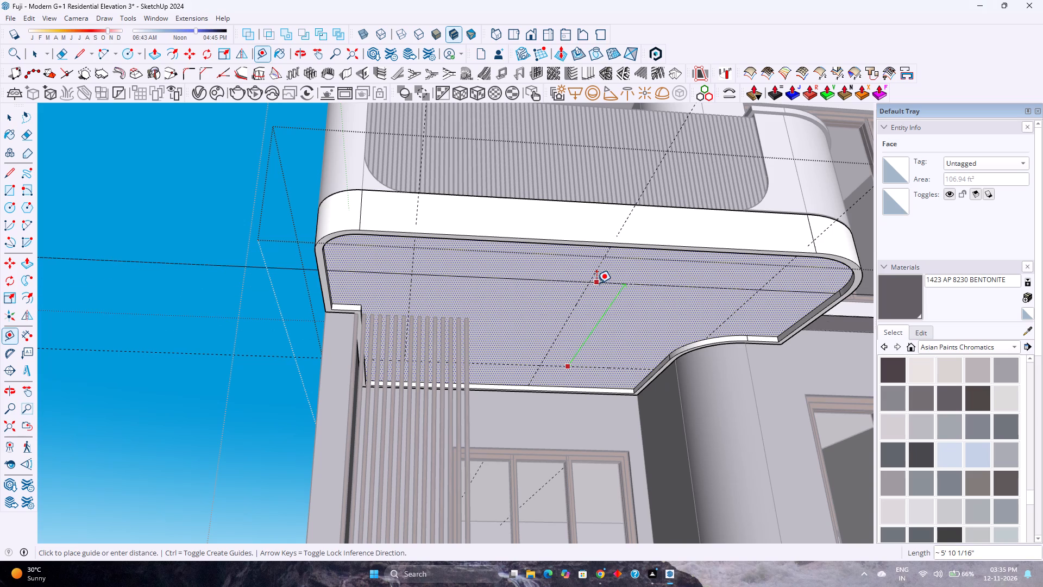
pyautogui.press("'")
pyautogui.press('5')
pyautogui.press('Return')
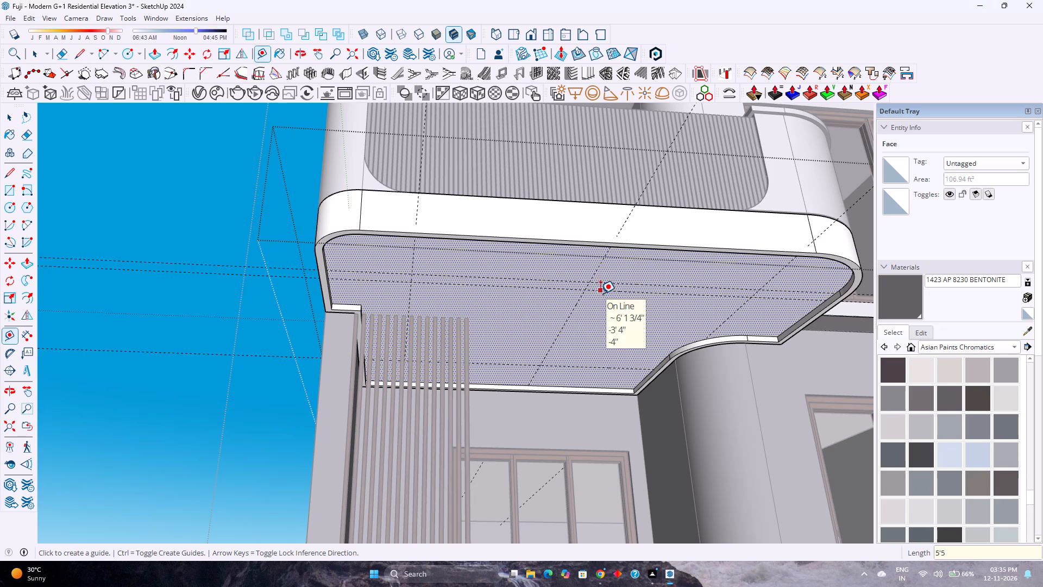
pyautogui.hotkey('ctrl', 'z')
# Place a lengthwise guide 2.5'5 forward of the rear guide, midway to the front guide.
pyautogui.click(583, 369)
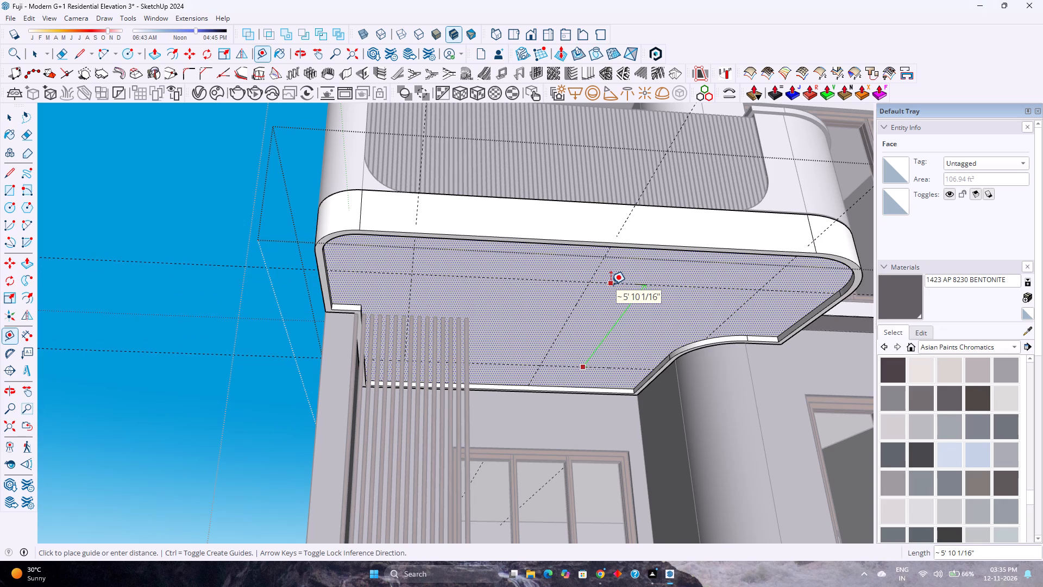
pyautogui.write('2.5')
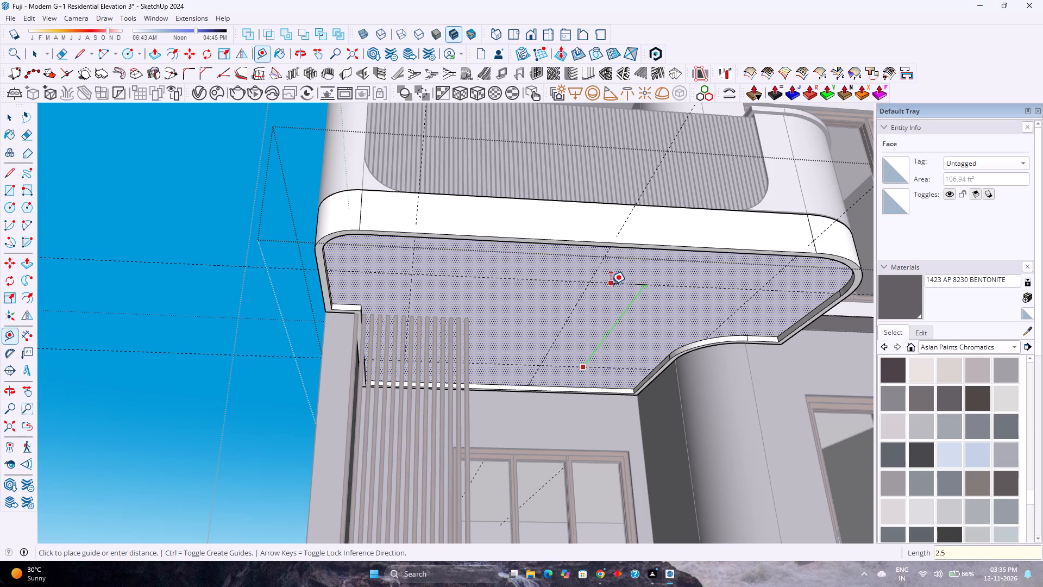
pyautogui.press("'")
pyautogui.press('5')
pyautogui.press('Return')
# Examine the guide grid on the upper slab's recessed underside from several angles.
pyautogui.scroll(2, 596, 353)
pyautogui.moveTo(595, 353); pyautogui.dragTo(571, 339, button='middle')
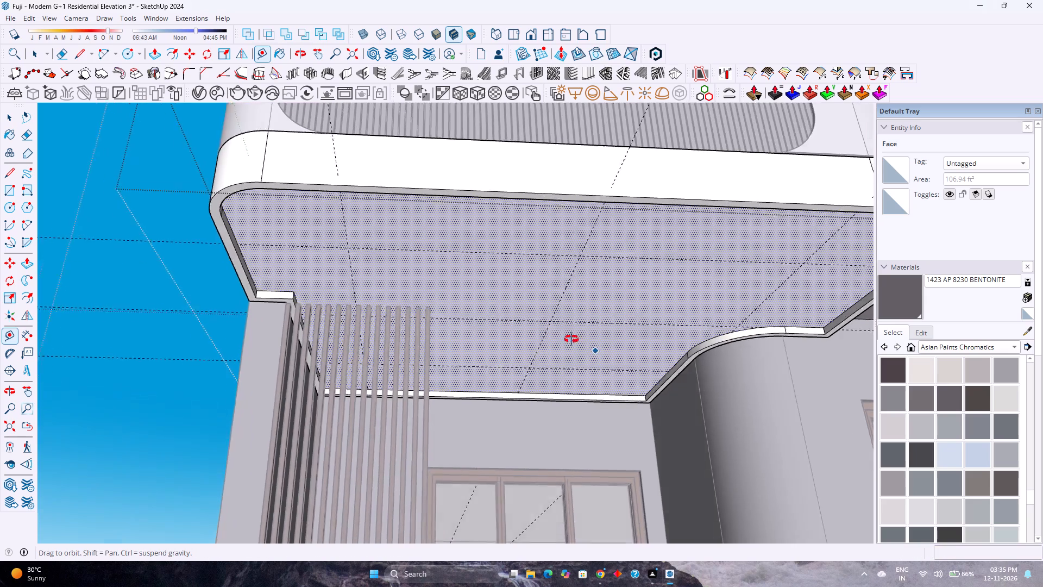
pyautogui.moveTo(571, 339); pyautogui.dragTo(594, 427, button='middle')
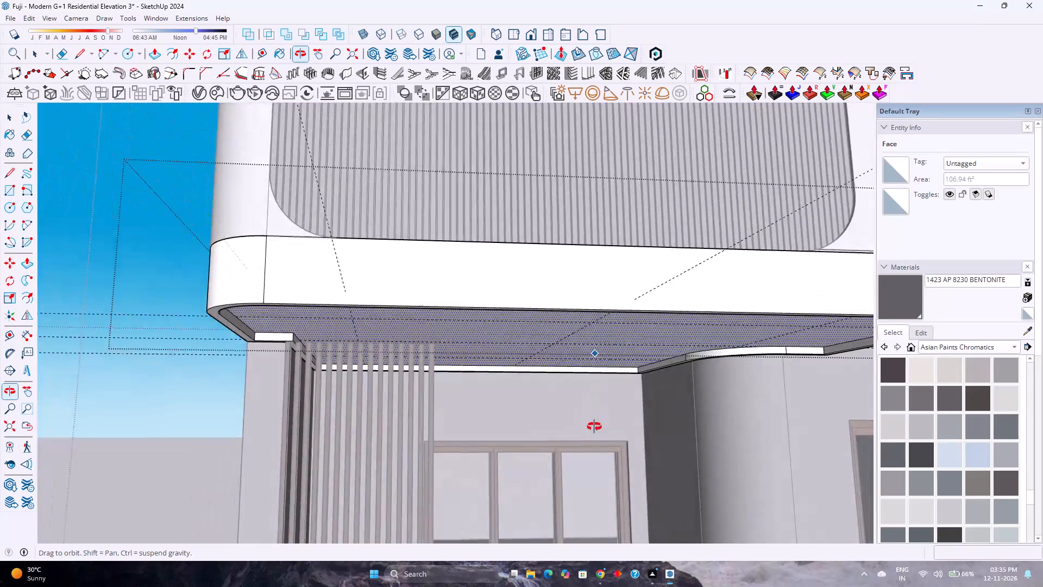
pyautogui.moveTo(594, 427); pyautogui.dragTo(560, 289, button='middle')
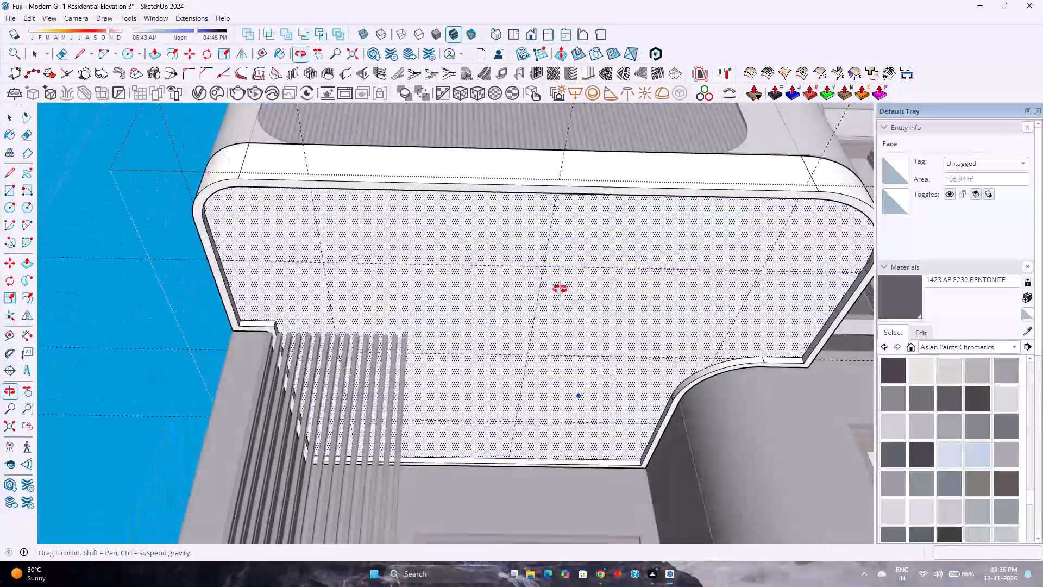
pyautogui.moveTo(560, 289); pyautogui.dragTo(533, 317, button='middle')
pyautogui.scroll(-4, 529, 320)
pyautogui.scroll(3, 529, 320)
pyautogui.scroll(-2, 529, 320)
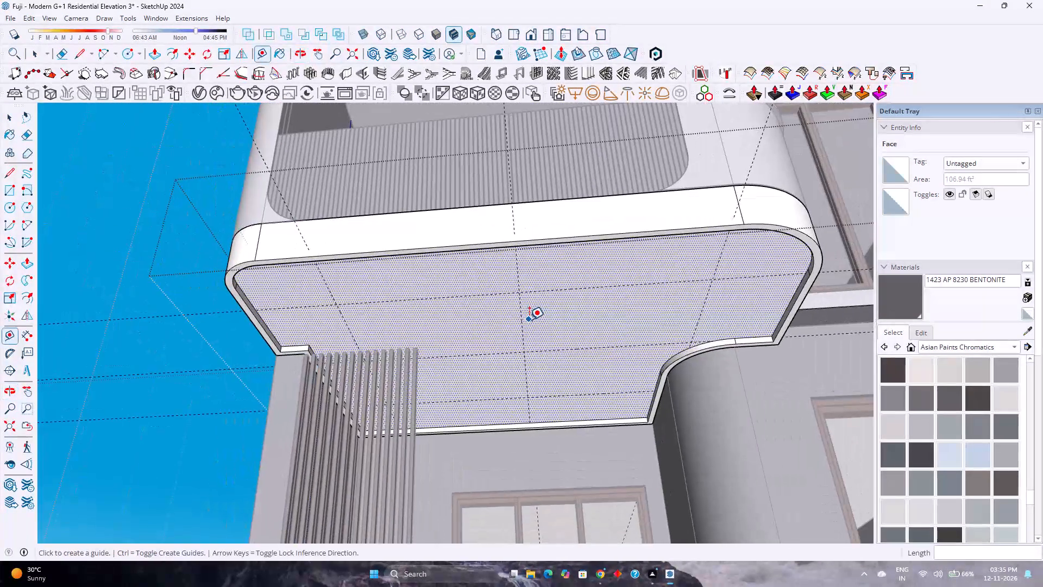
pyautogui.scroll(2, 529, 320)
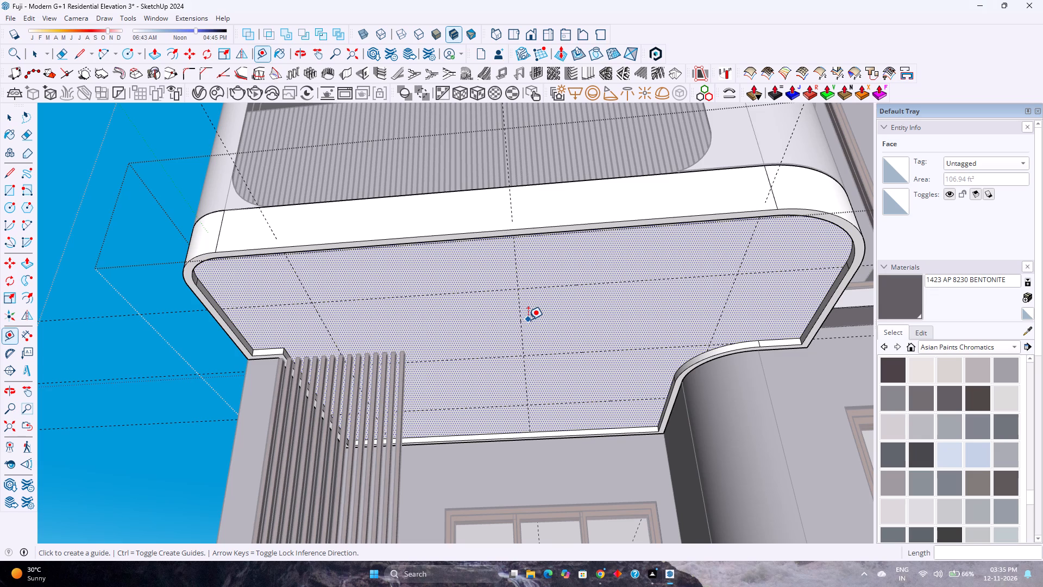
pyautogui.scroll(4, 568, 397)
pyautogui.moveTo(569, 394); pyautogui.dragTo(351, 376, button='middle')
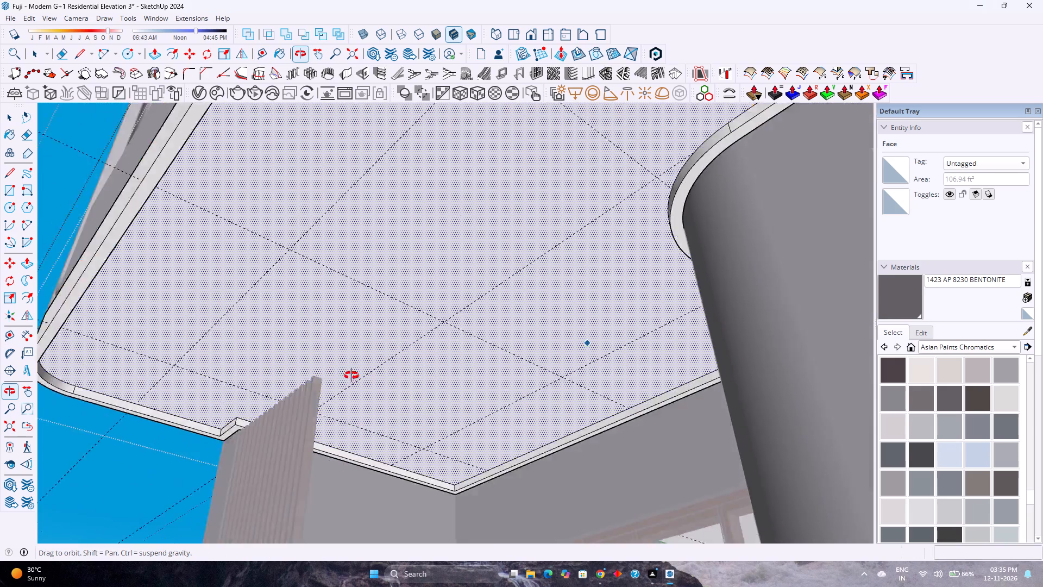
pyautogui.moveTo(351, 376); pyautogui.dragTo(523, 416, button='middle')
pyautogui.scroll(-4, 526, 413)
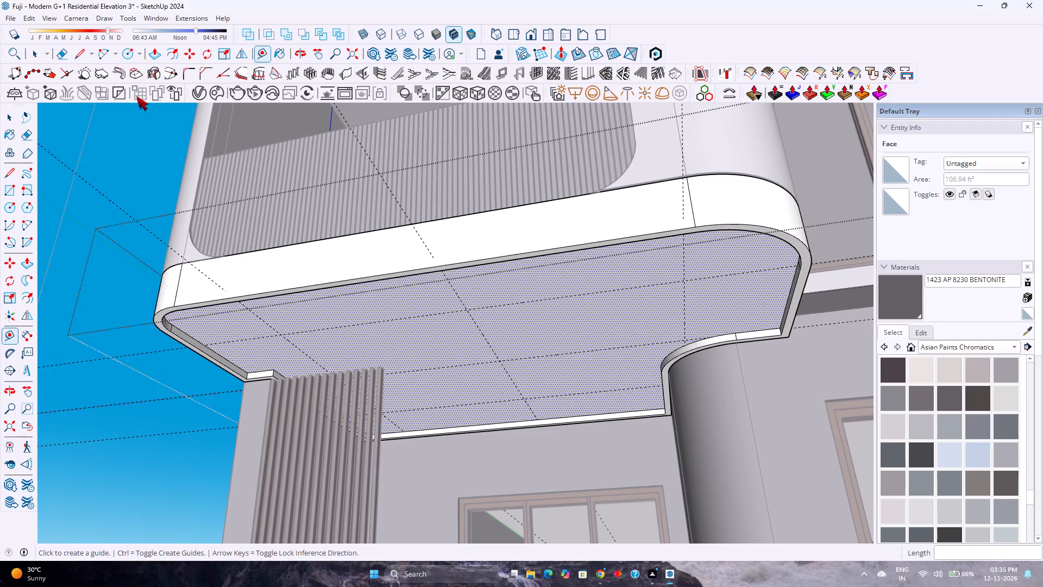
# Draw a 2.5" radius circle where the front guide crosses the side guide above the vertical louvres.
pyautogui.click(125, 55)
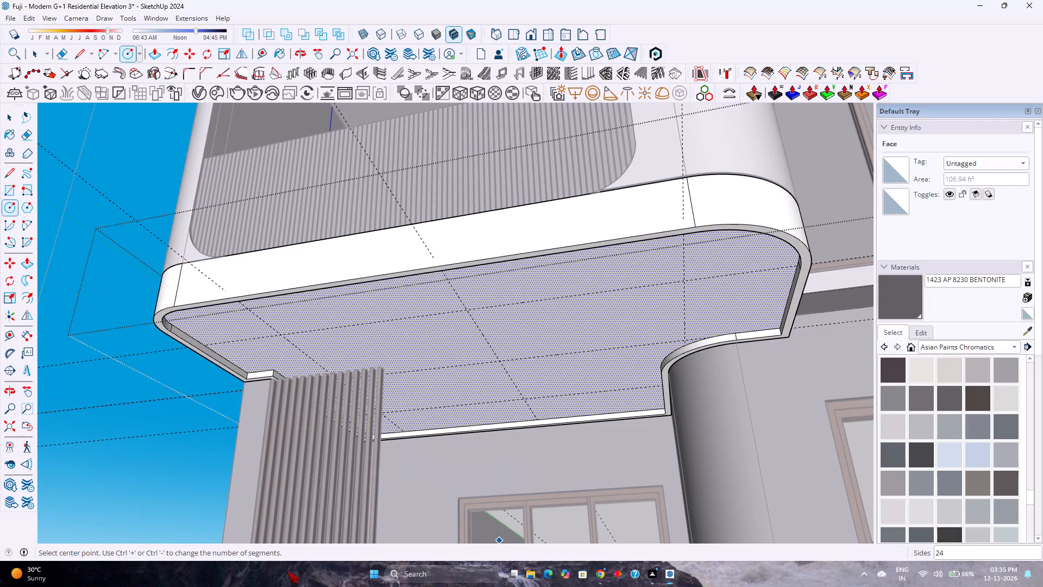
pyautogui.scroll(2, 279, 333)
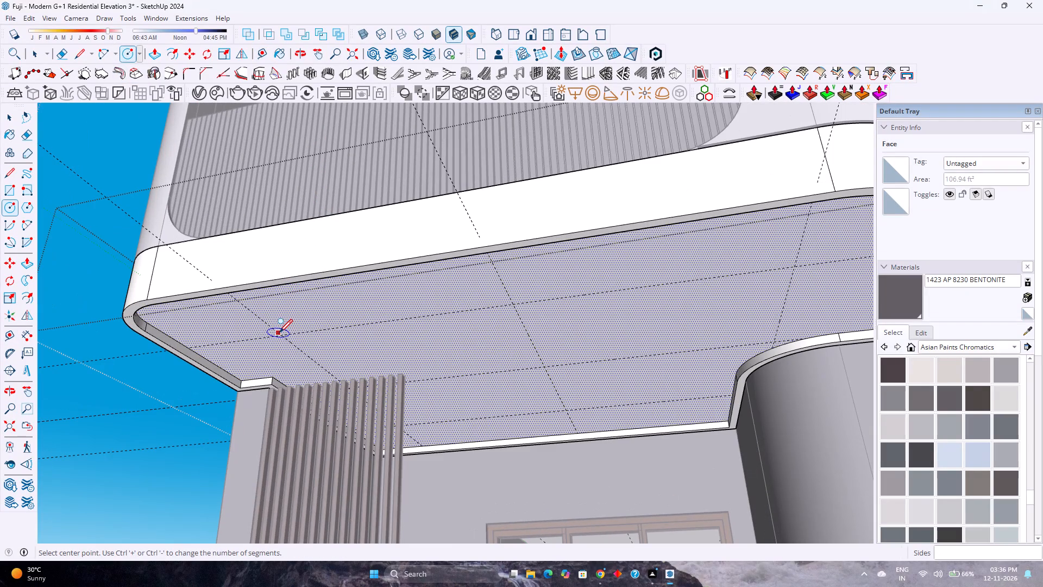
pyautogui.click(282, 337)
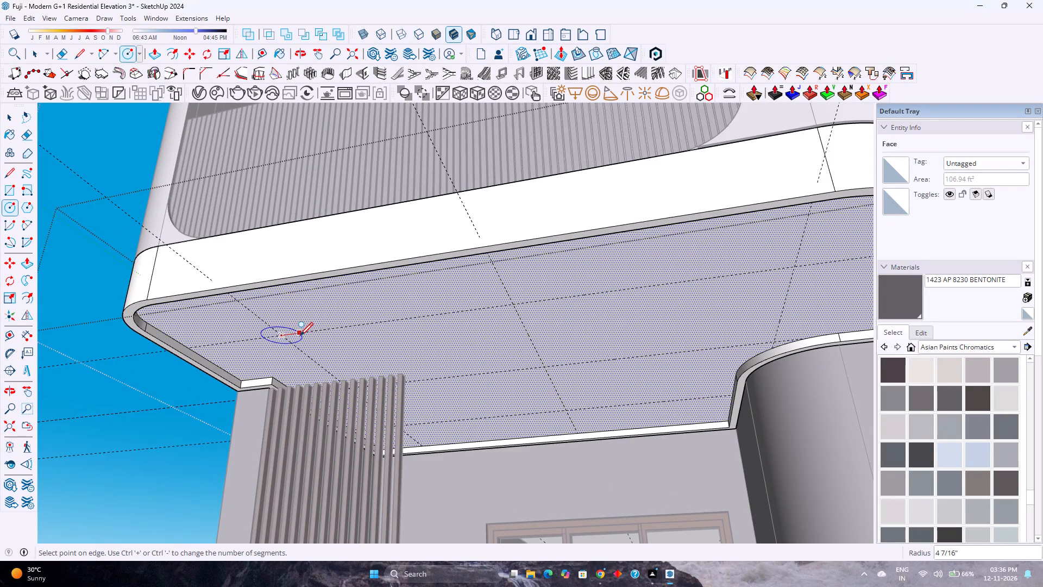
pyautogui.write('2.5')
pyautogui.press('Return')
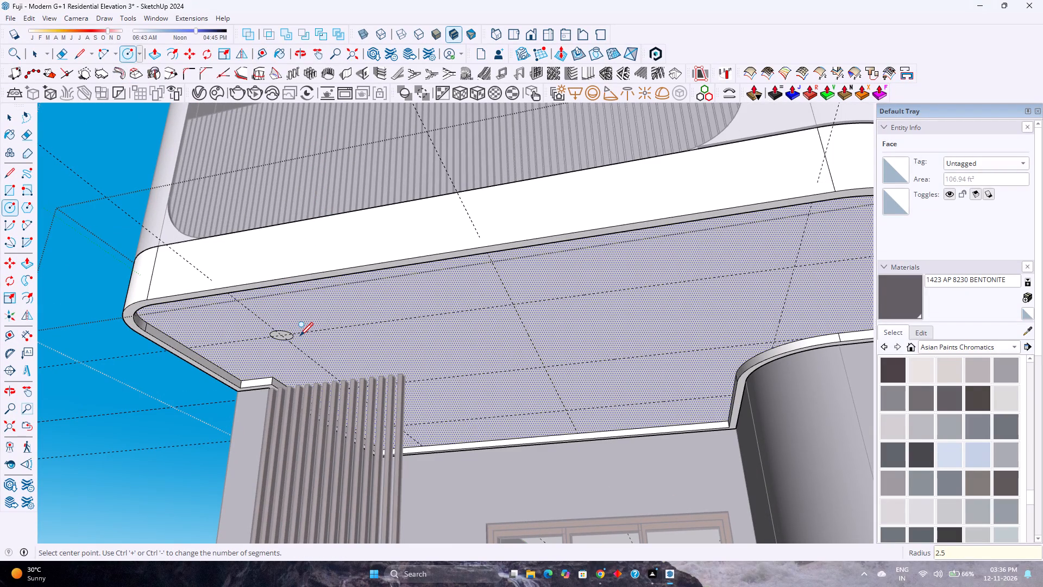
pyautogui.scroll(3, 300, 335)
pyautogui.moveTo(306, 330); pyautogui.dragTo(347, 300, button='middle')
# Set the new circle's segment count to 200.
pyautogui.press('space')
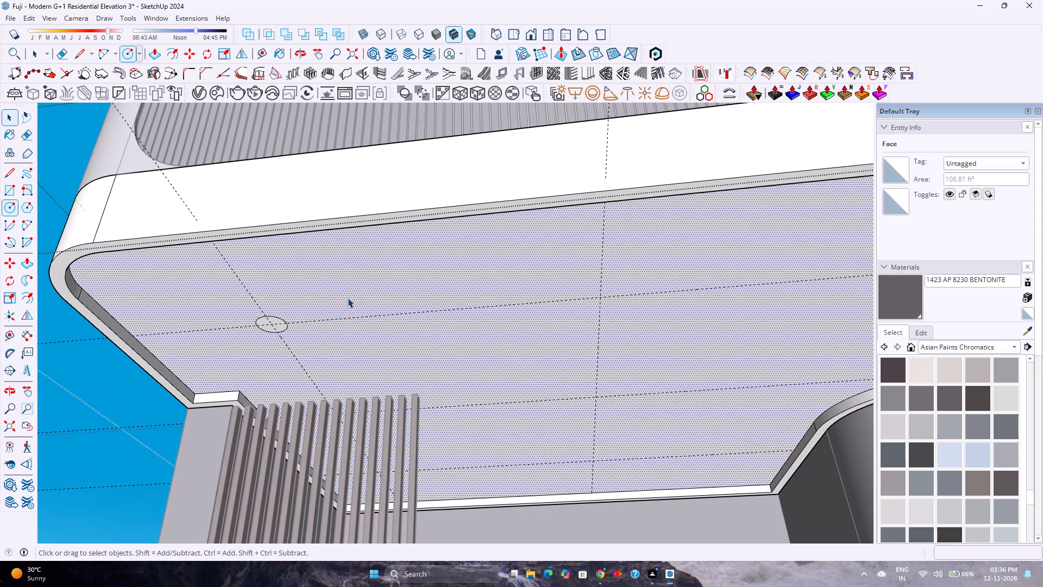
pyautogui.click(277, 319)
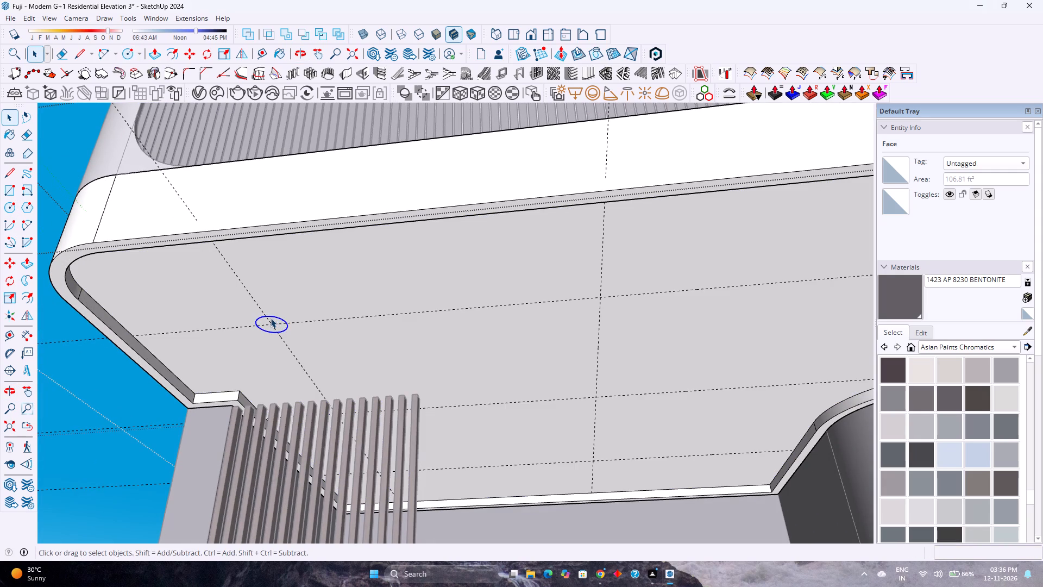
pyautogui.doubleClick(1000, 193)
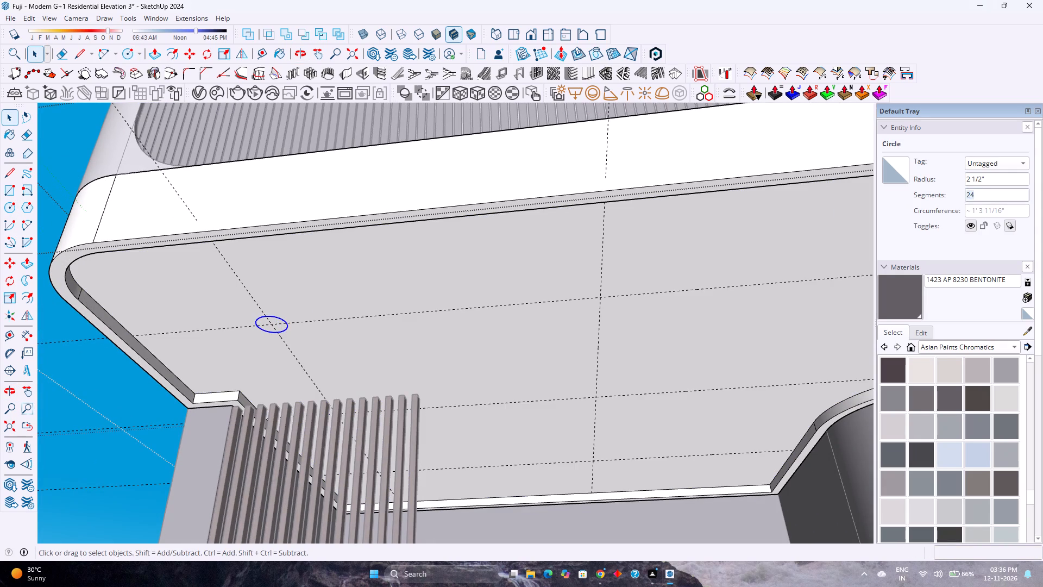
pyautogui.write('200')
pyautogui.press('Return')
# Copy the disc circle to the crossing of the centre and middle lengthwise guides, and to the front guide's crossing with the opposite side guide.
pyautogui.click(279, 326)
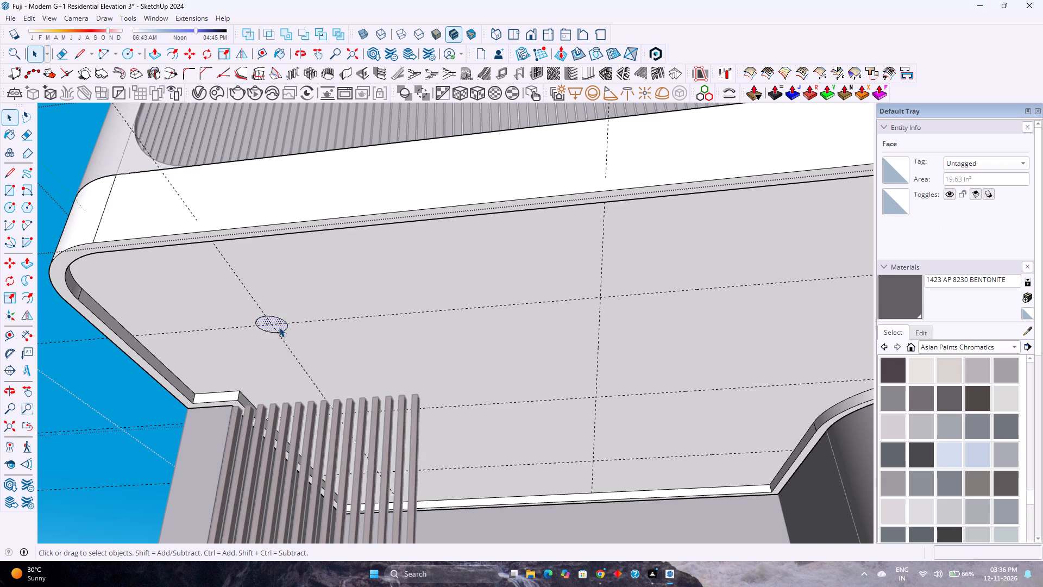
pyautogui.press('m')
pyautogui.click(271, 324)
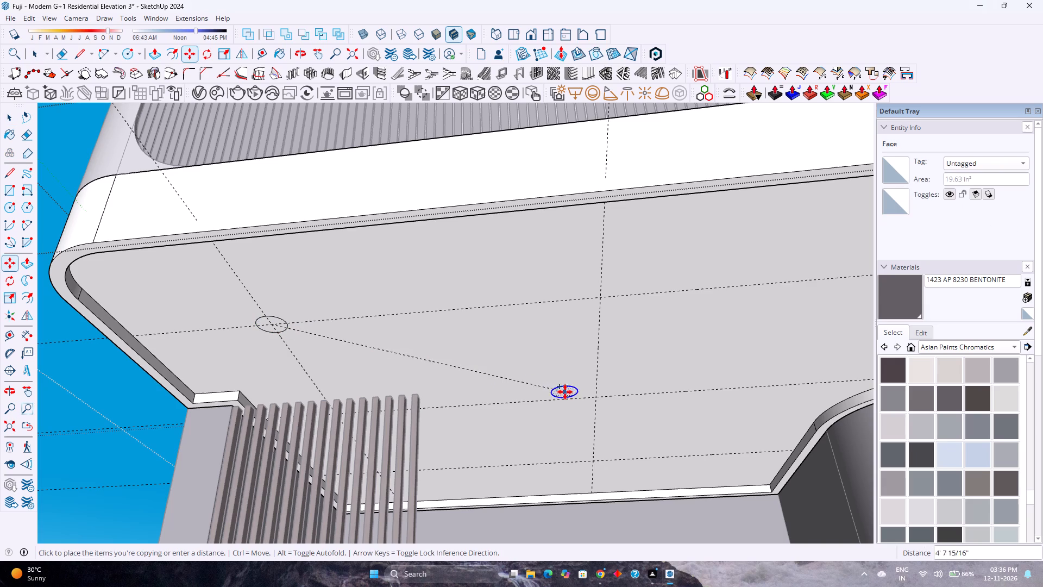
pyautogui.click(596, 399)
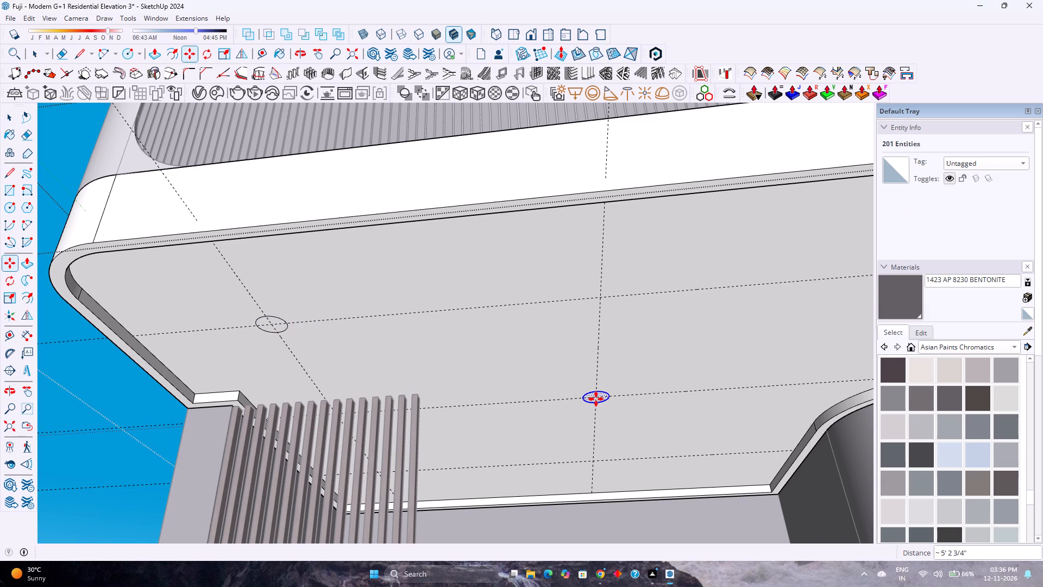
pyautogui.click(596, 397)
pyautogui.scroll(-7, 604, 386)
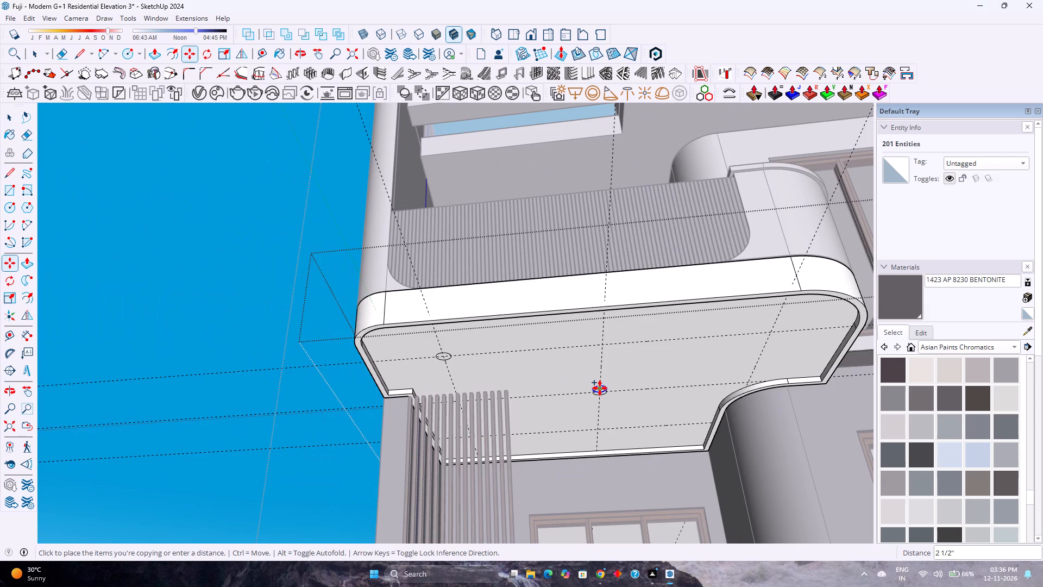
pyautogui.scroll(6, 775, 329)
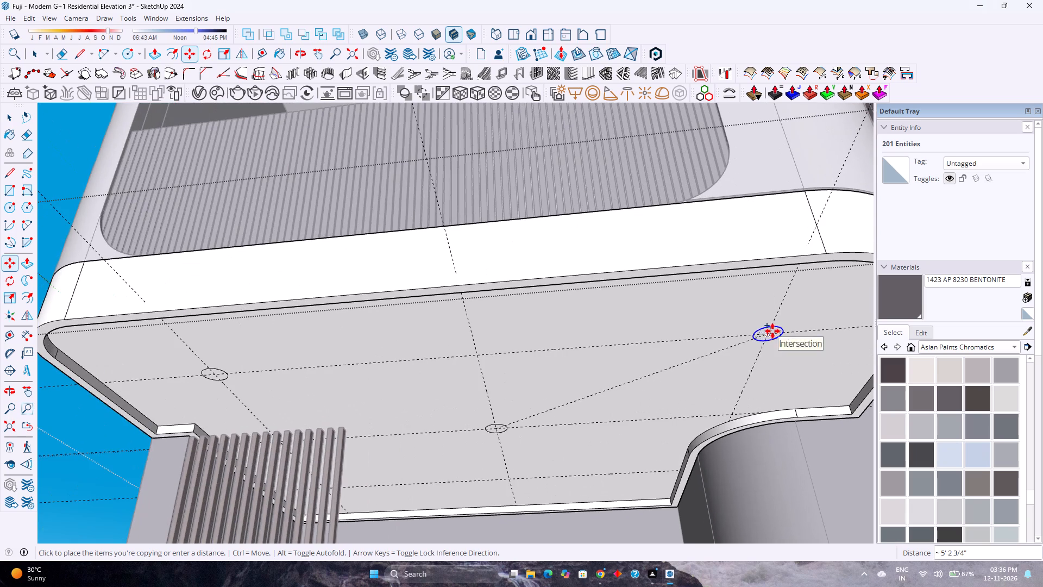
pyautogui.scroll(4, 770, 333)
pyautogui.click(769, 333)
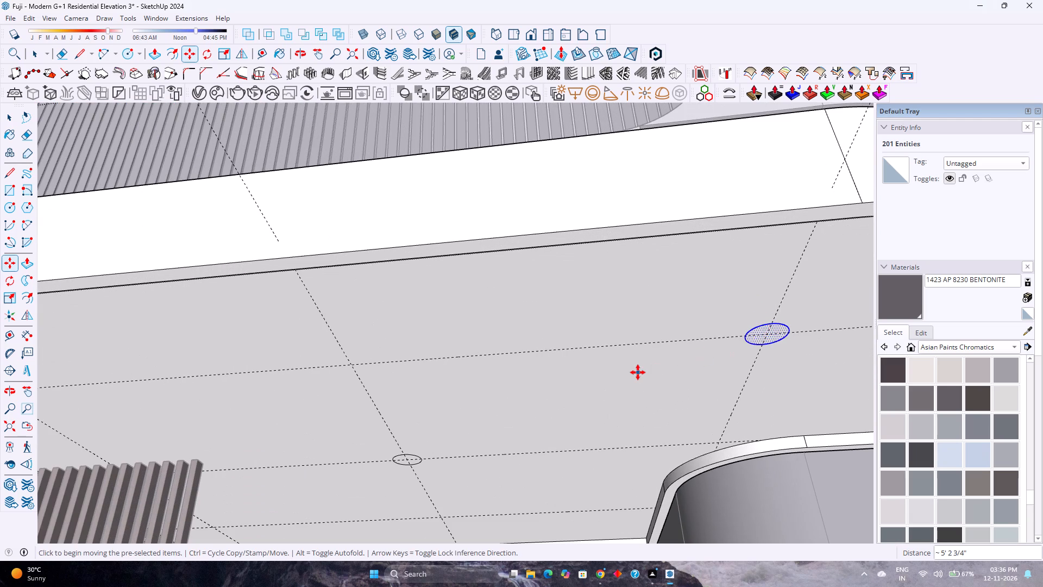
# Examine the triangular circle layout on the upper slab's recessed underside from several angles and against the whole elevation.
pyautogui.scroll(-7, 638, 372)
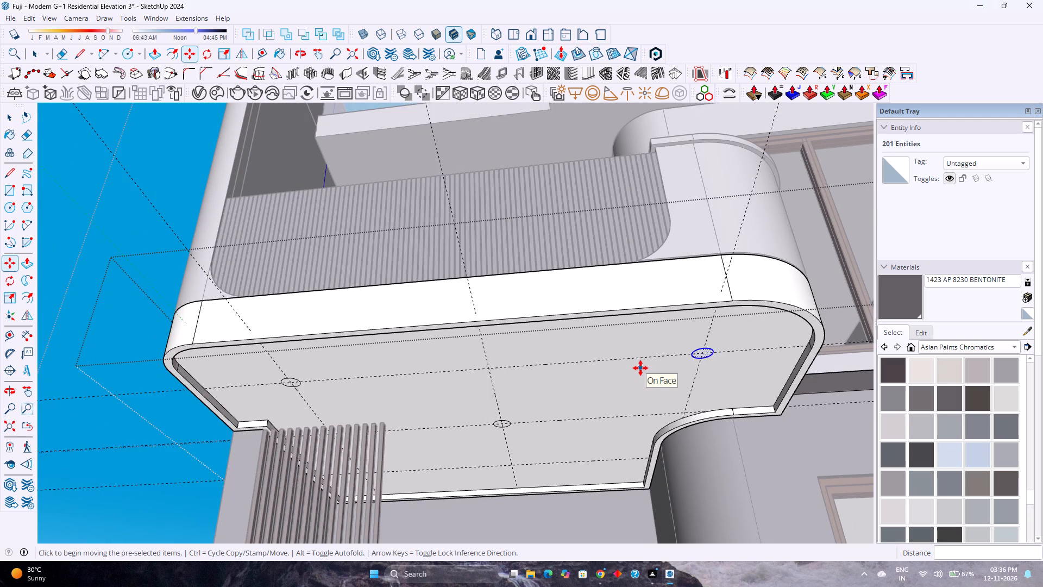
pyautogui.scroll(-12, 567, 371)
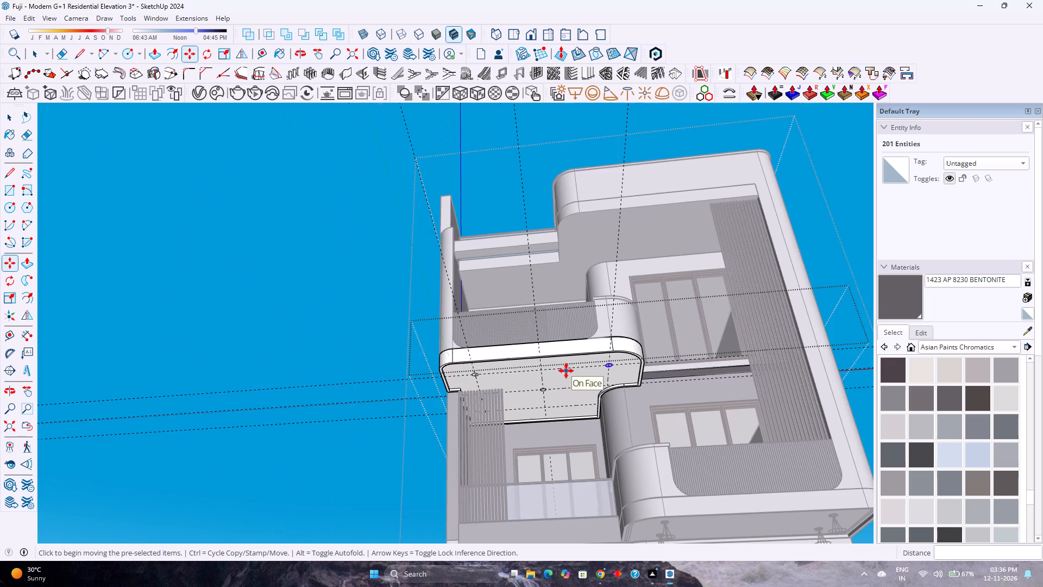
pyautogui.moveTo(566, 371); pyautogui.dragTo(527, 434, button='middle')
pyautogui.scroll(5, 522, 447)
pyautogui.moveTo(520, 453); pyautogui.dragTo(520, 451, button='middle')
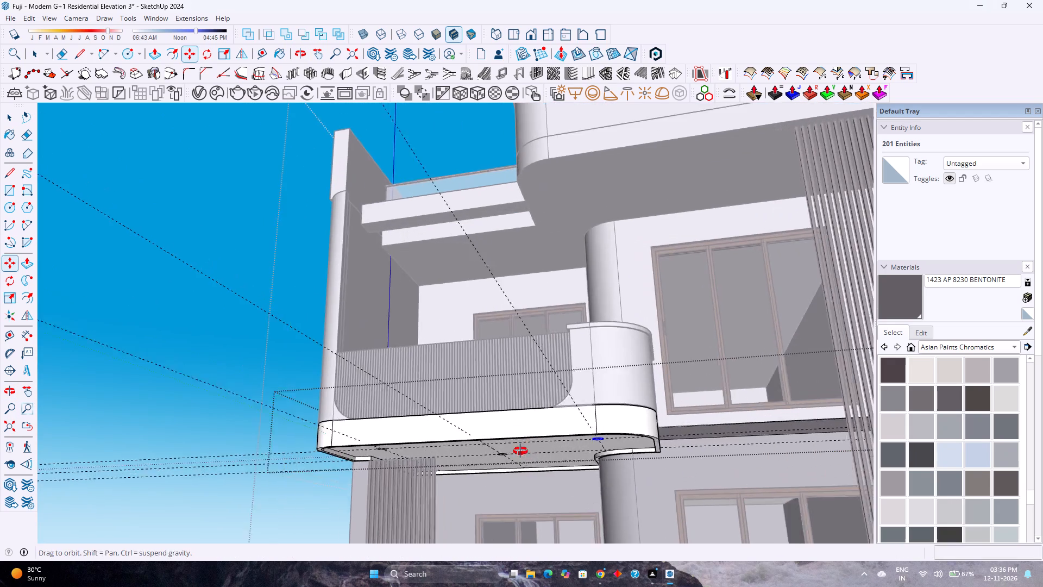
pyautogui.moveTo(520, 451); pyautogui.dragTo(543, 384, button='middle')
pyautogui.scroll(-8, 547, 382)
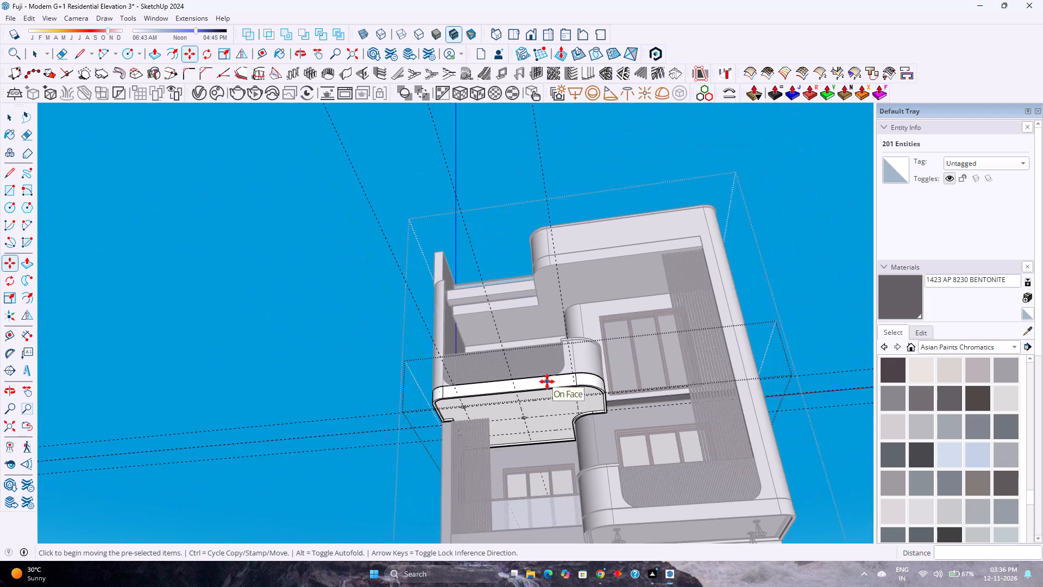
pyautogui.scroll(-1, 547, 382)
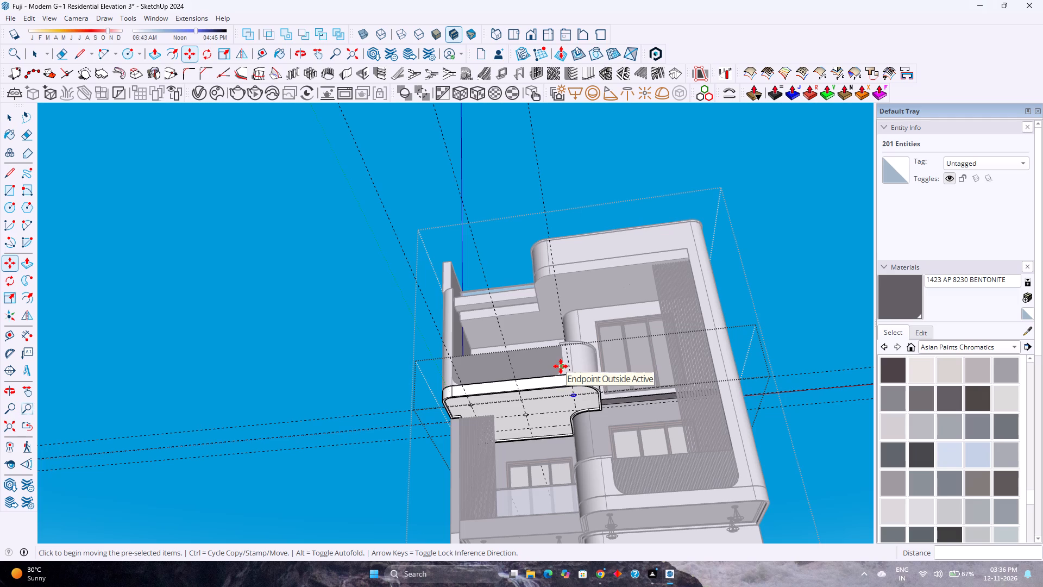
pyautogui.scroll(-5, 558, 367)
pyautogui.scroll(4, 558, 367)
pyautogui.scroll(-4, 558, 367)
pyautogui.scroll(4, 558, 367)
pyautogui.scroll(-4, 558, 367)
pyautogui.scroll(1, 558, 367)
pyautogui.press('space')
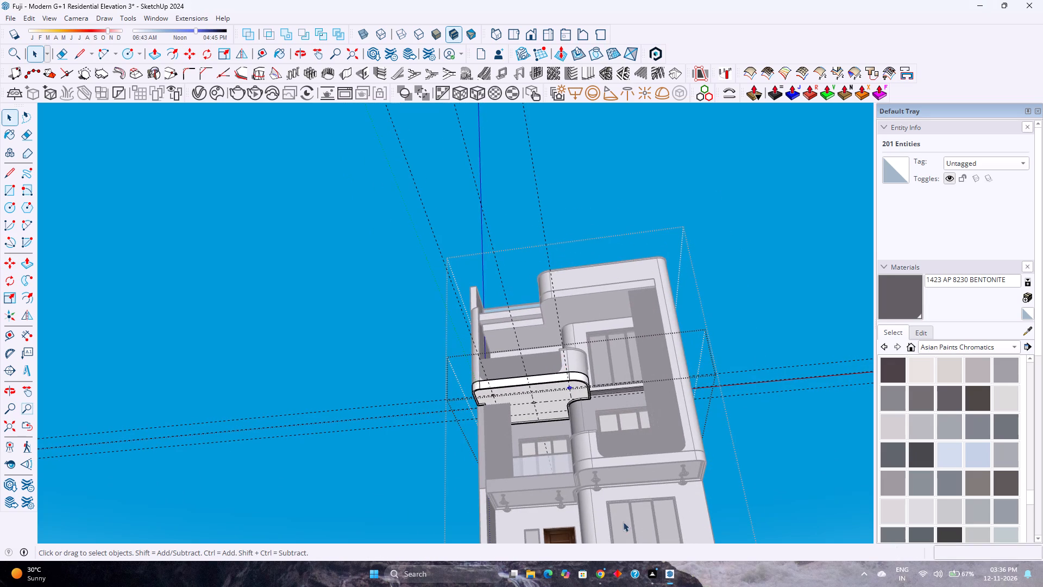
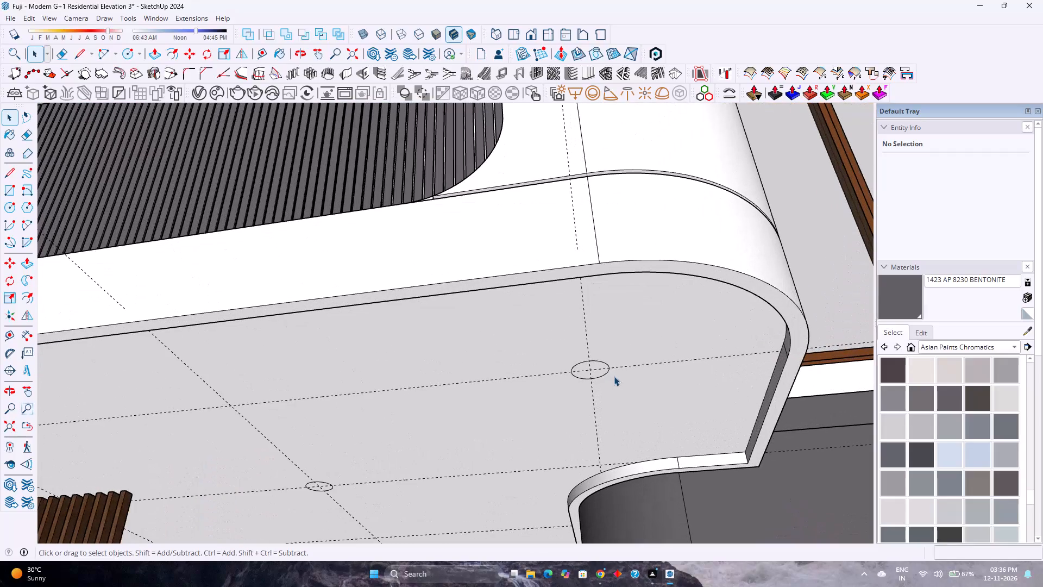
# Push the disc circle near the slab's curved front corner 3" into the upper slab's underside.
pyautogui.press('p')
pyautogui.press('space')
pyautogui.click(597, 372)
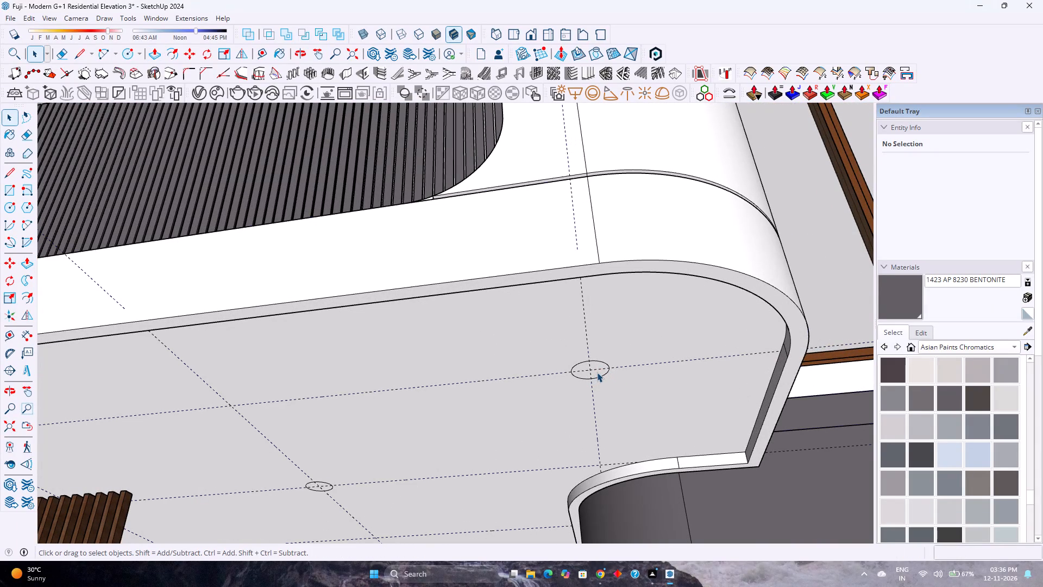
pyautogui.click(597, 372)
pyautogui.click(597, 374)
pyautogui.scroll(3, 597, 374)
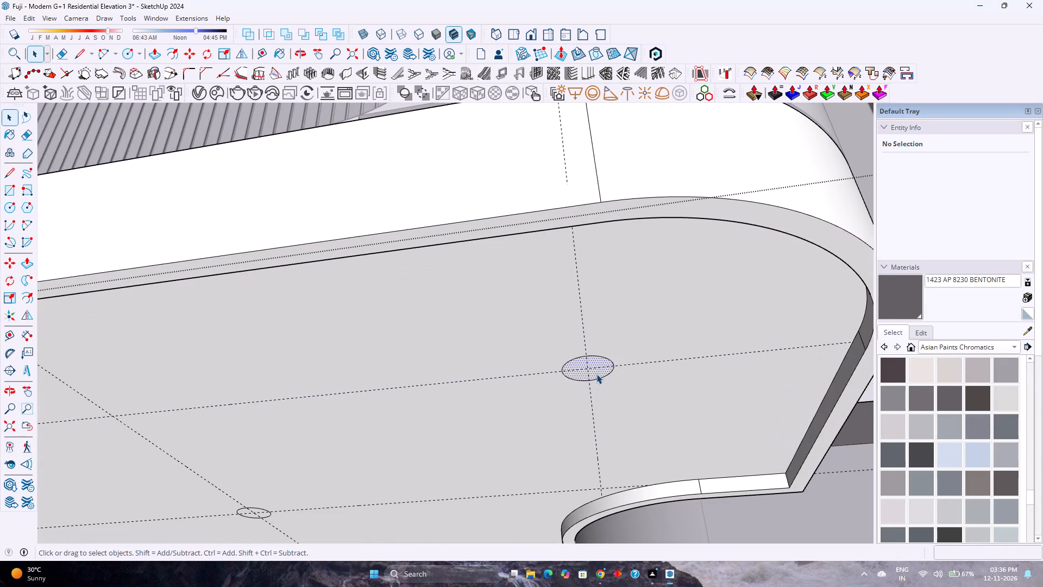
pyautogui.press('p')
pyautogui.click(596, 374)
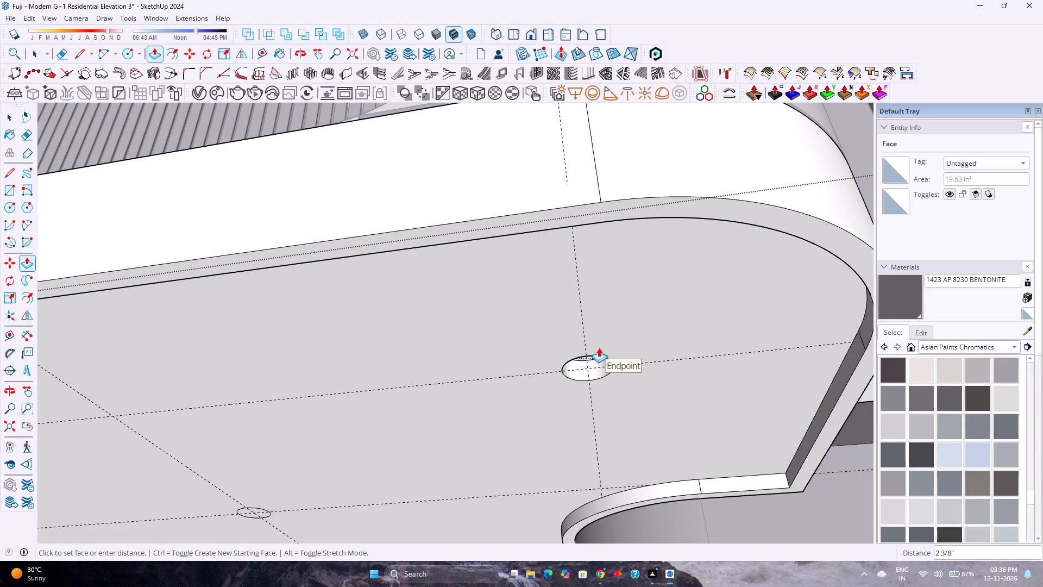
pyautogui.press('3')
pyautogui.press('Return')
# Repeat the 3" recess on the circle above the vertical louvres and on the centre circle.
pyautogui.scroll(-9, 594, 338)
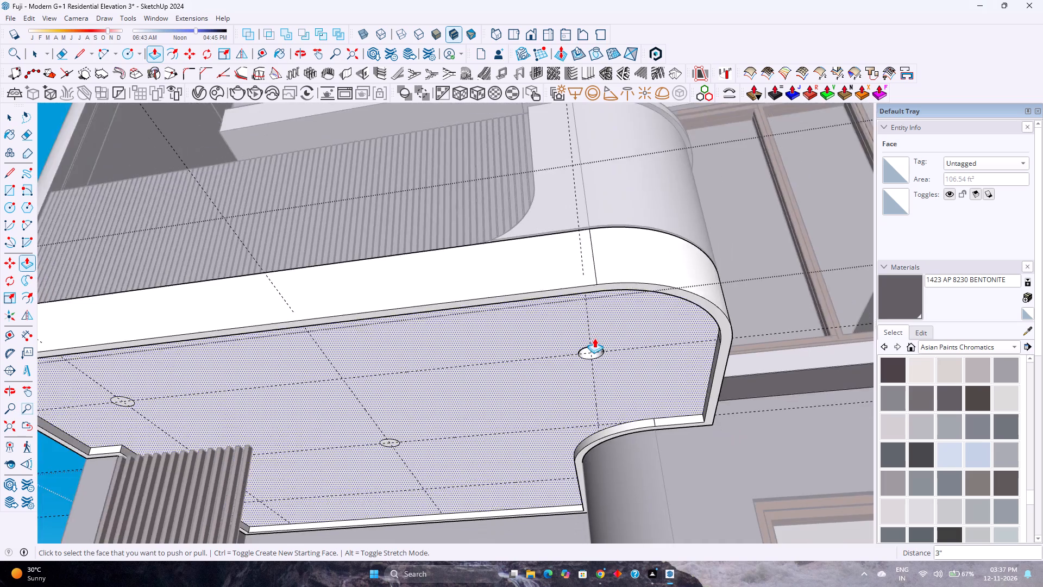
pyautogui.scroll(-2, 594, 338)
pyautogui.keyDown('shift'); pyautogui.moveTo(442, 373); pyautogui.dragTo(577, 329, button='middle'); pyautogui.keyUp('shift')
pyautogui.scroll(5, 348, 349)
pyautogui.doubleClick(358, 344)
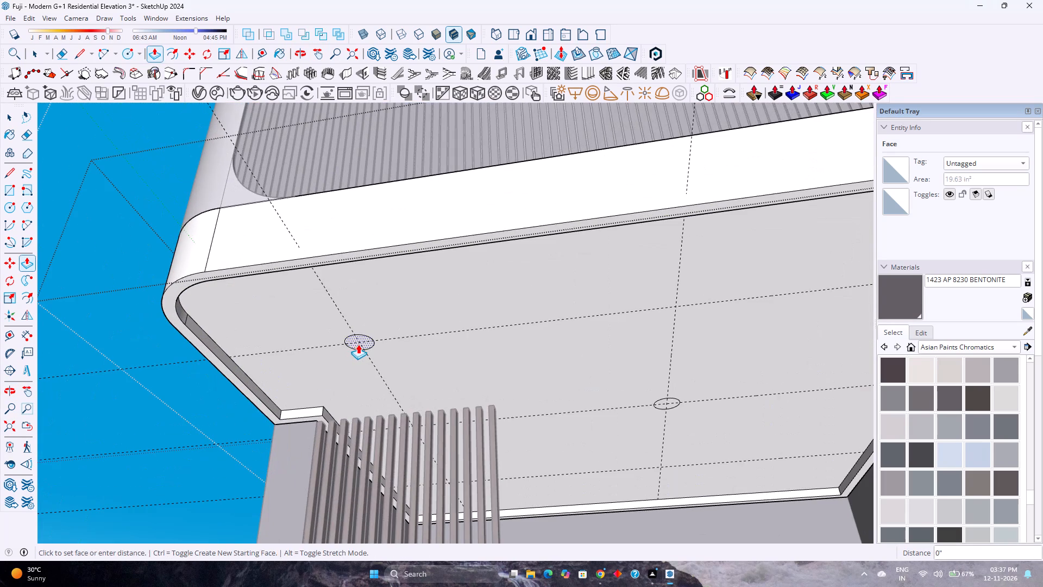
pyautogui.doubleClick(665, 404)
pyautogui.scroll(-3, 539, 391)
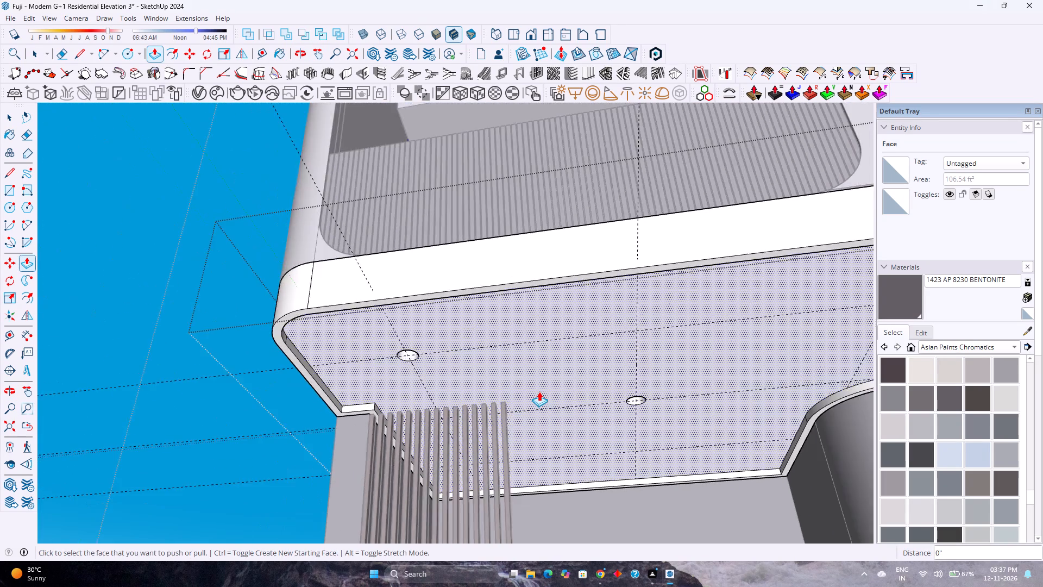
pyautogui.scroll(-20, 539, 391)
pyautogui.scroll(-1, 539, 391)
# Copy a spot-light fixture component from the lower balcony slab and paste it inside the upper slab's group.
pyautogui.press('space')
pyautogui.click(740, 463)
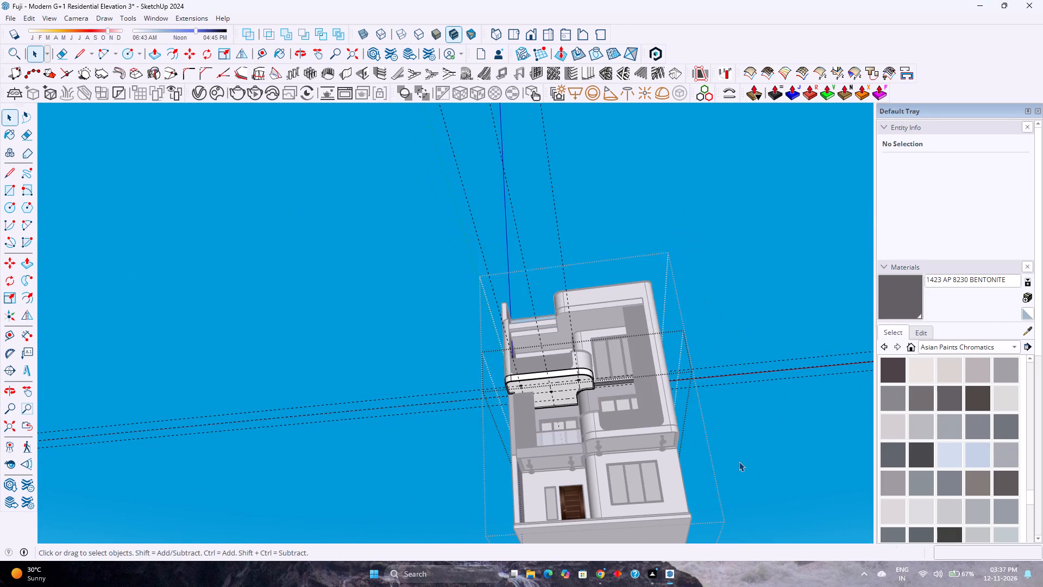
pyautogui.doubleClick(654, 441)
pyautogui.scroll(4, 654, 441)
pyautogui.click(665, 438)
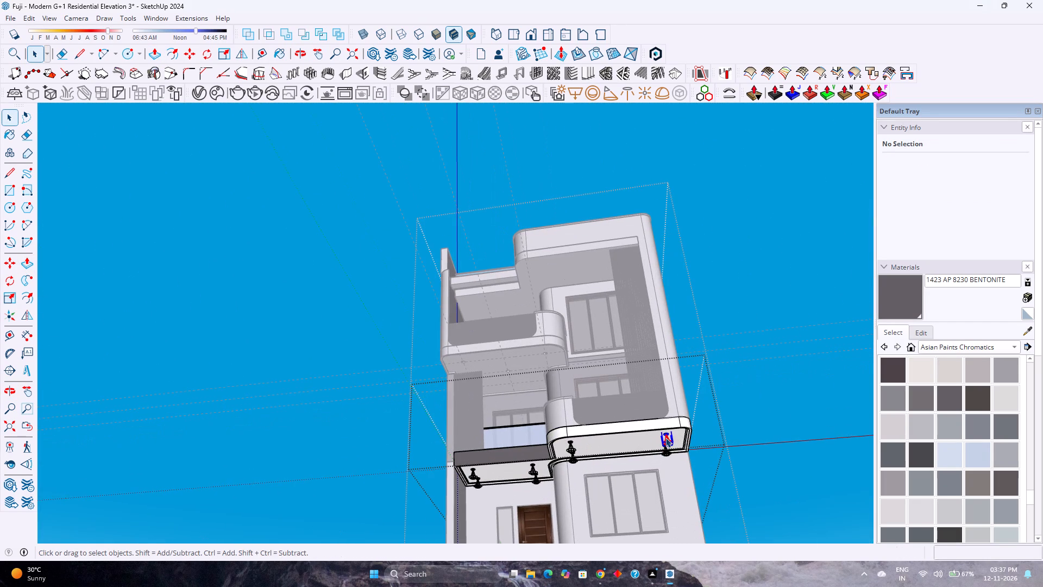
pyautogui.scroll(4, 665, 438)
pyautogui.hotkey('ctrl', 'c')
pyautogui.click(776, 344)
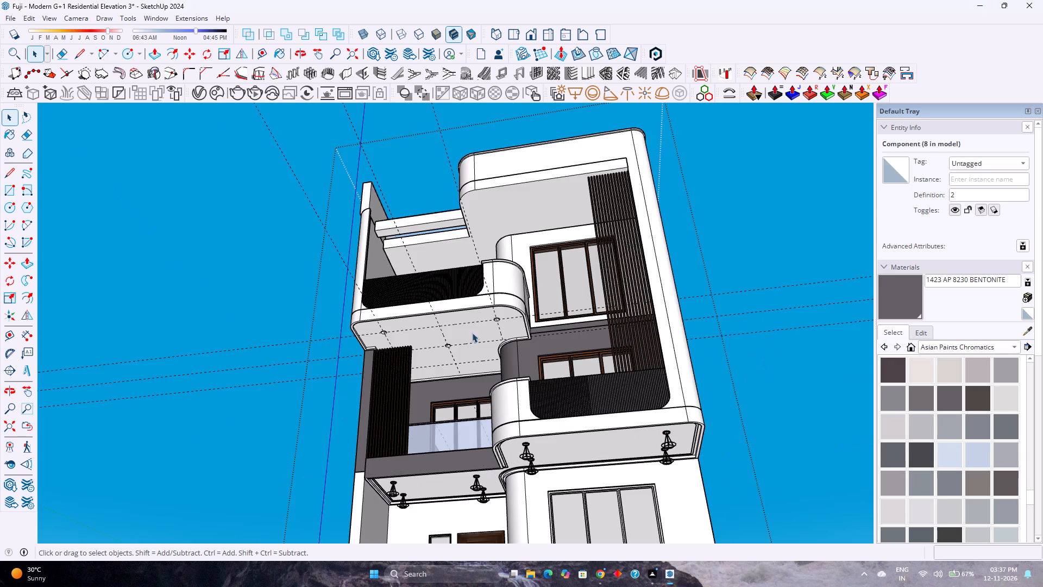
pyautogui.doubleClick(461, 323)
pyautogui.scroll(5, 461, 323)
pyautogui.hotkey('ctrl', 'v')
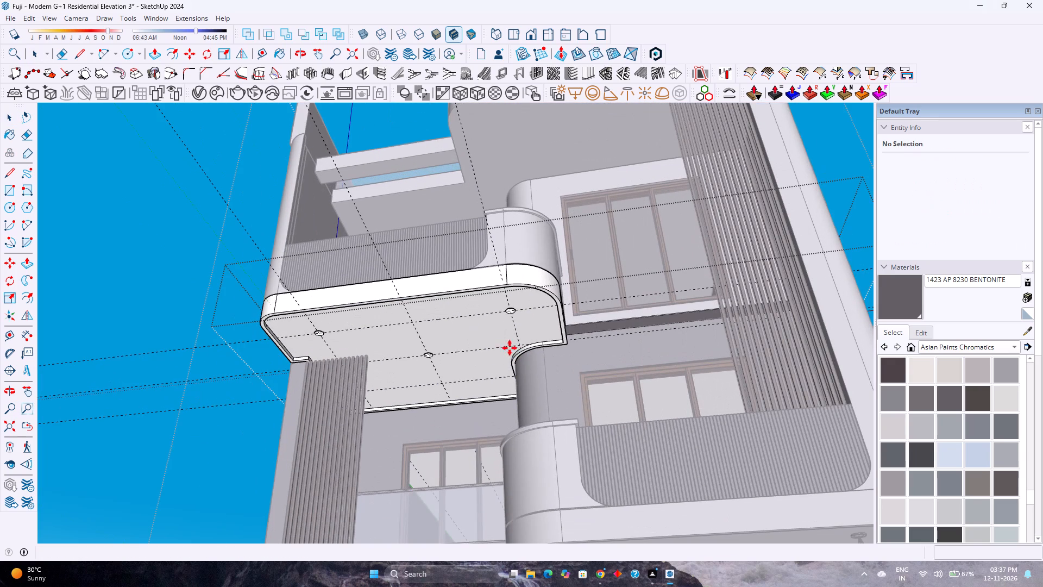
pyautogui.click(212, 452)
# Move the pasted fixture by its centre onto the middle of the recess above the vertical louvres.
pyautogui.scroll(9, 224, 438)
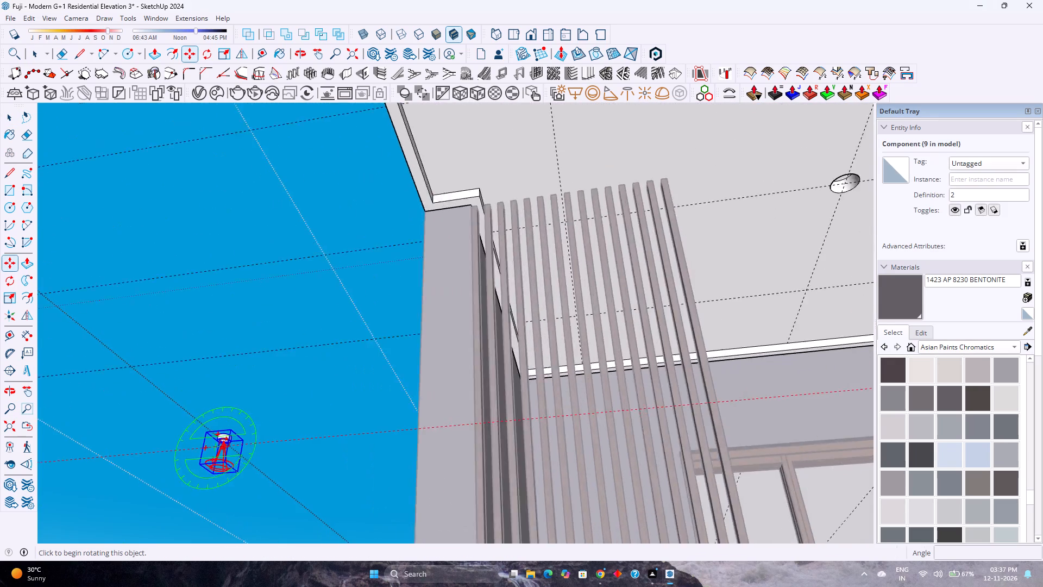
pyautogui.scroll(18, 224, 444)
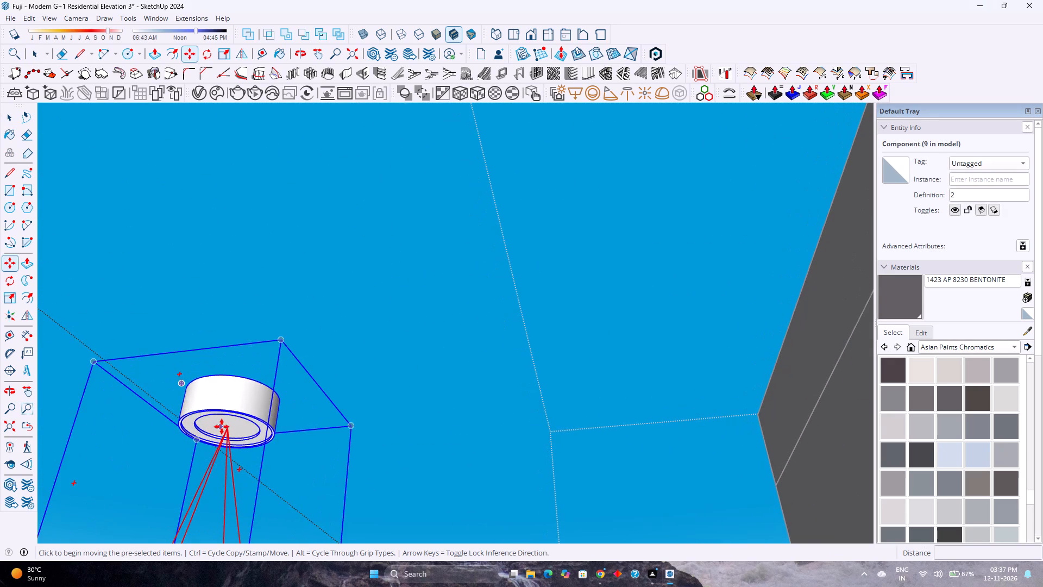
pyautogui.click(225, 427)
pyautogui.scroll(-12, 229, 423)
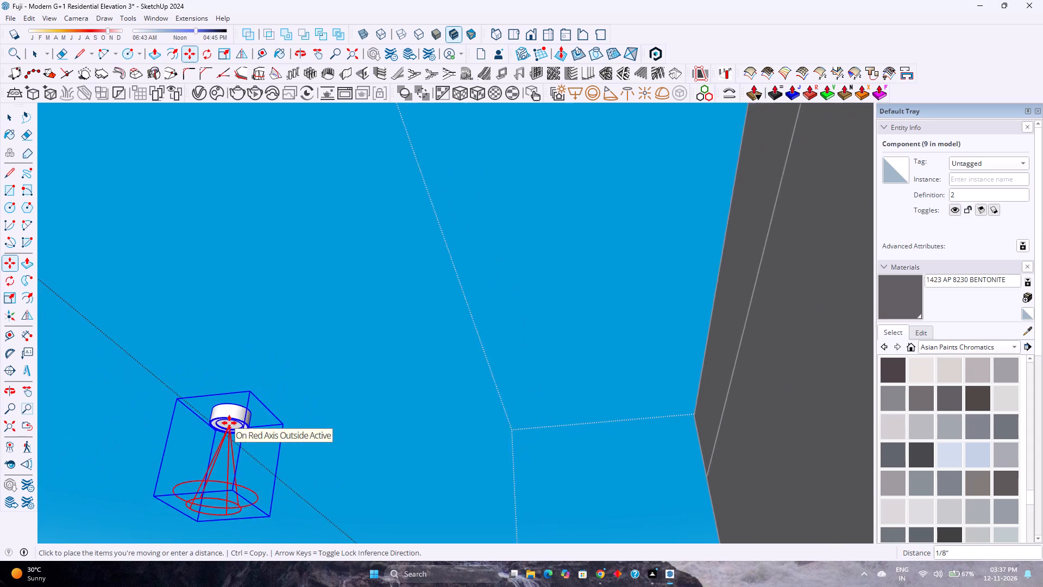
pyautogui.scroll(-17, 229, 423)
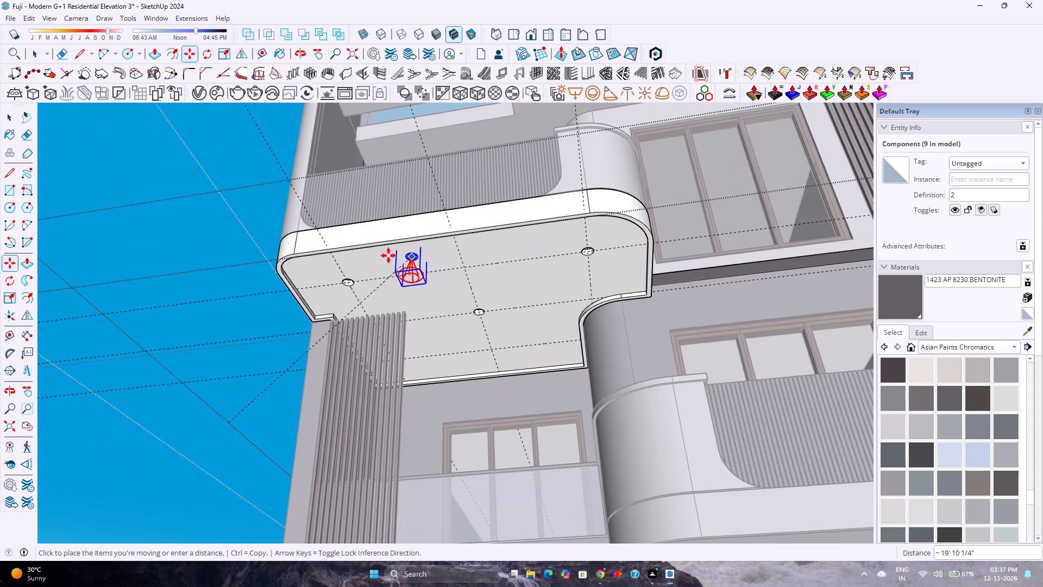
pyautogui.scroll(17, 342, 285)
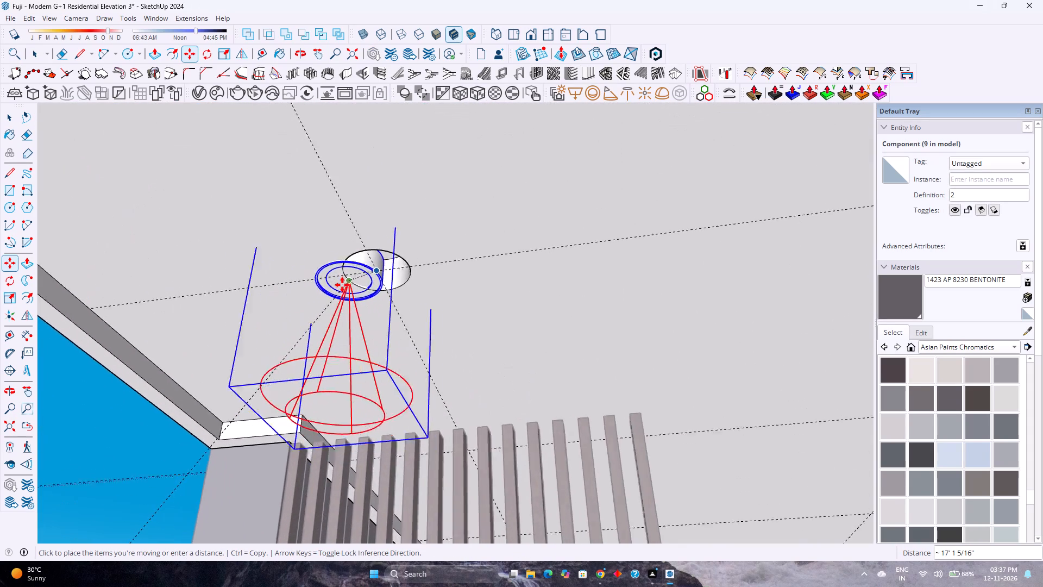
pyautogui.scroll(6, 342, 285)
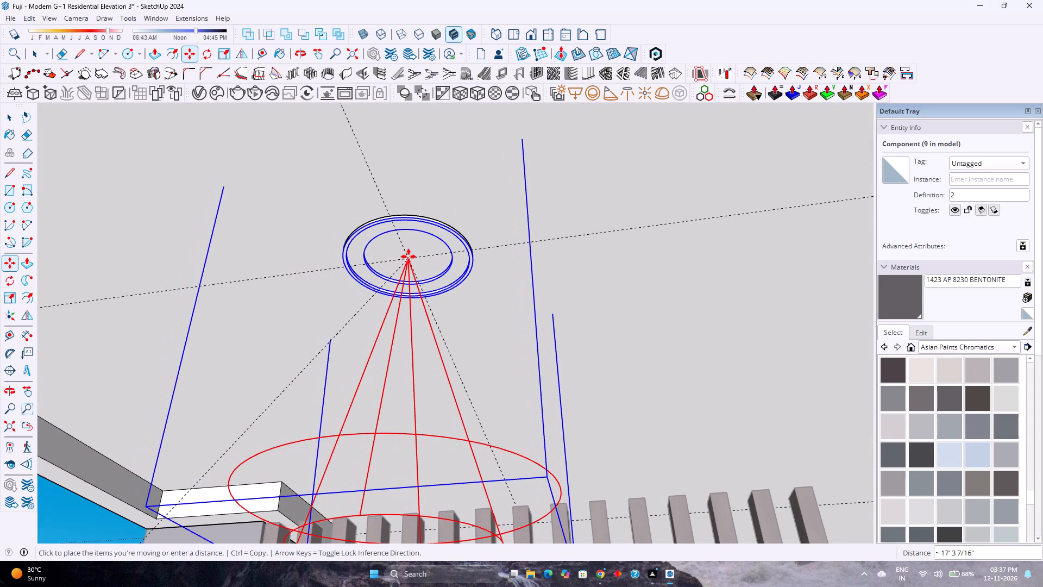
pyautogui.click(409, 257)
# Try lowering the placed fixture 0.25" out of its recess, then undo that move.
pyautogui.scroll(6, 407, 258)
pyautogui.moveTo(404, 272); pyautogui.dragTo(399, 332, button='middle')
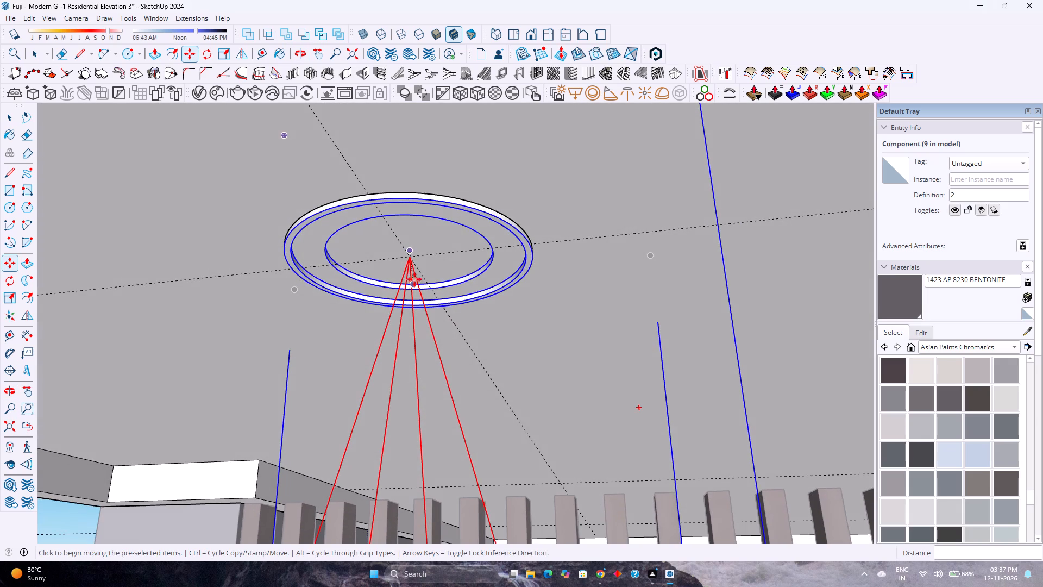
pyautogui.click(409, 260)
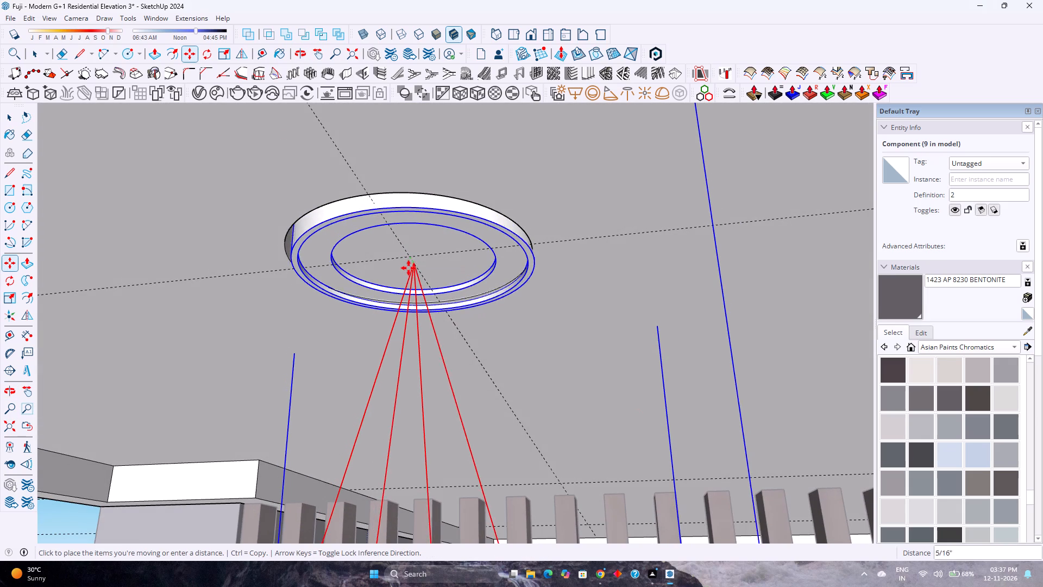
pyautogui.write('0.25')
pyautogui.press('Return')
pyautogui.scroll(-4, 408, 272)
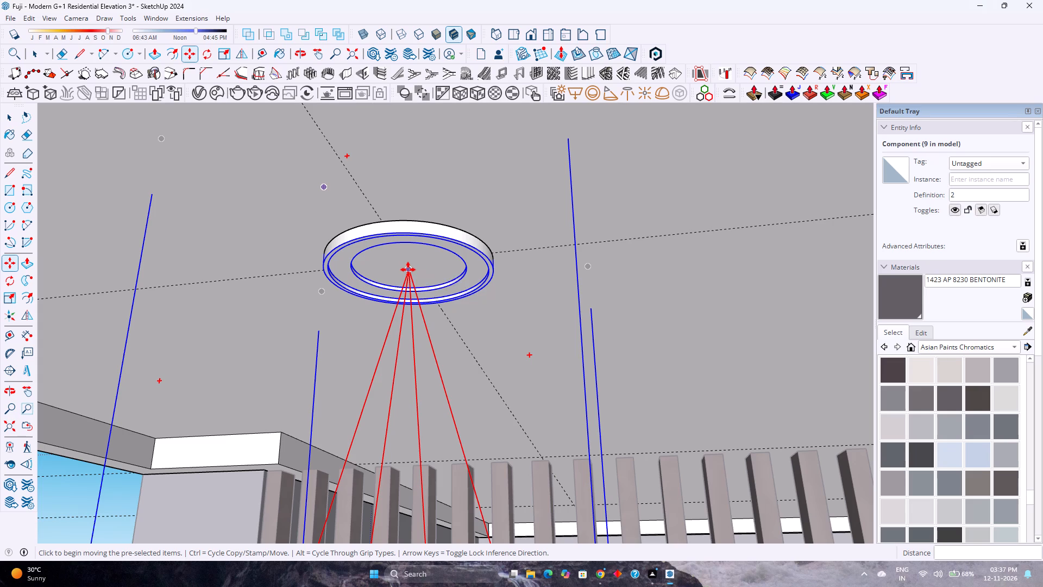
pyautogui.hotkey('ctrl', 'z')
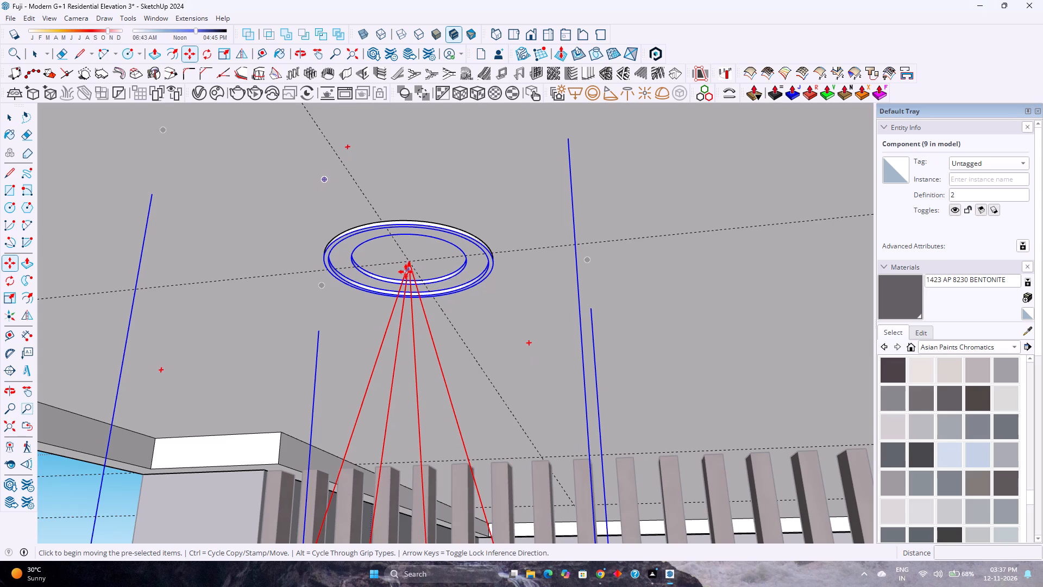
# Copy the fixture by its centre from the recess above the louvres into the centre recess.
pyautogui.click(410, 264)
pyautogui.scroll(-3, 406, 266)
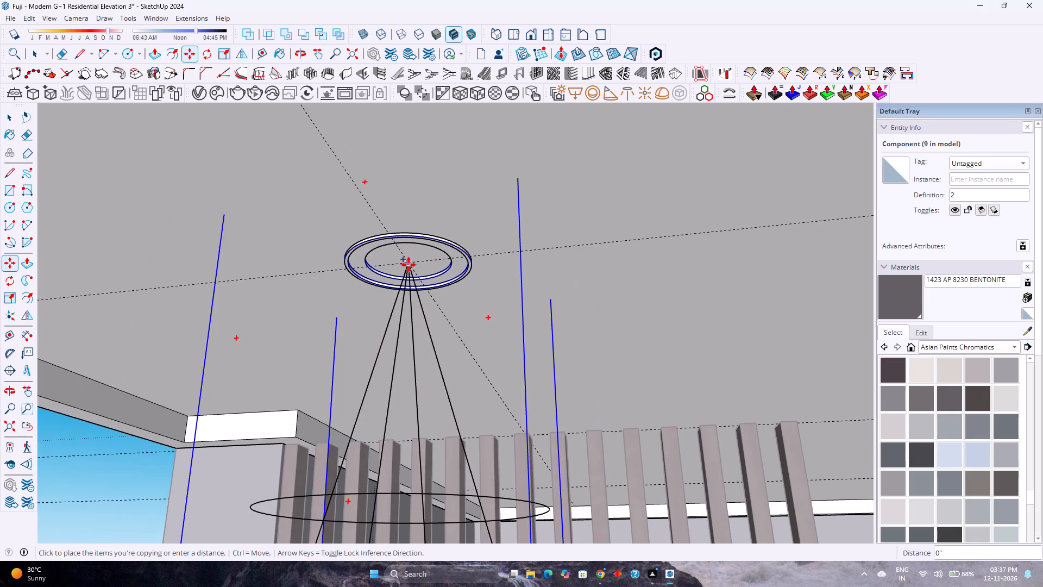
pyautogui.scroll(-8, 500, 283)
pyautogui.keyDown('shift'); pyautogui.moveTo(654, 297); pyautogui.dragTo(274, 250, button='middle'); pyautogui.keyUp('shift')
pyautogui.keyDown('shift'); pyautogui.middleClick(274, 250); pyautogui.keyUp('shift')
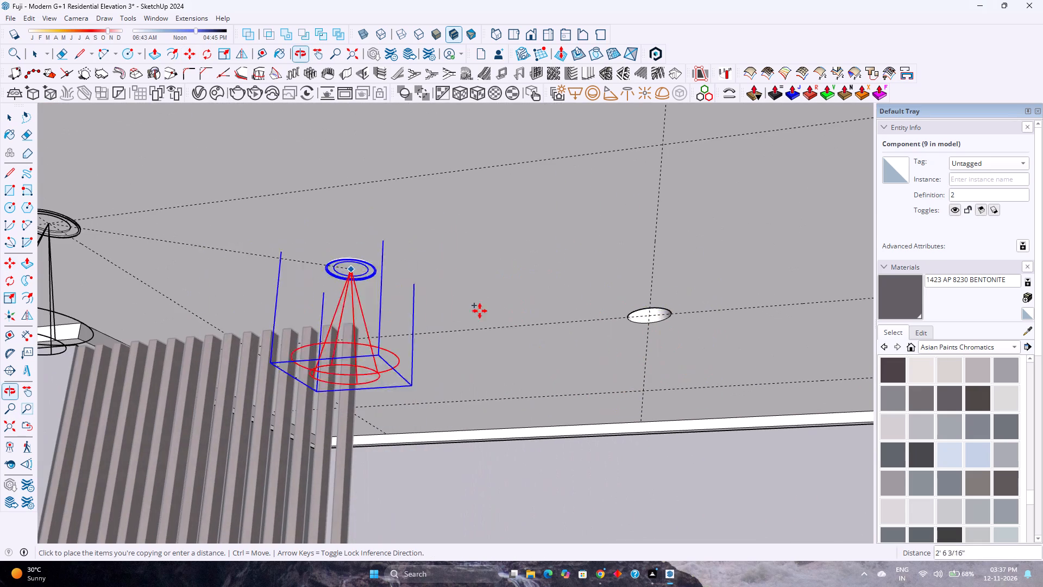
pyautogui.scroll(10, 637, 328)
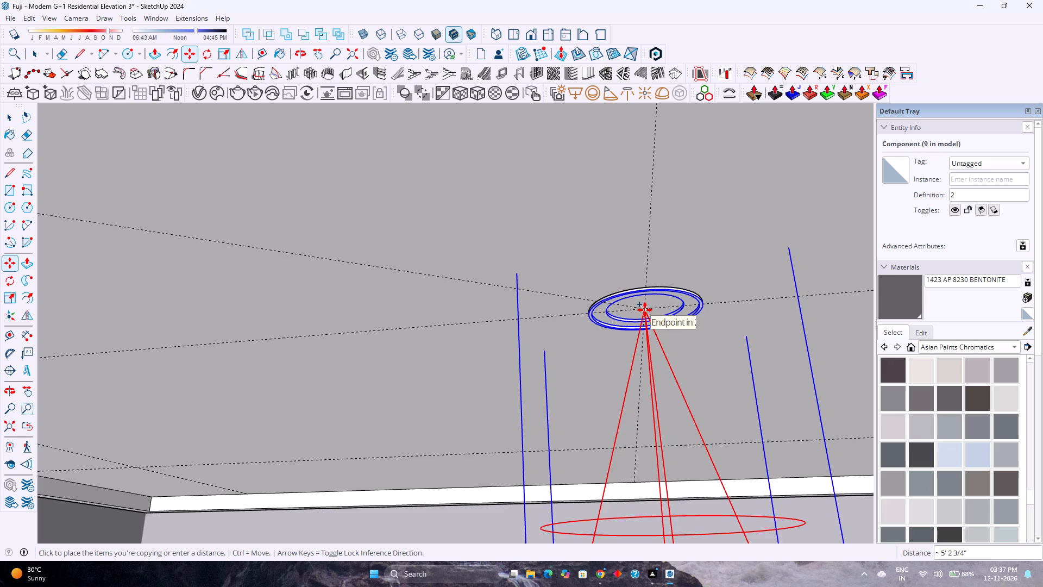
pyautogui.click(645, 310)
# Copy the fixture by its centre from the centre recess into the recess near the curved front corner.
pyautogui.click(646, 308)
pyautogui.scroll(-4, 646, 316)
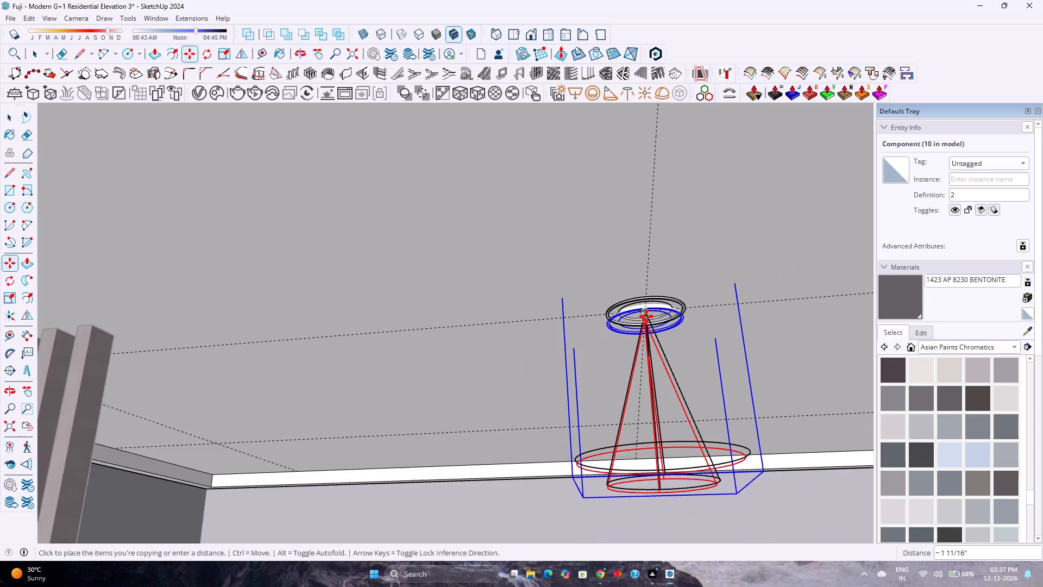
pyautogui.scroll(-15, 646, 316)
pyautogui.keyDown('shift'); pyautogui.moveTo(661, 302); pyautogui.dragTo(412, 315, button='middle'); pyautogui.keyUp('shift')
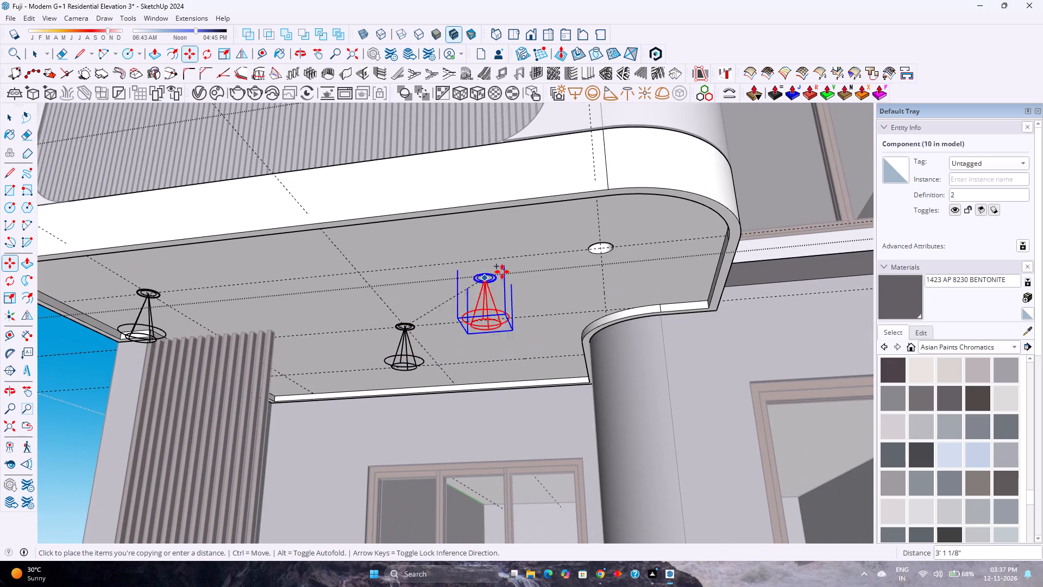
pyautogui.scroll(12, 599, 249)
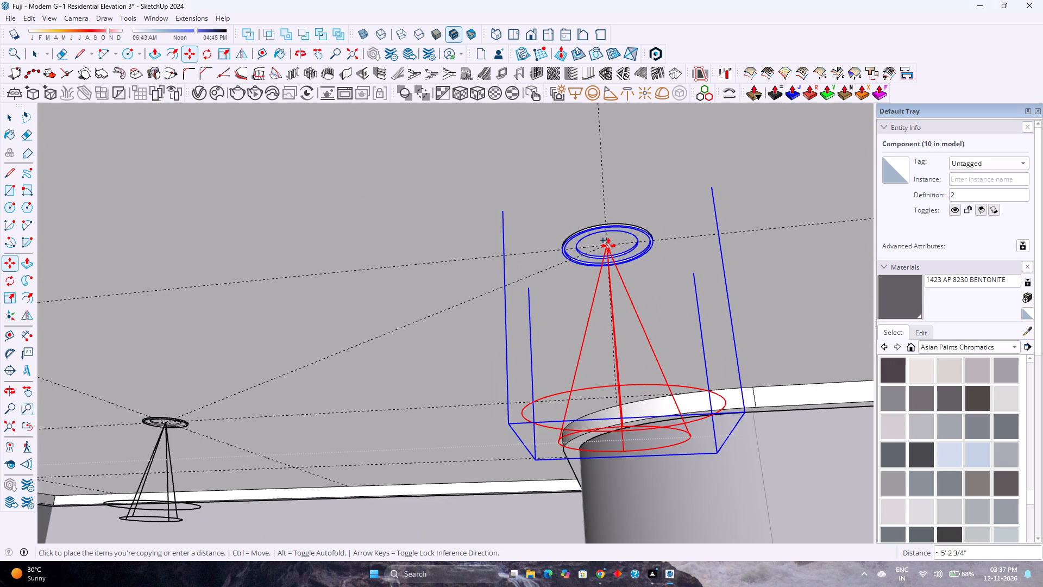
pyautogui.click(608, 246)
# Select all instances of the fixture in the upper slab's group and lower them together 0.5" along the vertical axis.
pyautogui.press('space')
pyautogui.rightClick(605, 254)
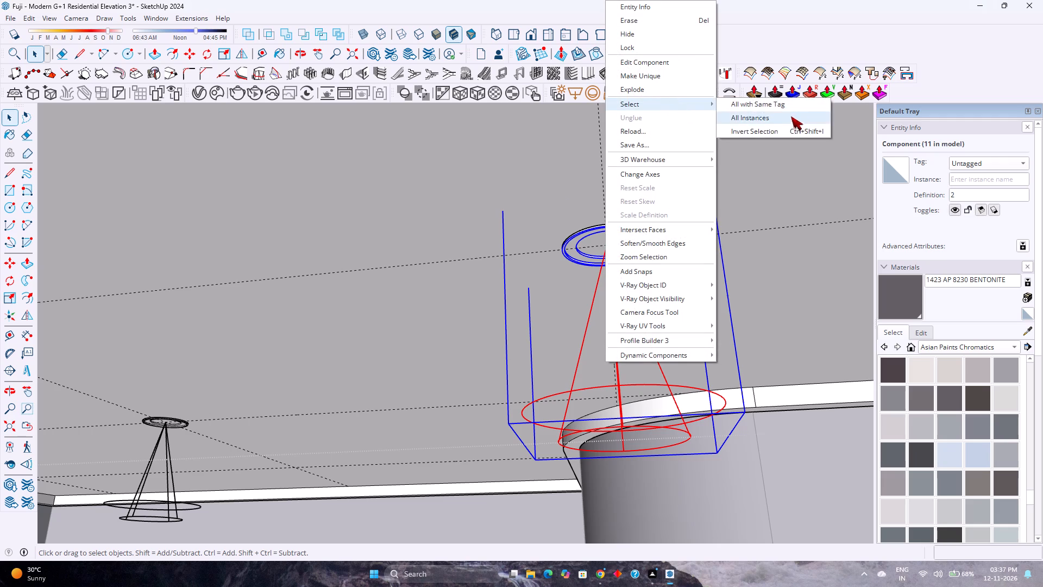
pyautogui.click(790, 118)
pyautogui.press('m')
pyautogui.scroll(3, 608, 247)
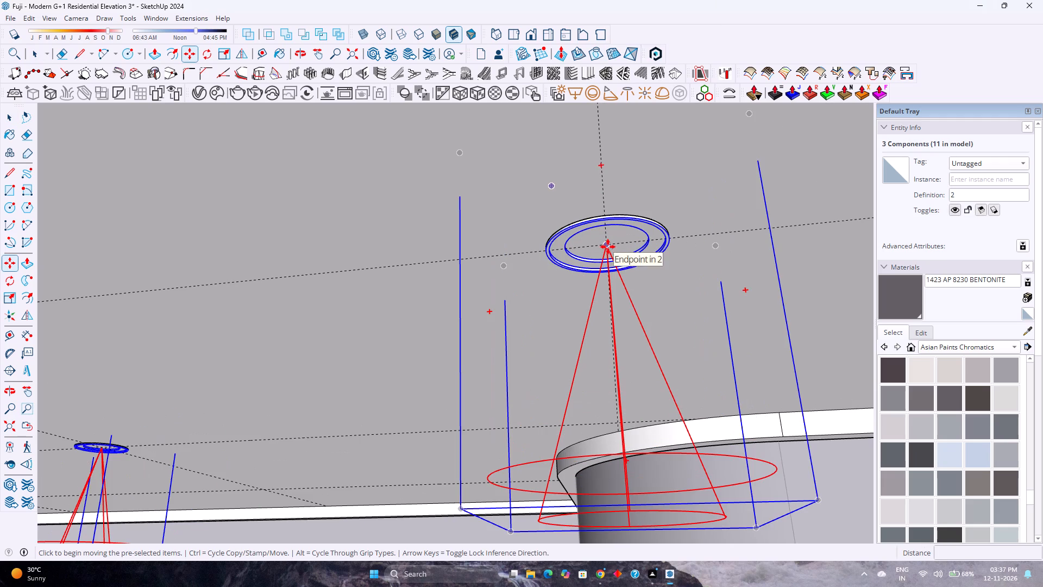
pyautogui.click(608, 247)
pyautogui.press('Up')
pyautogui.write('0.')
pyautogui.press('5')
pyautogui.press('Return')
pyautogui.scroll(-4, 612, 268)
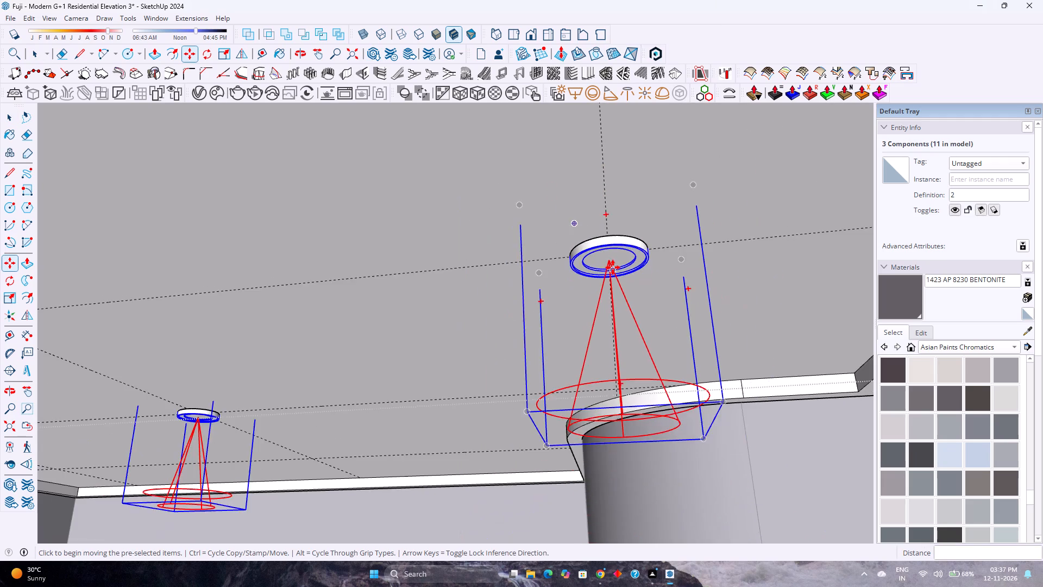
pyautogui.scroll(-20, 613, 267)
pyautogui.scroll(-3, 613, 267)
# Leave the slab's group and delete all construction guides from the model.
pyautogui.press('space')
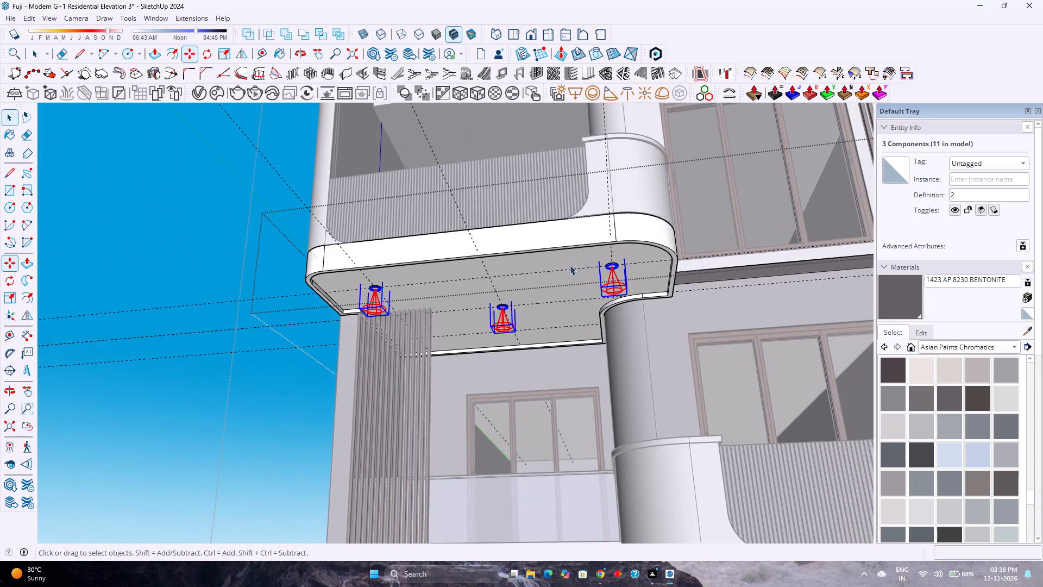
pyautogui.scroll(-4, 534, 266)
pyautogui.press('Escape')
pyautogui.scroll(-4, 532, 266)
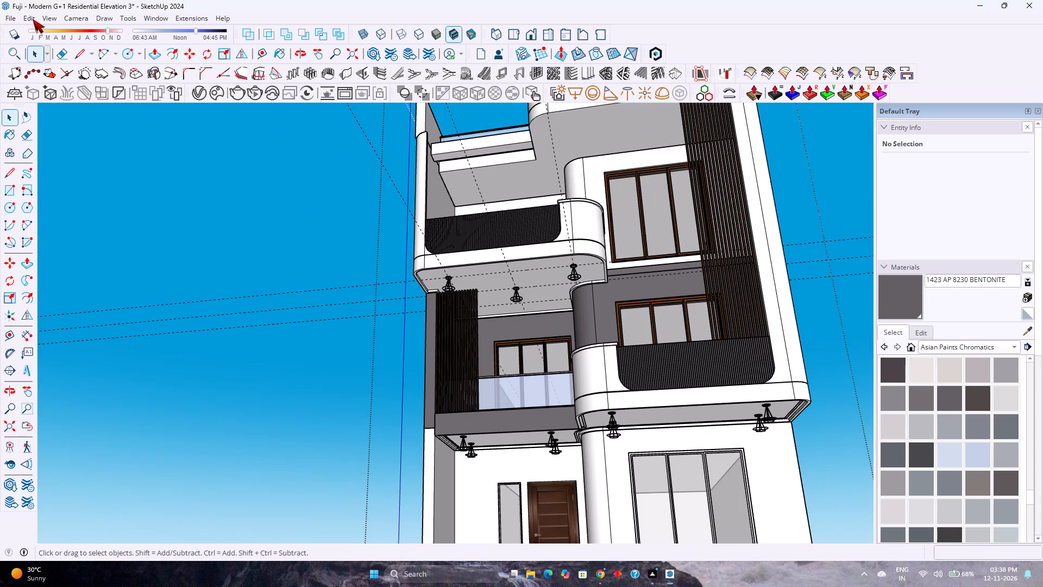
pyautogui.click(33, 19)
pyautogui.click(68, 127)
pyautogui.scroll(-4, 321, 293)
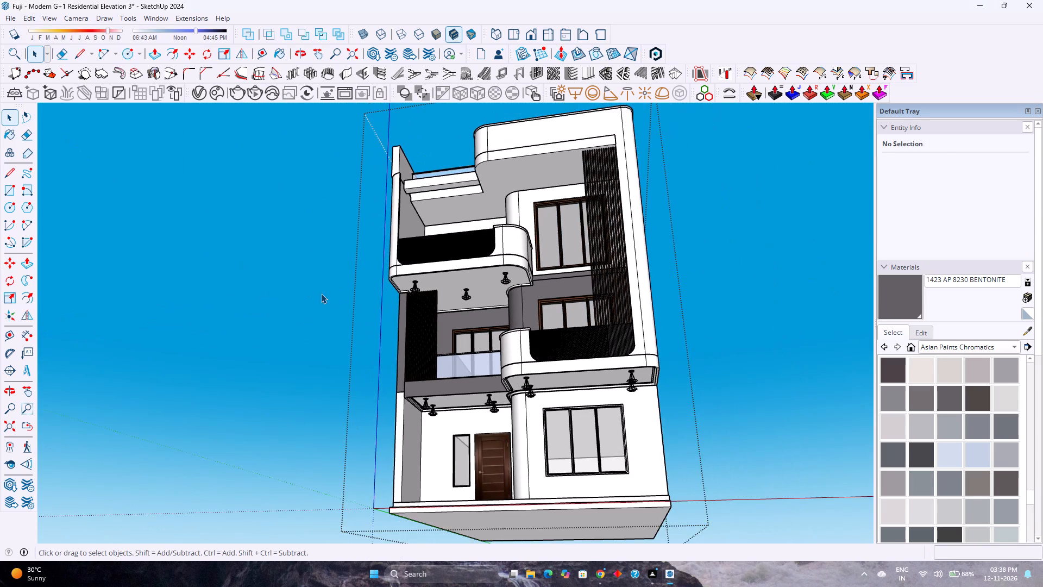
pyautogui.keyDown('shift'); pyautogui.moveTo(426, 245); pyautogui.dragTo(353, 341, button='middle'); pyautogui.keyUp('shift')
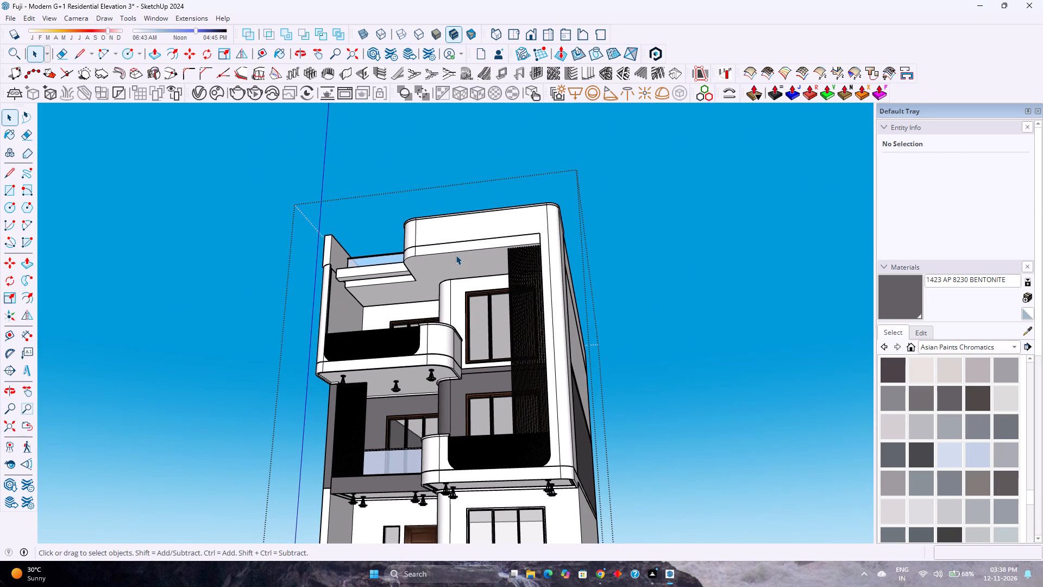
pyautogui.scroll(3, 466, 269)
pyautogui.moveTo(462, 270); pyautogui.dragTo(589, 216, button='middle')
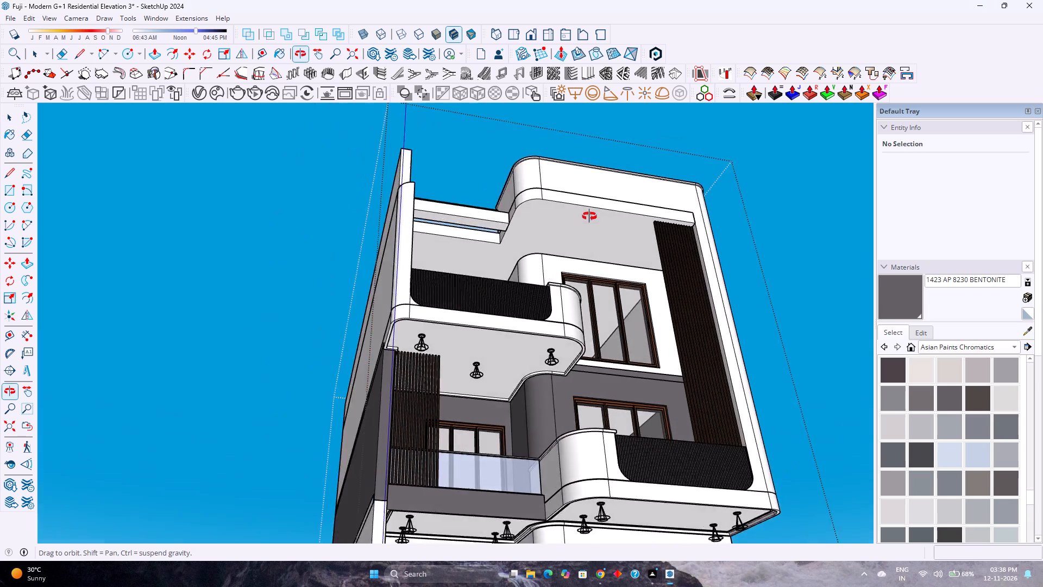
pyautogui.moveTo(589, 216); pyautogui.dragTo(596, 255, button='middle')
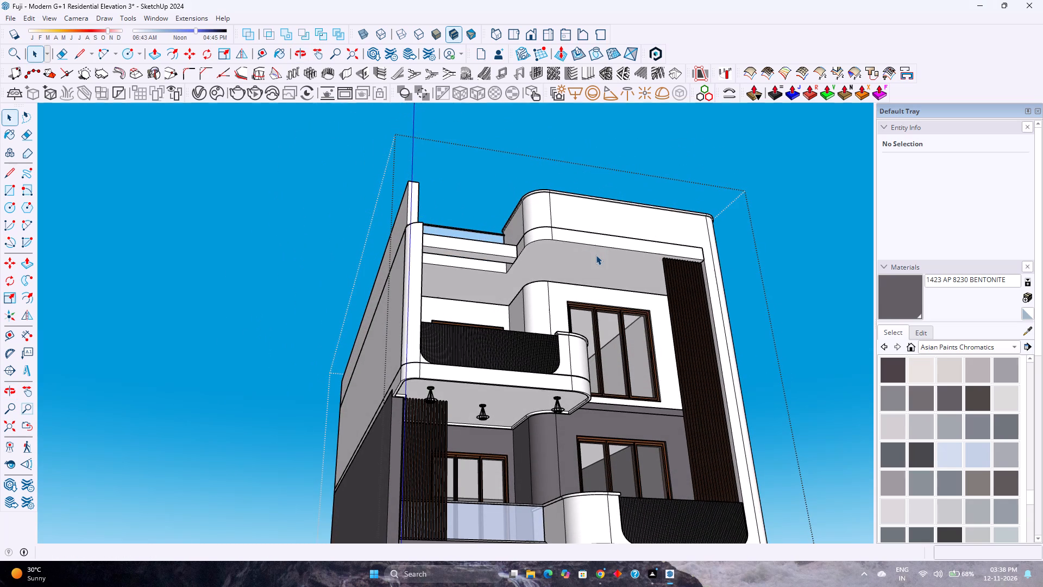
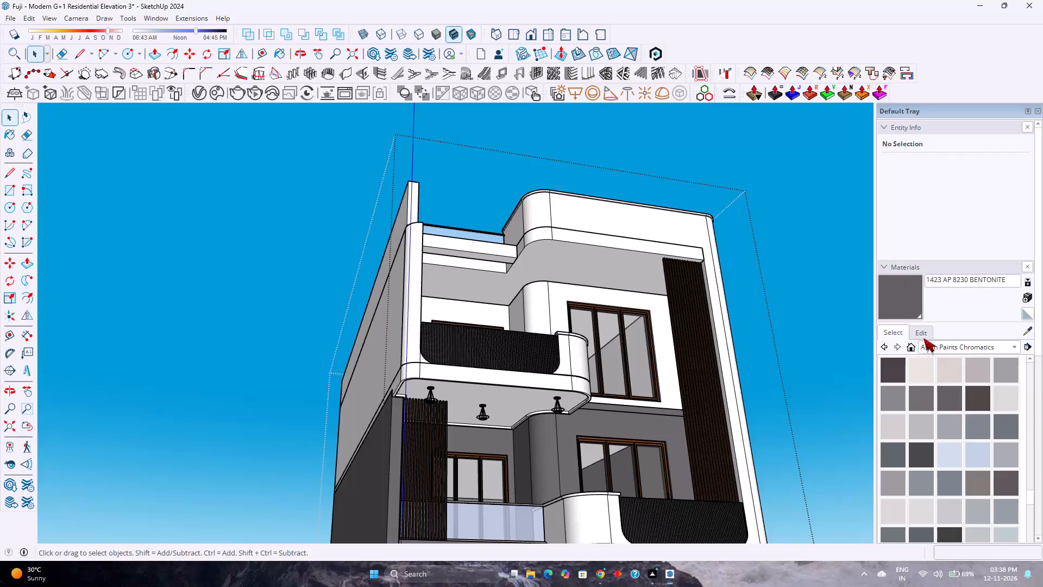
# Darken the 1423 AP 8230 BENTONITE material by setting its lightness to 30.
pyautogui.click(923, 336)
pyautogui.moveTo(926, 431); pyautogui.dragTo(921, 435)
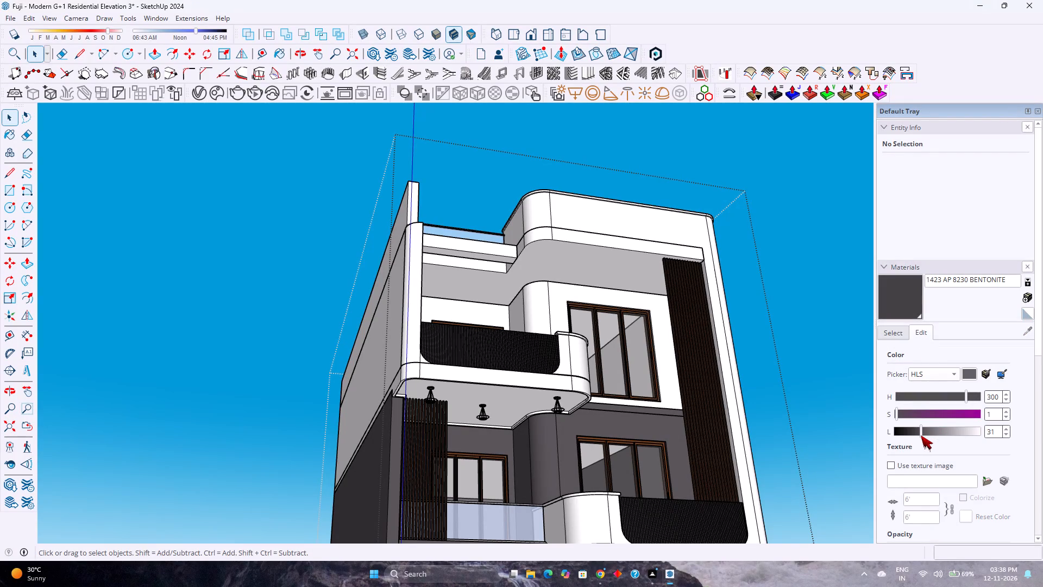
pyautogui.moveTo(921, 435); pyautogui.dragTo(921, 436)
pyautogui.doubleClick(1006, 433)
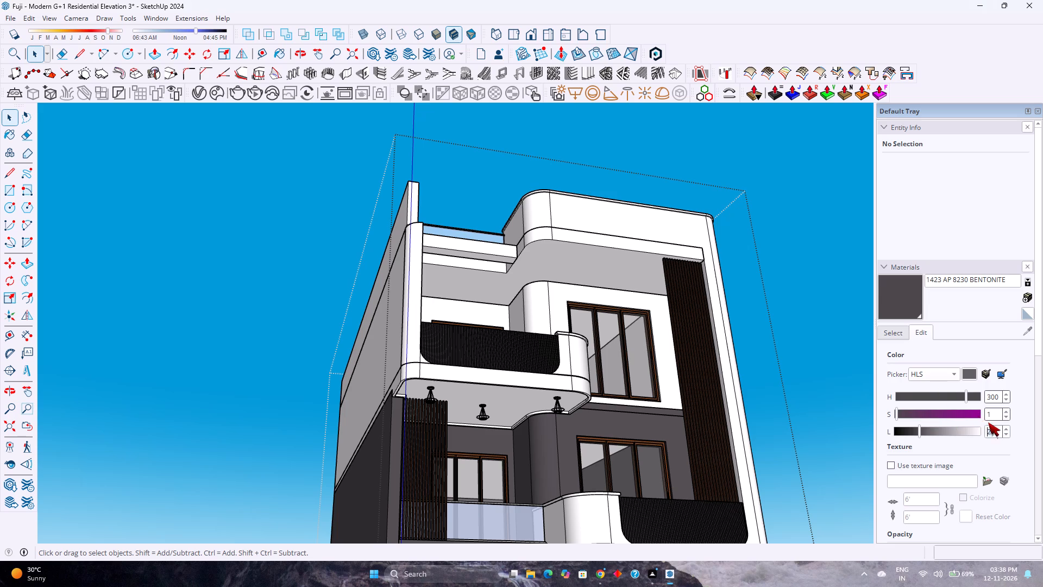
pyautogui.click(1007, 429)
# Select the whole projecting beam in front of the terrace glass railing and paint it with 1423 AP 8230 BENTONITE.
pyautogui.click(556, 349)
pyautogui.scroll(2, 573, 259)
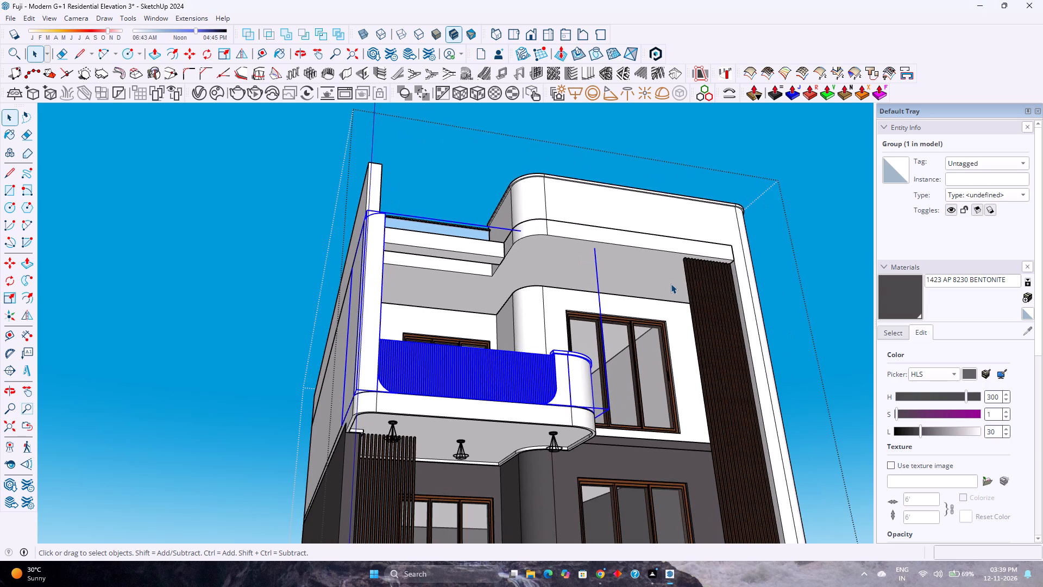
pyautogui.doubleClick(671, 284)
pyautogui.scroll(5, 648, 285)
pyautogui.click(648, 285)
pyautogui.scroll(2, 441, 277)
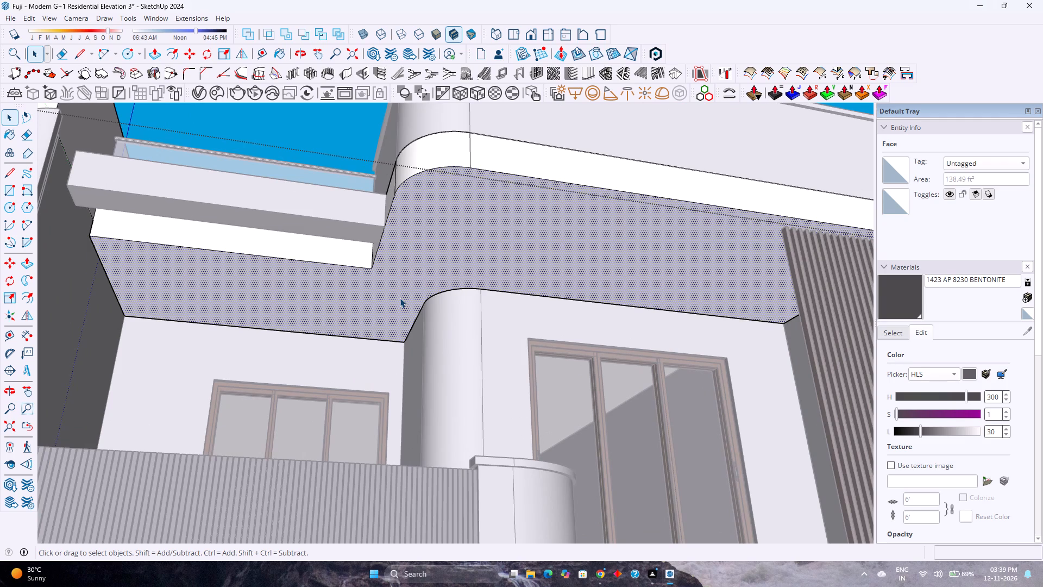
pyautogui.click(298, 211)
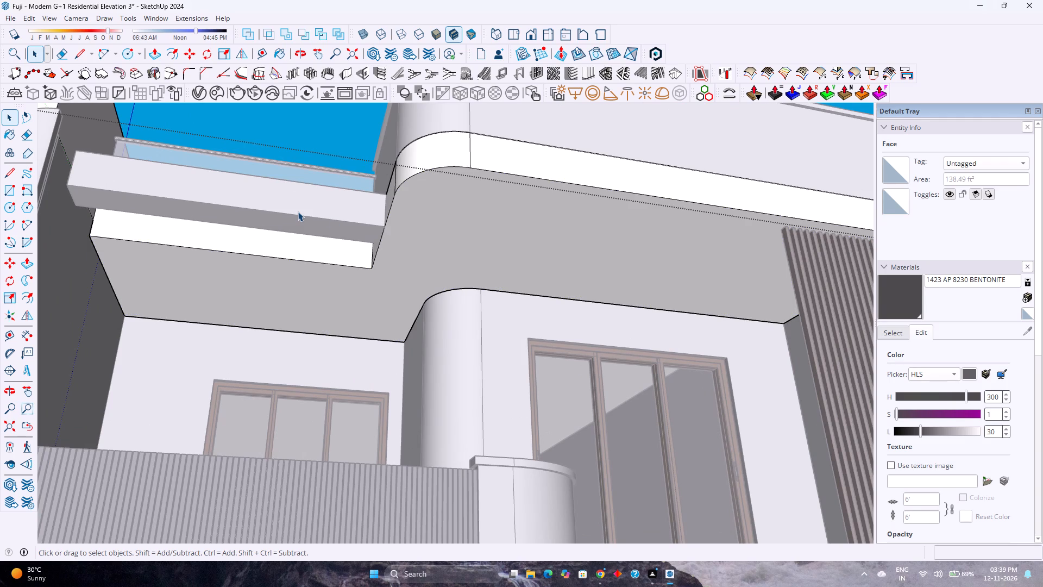
pyautogui.press('Escape')
pyautogui.click(295, 220)
pyautogui.tripleClick(295, 220)
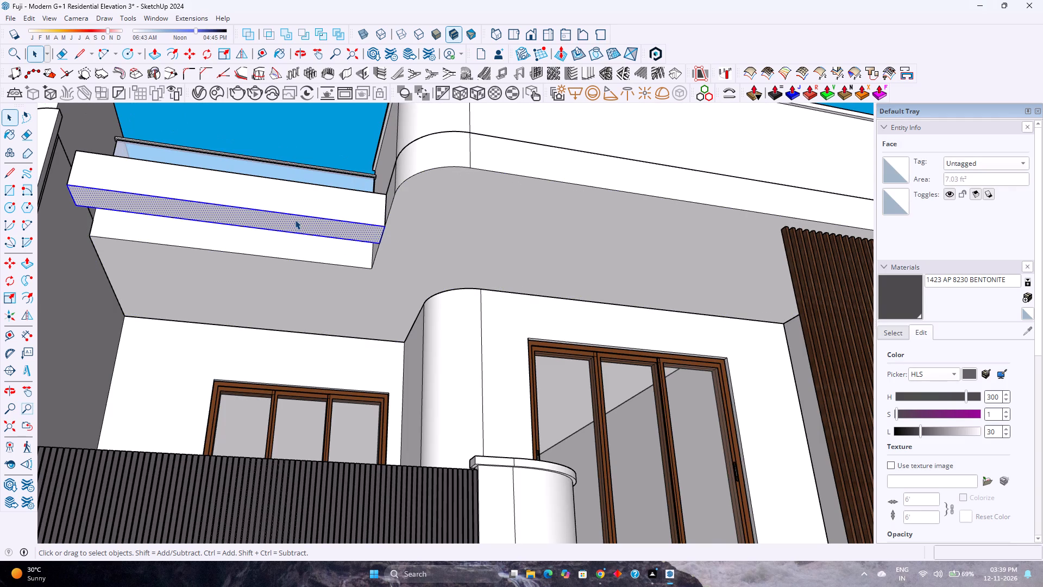
pyautogui.click(890, 301)
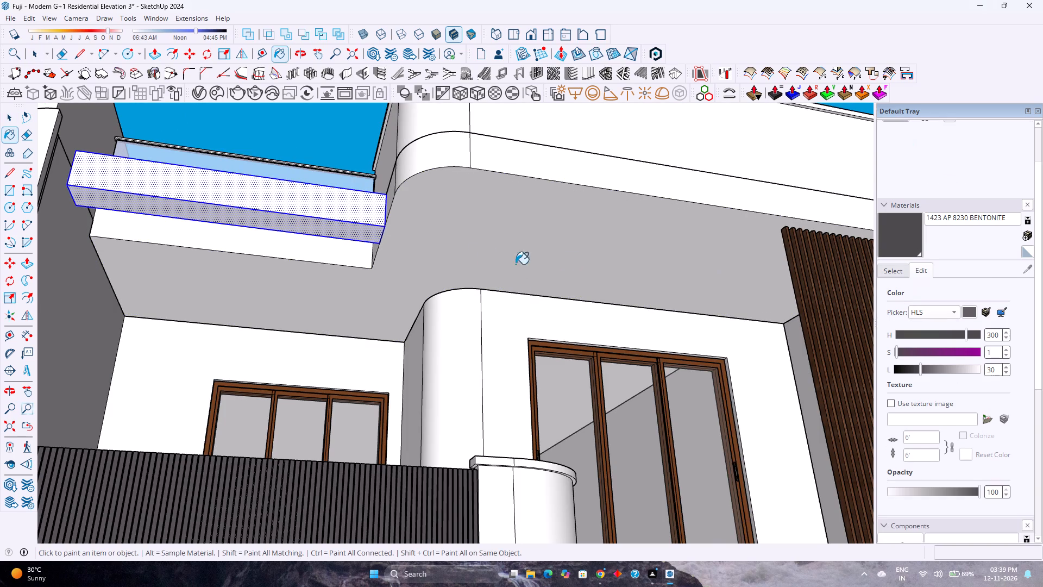
pyautogui.click(363, 232)
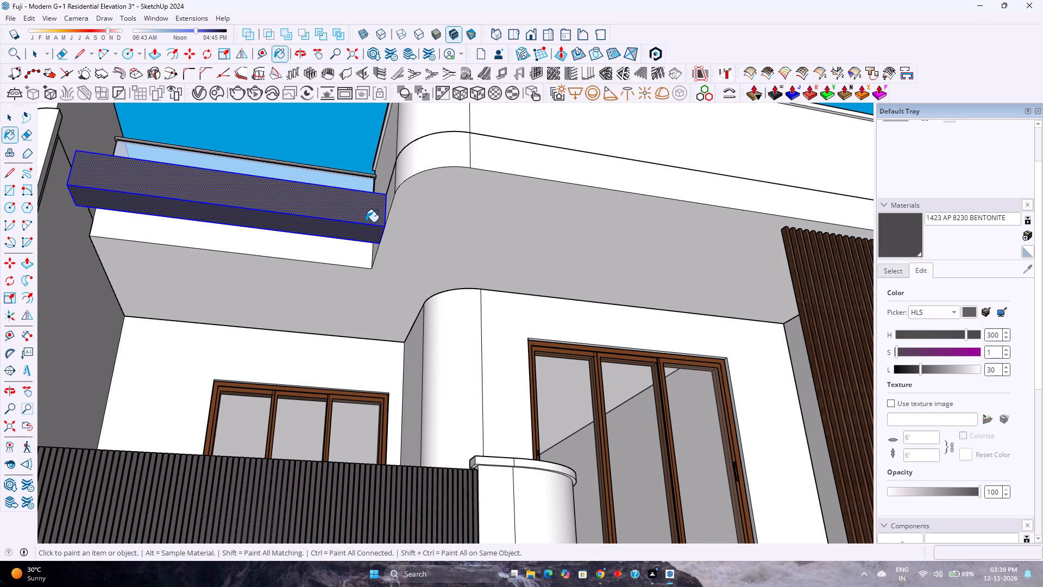
pyautogui.press('space')
pyautogui.press('Escape')
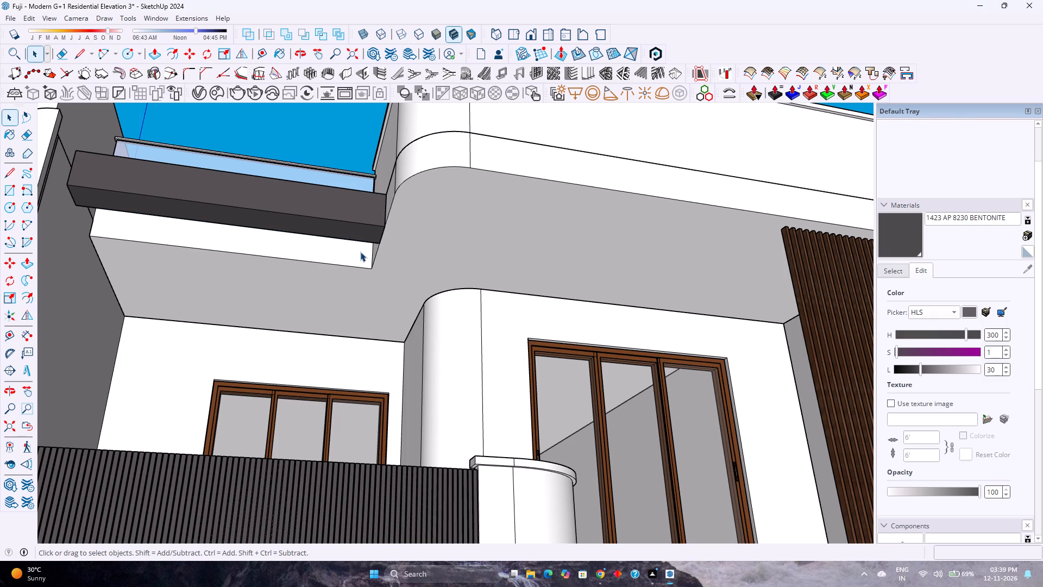
# Open the top slab's group and place a guide on its underside 2'9" from the rear wall edge above the small window.
pyautogui.click(443, 248)
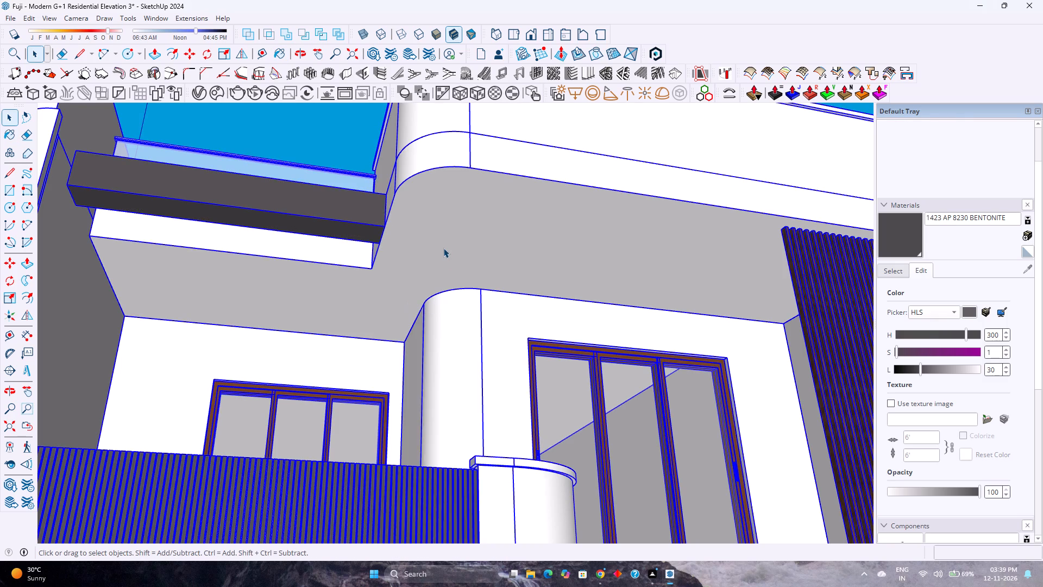
pyautogui.click(443, 248)
pyautogui.click(443, 248)
pyautogui.click(443, 248)
pyautogui.click(443, 248)
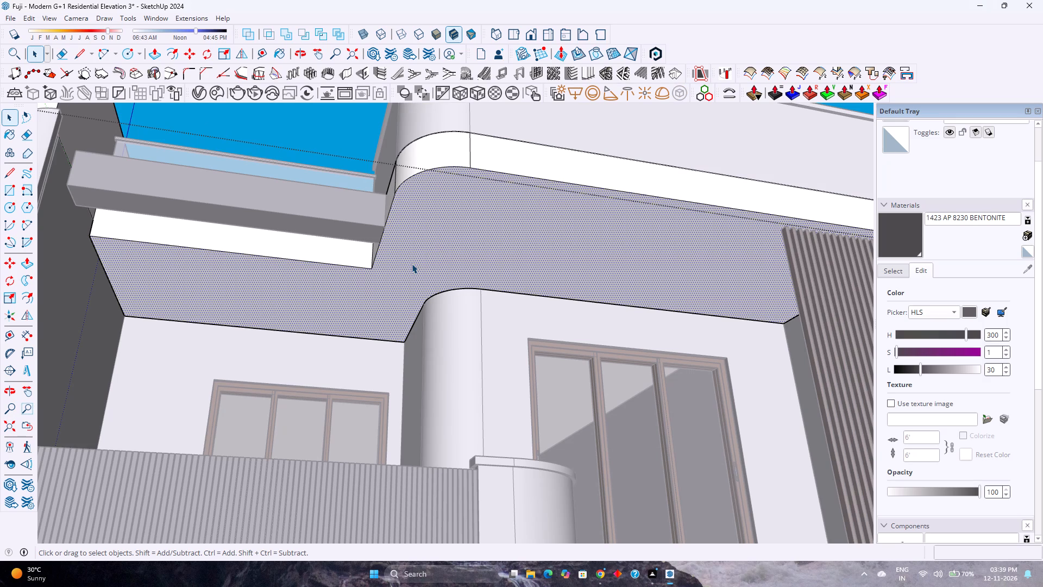
pyautogui.scroll(-1, 412, 264)
pyautogui.click(265, 54)
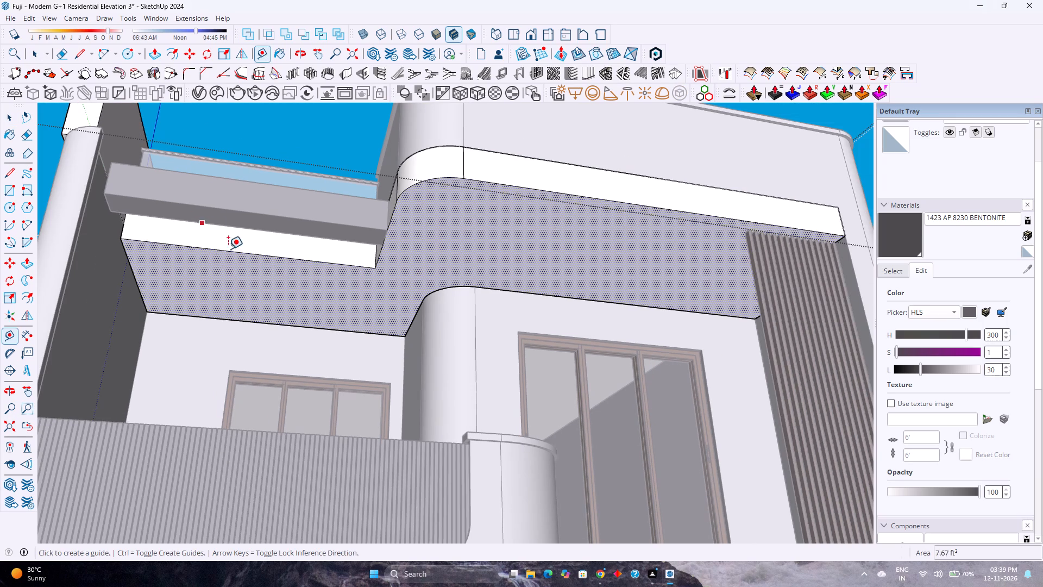
pyautogui.click(260, 326)
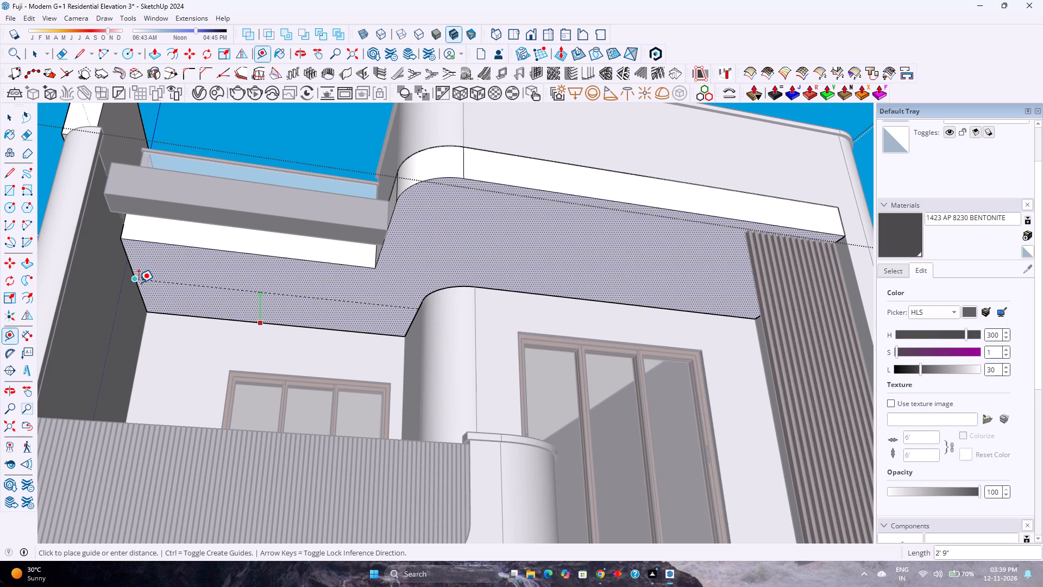
pyautogui.click(139, 283)
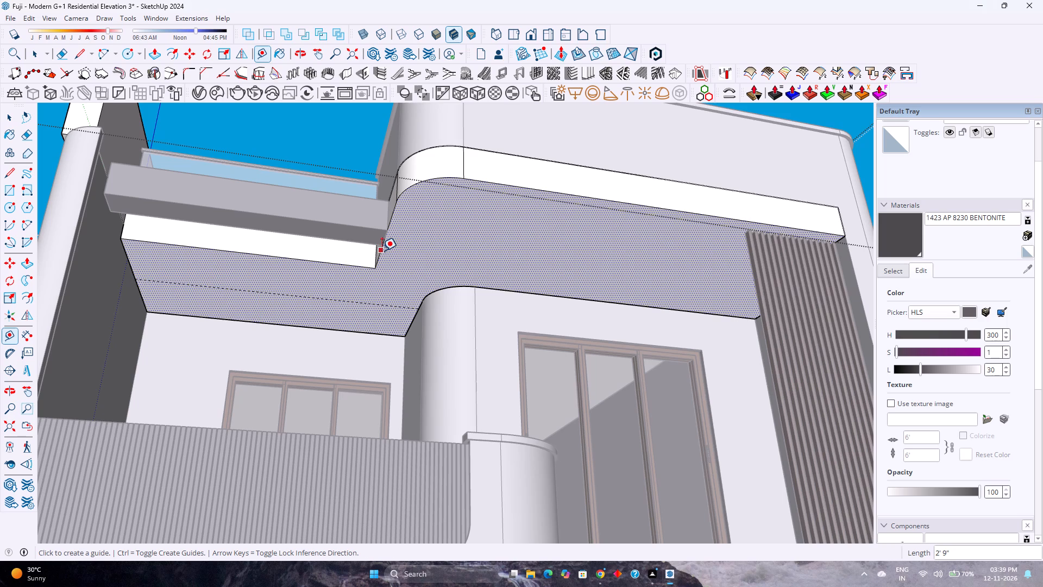
# Place a guide 1'1.25" from the slab's short stepped edge, offset towards the curved wall.
pyautogui.click(382, 251)
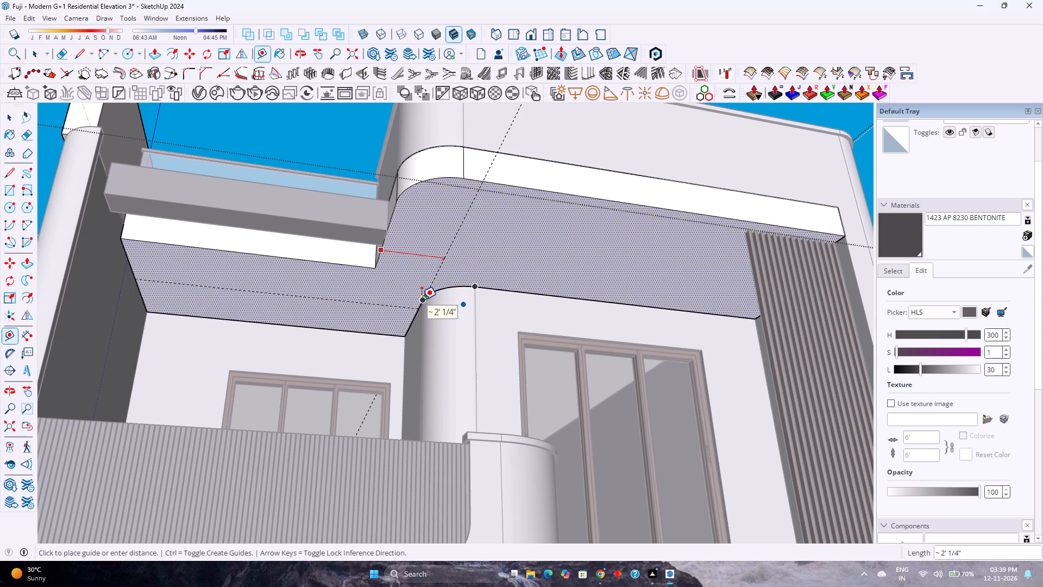
pyautogui.write("1'1.25")
pyautogui.press('Return')
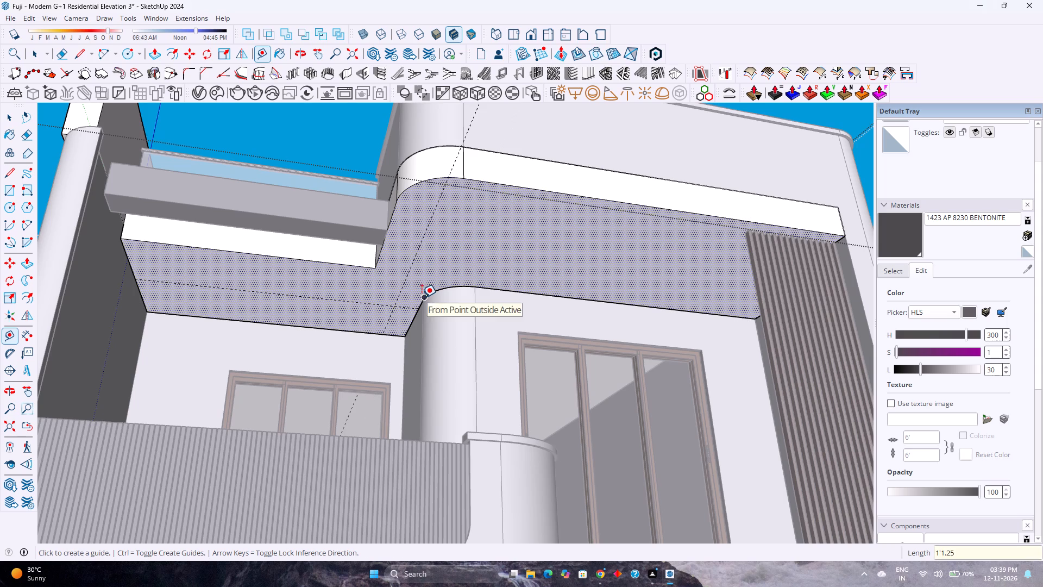
# Place a guide on the underside 3' in from the slab's long front edge.
pyautogui.click(541, 188)
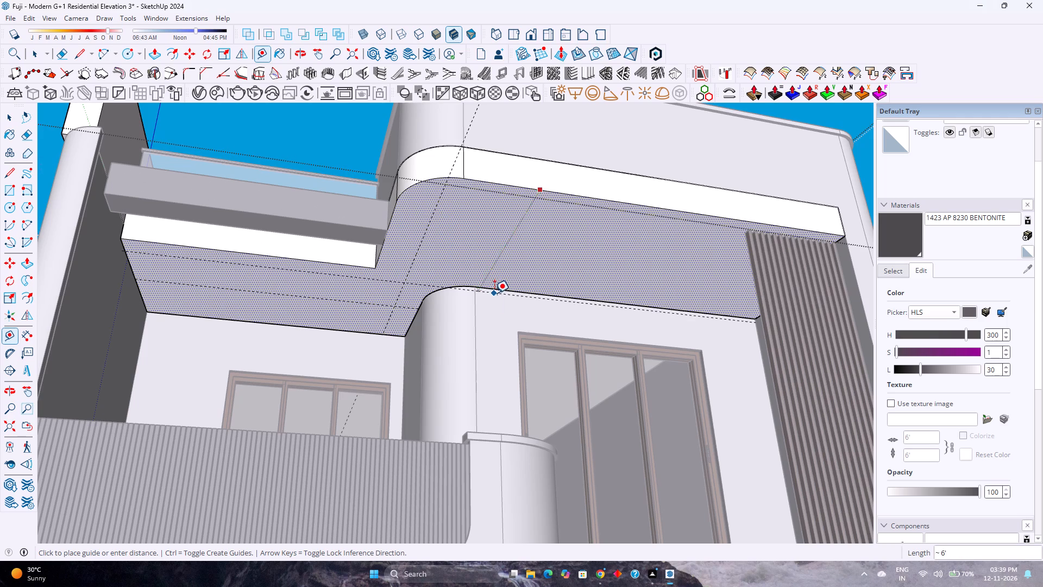
pyautogui.write("3'")
pyautogui.press('Return')
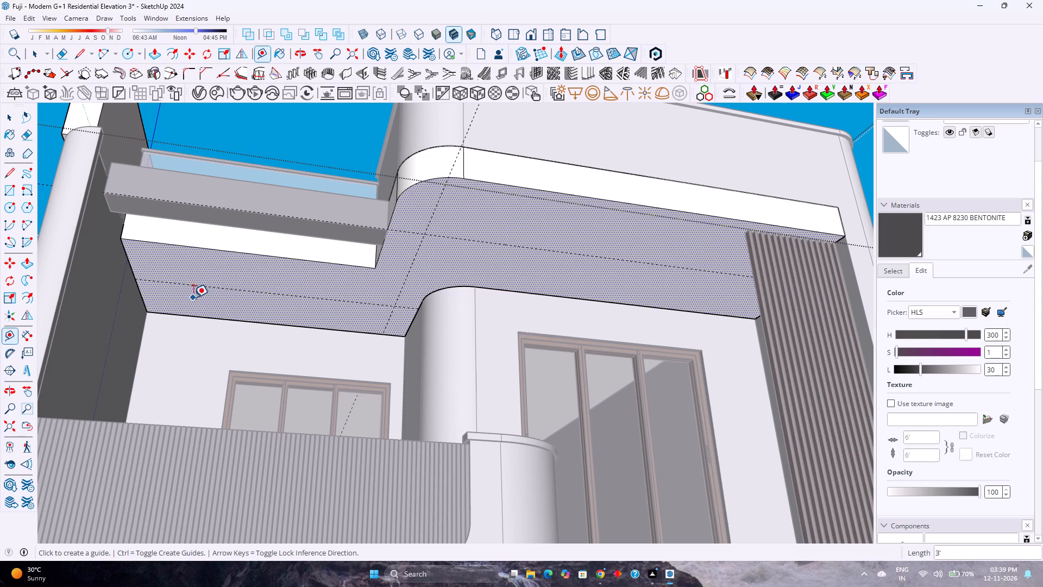
# Place a guide 1' in from the slab's side edge at the small-window end.
pyautogui.click(144, 299)
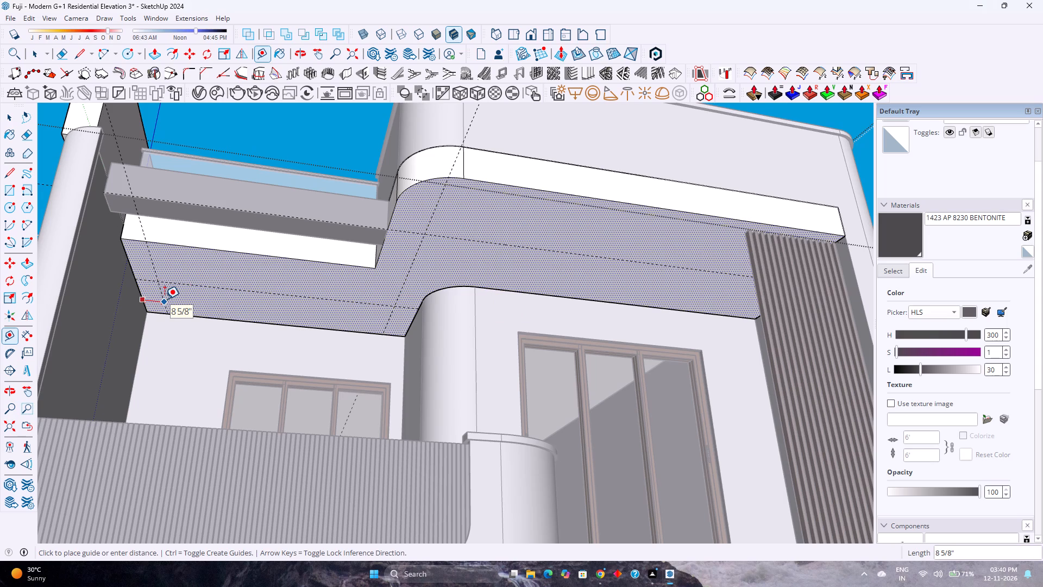
pyautogui.write("1'")
pyautogui.press('Return')
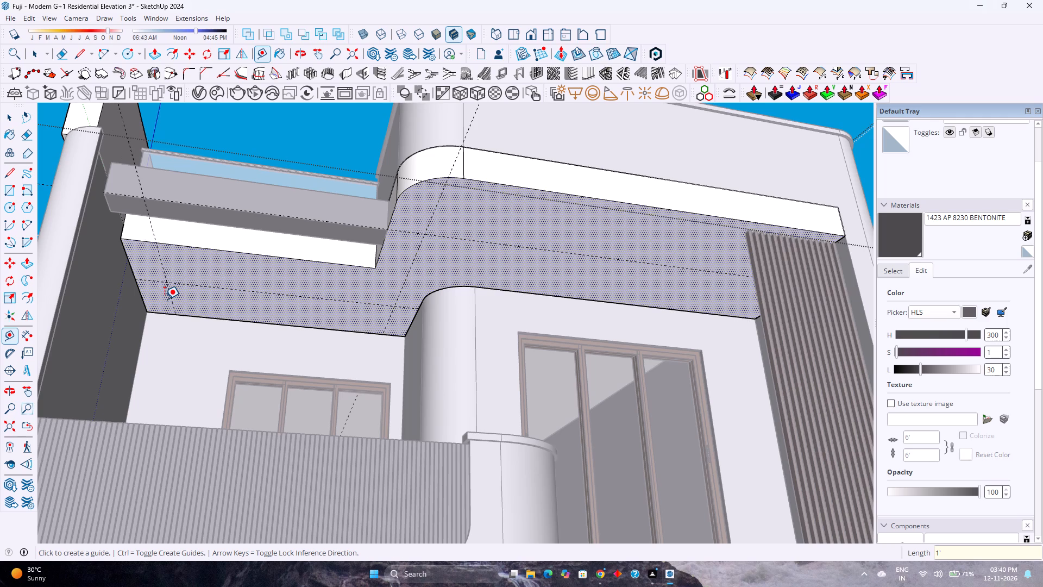
# Place a guide 1'6" in from the slab's opposite side edge, beside the tall vertical louvres.
pyautogui.scroll(-1, 201, 310)
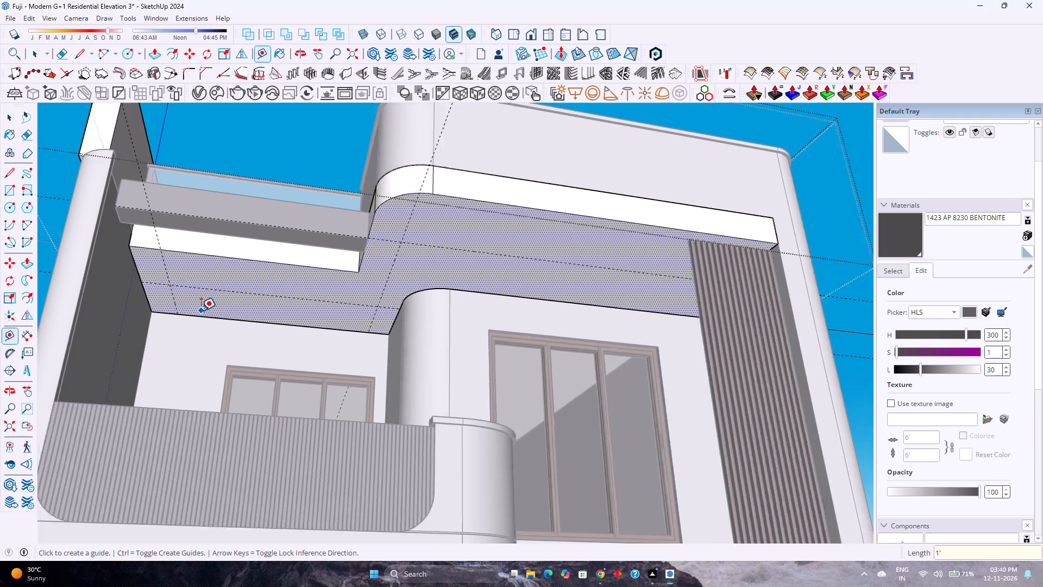
pyautogui.scroll(-1, 201, 310)
pyautogui.moveTo(231, 323); pyautogui.dragTo(447, 347, button='middle')
pyautogui.middleClick(447, 347)
pyautogui.scroll(5, 525, 361)
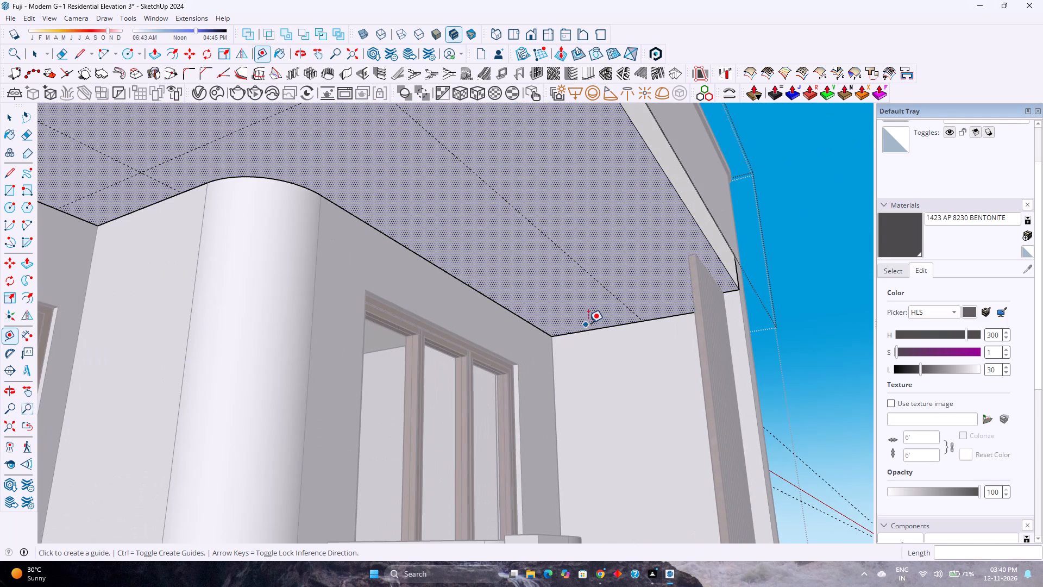
pyautogui.click(601, 329)
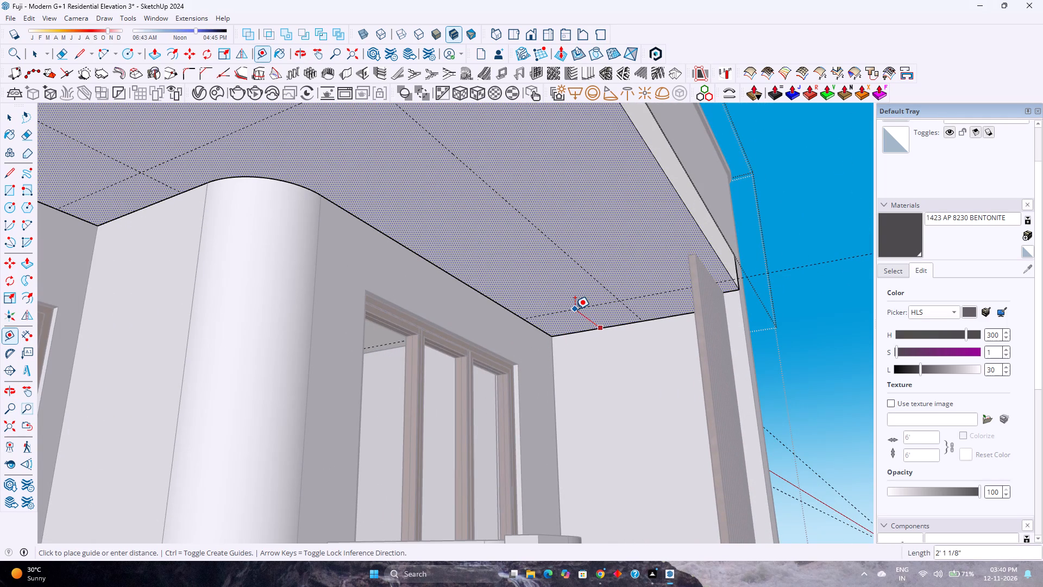
pyautogui.write("1'")
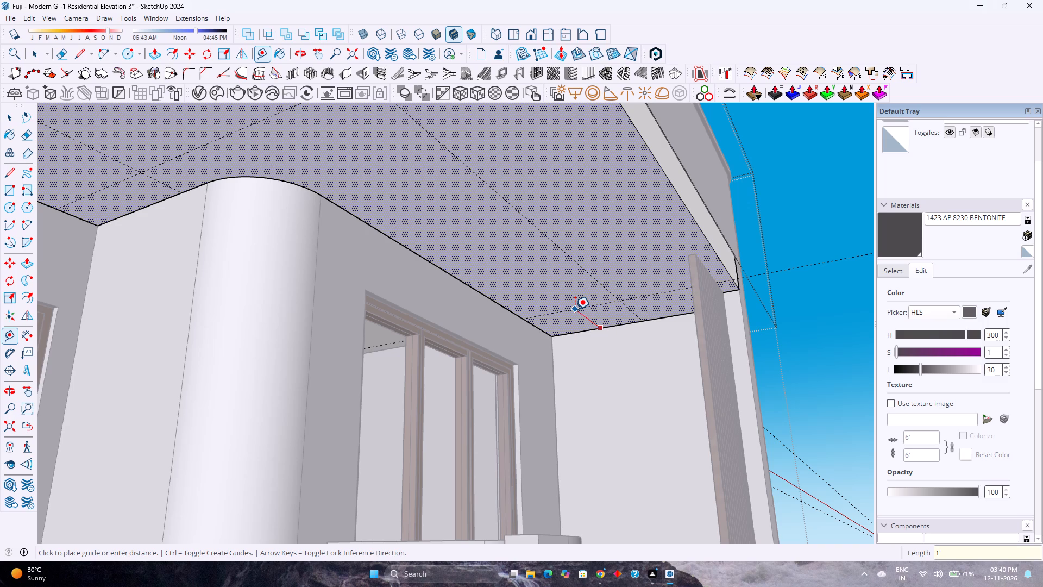
pyautogui.press('6')
pyautogui.press('Return')
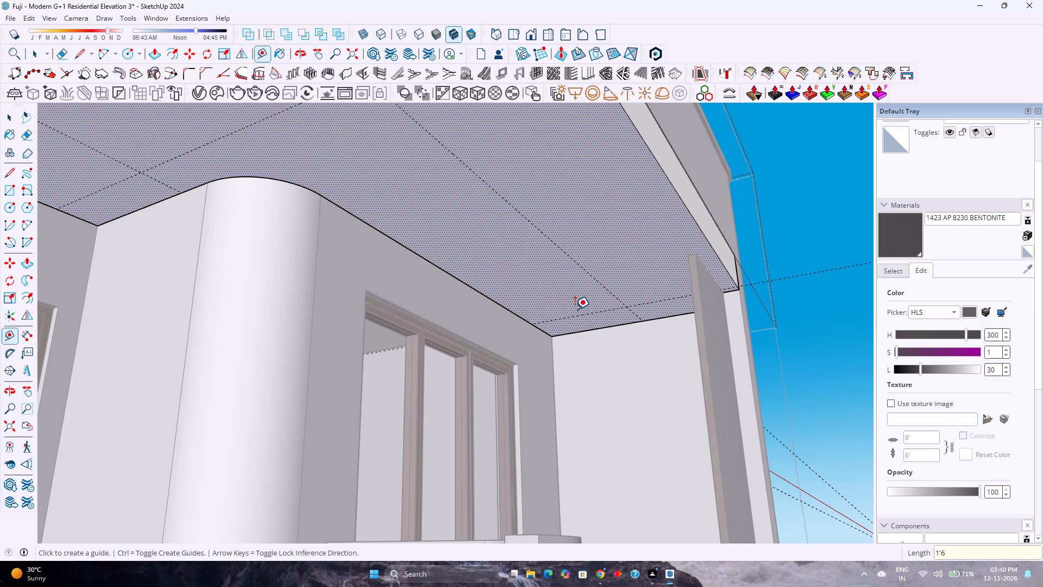
# Draw a circle of 2.5" radius at the intersection of the 1' and 2'9" guides above the small window.
pyautogui.scroll(-4, 567, 311)
pyautogui.moveTo(569, 311); pyautogui.dragTo(389, 300, button='middle')
pyautogui.scroll(-2, 394, 293)
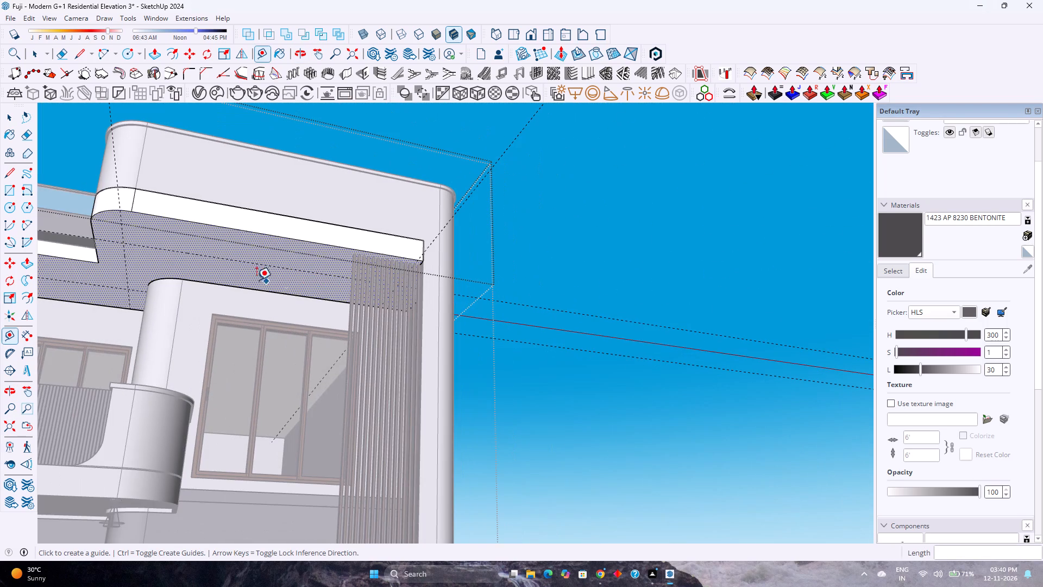
pyautogui.scroll(2, 207, 282)
pyautogui.keyDown('shift'); pyautogui.moveTo(239, 289); pyautogui.dragTo(513, 311, button='middle'); pyautogui.keyUp('shift')
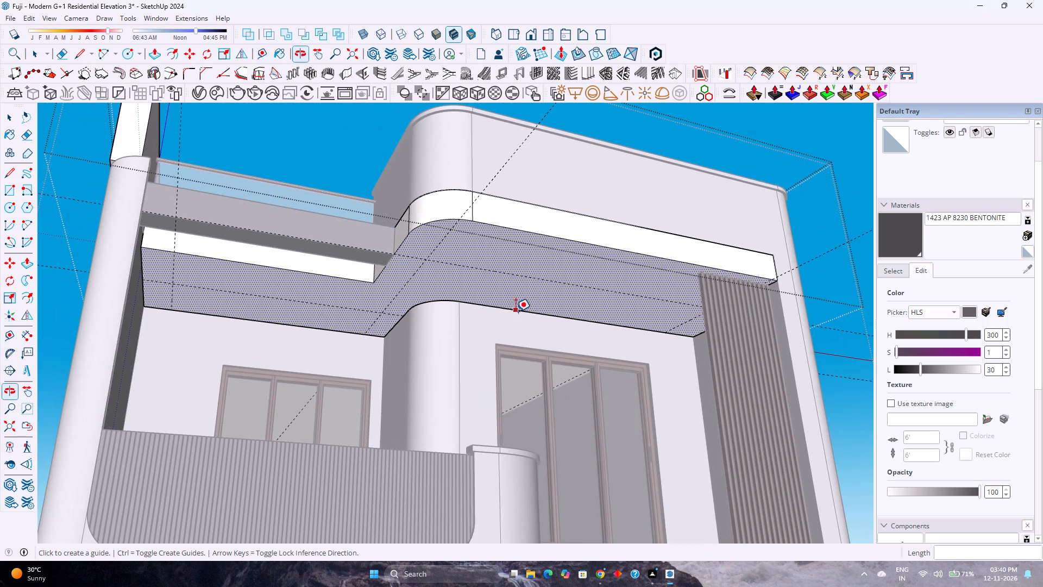
pyautogui.scroll(4, 371, 295)
pyautogui.scroll(-3, 371, 295)
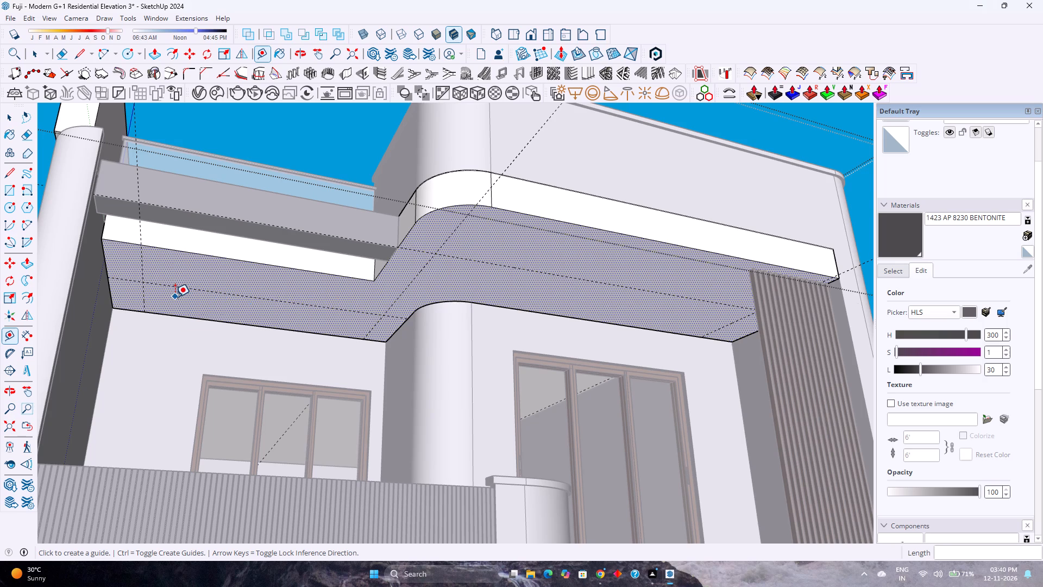
pyautogui.press('c')
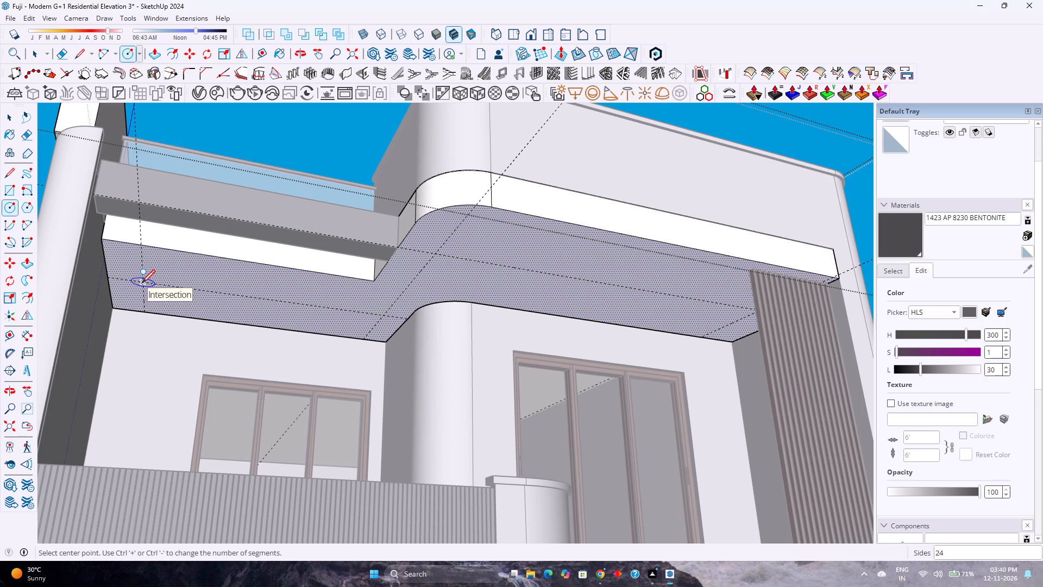
pyautogui.click(142, 282)
pyautogui.write('2.5')
pyautogui.press('Return')
pyautogui.press('space')
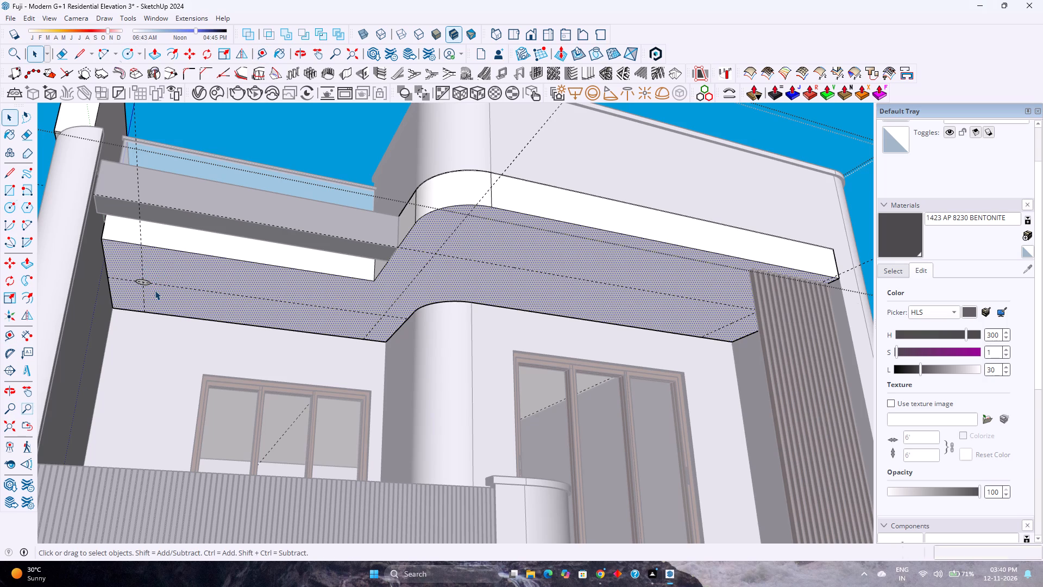
# Set the new circle above the small window to 200 segments.
pyautogui.scroll(8, 155, 290)
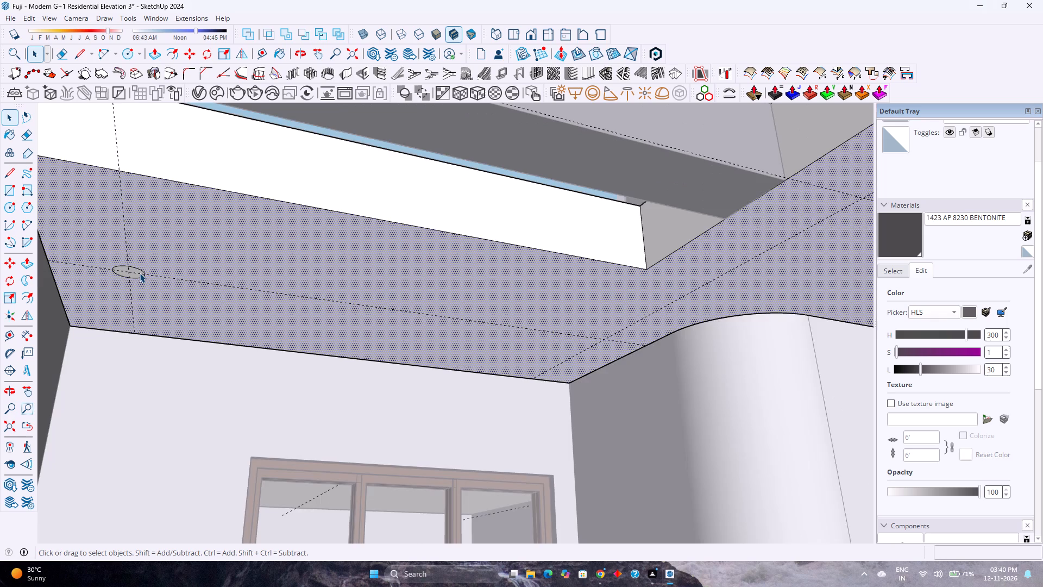
pyautogui.scroll(4, 140, 273)
pyautogui.click(141, 268)
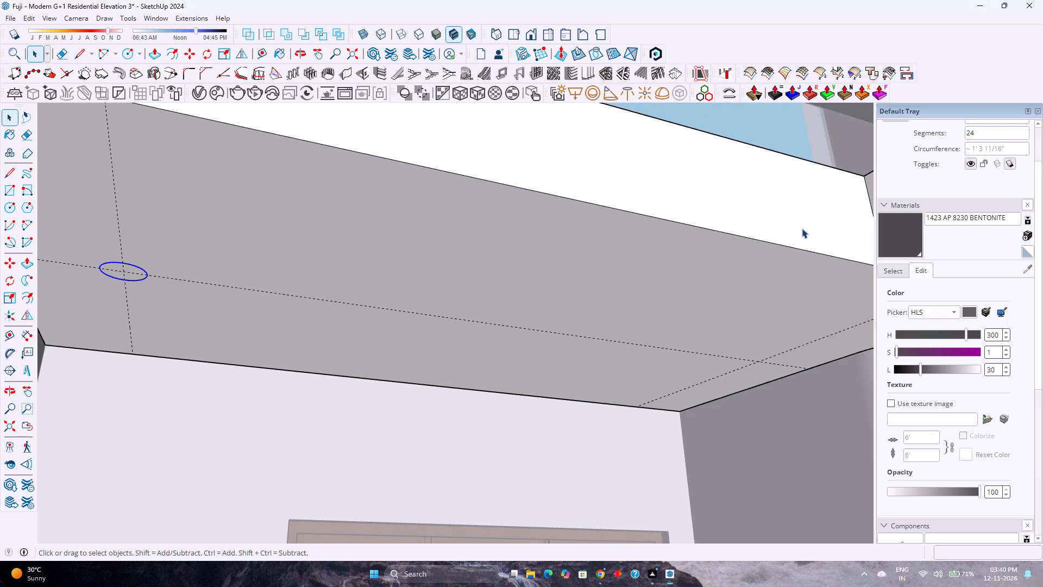
pyautogui.scroll(2, 997, 173)
pyautogui.doubleClick(997, 190)
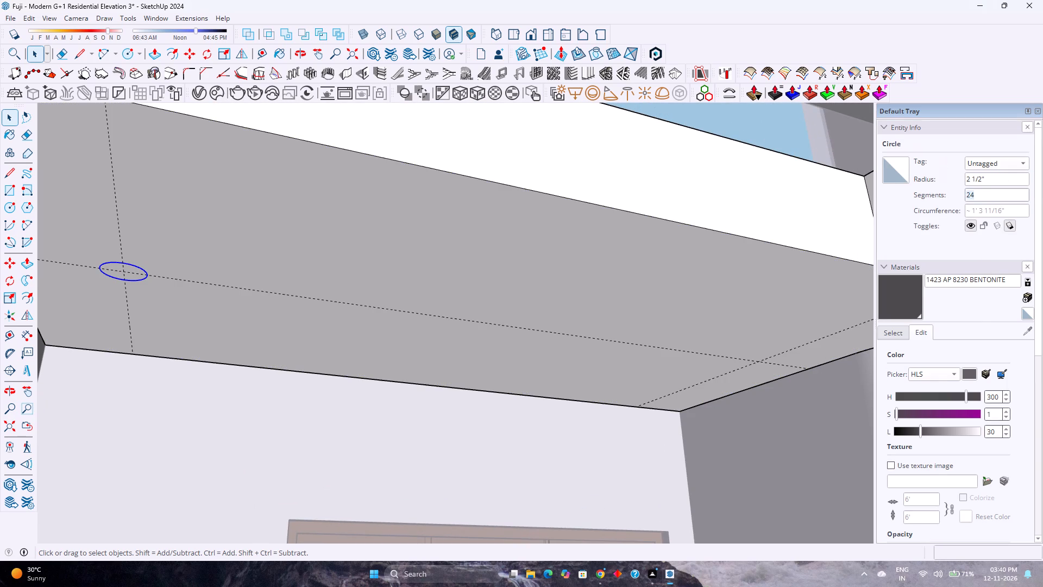
pyautogui.write('200')
pyautogui.press('Return')
# Copy the circle about 7'9" along the 2'9" guide to the crossing guide beside the rounded column.
pyautogui.scroll(2, 130, 269)
pyautogui.click(136, 278)
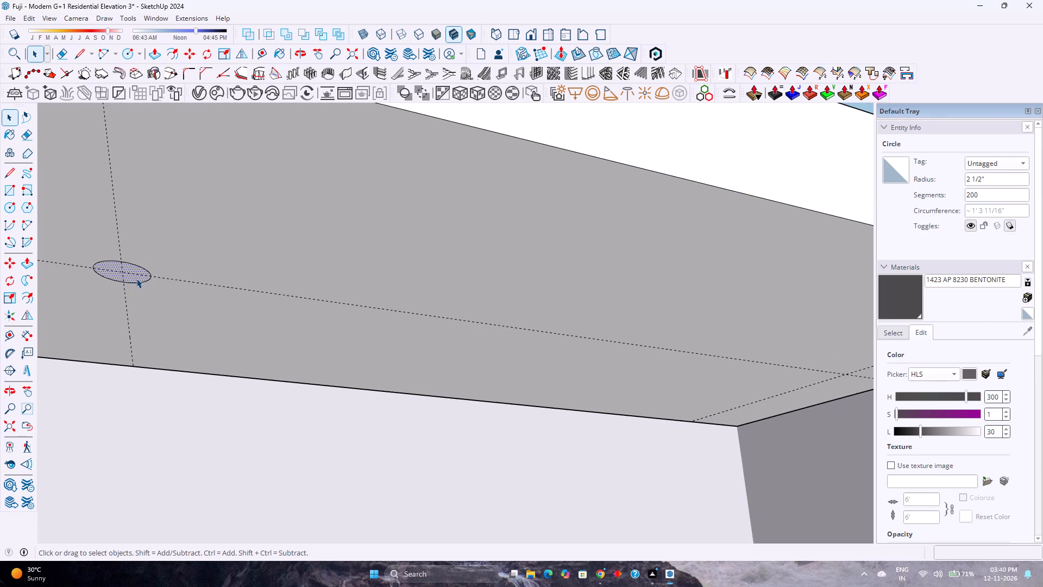
pyautogui.press('m')
pyautogui.click(122, 274)
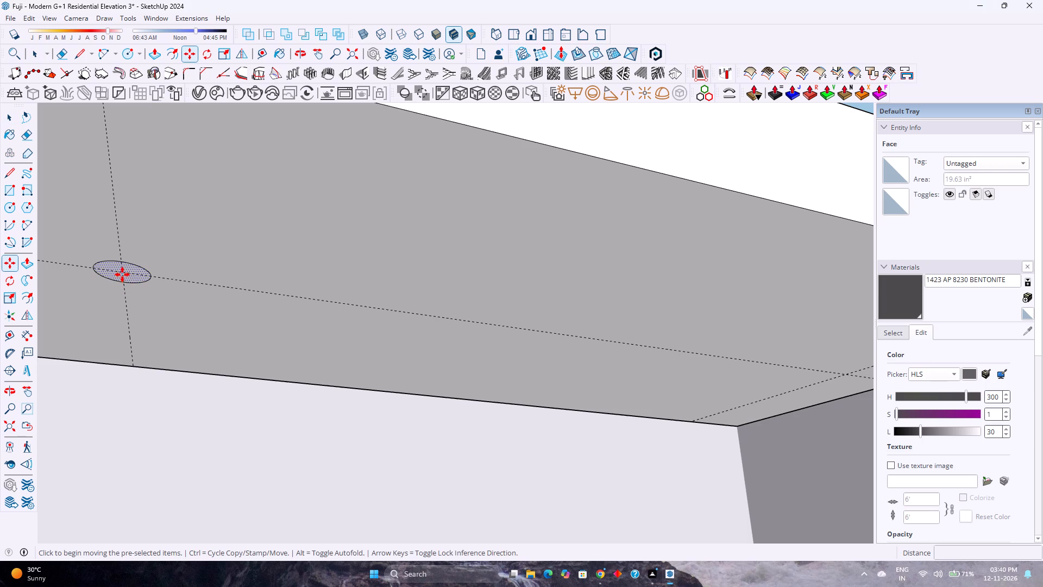
pyautogui.scroll(-7, 171, 325)
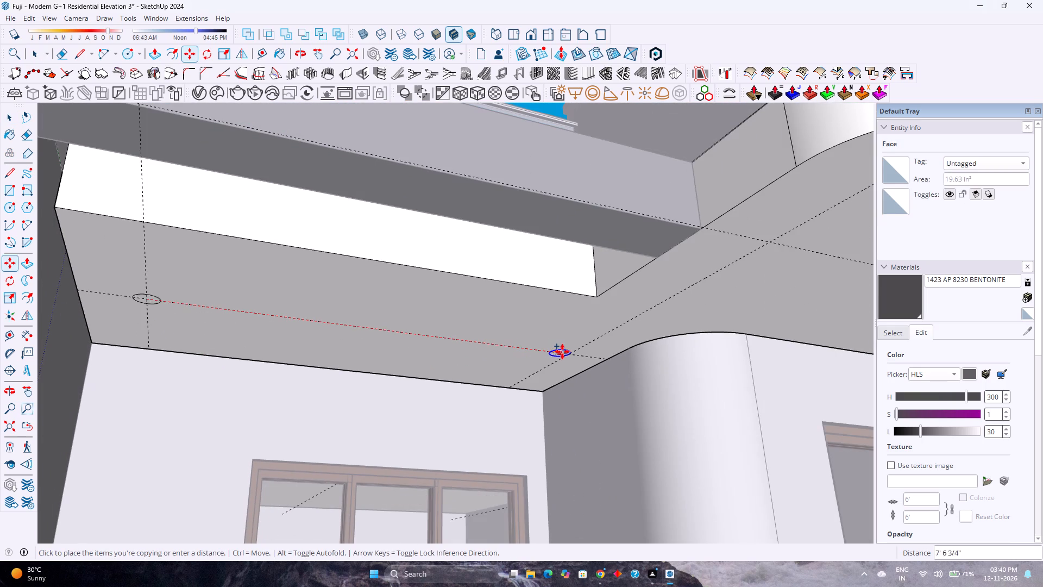
pyautogui.click(568, 353)
# Copy the circle beside the column 5'3" along the crossing guide to its intersection with the 3' guide.
pyautogui.scroll(6, 570, 357)
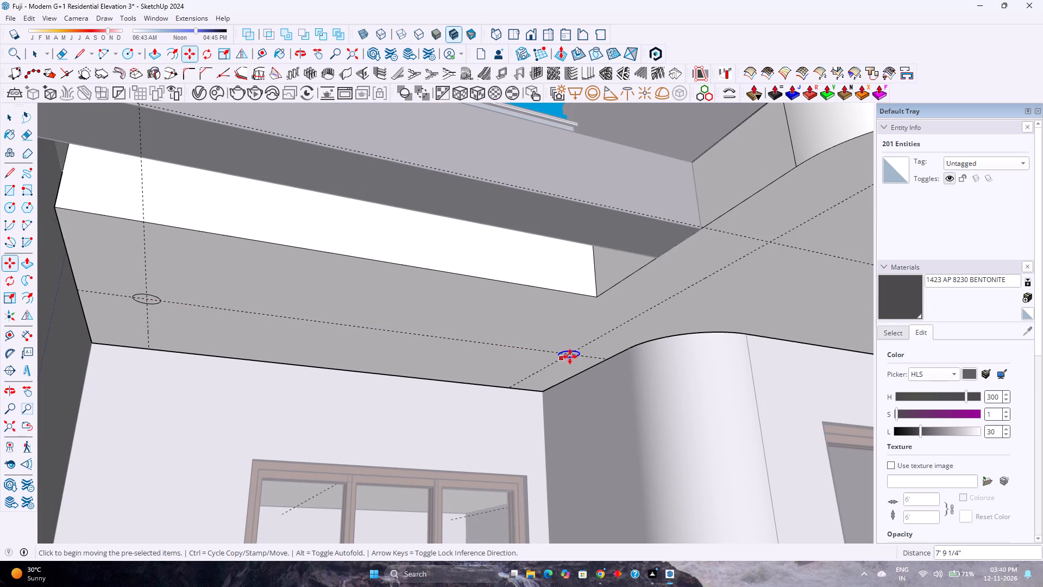
pyautogui.scroll(3, 574, 370)
pyautogui.moveTo(568, 363); pyautogui.dragTo(516, 311, button='middle')
pyautogui.scroll(4, 557, 328)
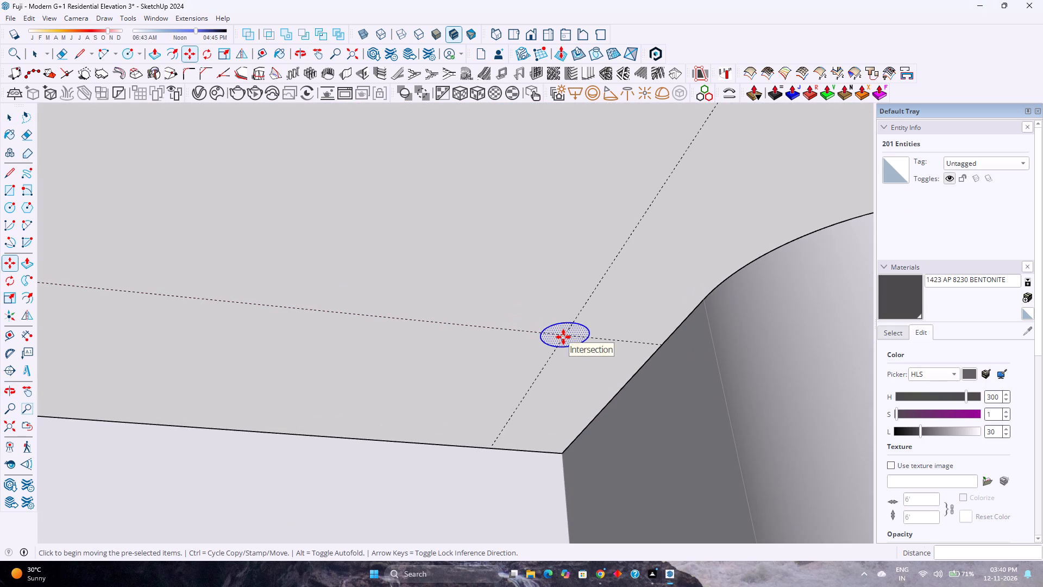
pyautogui.click(567, 336)
pyautogui.scroll(-13, 572, 327)
pyautogui.keyDown('shift'); pyautogui.moveTo(598, 268); pyautogui.dragTo(597, 271, button='middle'); pyautogui.keyUp('shift')
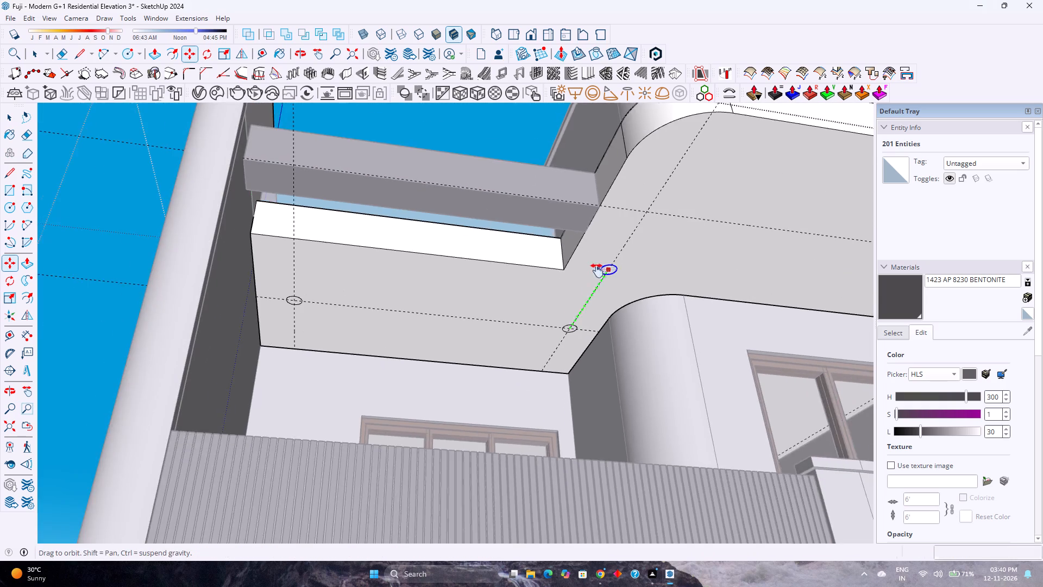
pyautogui.keyDown('shift'); pyautogui.moveTo(597, 271); pyautogui.dragTo(530, 349, button='middle'); pyautogui.keyUp('shift')
pyautogui.scroll(2, 564, 328)
pyautogui.click(571, 295)
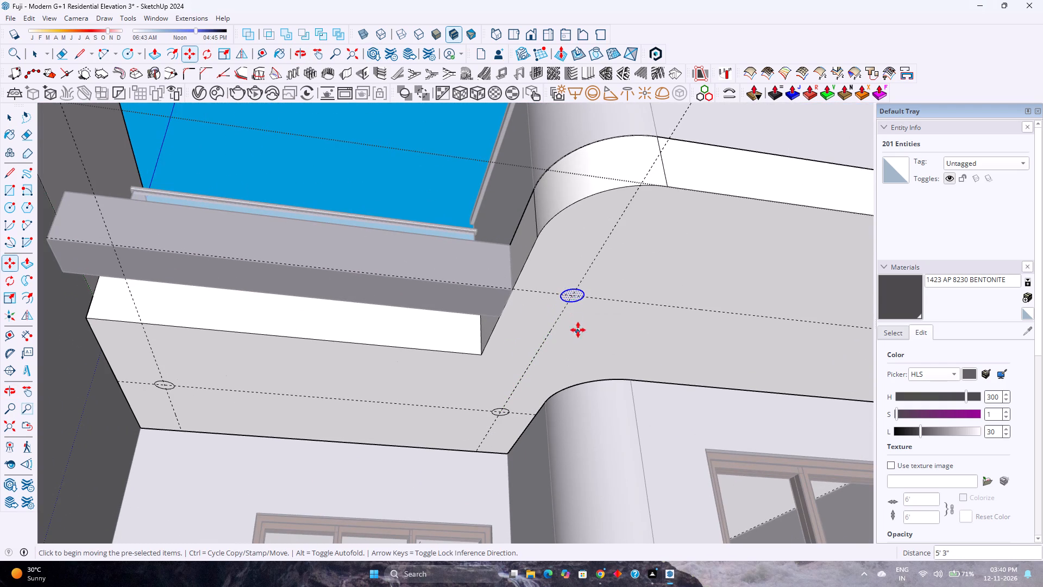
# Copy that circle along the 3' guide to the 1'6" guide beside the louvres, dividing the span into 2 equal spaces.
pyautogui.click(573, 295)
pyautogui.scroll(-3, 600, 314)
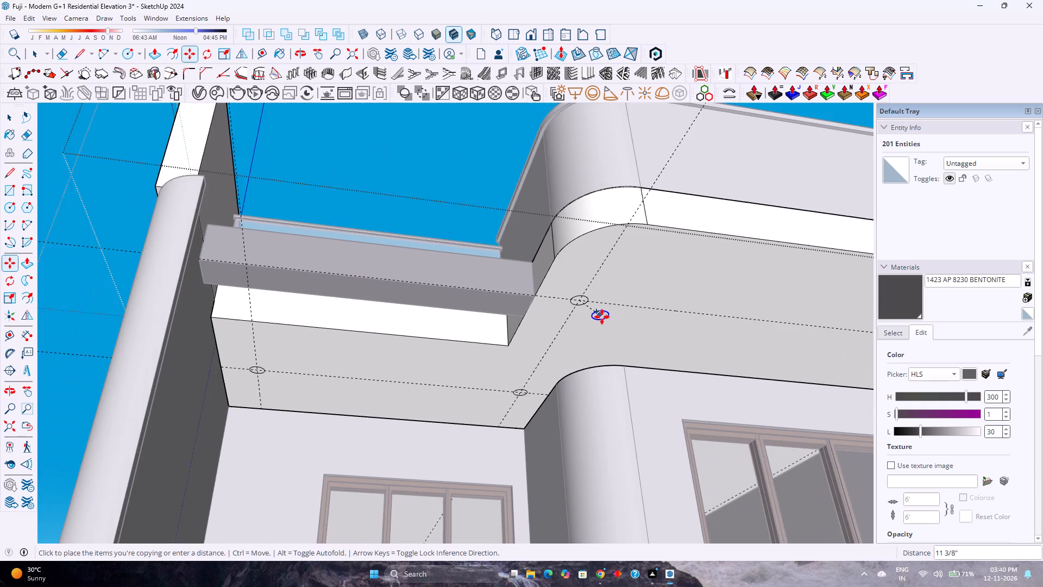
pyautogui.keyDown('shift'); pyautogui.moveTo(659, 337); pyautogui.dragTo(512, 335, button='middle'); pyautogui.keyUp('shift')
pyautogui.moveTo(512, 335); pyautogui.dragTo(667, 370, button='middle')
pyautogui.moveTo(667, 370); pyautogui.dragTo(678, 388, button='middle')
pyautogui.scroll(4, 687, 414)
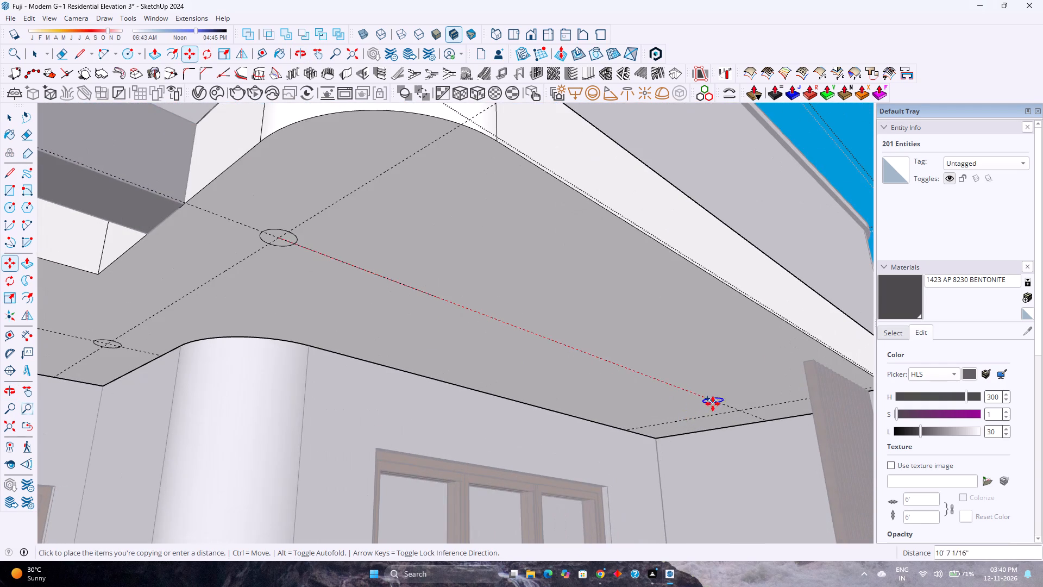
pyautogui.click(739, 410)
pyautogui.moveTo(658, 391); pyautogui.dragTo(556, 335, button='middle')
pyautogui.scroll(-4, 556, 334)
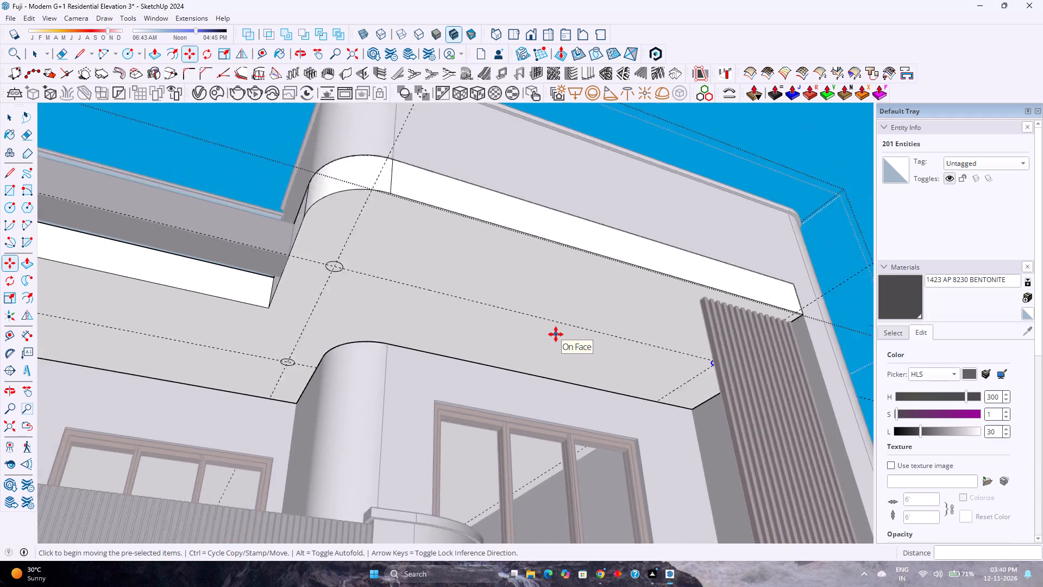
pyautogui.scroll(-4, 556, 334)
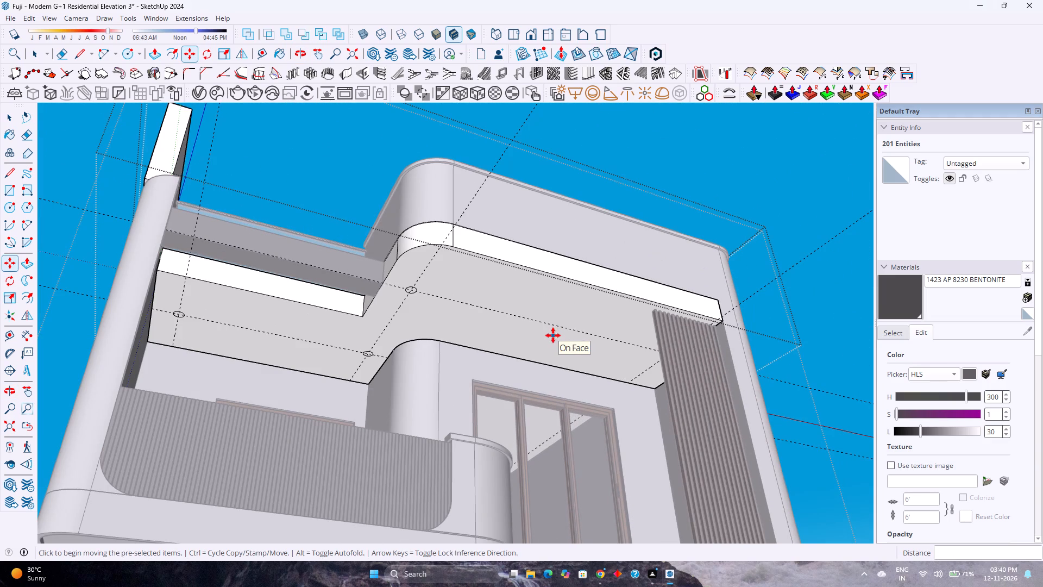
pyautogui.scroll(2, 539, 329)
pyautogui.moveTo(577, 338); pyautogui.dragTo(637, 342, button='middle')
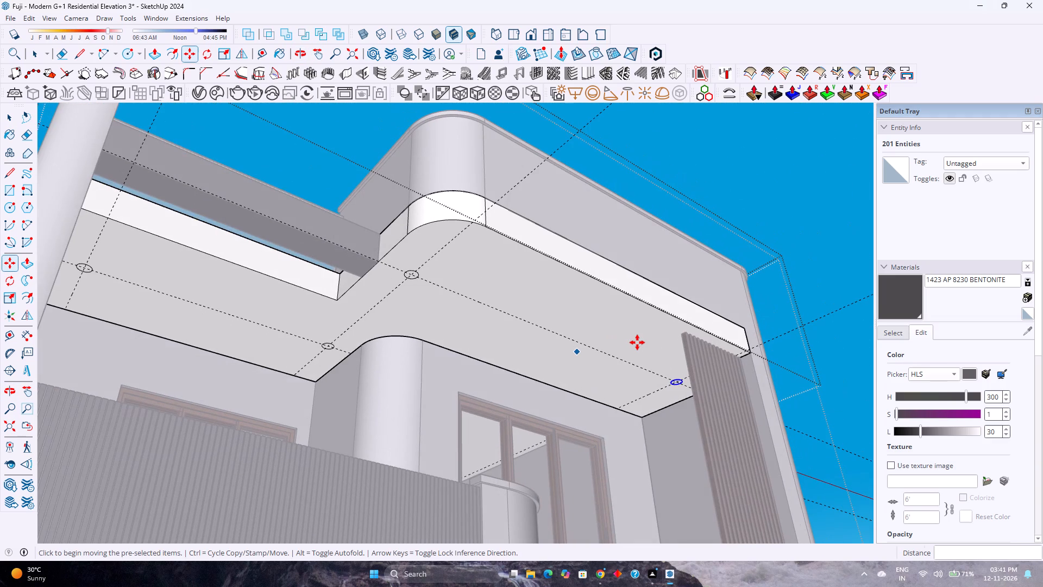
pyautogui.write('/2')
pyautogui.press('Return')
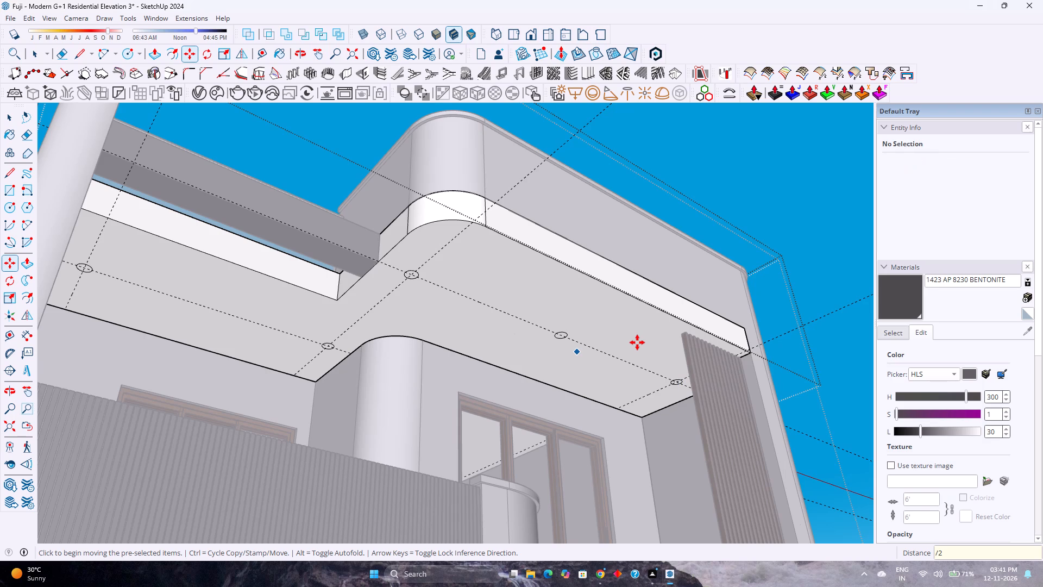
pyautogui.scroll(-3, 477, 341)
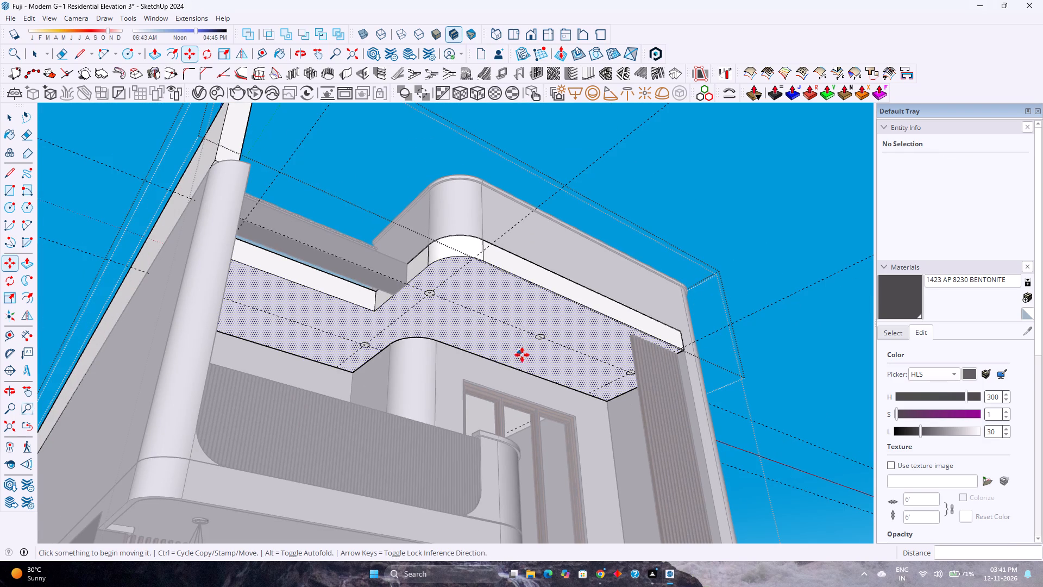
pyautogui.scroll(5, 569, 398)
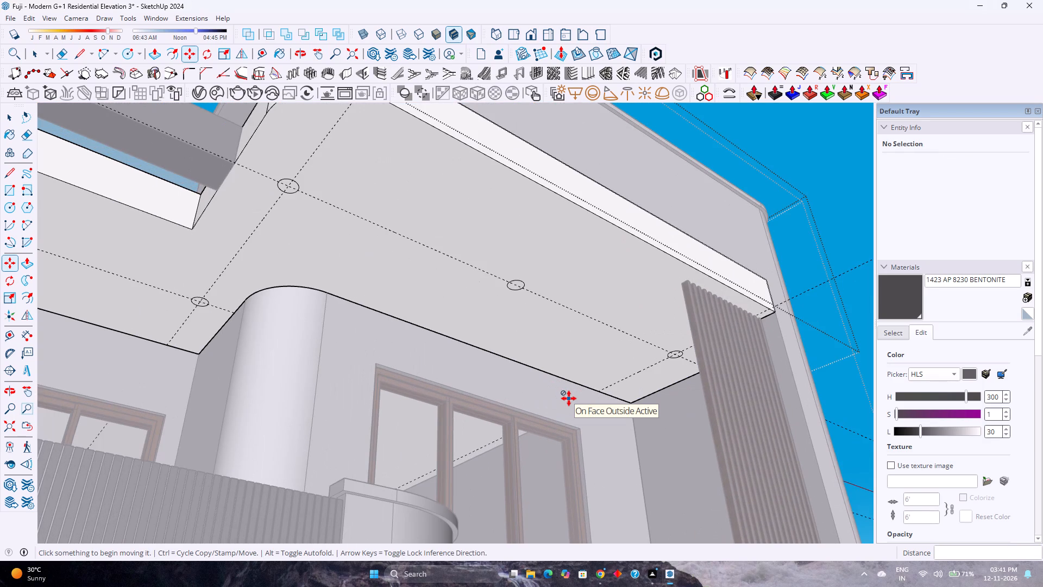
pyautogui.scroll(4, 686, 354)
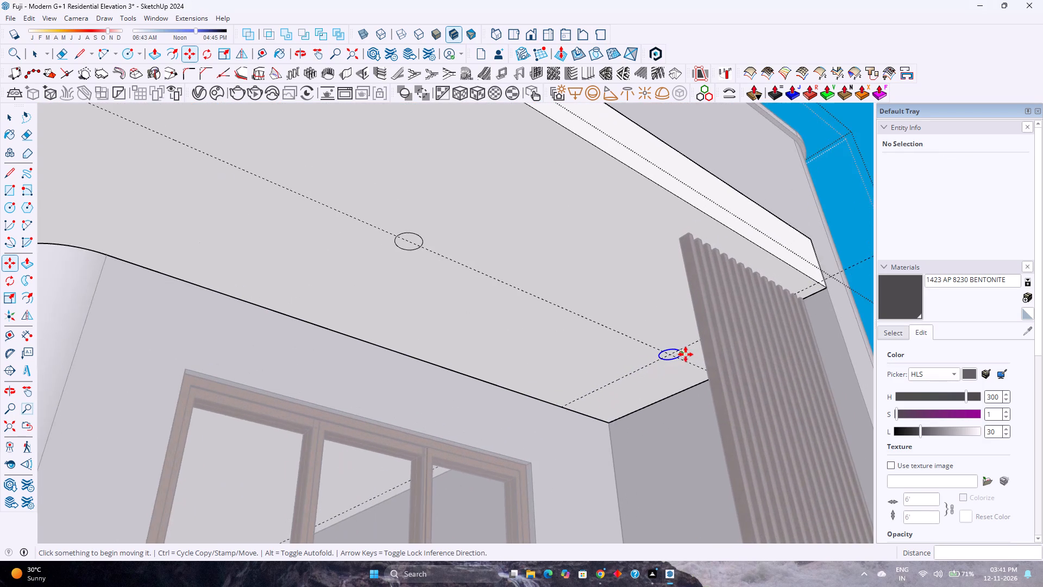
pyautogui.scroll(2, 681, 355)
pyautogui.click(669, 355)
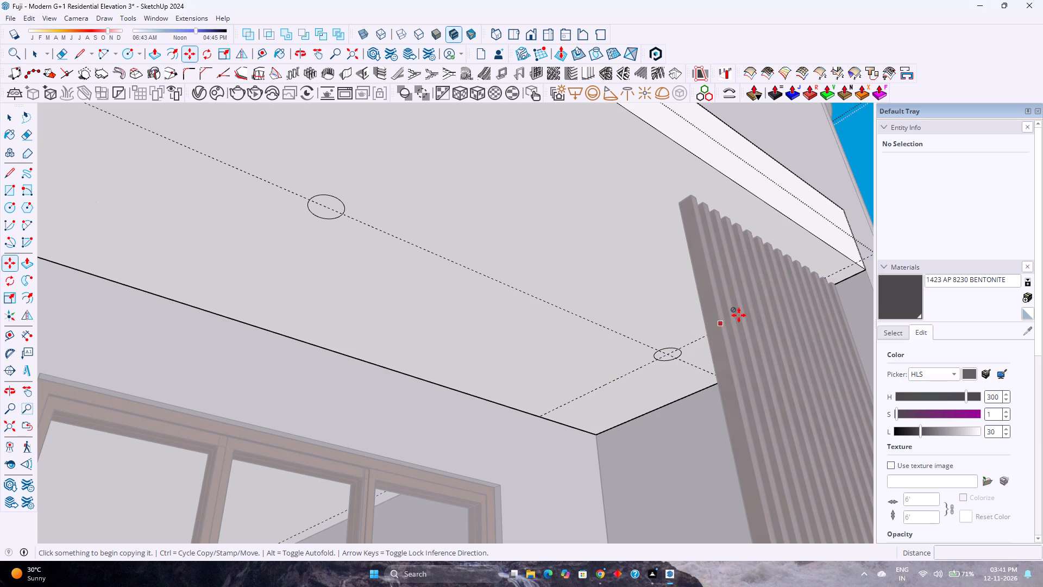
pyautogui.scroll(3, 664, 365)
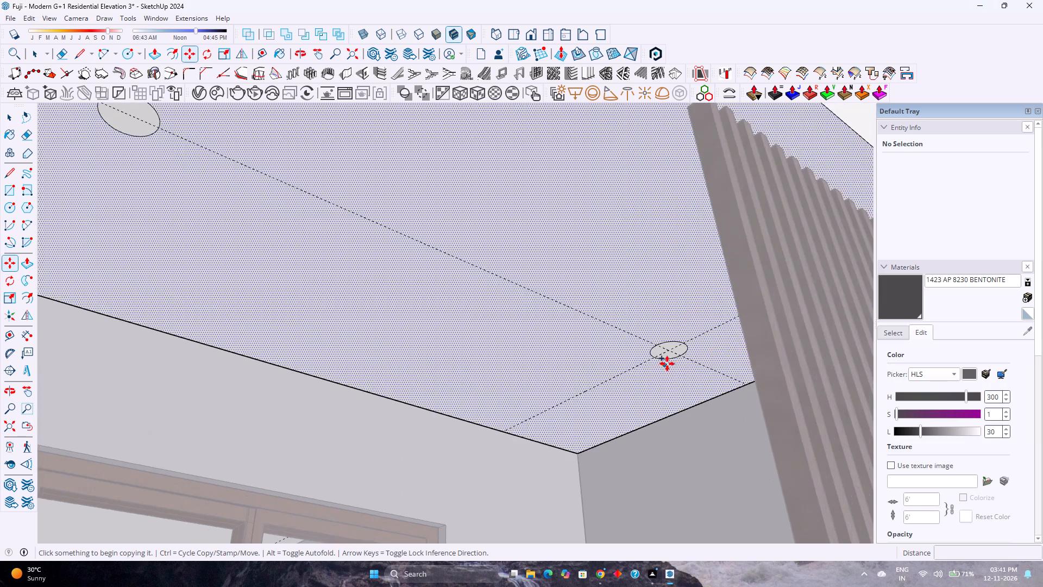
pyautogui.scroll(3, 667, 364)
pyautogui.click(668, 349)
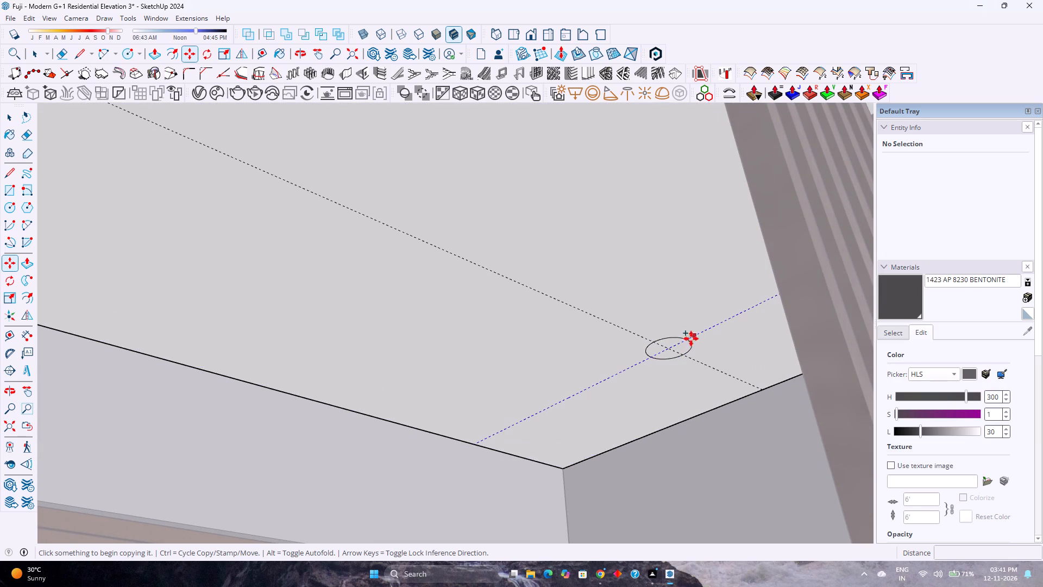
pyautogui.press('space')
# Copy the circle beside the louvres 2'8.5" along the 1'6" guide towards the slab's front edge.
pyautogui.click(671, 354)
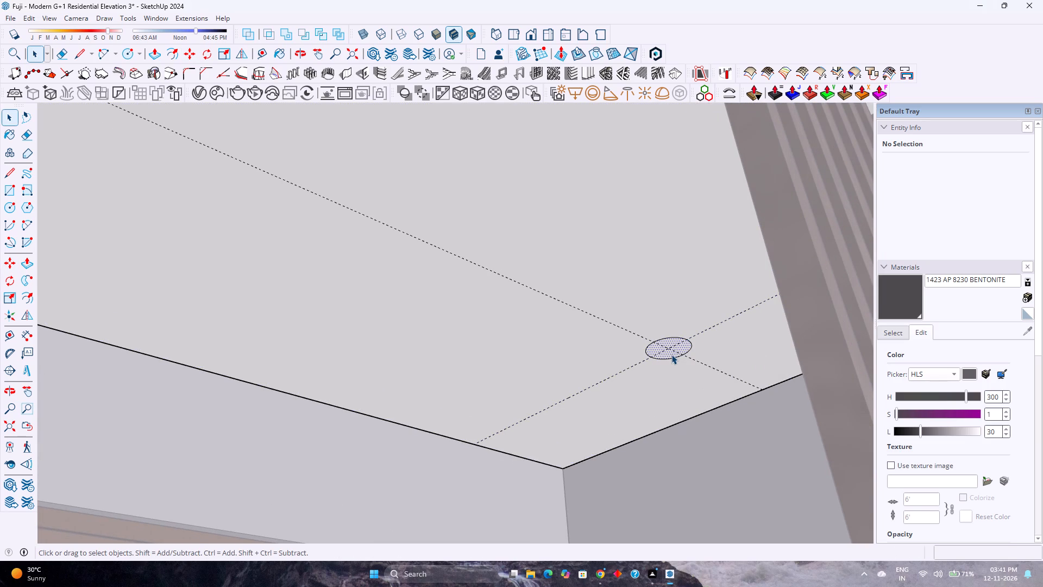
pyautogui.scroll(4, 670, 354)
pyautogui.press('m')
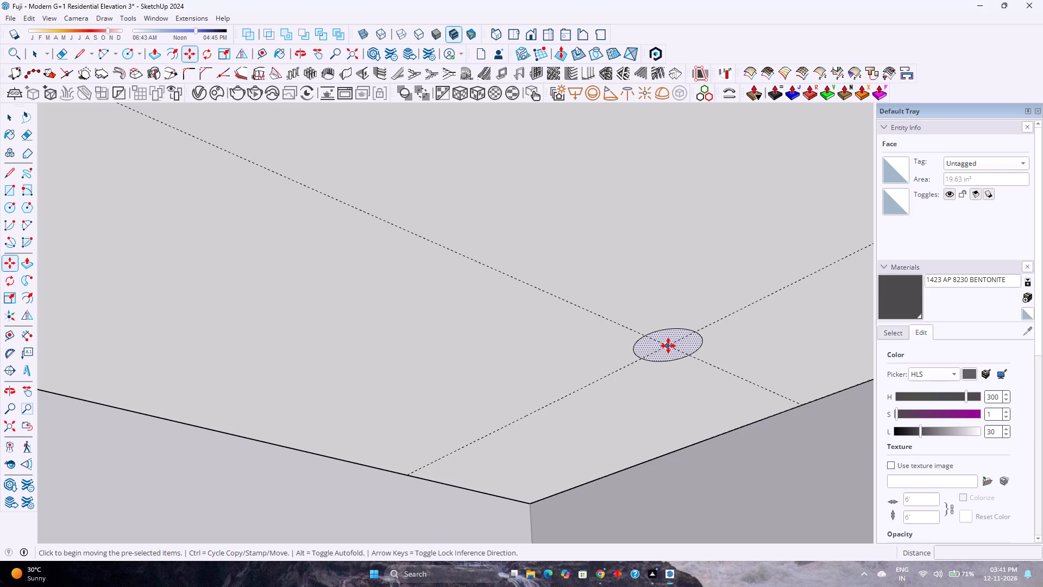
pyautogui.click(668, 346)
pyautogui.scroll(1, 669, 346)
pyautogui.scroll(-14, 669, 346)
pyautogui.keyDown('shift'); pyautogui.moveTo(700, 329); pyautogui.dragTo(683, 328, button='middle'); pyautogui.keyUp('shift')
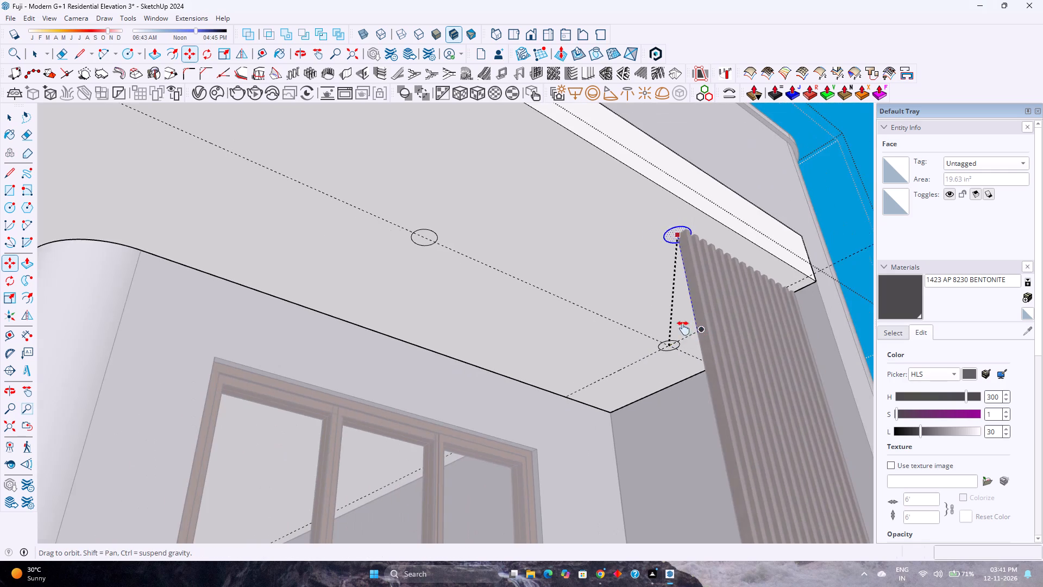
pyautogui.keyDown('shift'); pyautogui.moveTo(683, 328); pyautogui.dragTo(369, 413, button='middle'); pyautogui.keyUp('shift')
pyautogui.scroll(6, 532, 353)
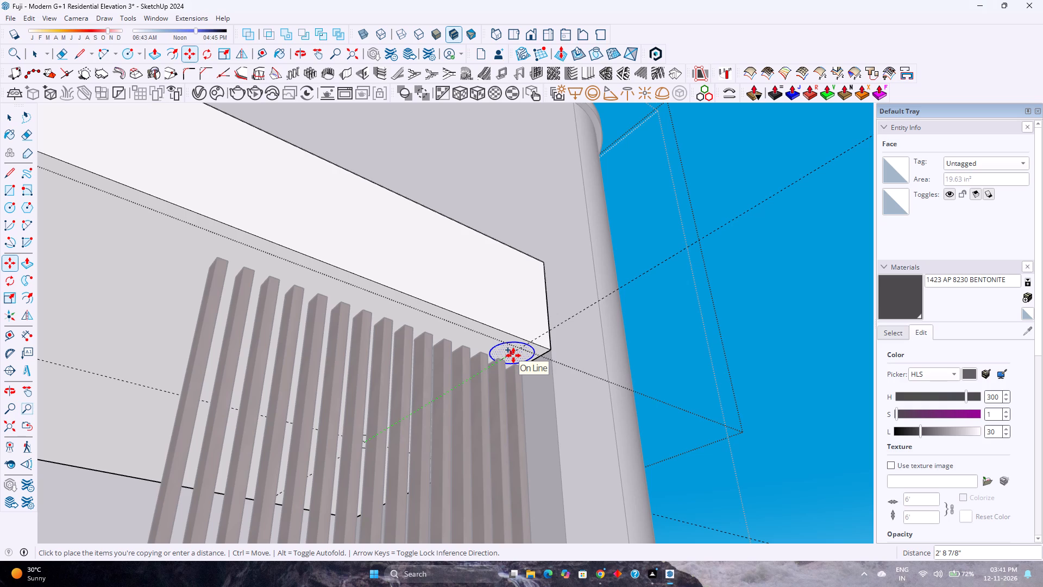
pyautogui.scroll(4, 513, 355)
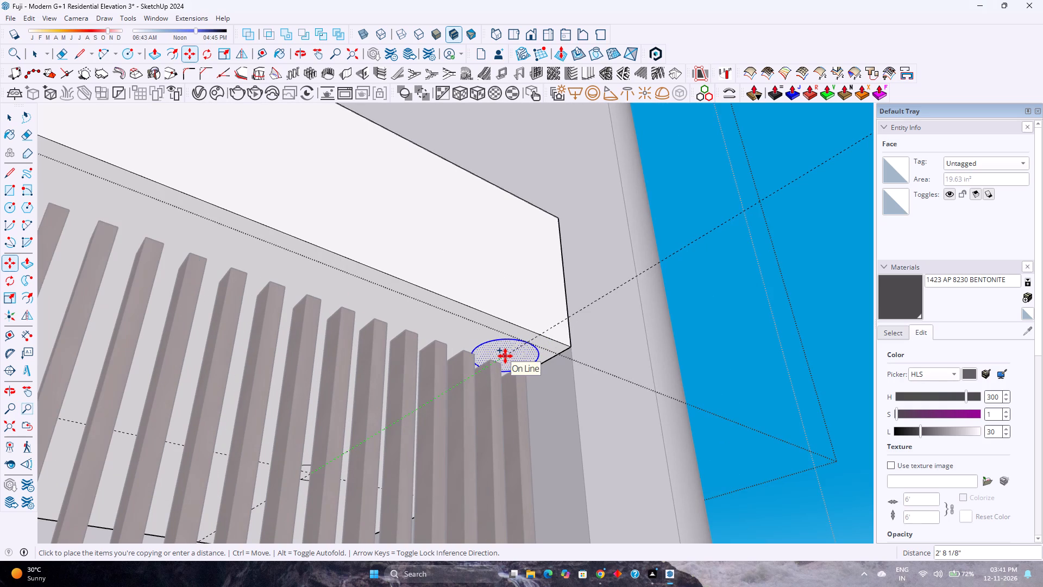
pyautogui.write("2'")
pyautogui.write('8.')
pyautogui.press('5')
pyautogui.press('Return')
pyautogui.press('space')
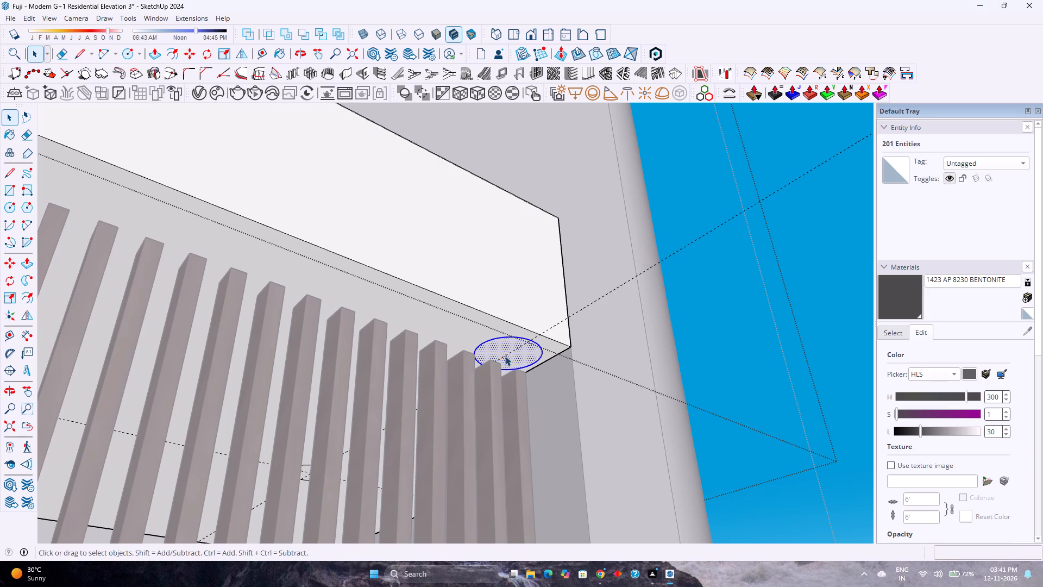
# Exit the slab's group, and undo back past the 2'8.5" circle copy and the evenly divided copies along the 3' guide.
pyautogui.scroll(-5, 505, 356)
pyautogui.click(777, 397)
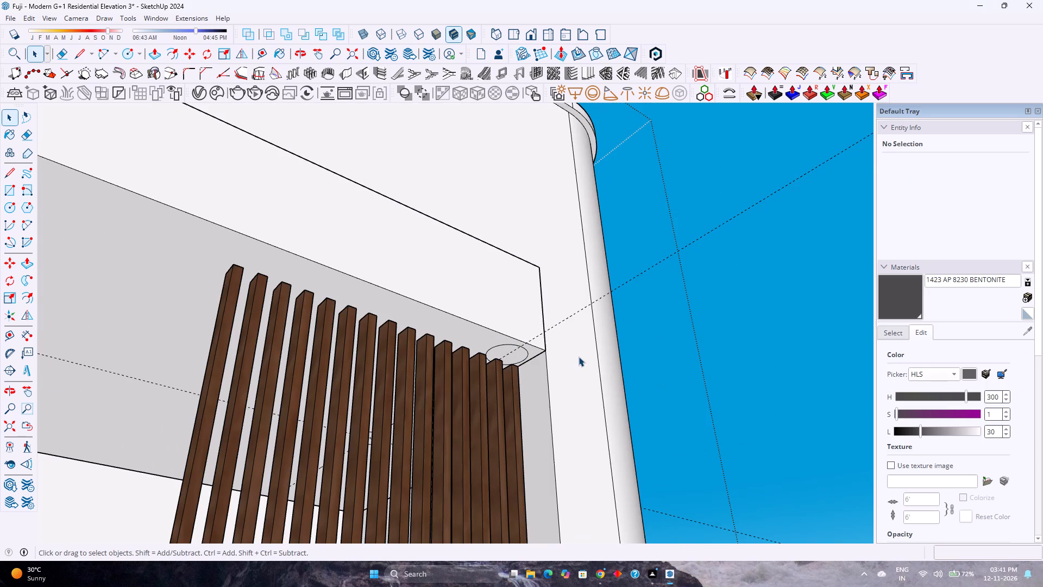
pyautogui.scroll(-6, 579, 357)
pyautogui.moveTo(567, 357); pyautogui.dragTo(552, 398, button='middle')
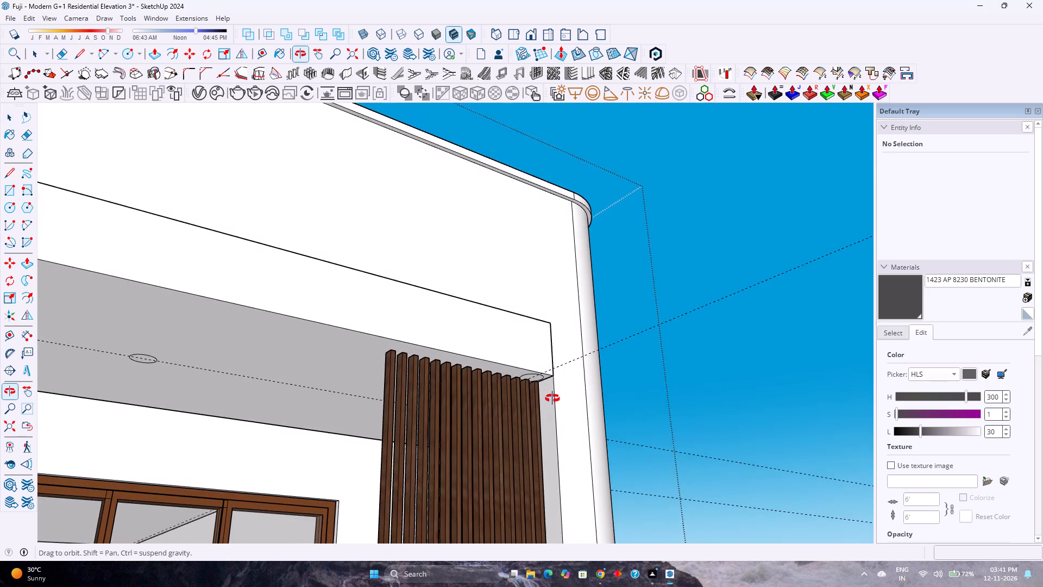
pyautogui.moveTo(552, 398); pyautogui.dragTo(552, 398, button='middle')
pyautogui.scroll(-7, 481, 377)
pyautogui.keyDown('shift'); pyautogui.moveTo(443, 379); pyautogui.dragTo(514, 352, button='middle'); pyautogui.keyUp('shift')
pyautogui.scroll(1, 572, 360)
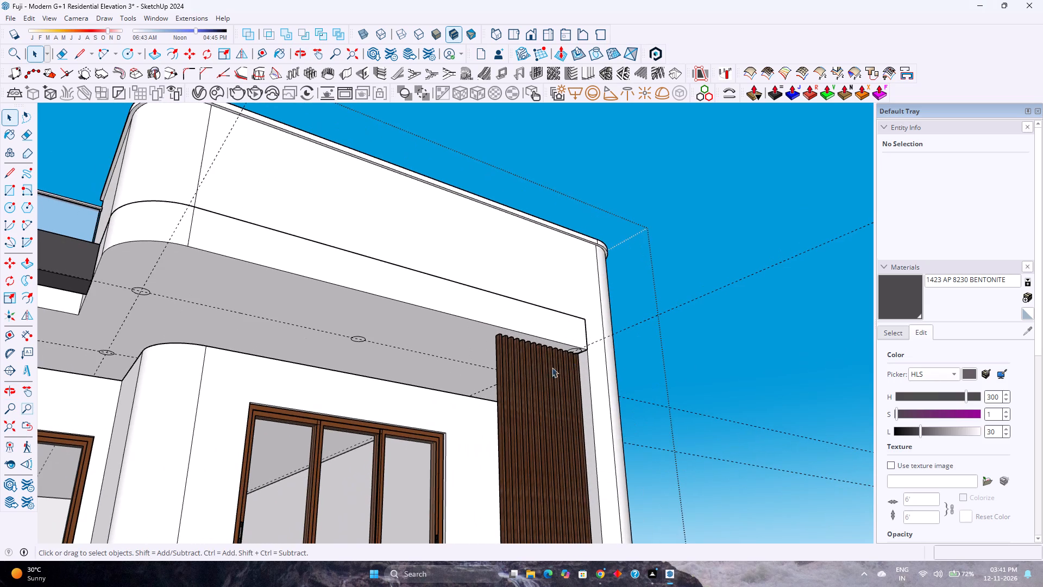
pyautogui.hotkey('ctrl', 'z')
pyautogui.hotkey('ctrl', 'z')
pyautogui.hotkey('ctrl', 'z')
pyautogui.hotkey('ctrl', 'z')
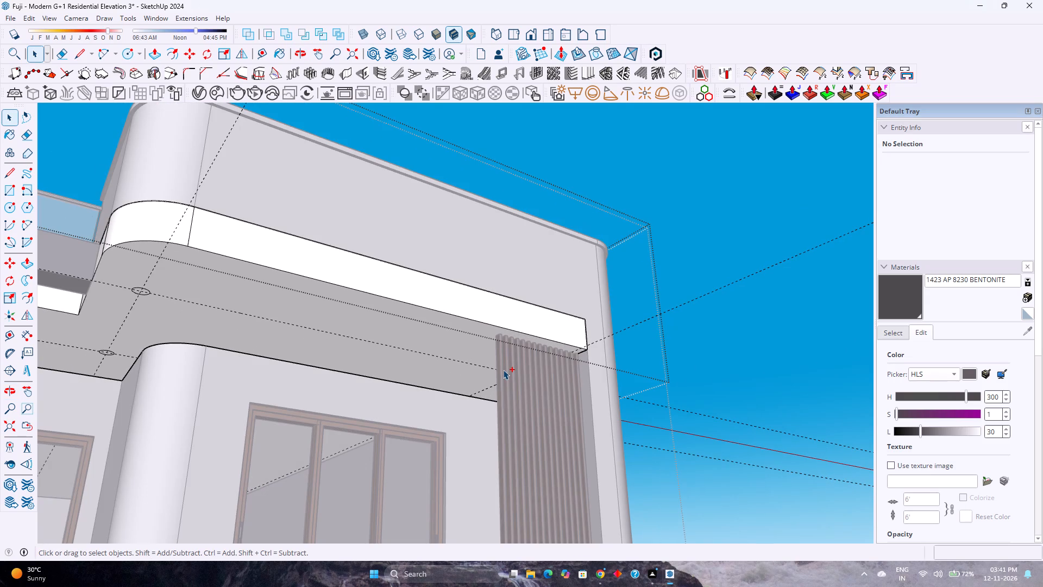
# Delete the 1'6" guide that crosses the top slab's underside beside the louvres.
pyautogui.scroll(2, 503, 370)
pyautogui.moveTo(503, 370); pyautogui.dragTo(593, 364, button='middle')
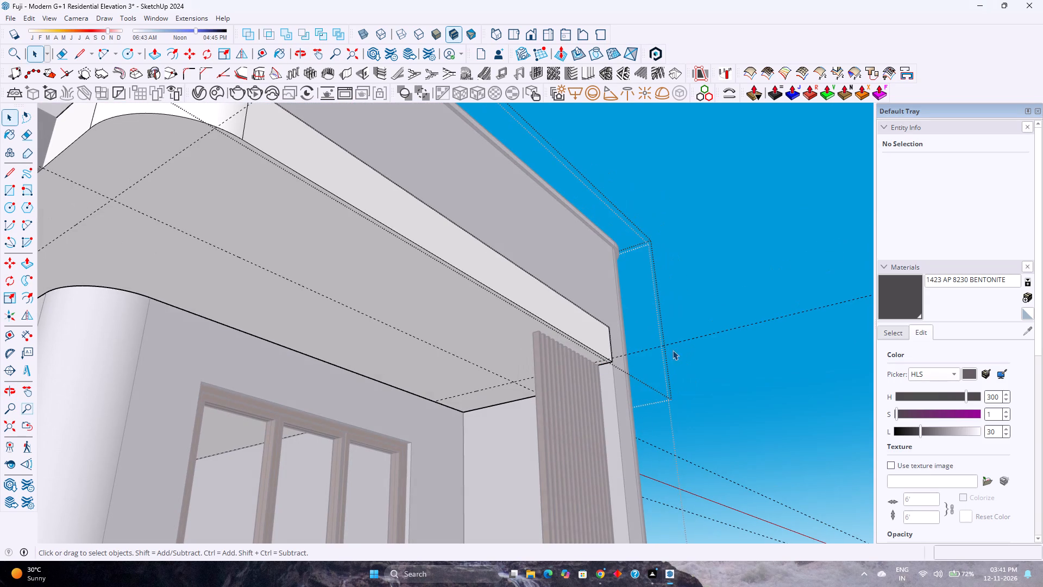
pyautogui.click(685, 341)
pyautogui.press('Delete')
# Place a guide 1'6" inwards from the top slab's side edge, crossing its underside behind the louvres, and exit the group.
pyautogui.moveTo(519, 364); pyautogui.dragTo(498, 359, button='middle')
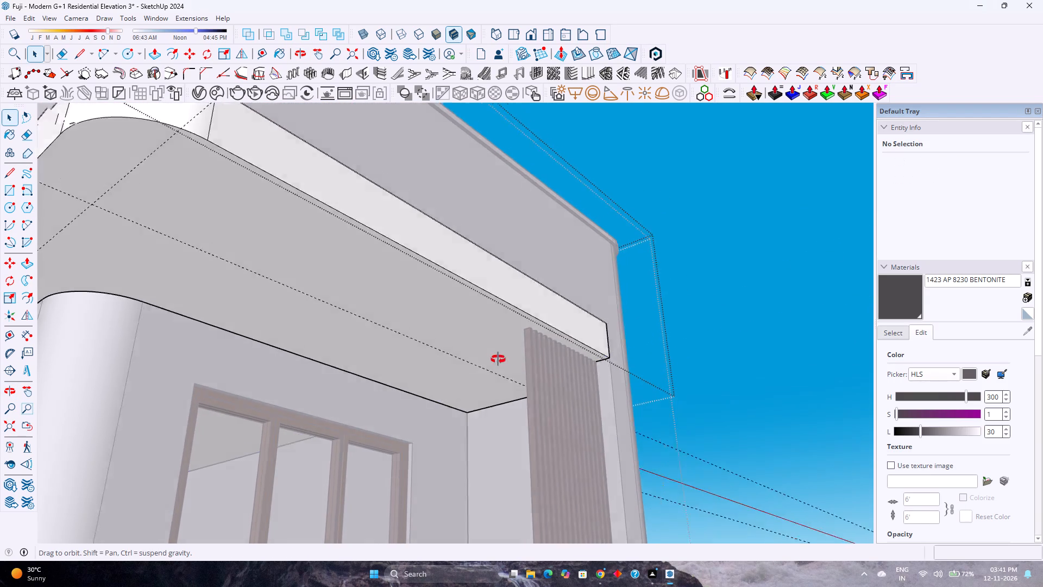
pyautogui.moveTo(498, 359); pyautogui.dragTo(317, 325, button='middle')
pyautogui.scroll(3, 317, 325)
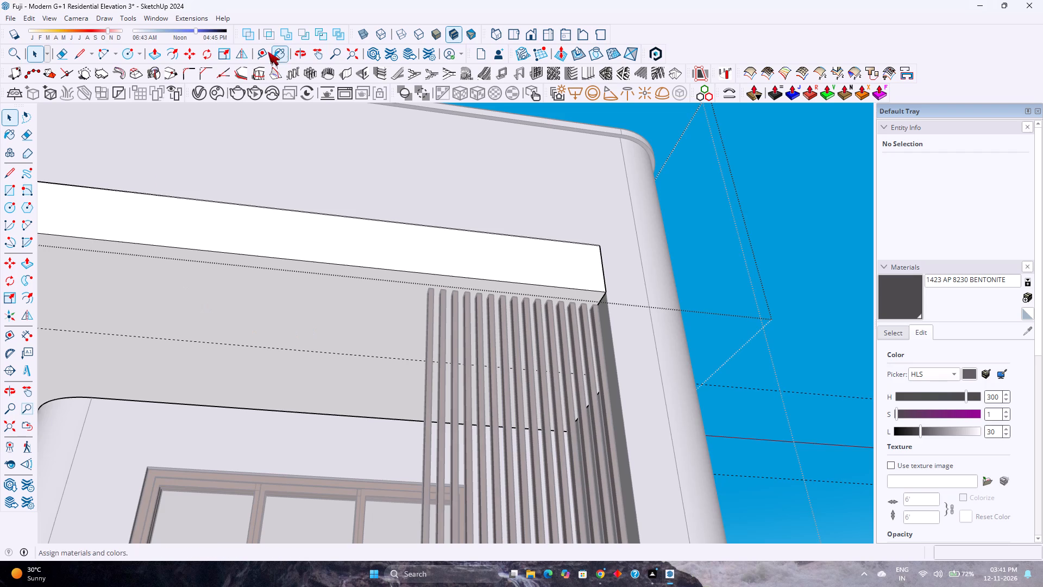
pyautogui.click(262, 52)
pyautogui.scroll(7, 563, 307)
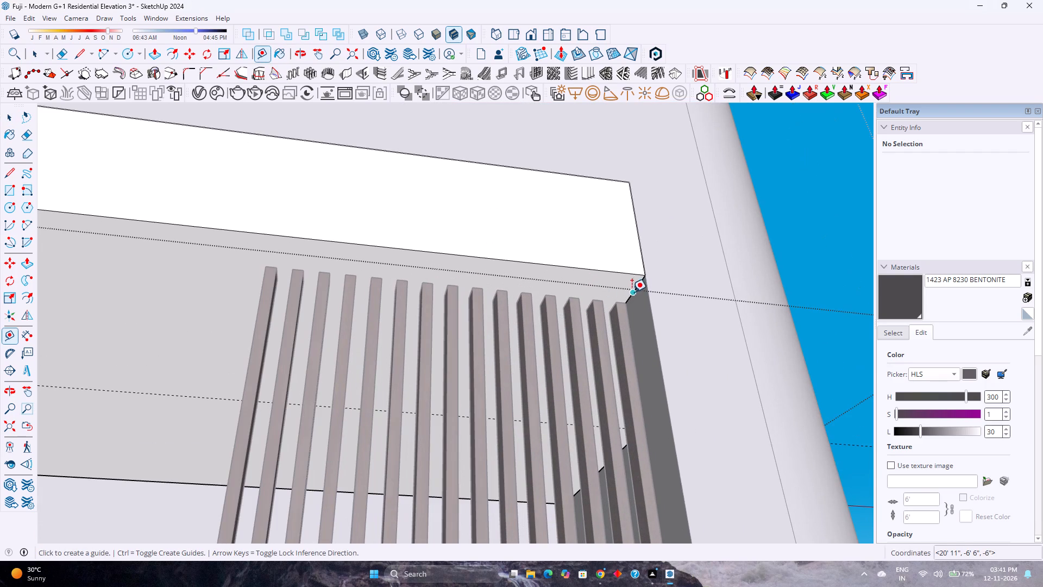
pyautogui.click(636, 288)
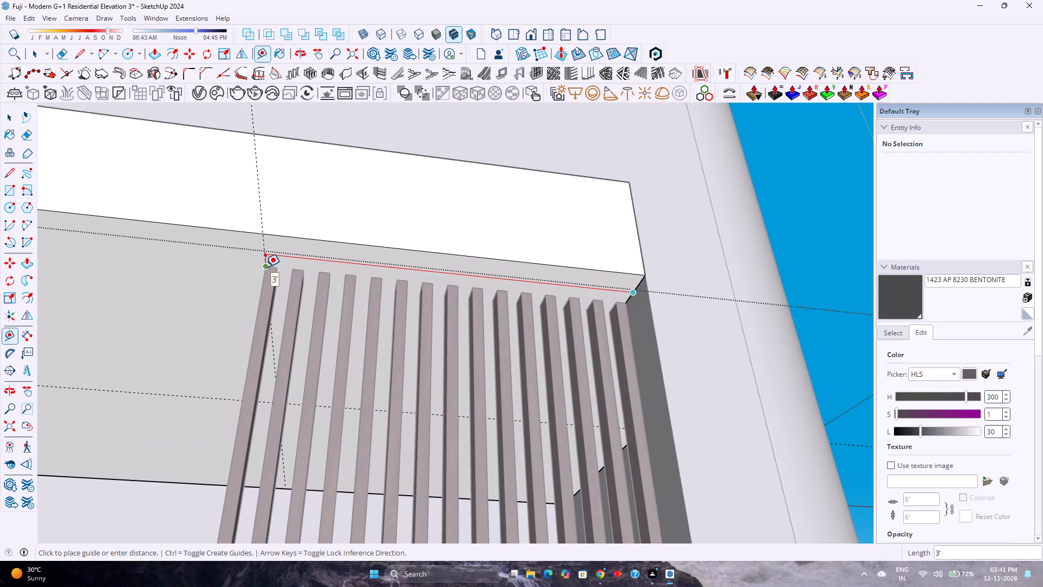
pyautogui.write("1'6")
pyautogui.press('Return')
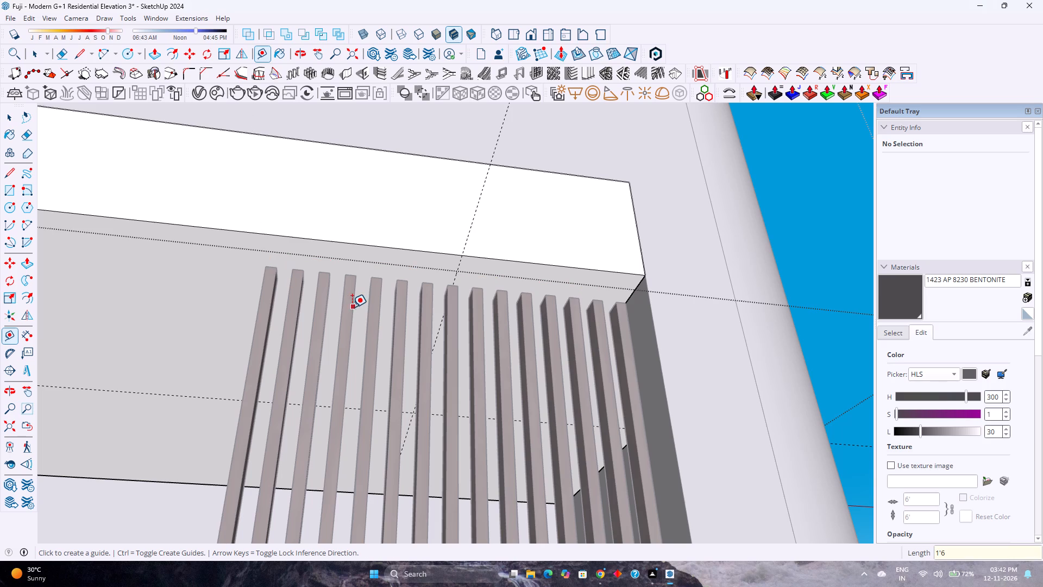
pyautogui.scroll(-2, 352, 307)
pyautogui.moveTo(352, 308); pyautogui.dragTo(555, 357, button='middle')
pyautogui.press('space')
pyautogui.press('Escape')
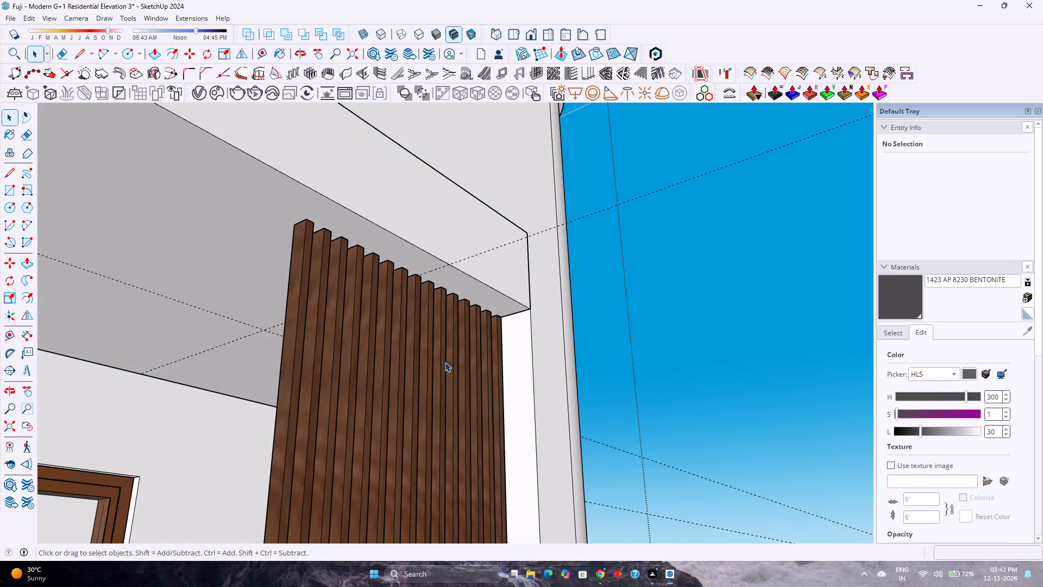
# Move the tall wooden louvre panel slightly back from the top slab's front corner, along the slab's side edge.
pyautogui.click(445, 362)
pyautogui.scroll(3, 479, 350)
pyautogui.press('m')
pyautogui.scroll(4, 503, 301)
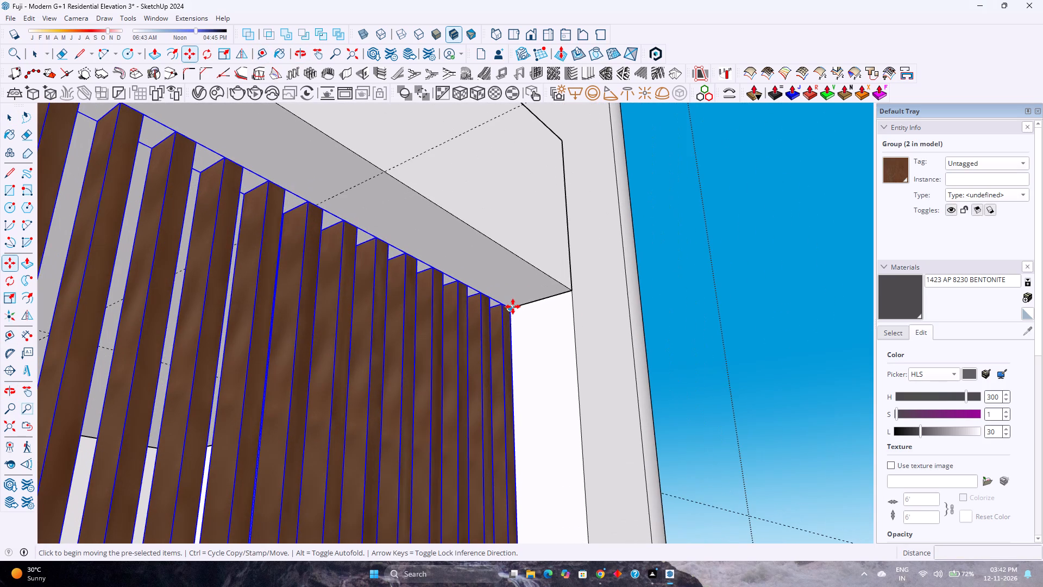
pyautogui.click(513, 307)
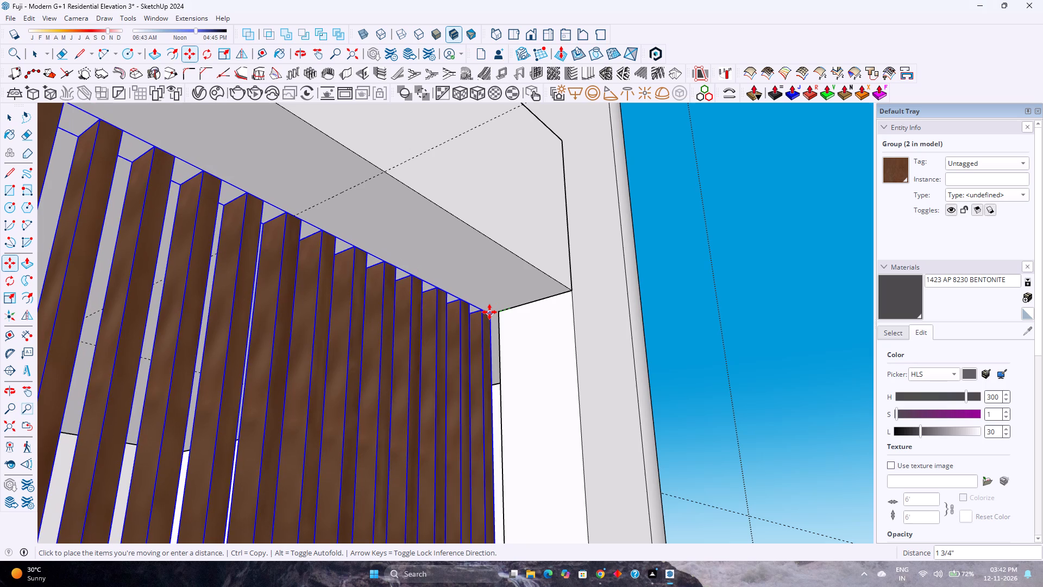
pyautogui.click(497, 312)
pyautogui.scroll(-3, 511, 303)
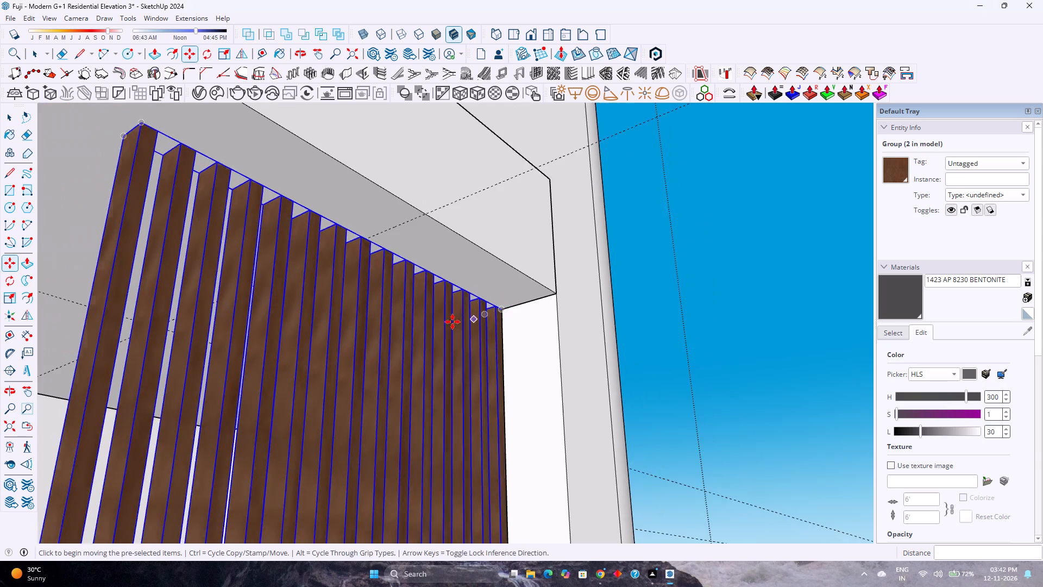
# Examine how the moved louvre panel sits under the top slab and down at the lower balcony's floor and parapet.
pyautogui.moveTo(453, 322); pyautogui.dragTo(836, 370, button='middle')
pyautogui.middleClick(836, 370)
pyautogui.scroll(-1, 505, 327)
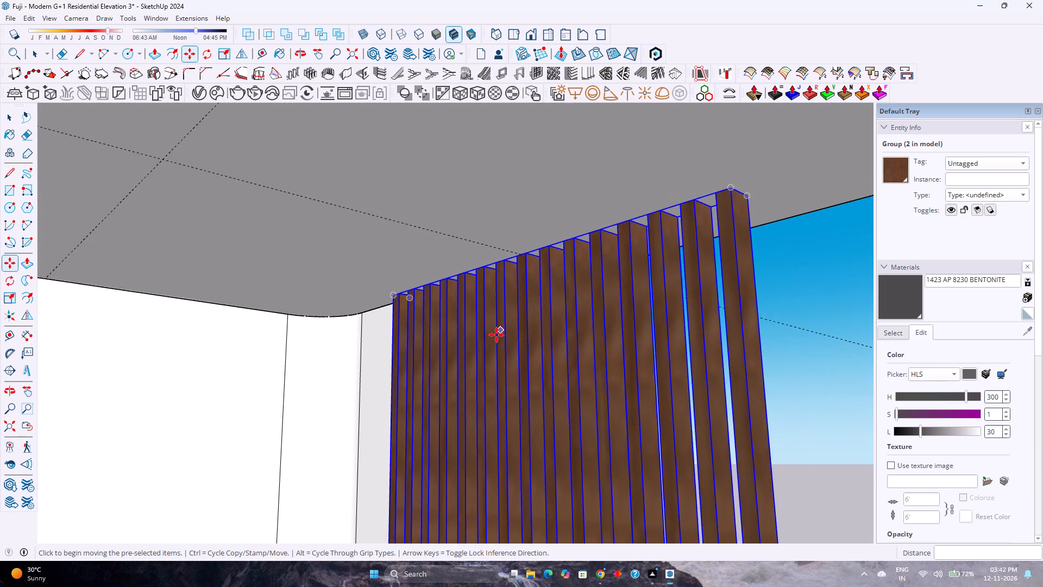
pyautogui.keyDown('shift'); pyautogui.moveTo(494, 340); pyautogui.dragTo(439, 258, button='middle'); pyautogui.keyUp('shift')
pyautogui.moveTo(379, 286); pyautogui.dragTo(341, 311, button='middle')
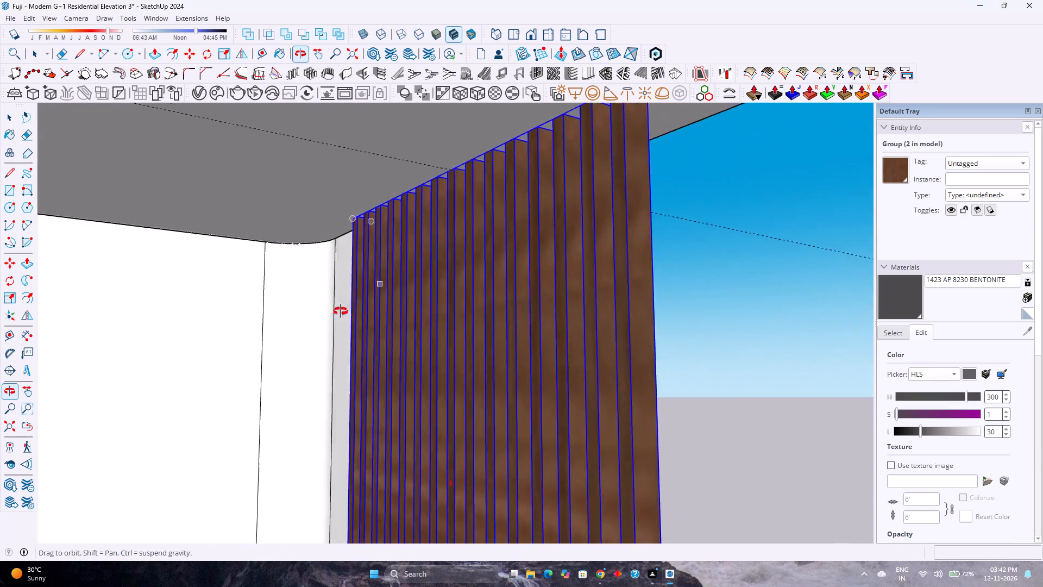
pyautogui.moveTo(341, 311); pyautogui.dragTo(74, 346, button='middle')
pyautogui.scroll(-4, 465, 323)
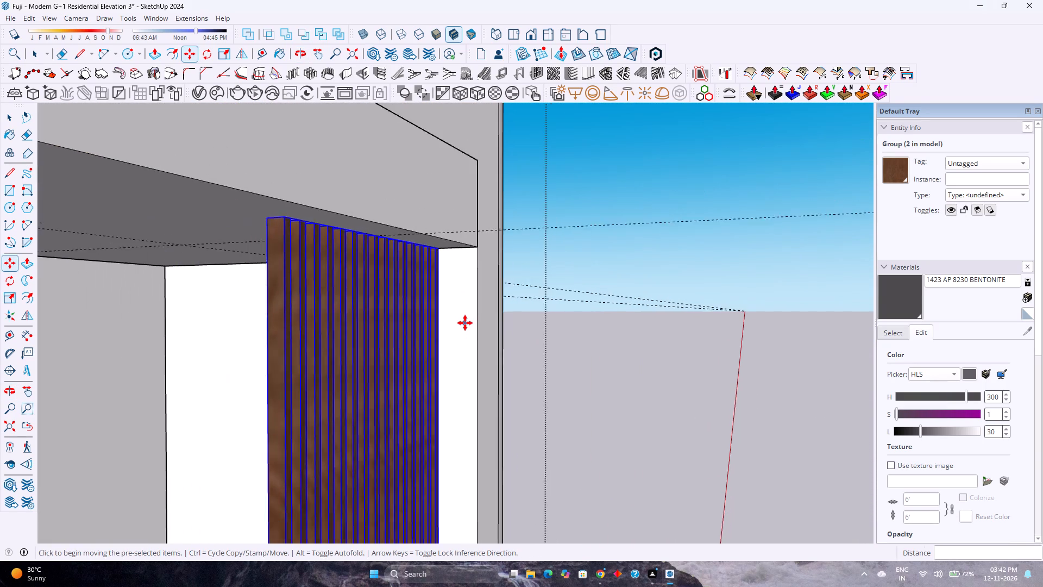
pyautogui.scroll(-7, 465, 323)
pyautogui.keyDown('shift'); pyautogui.moveTo(468, 362); pyautogui.dragTo(481, 265, button='middle'); pyautogui.keyUp('shift')
pyautogui.keyDown('shift'); pyautogui.middleClick(482, 262); pyautogui.keyUp('shift')
pyautogui.scroll(-6, 481, 265)
pyautogui.moveTo(481, 267); pyautogui.dragTo(480, 268, button='middle')
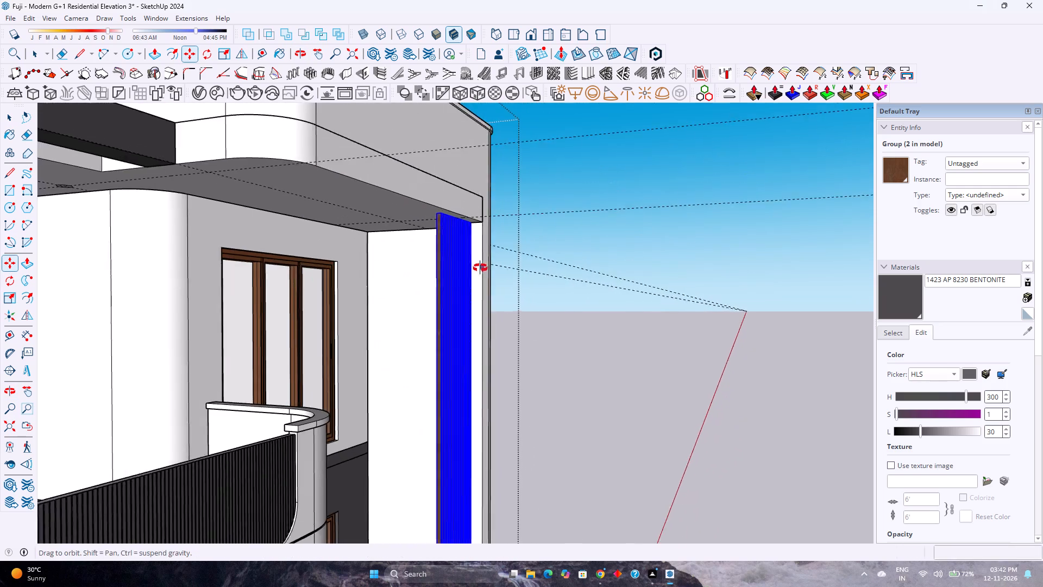
pyautogui.moveTo(480, 268); pyautogui.dragTo(427, 350, button='middle')
pyautogui.keyDown('shift'); pyautogui.moveTo(442, 379); pyautogui.dragTo(494, 252, button='middle'); pyautogui.keyUp('shift')
pyautogui.keyDown('shift'); pyautogui.middleClick(495, 249); pyautogui.keyUp('shift')
pyautogui.scroll(6, 493, 472)
pyautogui.keyDown('shift'); pyautogui.moveTo(497, 485); pyautogui.dragTo(520, 333, button='middle'); pyautogui.keyUp('shift')
pyautogui.keyDown('shift'); pyautogui.moveTo(520, 333); pyautogui.dragTo(523, 327, button='middle'); pyautogui.keyUp('shift')
pyautogui.scroll(1, 480, 371)
pyautogui.moveTo(480, 371); pyautogui.dragTo(694, 345, button='middle')
pyautogui.scroll(-2, 686, 345)
pyautogui.keyDown('shift'); pyautogui.moveTo(625, 419); pyautogui.dragTo(586, 312, button='middle'); pyautogui.keyUp('shift')
pyautogui.keyDown('shift'); pyautogui.middleClick(586, 312); pyautogui.keyUp('shift')
pyautogui.moveTo(600, 388); pyautogui.dragTo(626, 470, button='middle')
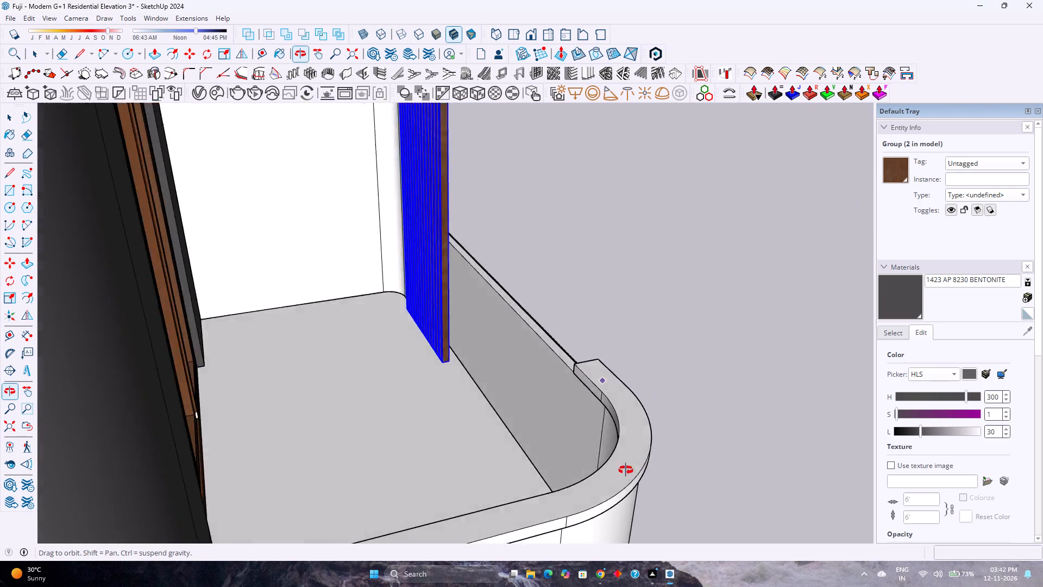
pyautogui.moveTo(626, 470); pyautogui.dragTo(315, 495, button='middle')
pyautogui.middleClick(313, 495)
pyautogui.scroll(2, 470, 409)
pyautogui.moveTo(470, 409); pyautogui.dragTo(385, 405, button='middle')
pyautogui.scroll(-8, 385, 402)
pyautogui.keyDown('shift'); pyautogui.moveTo(499, 341); pyautogui.dragTo(486, 409, button='middle'); pyautogui.keyUp('shift')
pyautogui.moveTo(486, 410); pyautogui.dragTo(573, 420, button='middle')
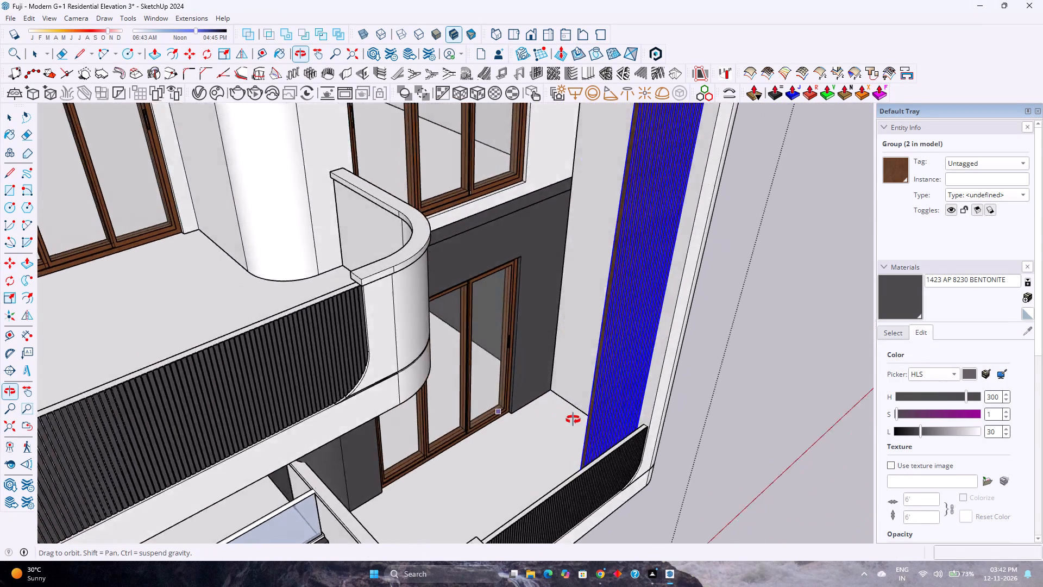
pyautogui.moveTo(573, 420); pyautogui.dragTo(414, 386, button='middle')
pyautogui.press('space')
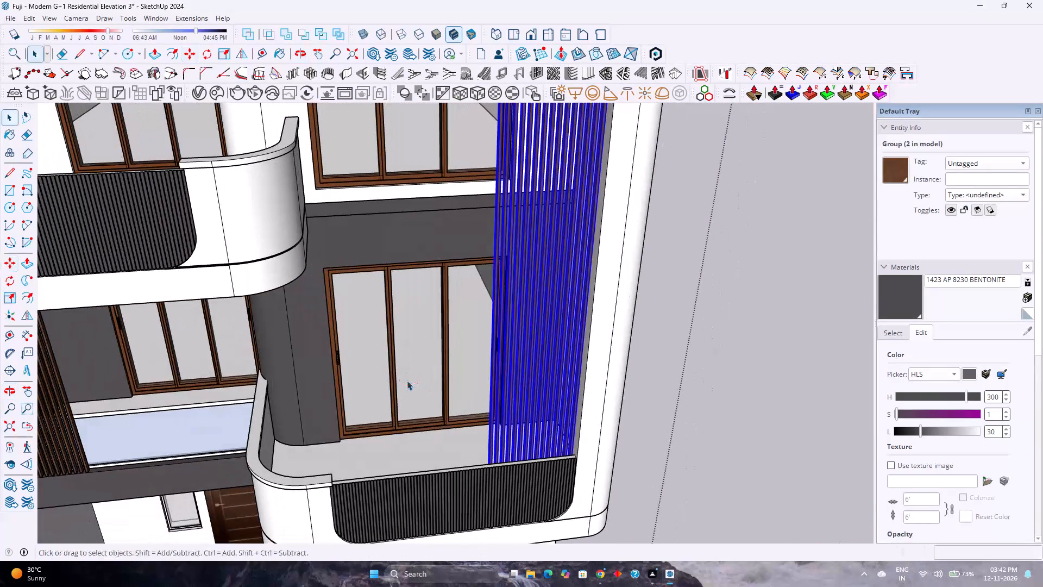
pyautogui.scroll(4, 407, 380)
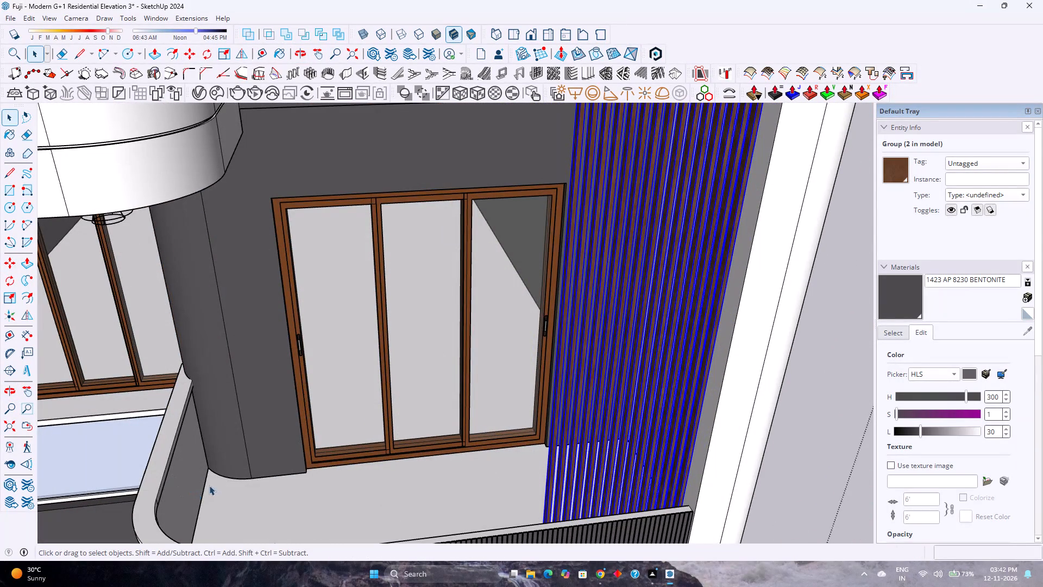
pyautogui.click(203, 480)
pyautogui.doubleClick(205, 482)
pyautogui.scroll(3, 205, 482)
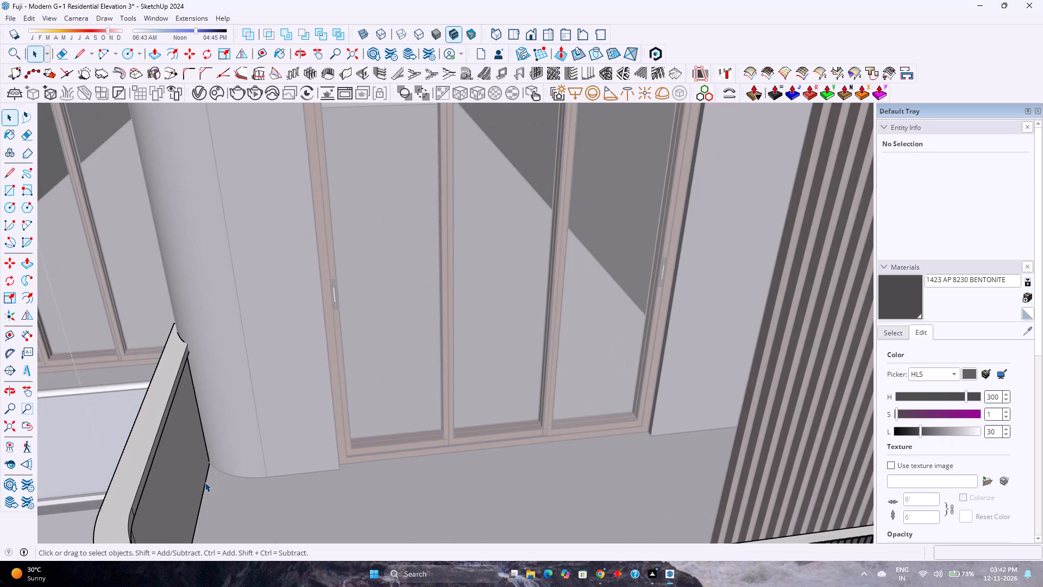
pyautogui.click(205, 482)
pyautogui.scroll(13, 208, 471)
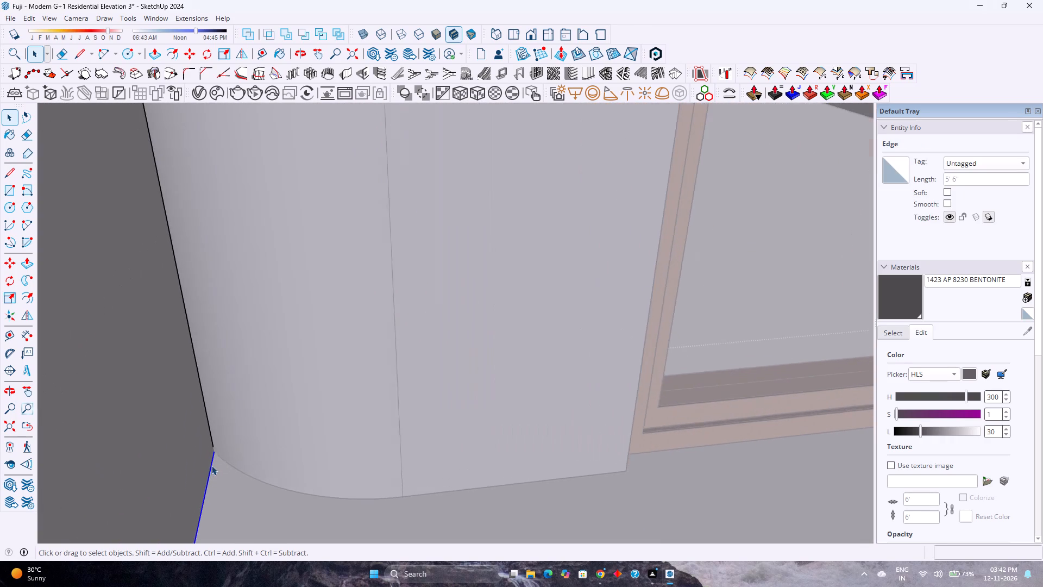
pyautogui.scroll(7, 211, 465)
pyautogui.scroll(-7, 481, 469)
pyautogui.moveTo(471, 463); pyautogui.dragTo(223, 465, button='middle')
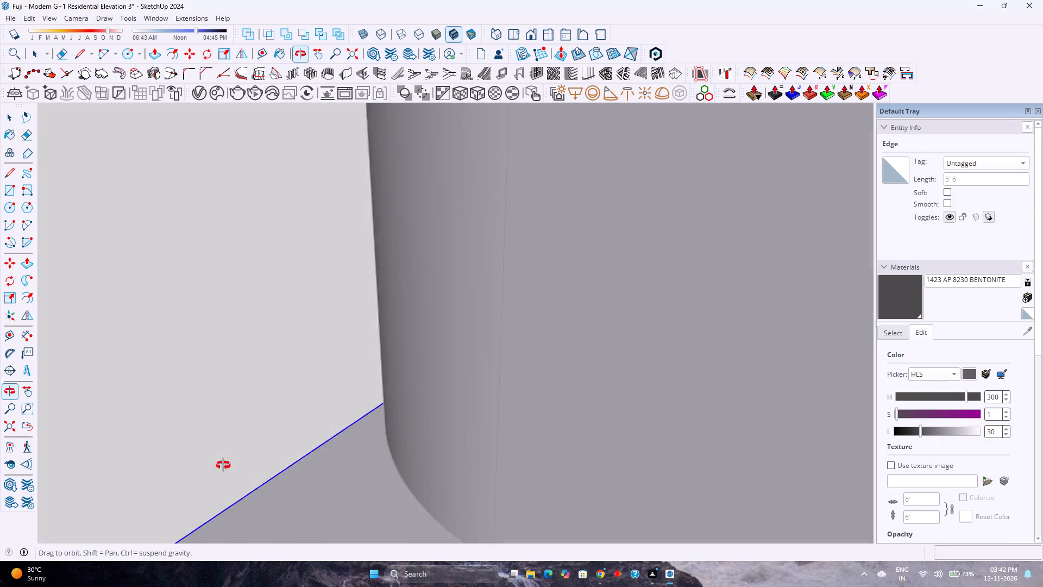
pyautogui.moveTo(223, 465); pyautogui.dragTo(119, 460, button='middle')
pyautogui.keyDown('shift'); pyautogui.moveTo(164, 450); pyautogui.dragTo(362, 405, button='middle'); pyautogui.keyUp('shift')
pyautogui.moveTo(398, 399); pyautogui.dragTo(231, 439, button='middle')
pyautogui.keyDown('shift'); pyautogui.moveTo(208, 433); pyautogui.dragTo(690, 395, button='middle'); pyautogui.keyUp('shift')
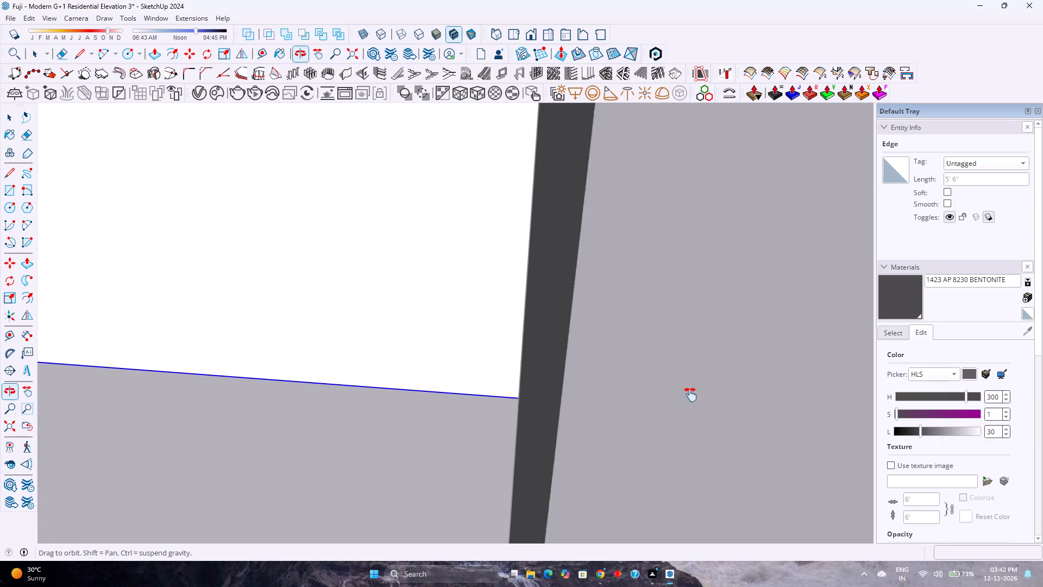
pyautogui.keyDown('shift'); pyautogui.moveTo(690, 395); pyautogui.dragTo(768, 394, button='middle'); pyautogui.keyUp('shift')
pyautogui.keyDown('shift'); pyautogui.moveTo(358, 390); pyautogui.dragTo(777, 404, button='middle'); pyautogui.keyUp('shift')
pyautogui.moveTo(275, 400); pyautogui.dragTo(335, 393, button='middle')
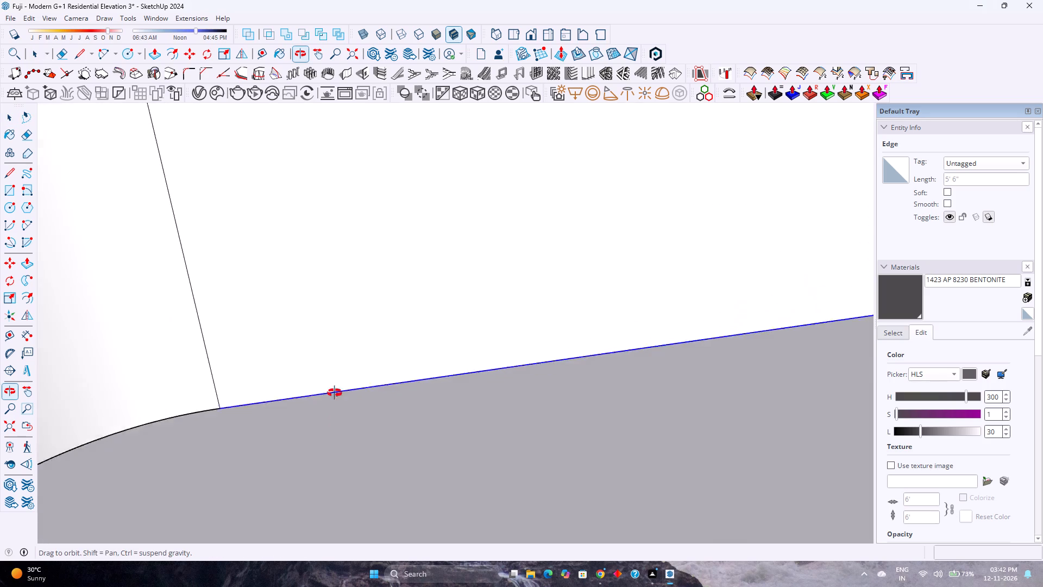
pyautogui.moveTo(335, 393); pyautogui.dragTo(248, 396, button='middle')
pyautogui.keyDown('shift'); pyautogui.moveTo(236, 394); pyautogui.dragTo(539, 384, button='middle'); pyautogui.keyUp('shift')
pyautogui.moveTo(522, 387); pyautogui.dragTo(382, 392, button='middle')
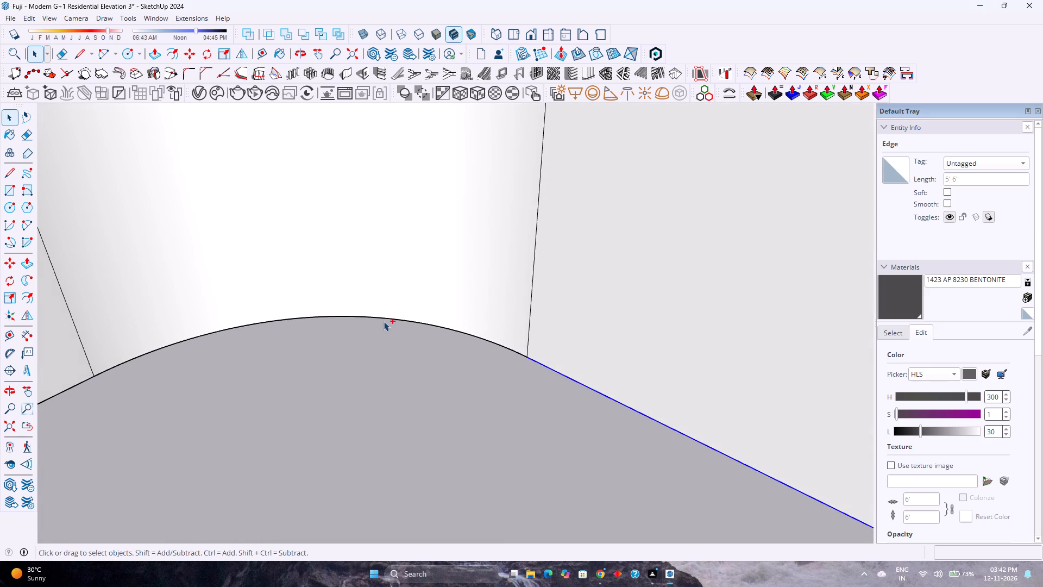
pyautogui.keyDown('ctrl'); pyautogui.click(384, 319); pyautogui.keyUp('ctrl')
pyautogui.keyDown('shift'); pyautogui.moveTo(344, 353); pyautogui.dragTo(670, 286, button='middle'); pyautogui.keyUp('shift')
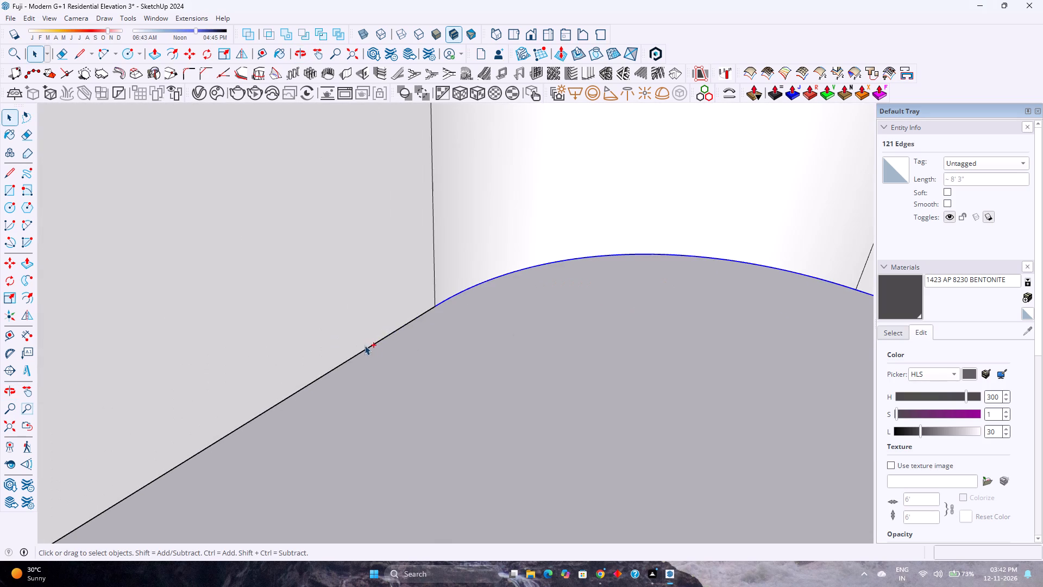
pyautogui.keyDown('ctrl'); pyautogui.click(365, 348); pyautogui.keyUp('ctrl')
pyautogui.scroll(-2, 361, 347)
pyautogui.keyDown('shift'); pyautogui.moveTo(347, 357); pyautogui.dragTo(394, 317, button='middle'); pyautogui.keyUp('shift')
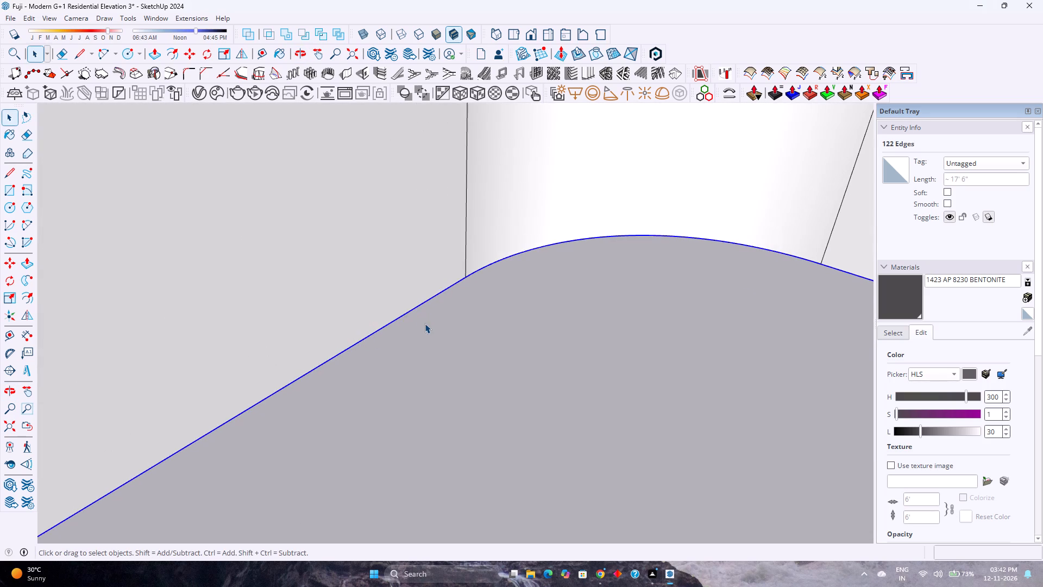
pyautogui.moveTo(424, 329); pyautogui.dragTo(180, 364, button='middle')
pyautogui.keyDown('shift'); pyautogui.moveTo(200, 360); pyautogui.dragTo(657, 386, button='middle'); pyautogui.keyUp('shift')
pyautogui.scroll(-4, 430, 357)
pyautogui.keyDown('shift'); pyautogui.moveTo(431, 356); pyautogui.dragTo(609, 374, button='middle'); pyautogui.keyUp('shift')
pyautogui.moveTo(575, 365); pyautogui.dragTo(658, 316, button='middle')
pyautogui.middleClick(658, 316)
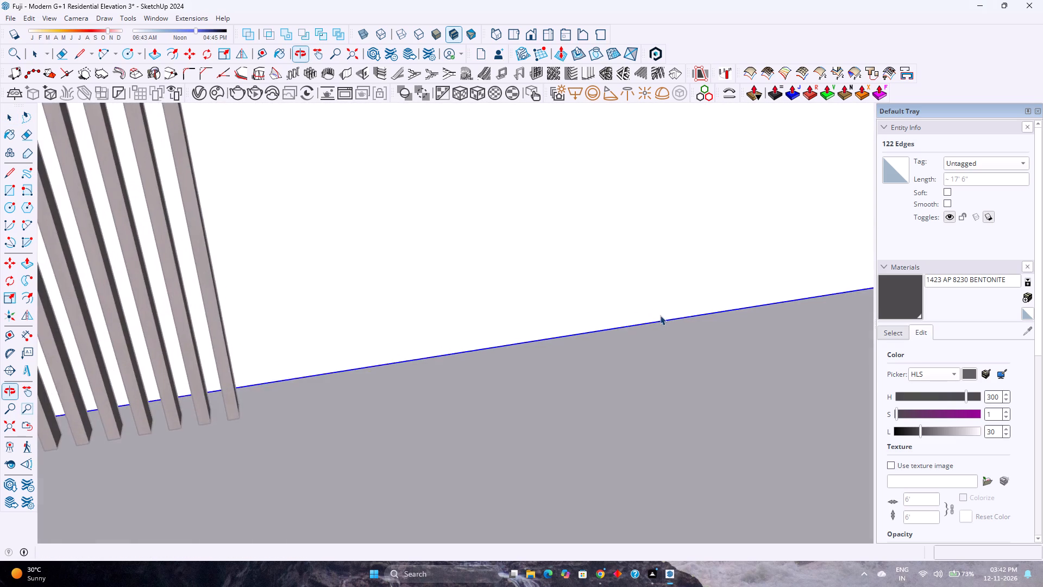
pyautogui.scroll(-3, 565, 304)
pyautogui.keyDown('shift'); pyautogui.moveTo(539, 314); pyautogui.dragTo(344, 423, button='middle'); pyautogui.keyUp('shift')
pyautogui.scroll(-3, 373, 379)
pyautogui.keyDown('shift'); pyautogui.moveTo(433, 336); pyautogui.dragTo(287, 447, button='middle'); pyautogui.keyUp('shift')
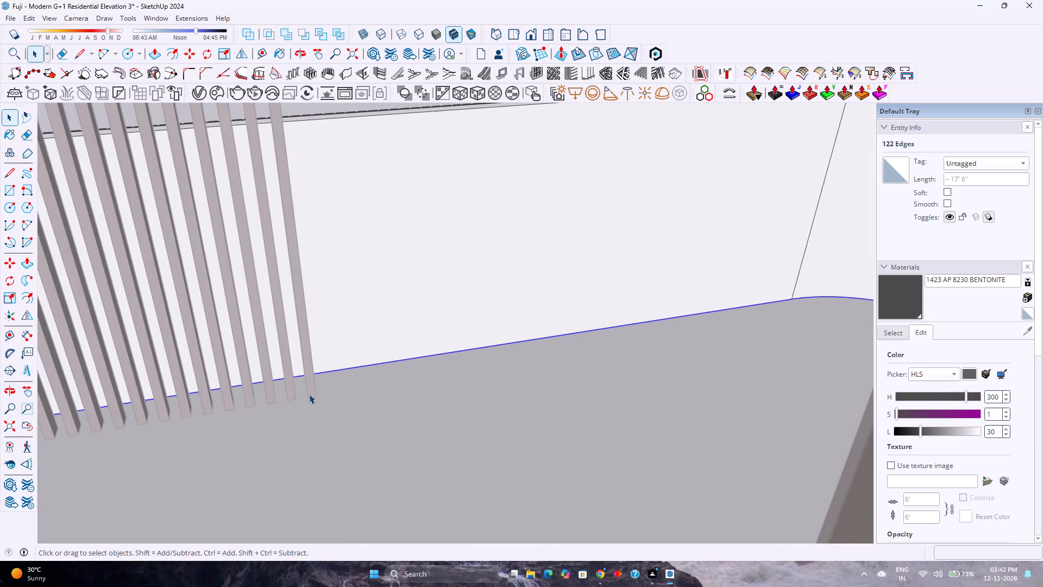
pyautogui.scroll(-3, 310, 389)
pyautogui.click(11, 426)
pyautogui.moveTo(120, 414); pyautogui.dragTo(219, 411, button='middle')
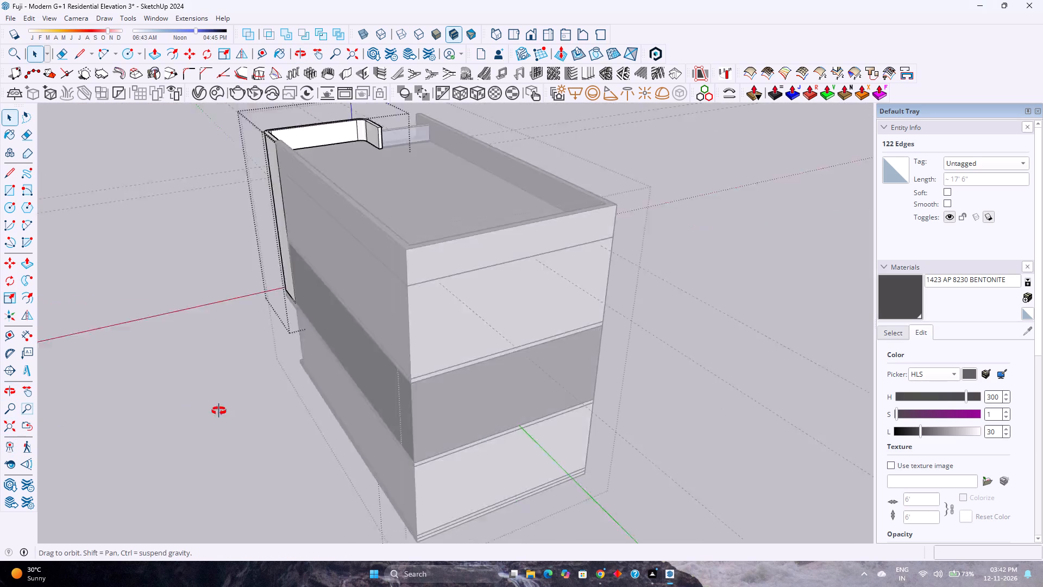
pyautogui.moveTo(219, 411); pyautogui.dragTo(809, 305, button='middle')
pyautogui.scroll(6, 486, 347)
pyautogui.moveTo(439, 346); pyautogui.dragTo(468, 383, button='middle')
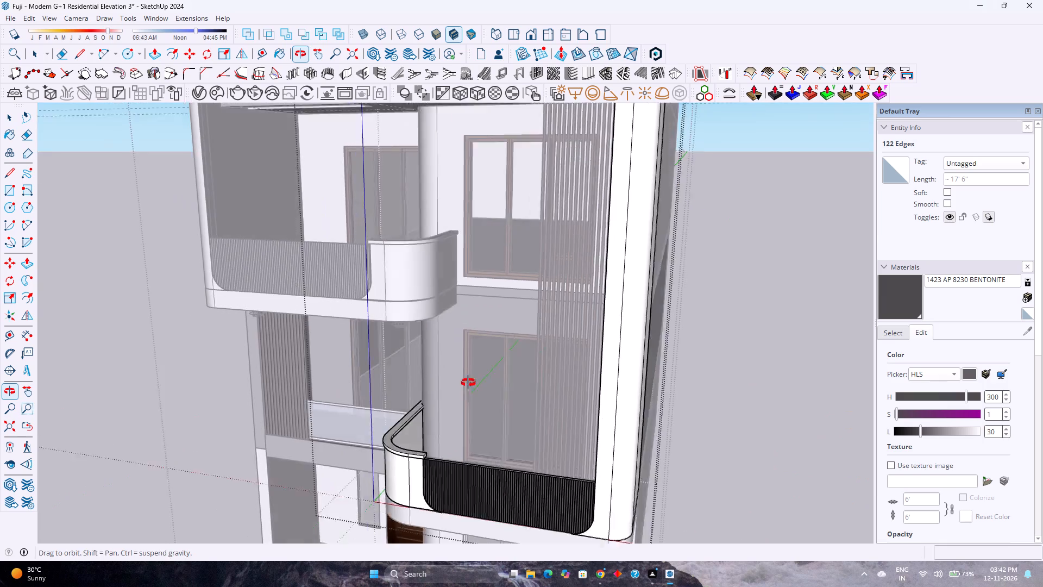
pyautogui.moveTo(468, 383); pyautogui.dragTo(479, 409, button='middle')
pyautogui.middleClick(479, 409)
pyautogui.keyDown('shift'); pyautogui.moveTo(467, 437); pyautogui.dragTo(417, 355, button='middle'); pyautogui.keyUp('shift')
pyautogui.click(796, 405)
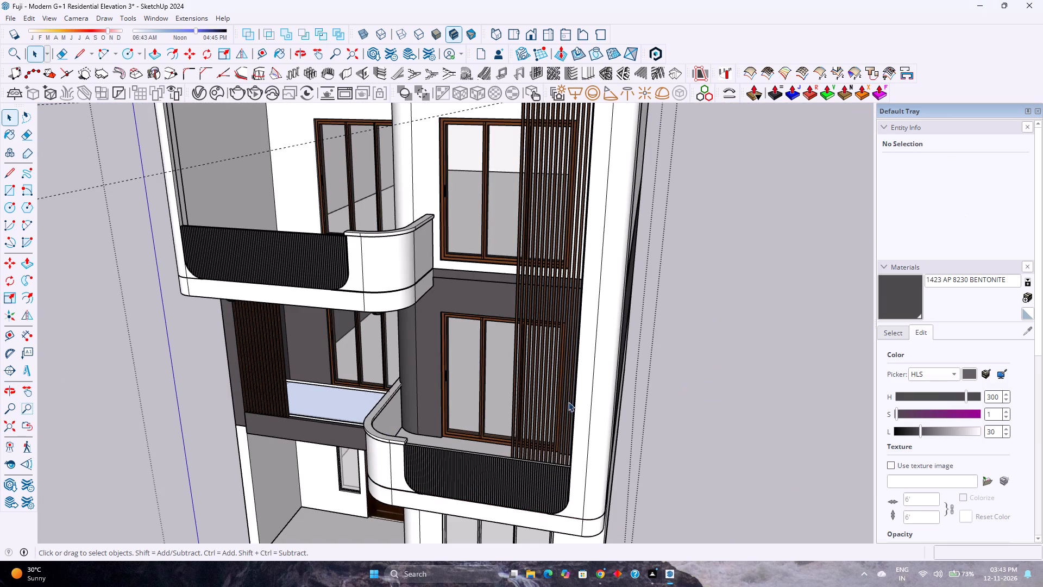
# Examine the louvre panel's foot behind the lower balcony's parapet, and review the front elevation from below.
pyautogui.scroll(5, 445, 469)
pyautogui.moveTo(543, 482); pyautogui.dragTo(649, 569, button='middle')
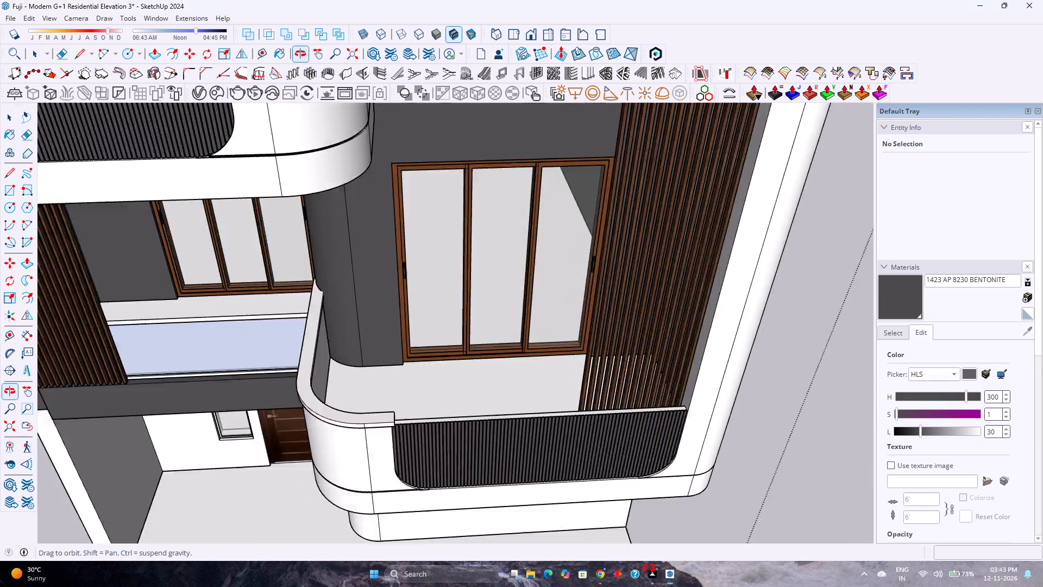
pyautogui.moveTo(649, 569); pyautogui.dragTo(862, 546, button='middle')
pyautogui.scroll(9, 627, 350)
pyautogui.moveTo(593, 337); pyautogui.dragTo(755, 353, button='middle')
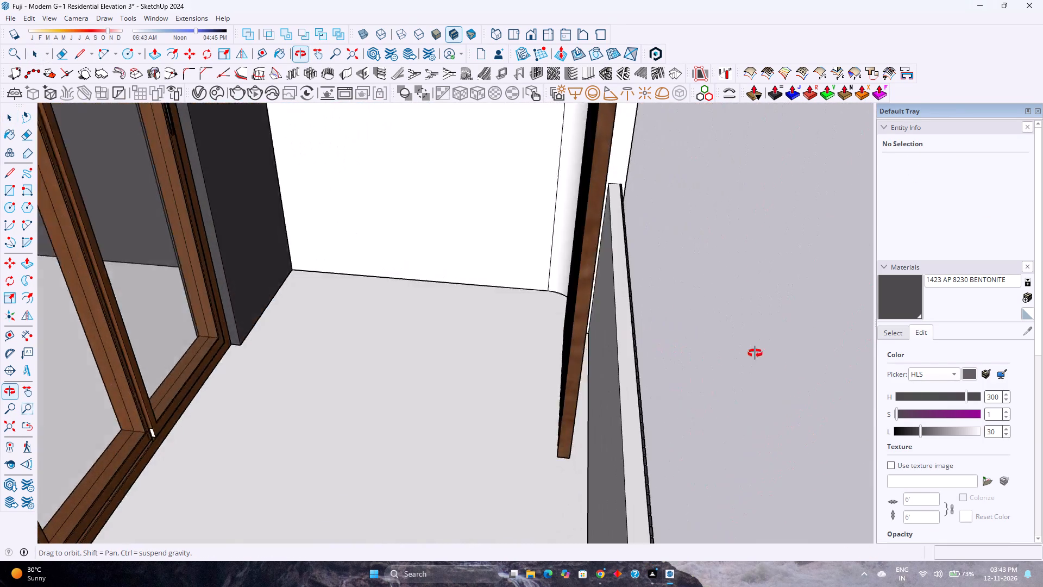
pyautogui.moveTo(755, 353); pyautogui.dragTo(452, 310, button='middle')
pyautogui.scroll(-8, 457, 310)
pyautogui.keyDown('shift'); pyautogui.moveTo(541, 289); pyautogui.dragTo(561, 306, button='middle'); pyautogui.keyUp('shift')
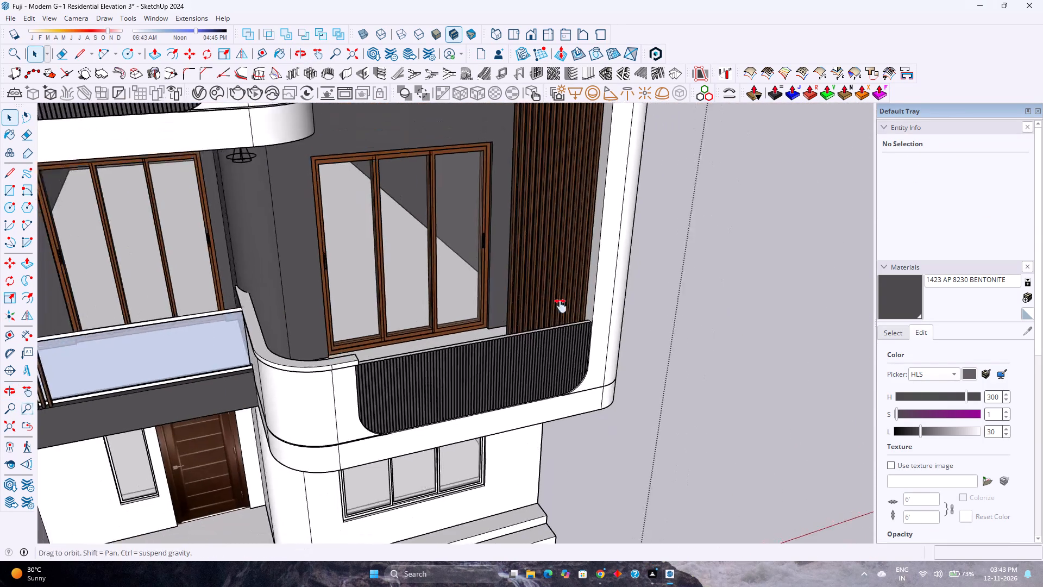
pyautogui.keyDown('shift'); pyautogui.moveTo(561, 306); pyautogui.dragTo(656, 512, button='middle'); pyautogui.keyUp('shift')
pyautogui.moveTo(640, 491); pyautogui.dragTo(564, 439, button='middle')
pyautogui.scroll(-6, 555, 433)
pyautogui.keyDown('shift'); pyautogui.moveTo(573, 363); pyautogui.dragTo(544, 518, button='middle'); pyautogui.keyUp('shift')
pyautogui.moveTo(529, 477); pyautogui.dragTo(523, 359, button='middle')
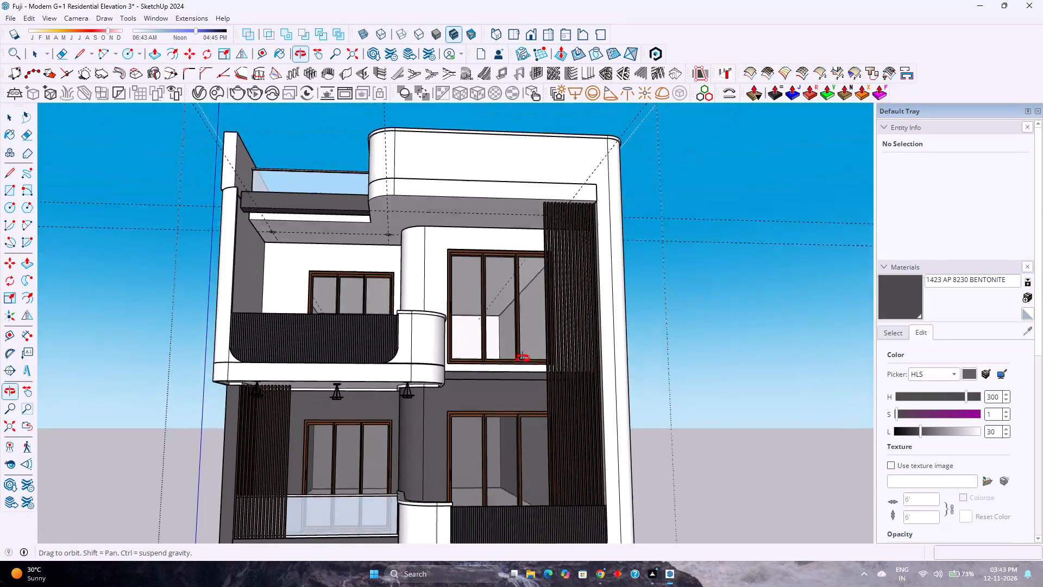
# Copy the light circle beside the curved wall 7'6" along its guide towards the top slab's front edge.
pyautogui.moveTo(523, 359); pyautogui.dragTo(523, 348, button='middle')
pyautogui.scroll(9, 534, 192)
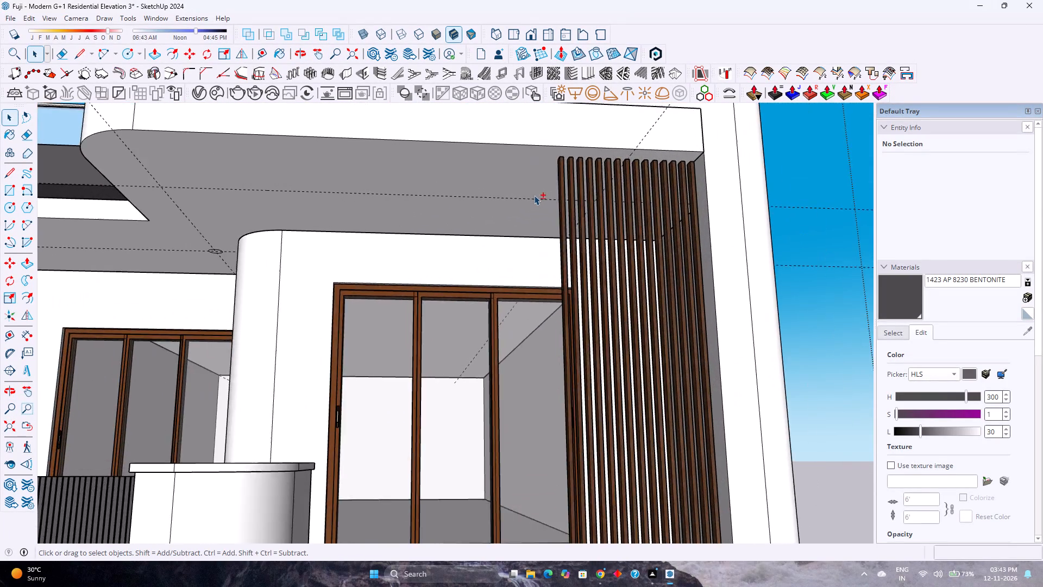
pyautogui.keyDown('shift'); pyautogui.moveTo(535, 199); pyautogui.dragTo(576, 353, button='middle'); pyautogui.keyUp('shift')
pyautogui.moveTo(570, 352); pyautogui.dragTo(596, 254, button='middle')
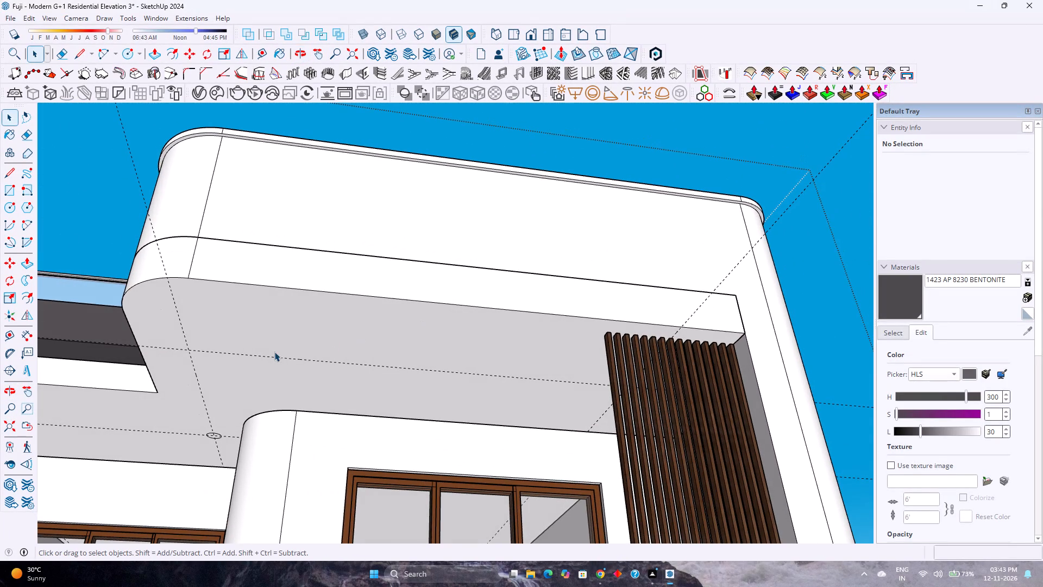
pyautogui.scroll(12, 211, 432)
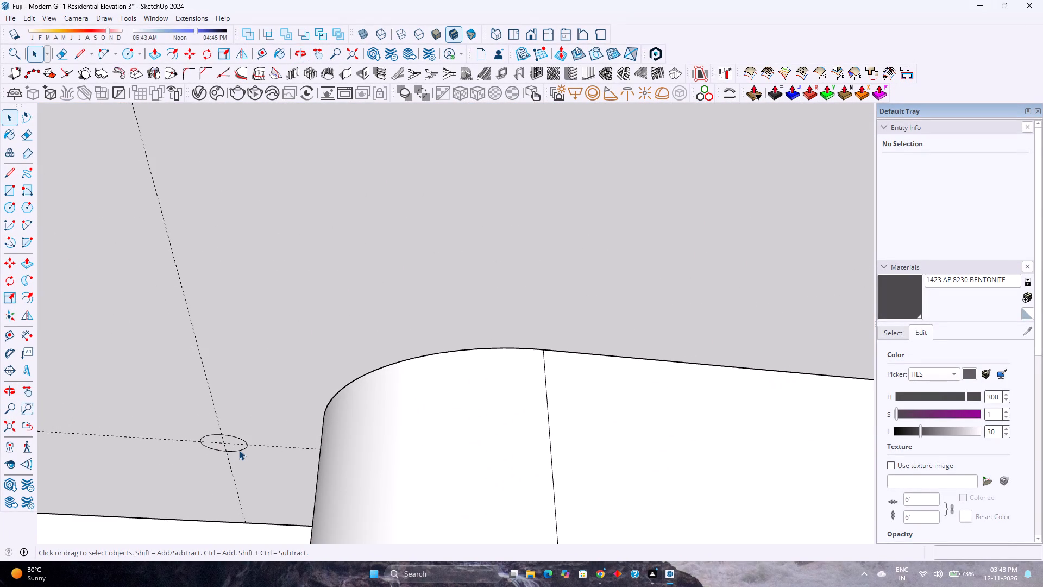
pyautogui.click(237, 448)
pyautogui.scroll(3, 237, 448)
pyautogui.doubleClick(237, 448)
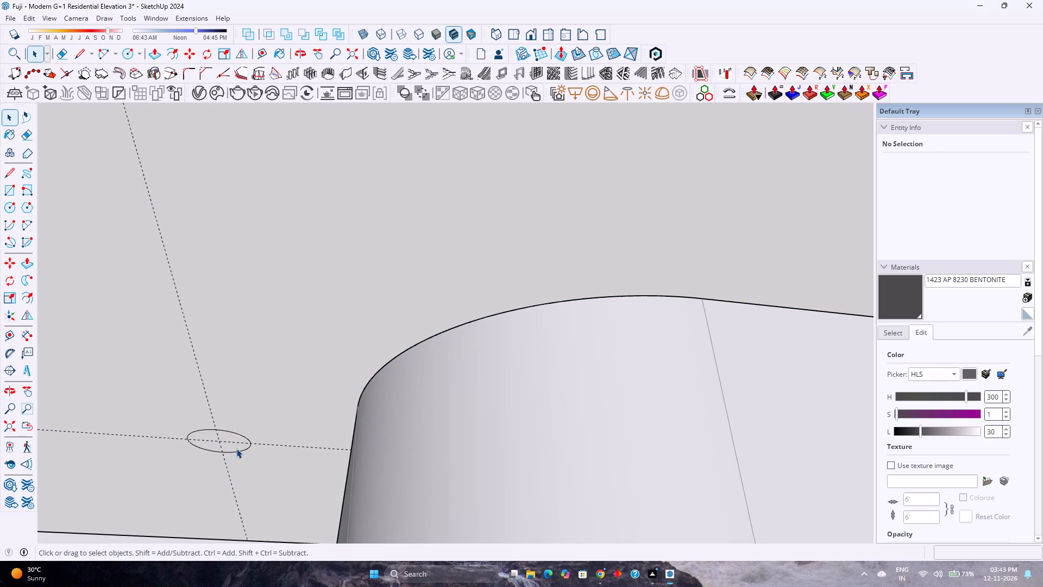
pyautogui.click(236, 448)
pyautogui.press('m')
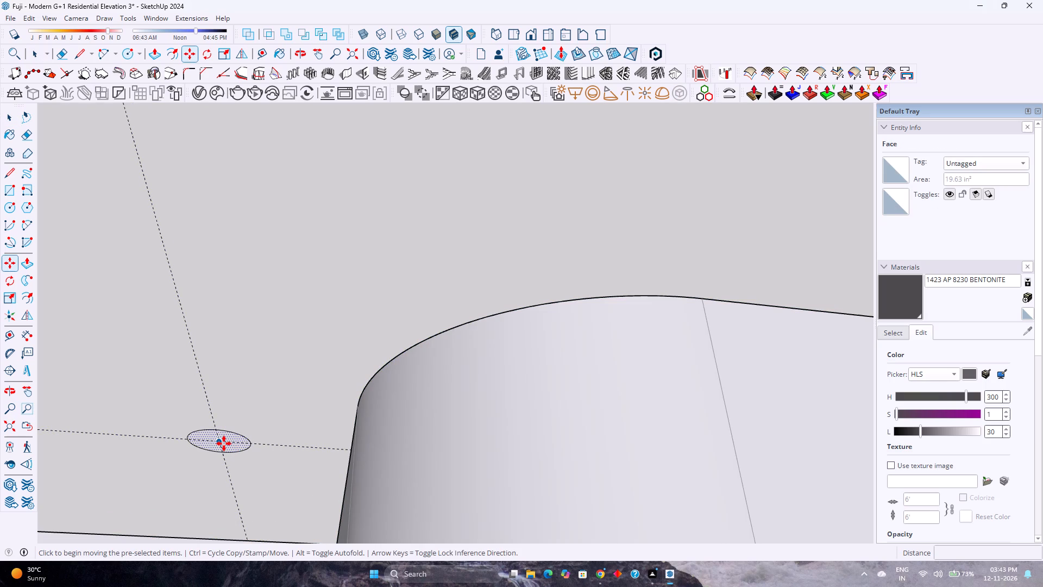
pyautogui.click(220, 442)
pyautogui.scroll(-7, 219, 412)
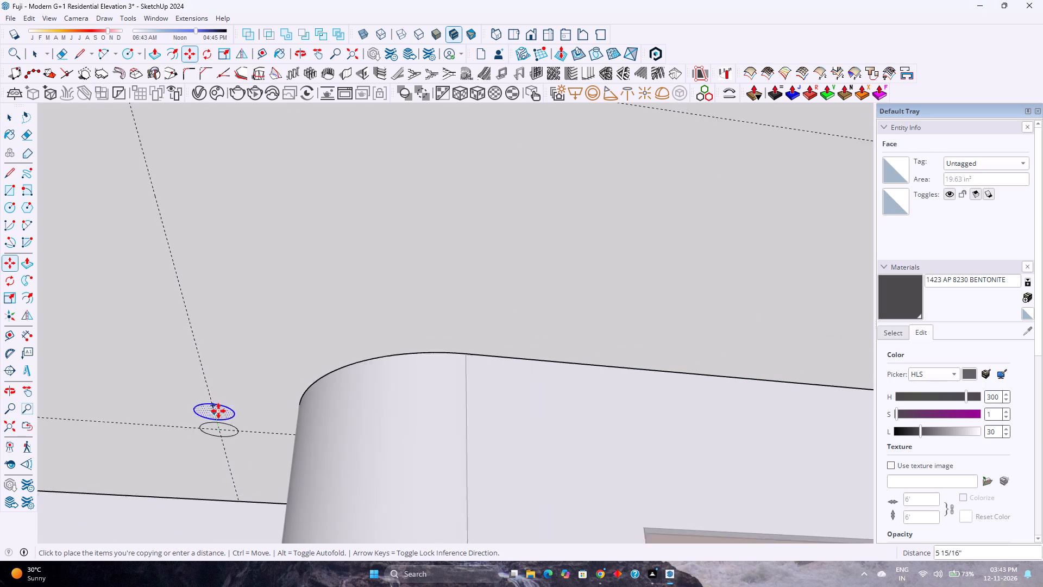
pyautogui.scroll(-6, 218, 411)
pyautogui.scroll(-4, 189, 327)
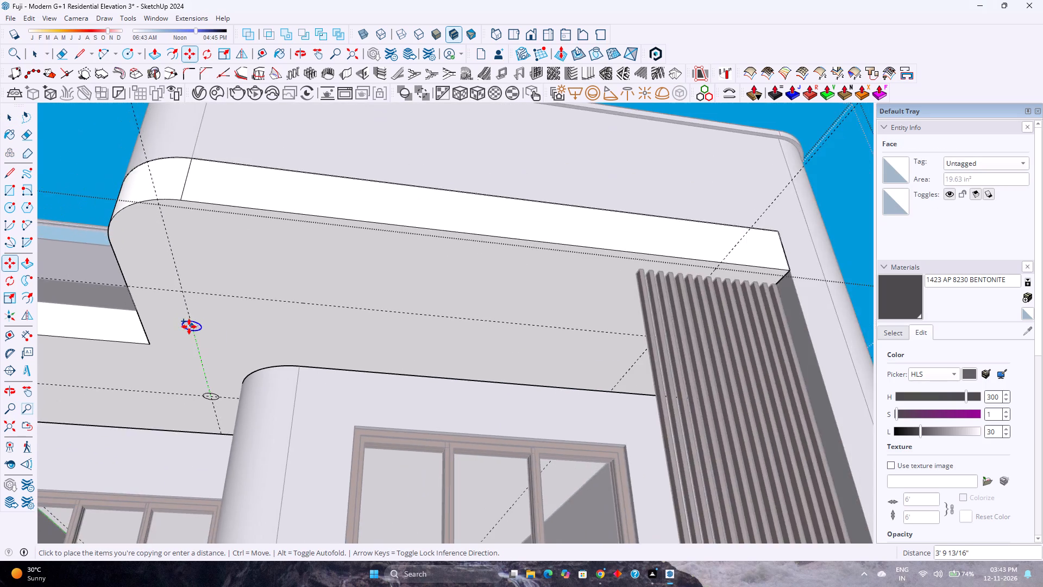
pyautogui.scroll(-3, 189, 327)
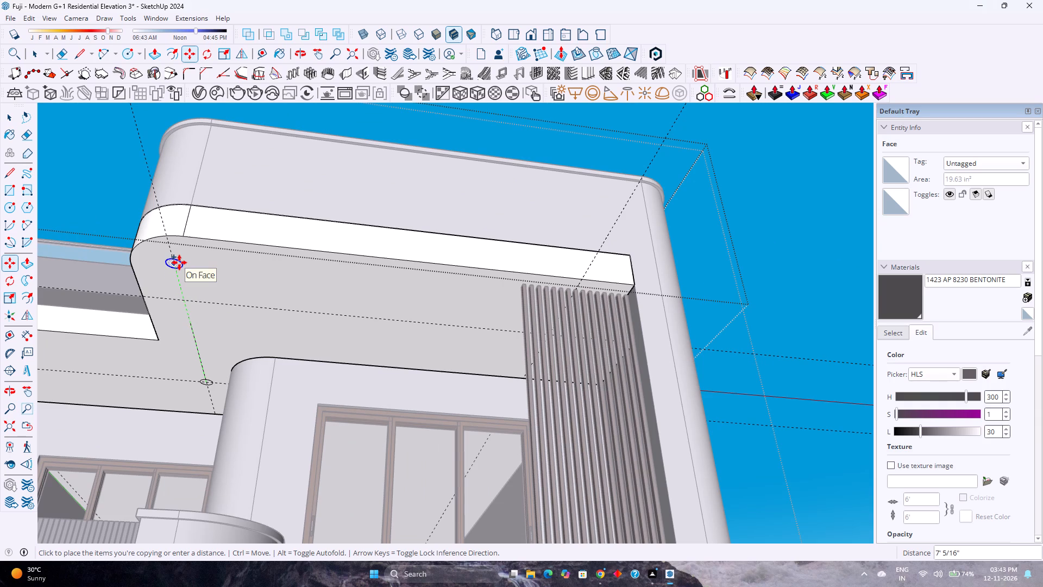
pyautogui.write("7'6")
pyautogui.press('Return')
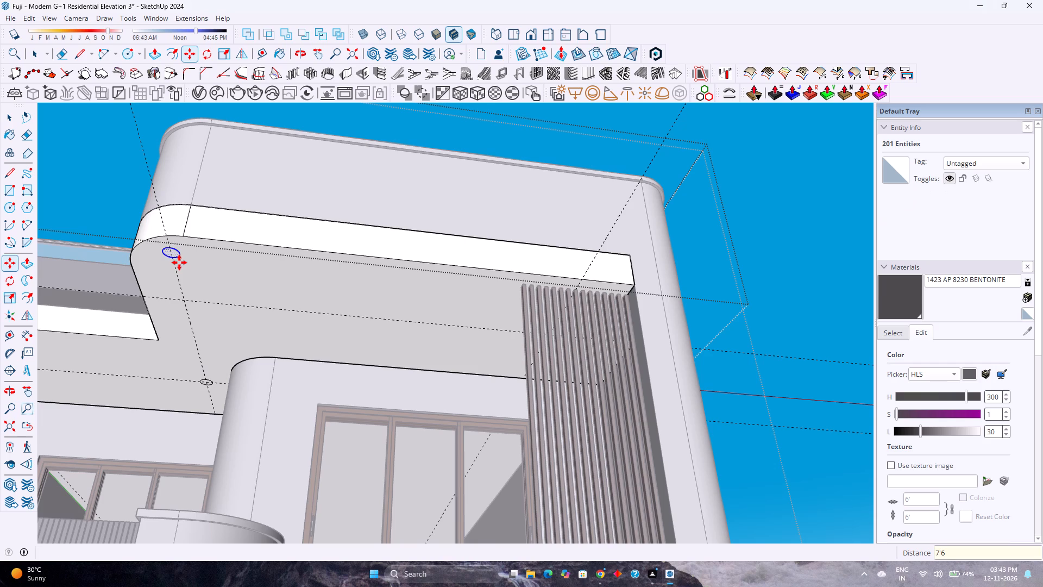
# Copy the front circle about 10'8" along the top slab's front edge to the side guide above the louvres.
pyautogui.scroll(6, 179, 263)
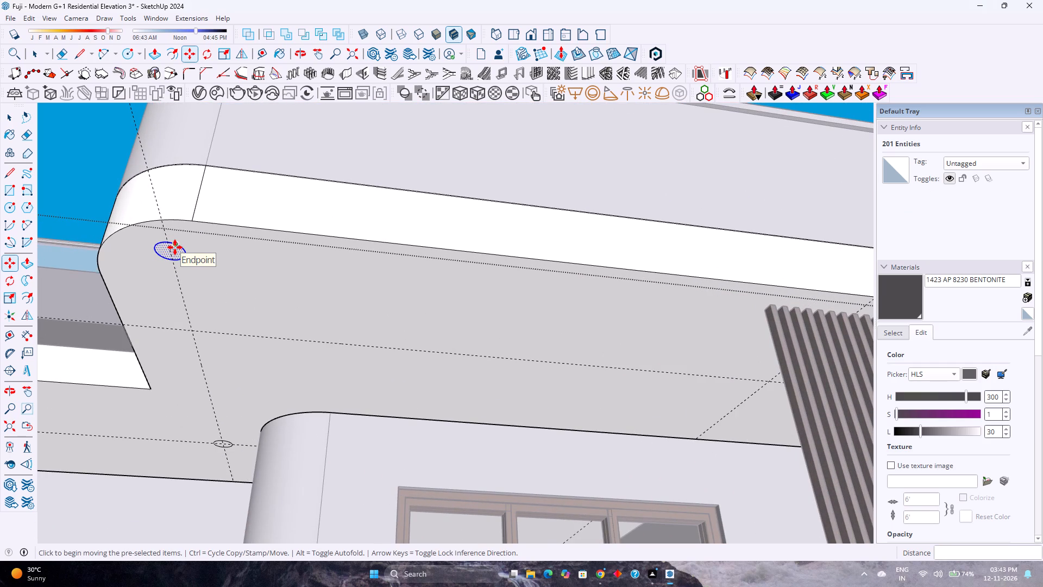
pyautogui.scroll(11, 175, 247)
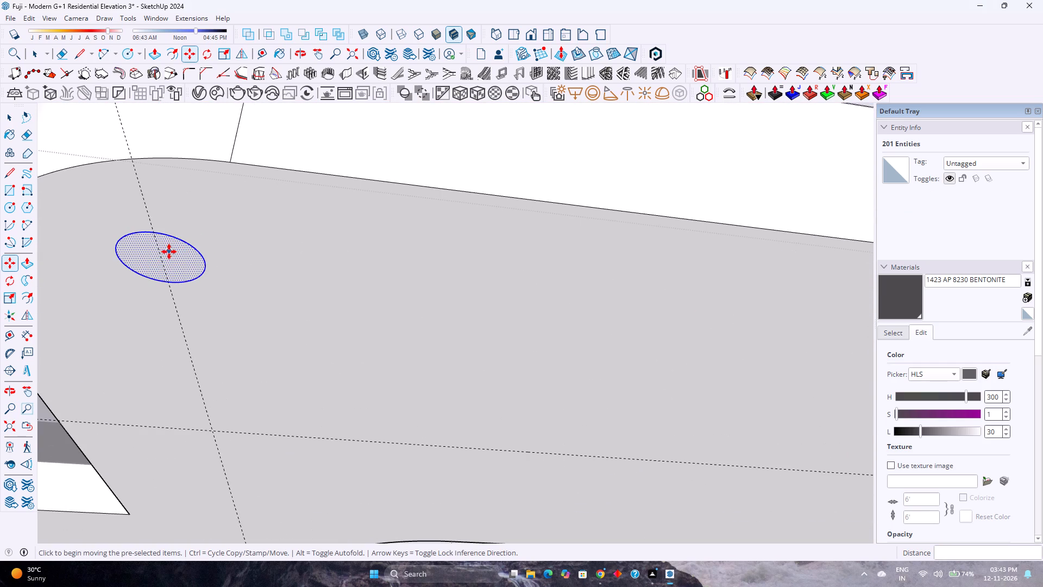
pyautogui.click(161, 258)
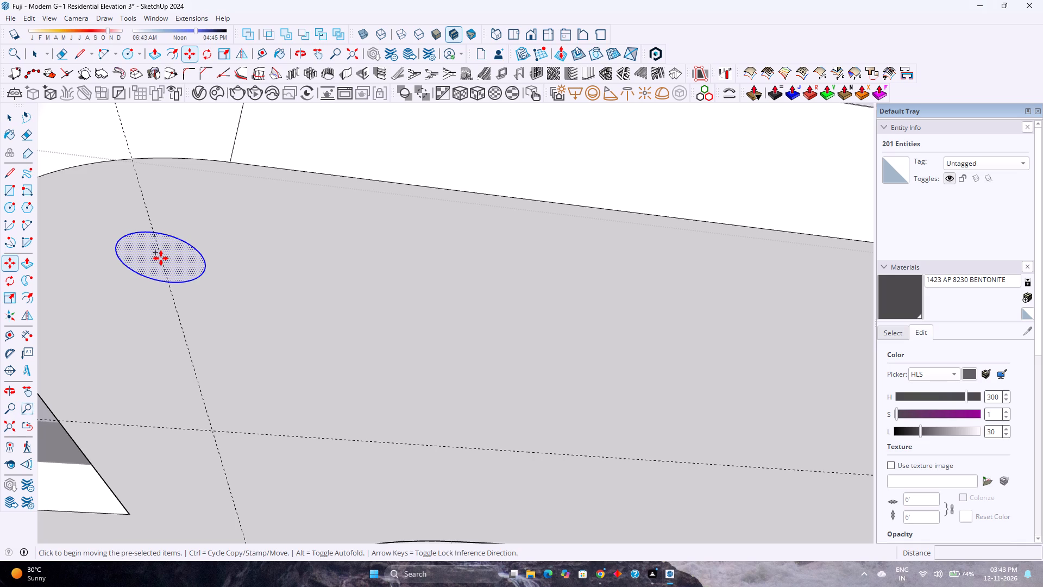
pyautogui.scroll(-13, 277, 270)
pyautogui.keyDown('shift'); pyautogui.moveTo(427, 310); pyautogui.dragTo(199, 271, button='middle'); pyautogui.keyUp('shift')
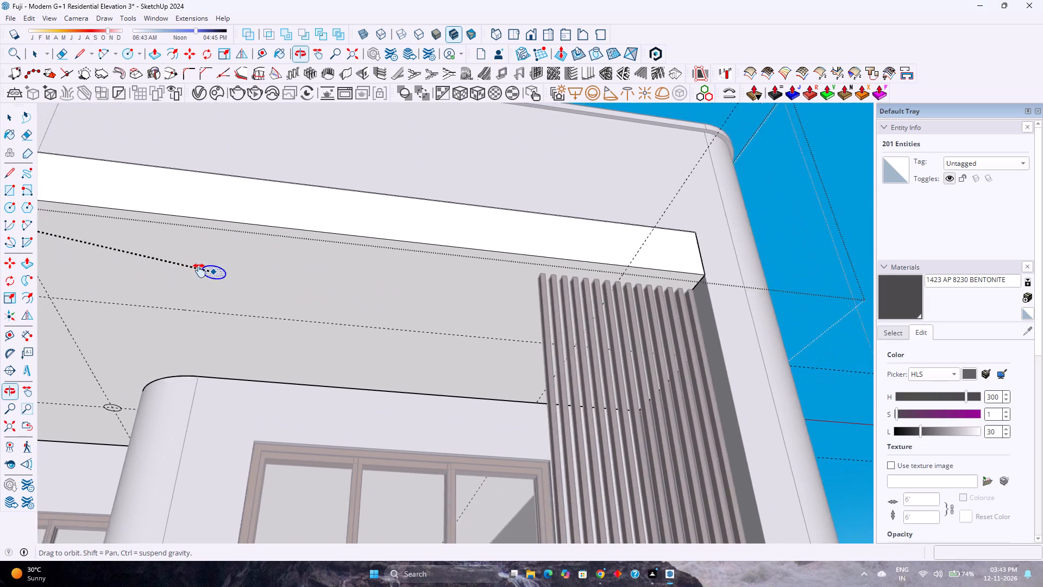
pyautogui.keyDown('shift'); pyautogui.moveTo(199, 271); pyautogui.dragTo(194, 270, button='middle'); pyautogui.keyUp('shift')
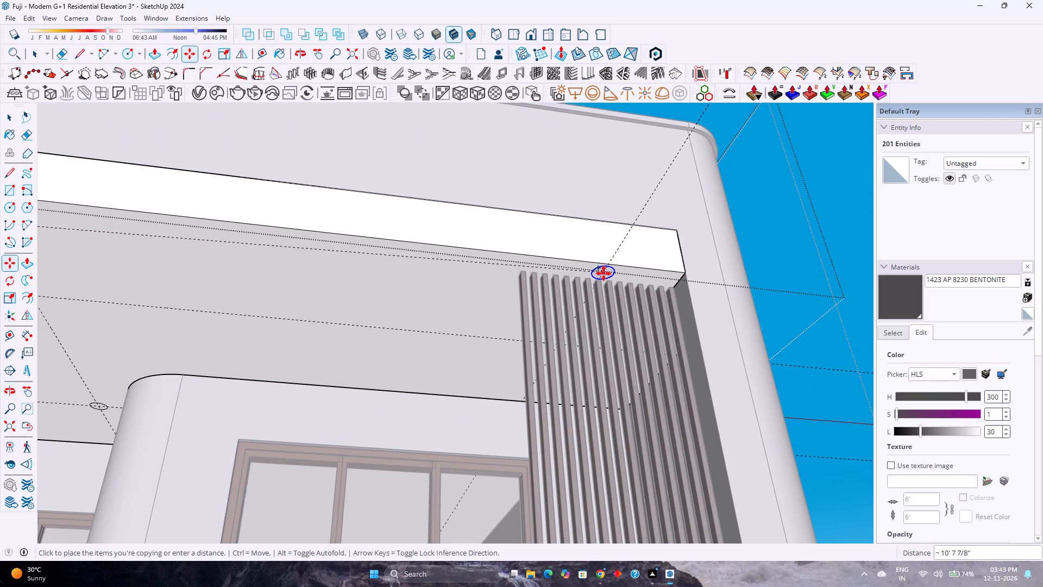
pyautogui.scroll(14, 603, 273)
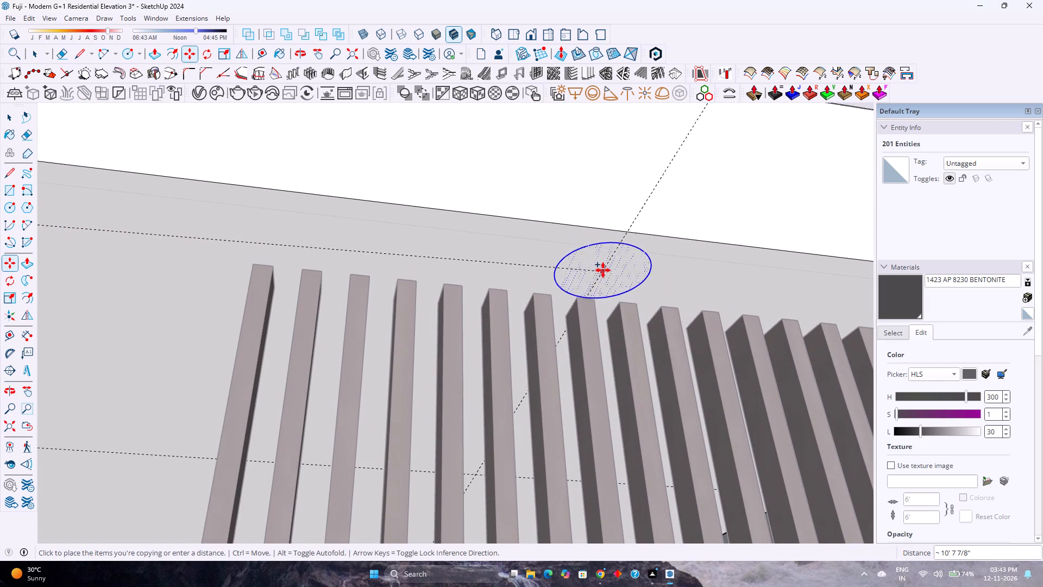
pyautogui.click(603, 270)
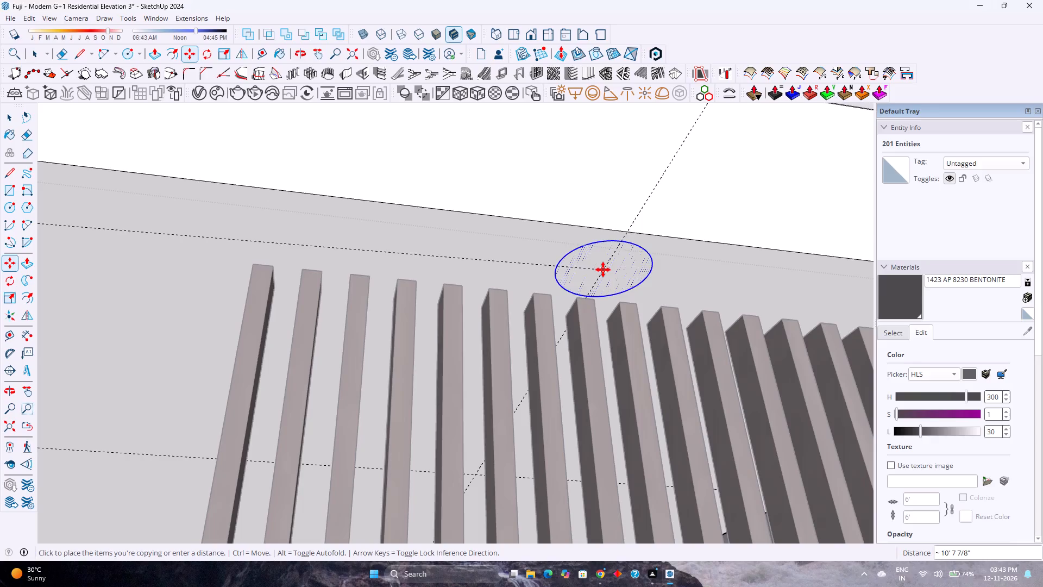
# Examine the two copied circles' placement under the top slab's front edge, including the one at the louvre panel.
pyautogui.scroll(-18, 509, 259)
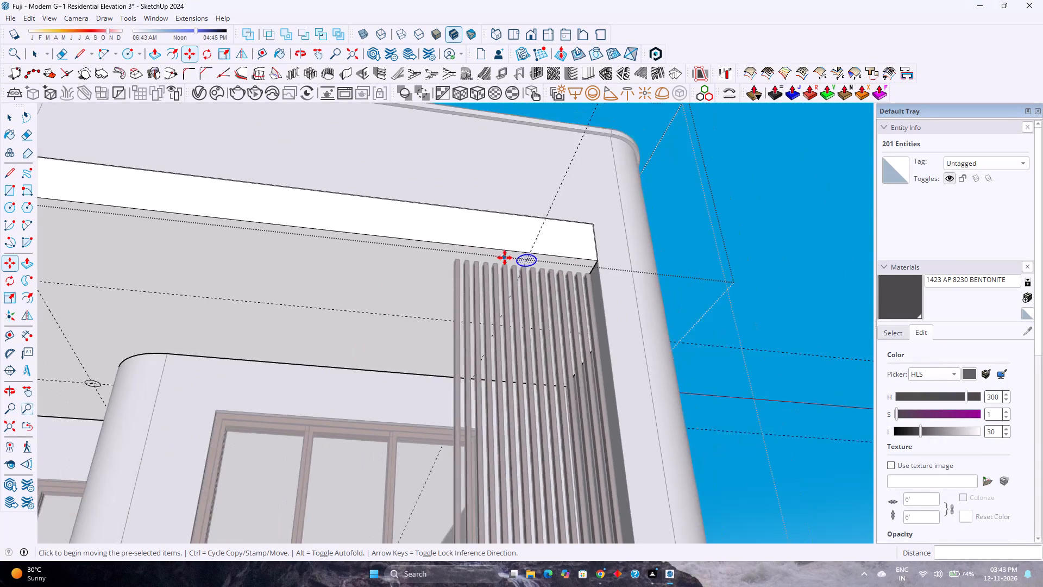
pyautogui.scroll(-17, 505, 258)
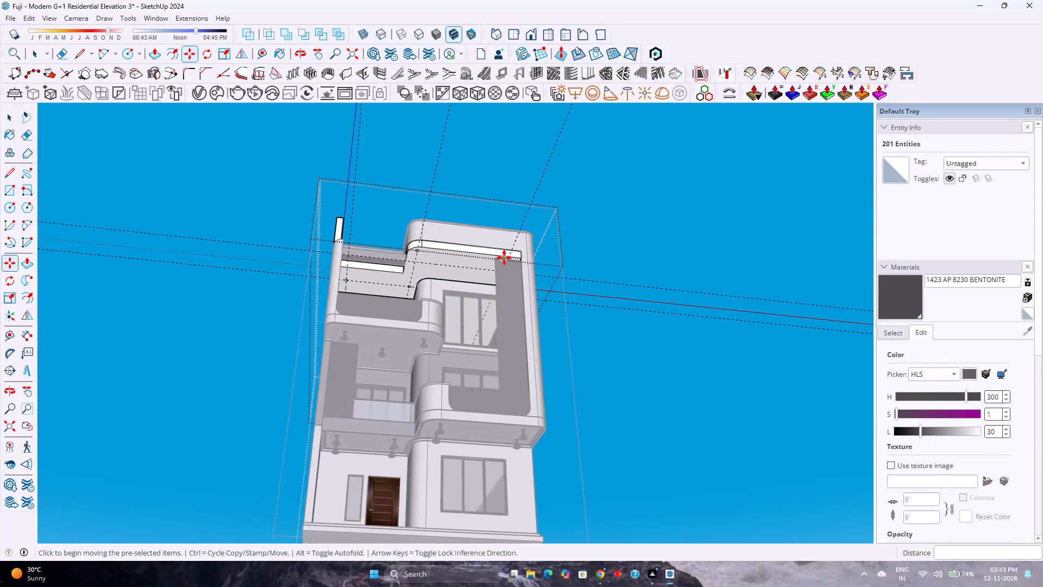
pyautogui.scroll(2, 504, 258)
pyautogui.moveTo(504, 258); pyautogui.dragTo(491, 297, button='middle')
pyautogui.middleClick(489, 298)
pyautogui.scroll(12, 483, 308)
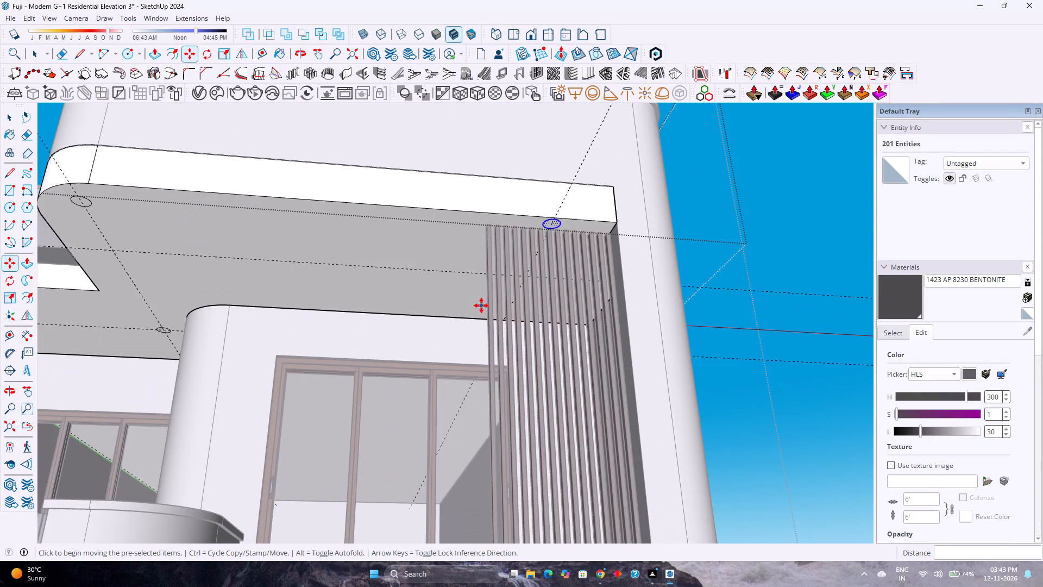
pyautogui.scroll(1, 481, 305)
pyautogui.scroll(-3, 481, 305)
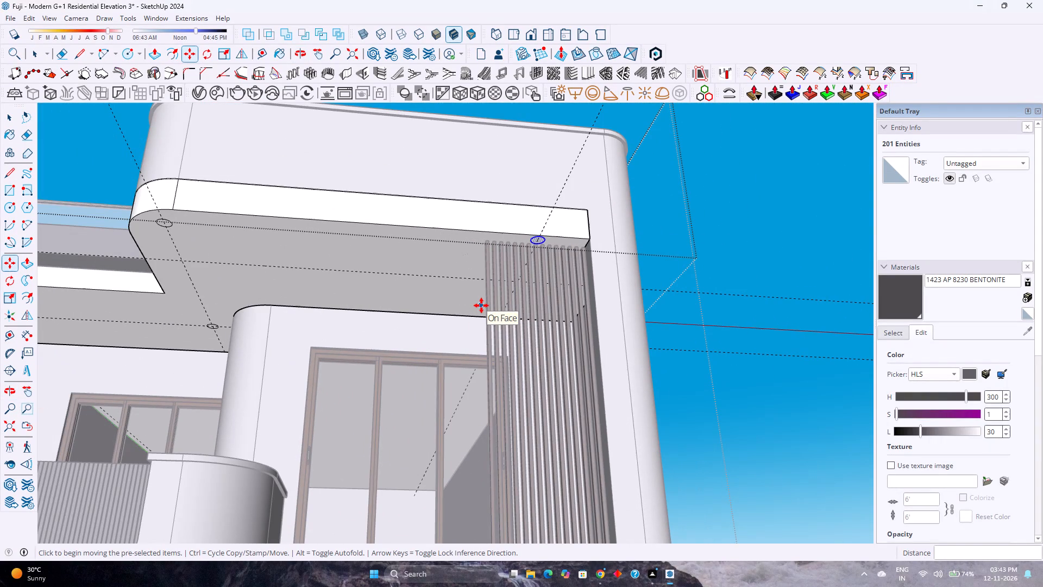
pyautogui.scroll(2, 481, 305)
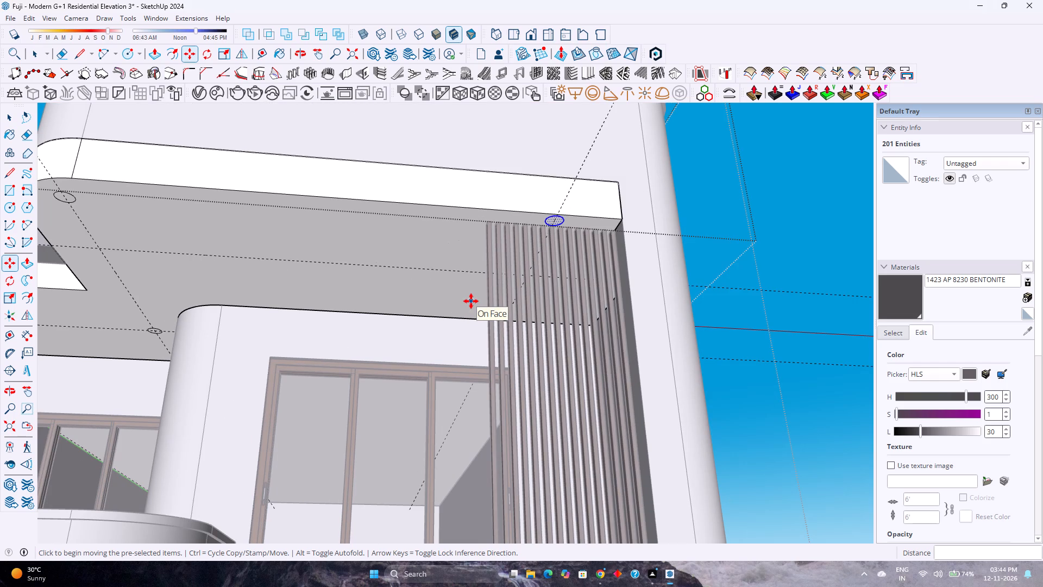
pyautogui.scroll(-4, 471, 301)
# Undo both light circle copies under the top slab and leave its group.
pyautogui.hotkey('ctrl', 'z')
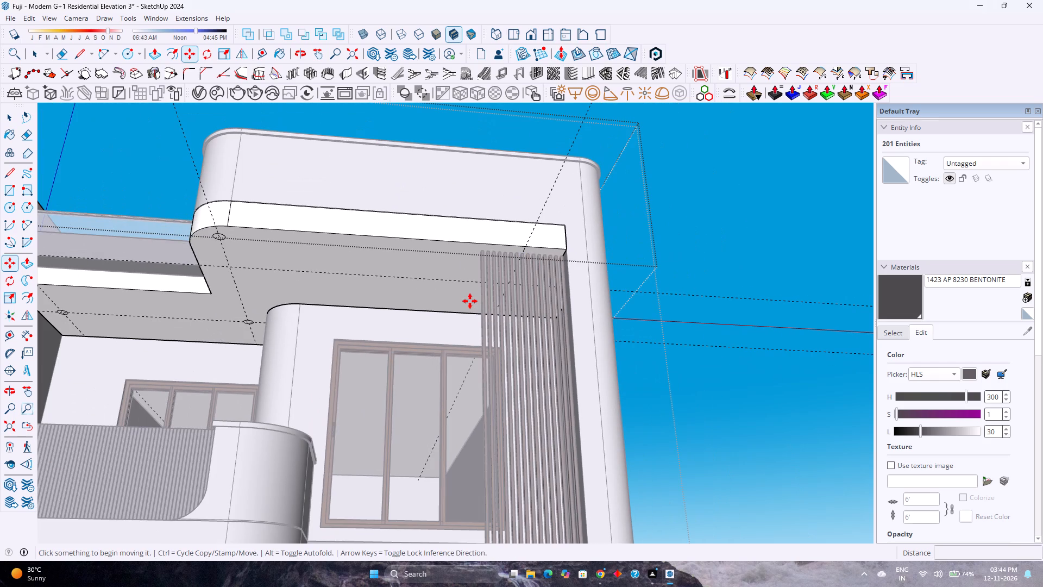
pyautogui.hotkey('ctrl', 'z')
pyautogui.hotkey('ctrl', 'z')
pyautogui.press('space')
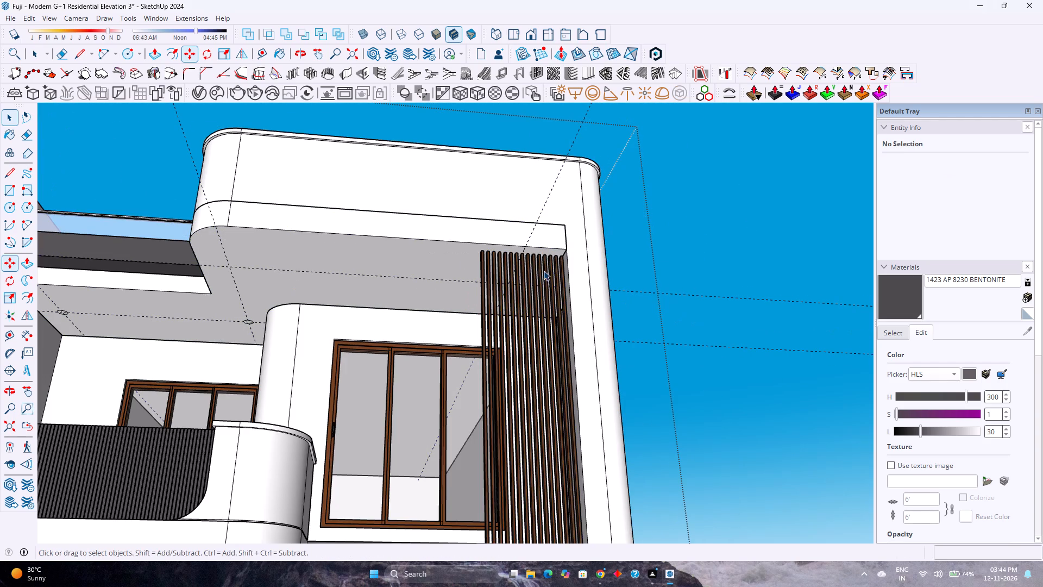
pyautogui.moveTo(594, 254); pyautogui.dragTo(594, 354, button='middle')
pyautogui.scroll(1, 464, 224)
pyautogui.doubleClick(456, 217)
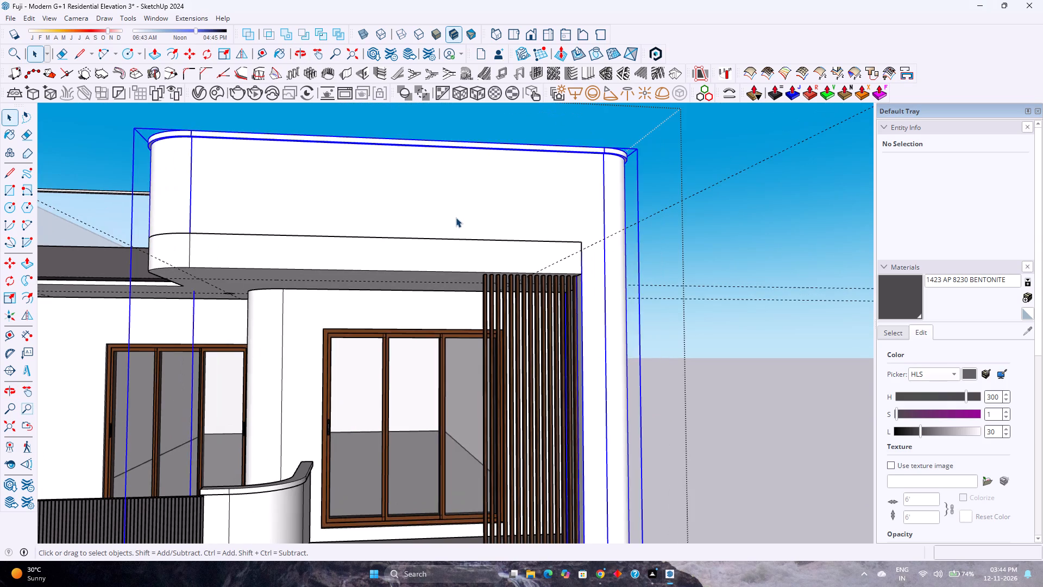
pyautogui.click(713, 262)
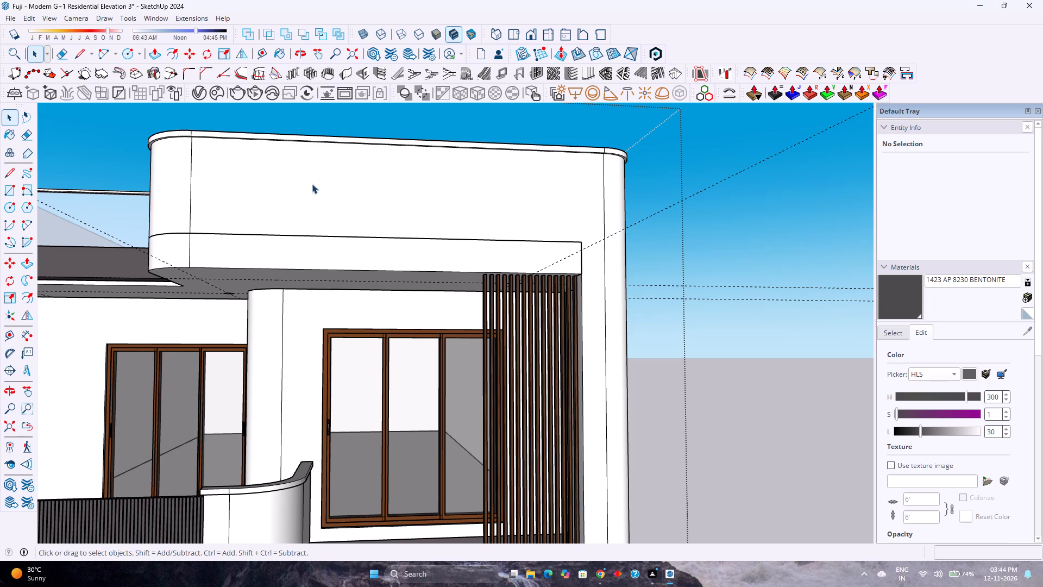
# Inside the top slab's group, offset its lower front edge, curved corner and return edge inwards by 1" on the underside.
pyautogui.scroll(-10, 313, 186)
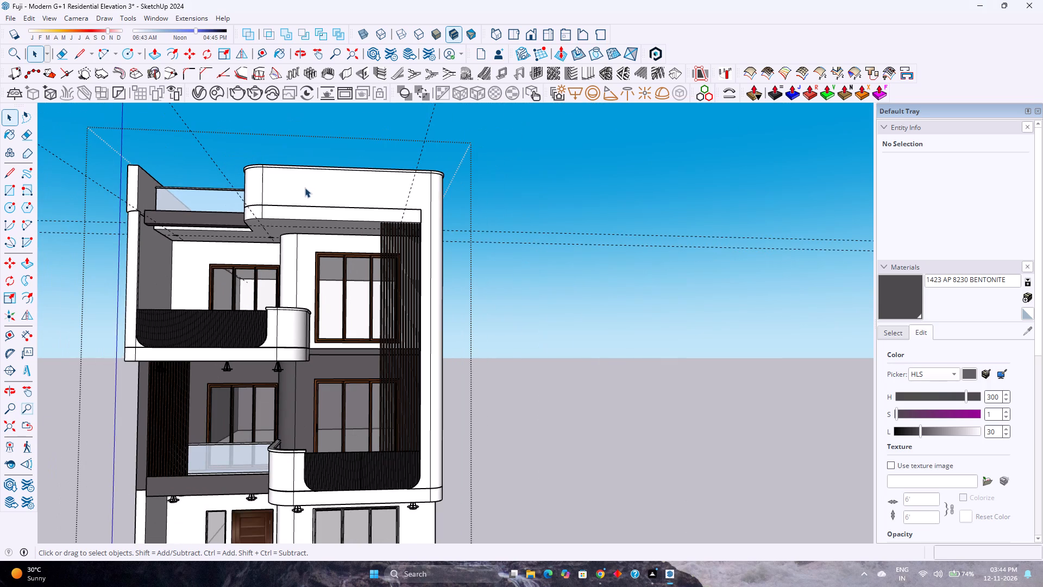
pyautogui.doubleClick(337, 216)
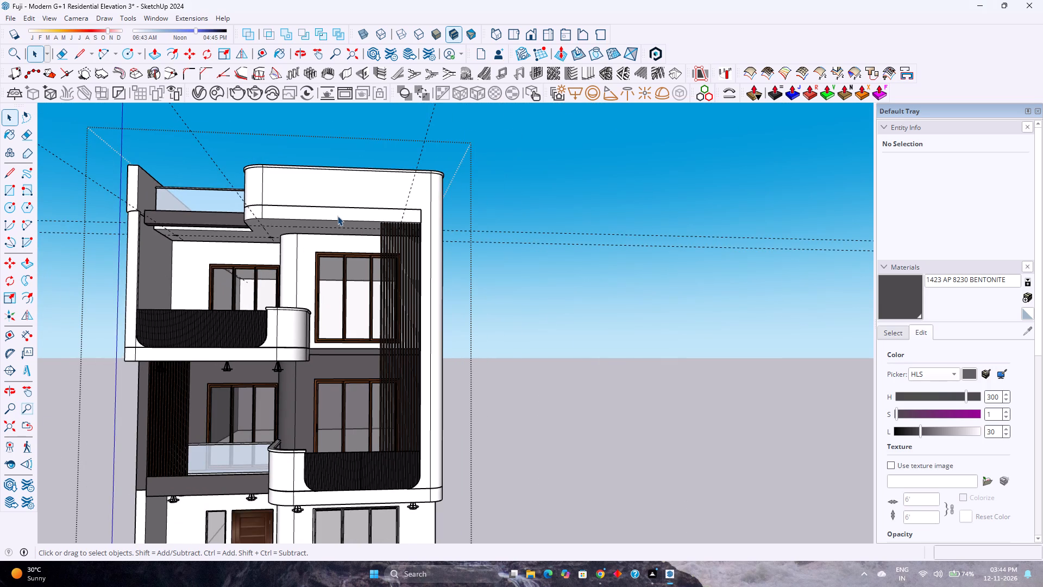
pyautogui.scroll(2, 335, 216)
pyautogui.click(335, 216)
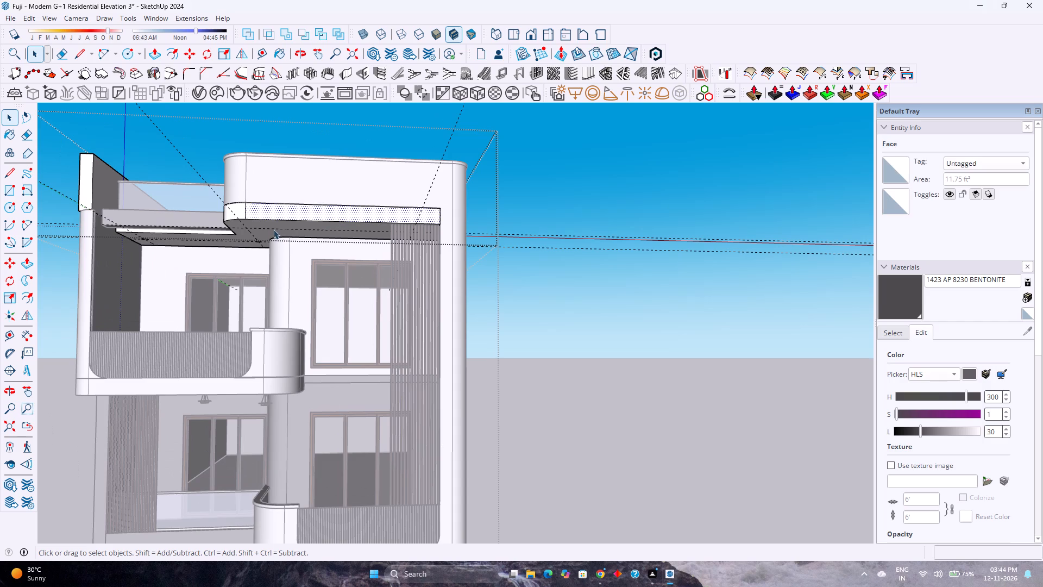
pyautogui.scroll(2, 272, 229)
pyautogui.moveTo(260, 223); pyautogui.dragTo(370, 139, button='middle')
pyautogui.keyDown('shift'); pyautogui.moveTo(290, 192); pyautogui.dragTo(447, 175, button='middle'); pyautogui.keyUp('shift')
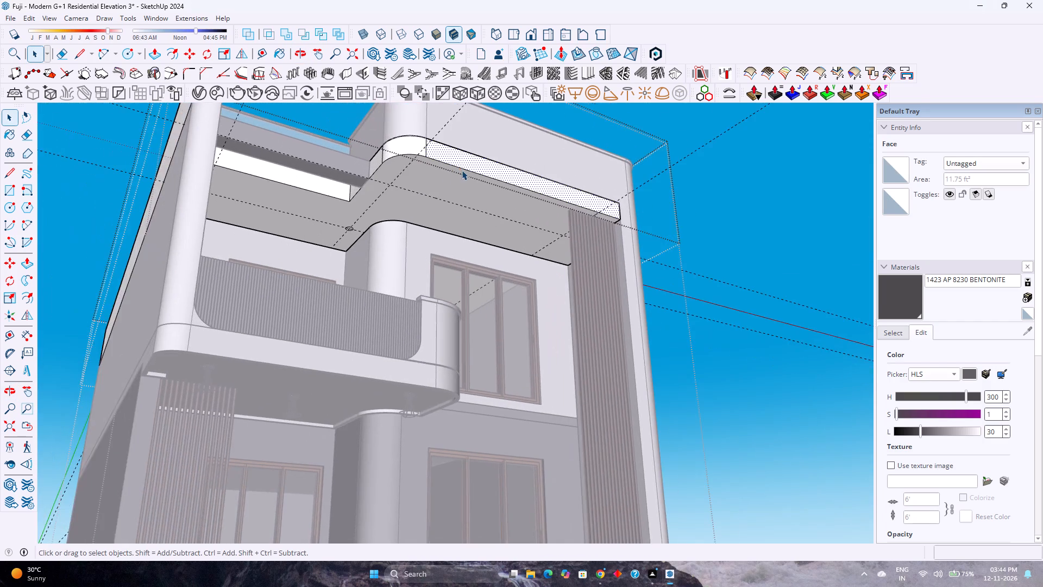
pyautogui.scroll(4, 462, 170)
pyautogui.click(473, 171)
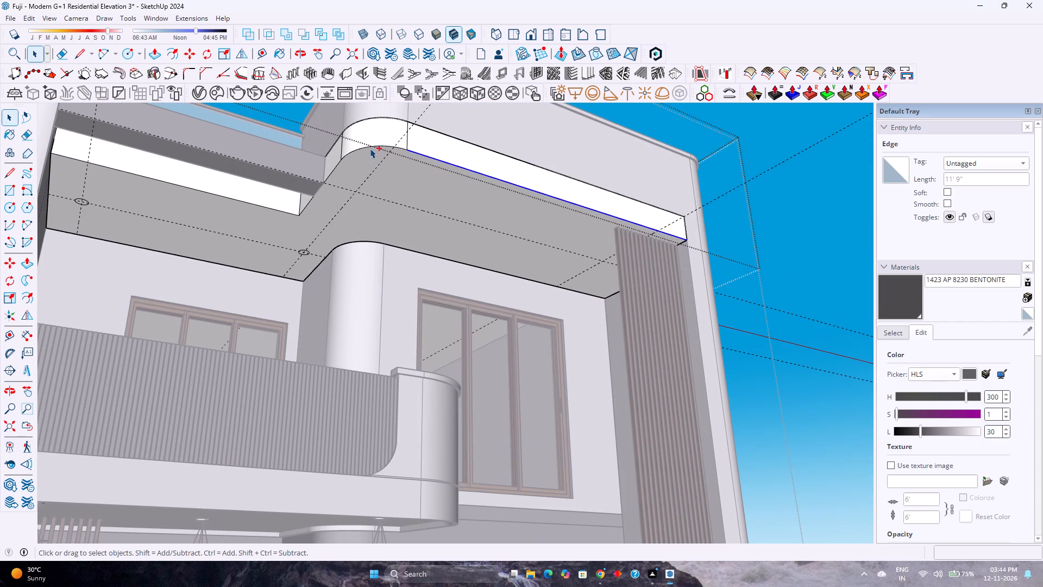
pyautogui.keyDown('ctrl'); pyautogui.click(370, 148); pyautogui.keyUp('ctrl')
pyautogui.keyDown('ctrl'); pyautogui.click(309, 201); pyautogui.keyUp('ctrl')
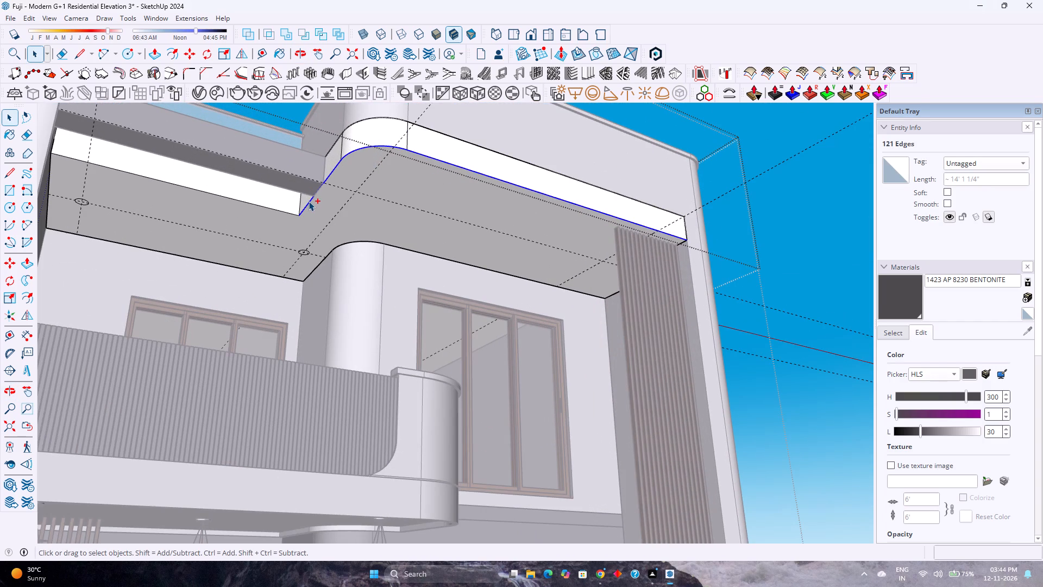
pyautogui.moveTo(341, 212); pyautogui.dragTo(299, 198, button='middle')
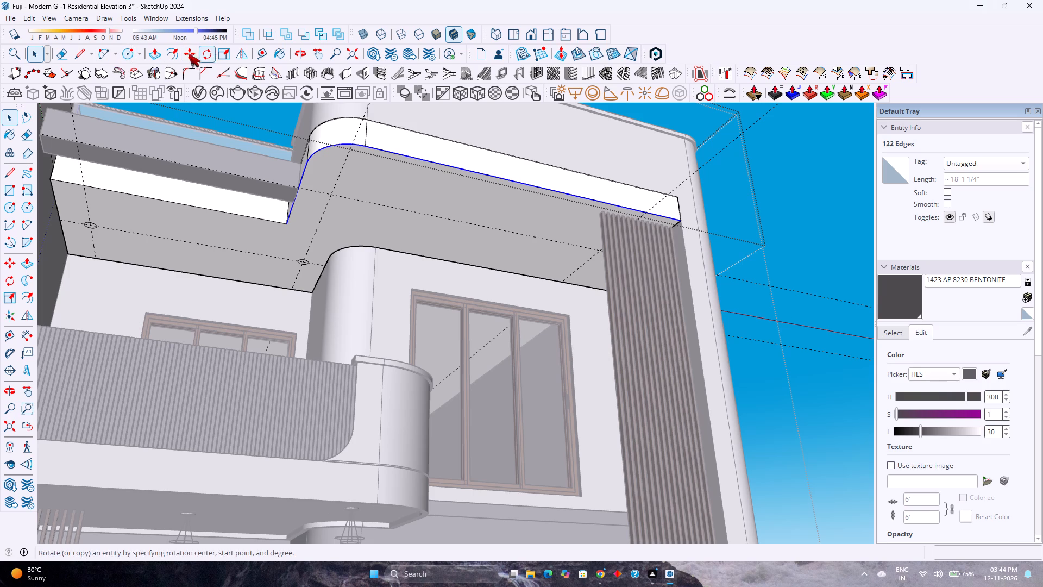
pyautogui.click(169, 53)
pyautogui.click(277, 216)
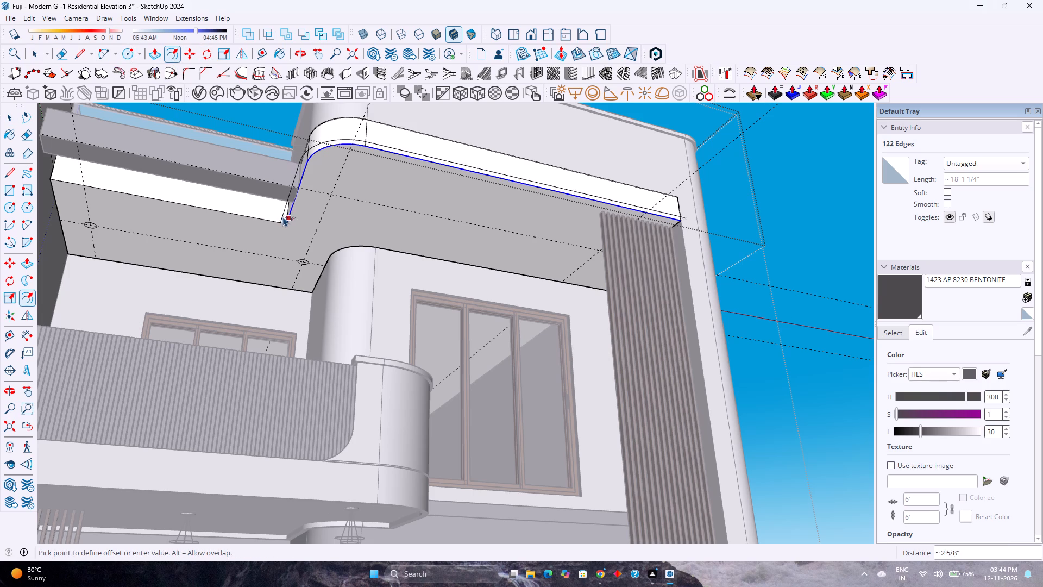
pyautogui.press('2')
pyautogui.press('Return')
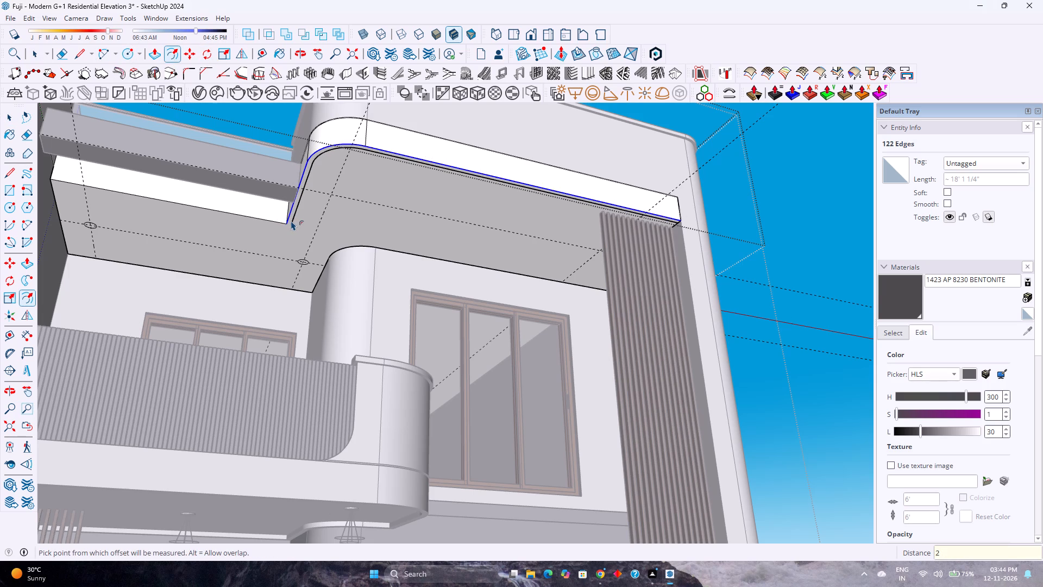
pyautogui.press('1')
pyautogui.press('Return')
# Close the 1" offset strip with a short line at its return-edge end on the top slab's underside.
pyautogui.scroll(4, 284, 232)
pyautogui.press('l')
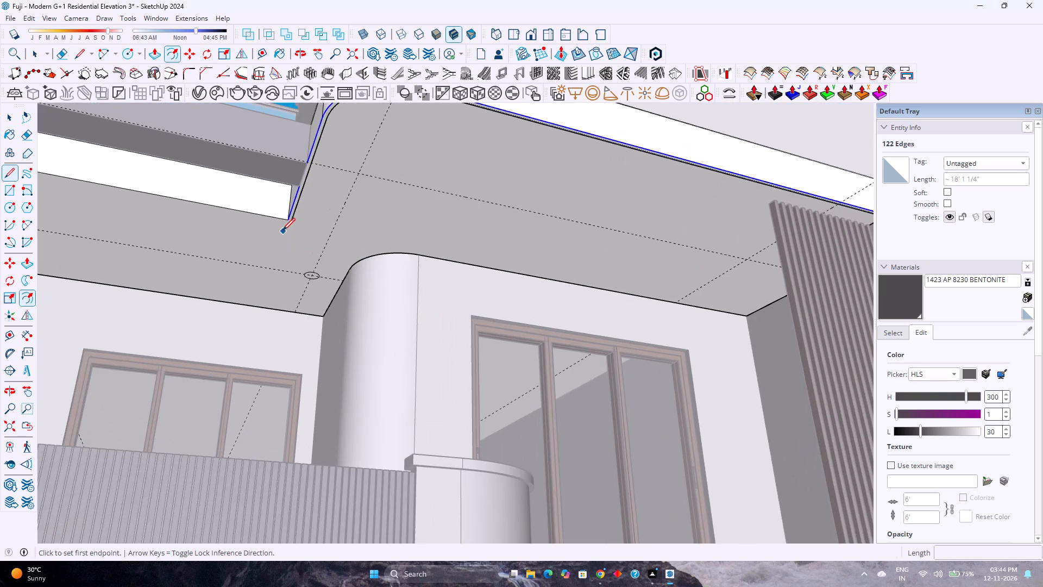
pyautogui.scroll(9, 284, 229)
pyautogui.click(299, 210)
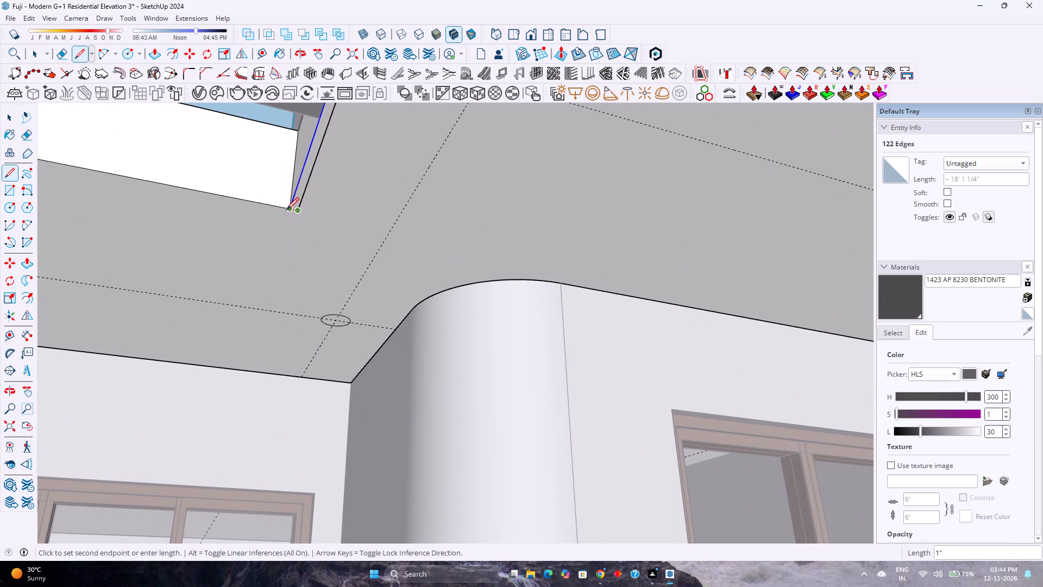
pyautogui.click(286, 210)
# Push the 1" edge strip on the top slab's underside up 1' and leave the slab's group.
pyautogui.scroll(-14, 263, 220)
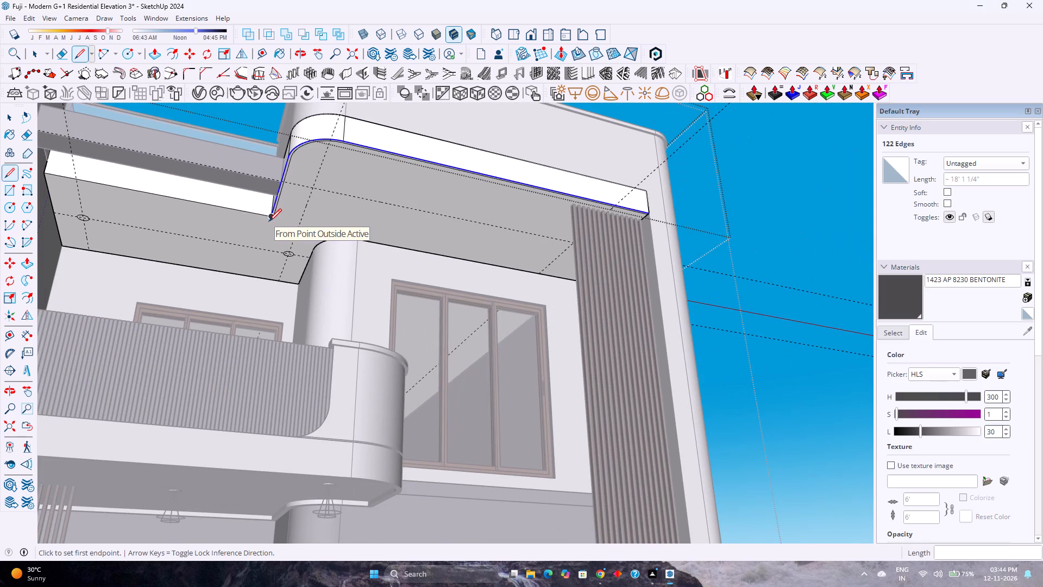
pyautogui.press('p')
pyautogui.scroll(5, 293, 163)
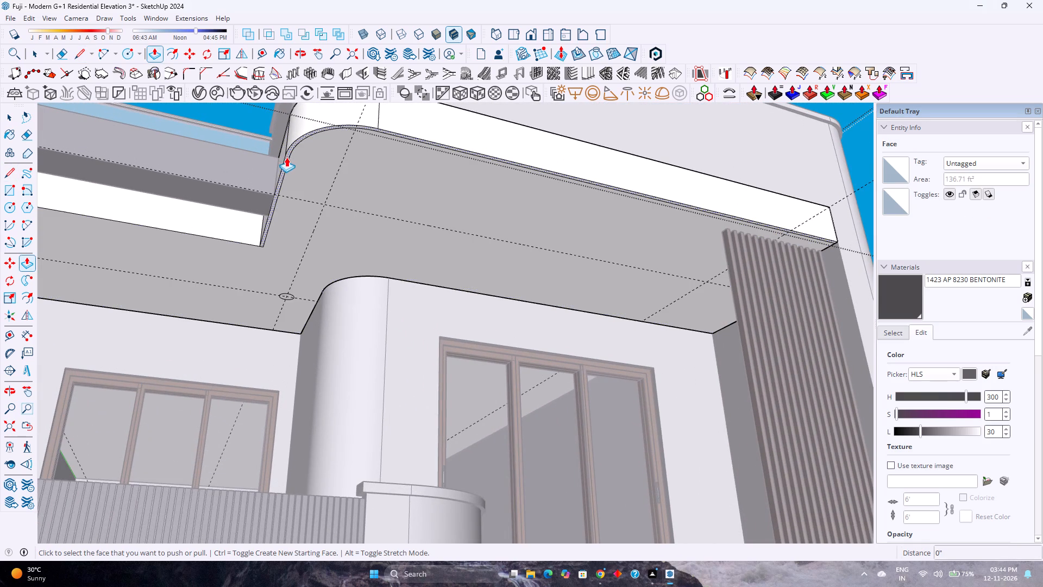
pyautogui.click(287, 159)
pyautogui.scroll(2, 286, 139)
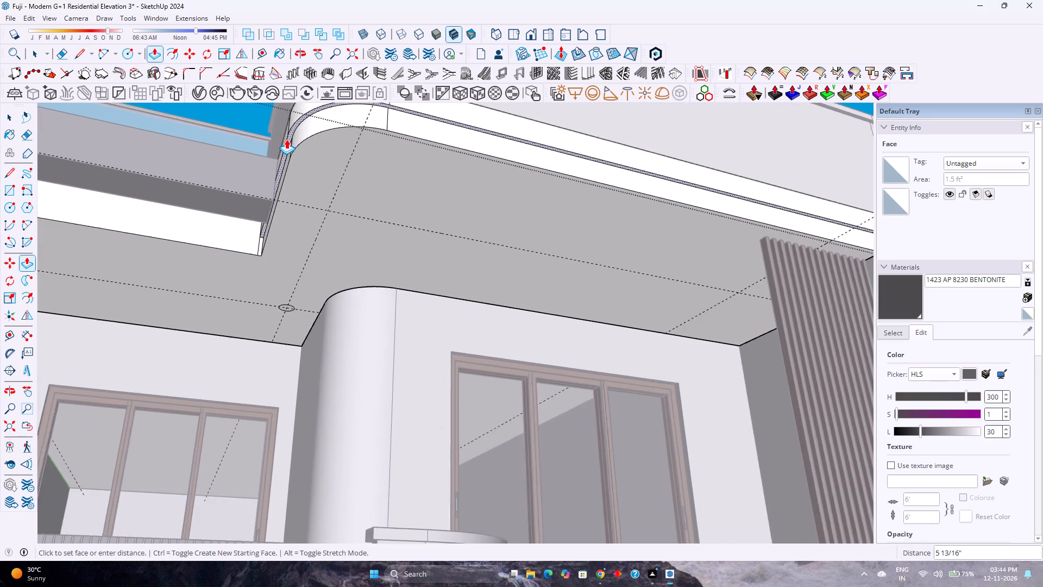
pyautogui.keyDown('shift'); pyautogui.moveTo(286, 139); pyautogui.dragTo(277, 249, button='middle'); pyautogui.keyUp('shift')
pyautogui.click(294, 203)
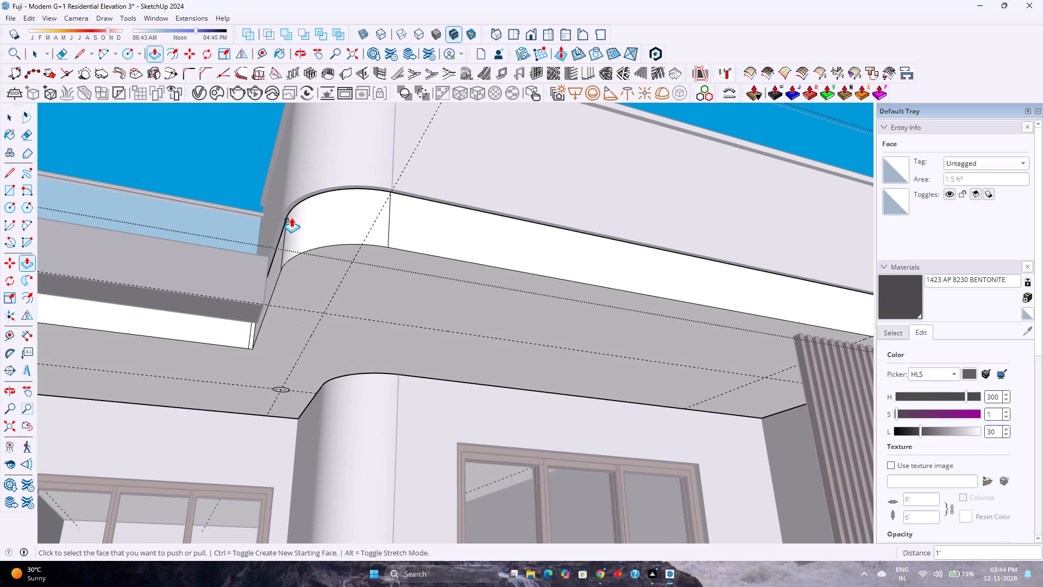
pyautogui.scroll(-5, 294, 225)
pyautogui.press('space')
pyautogui.press('Escape')
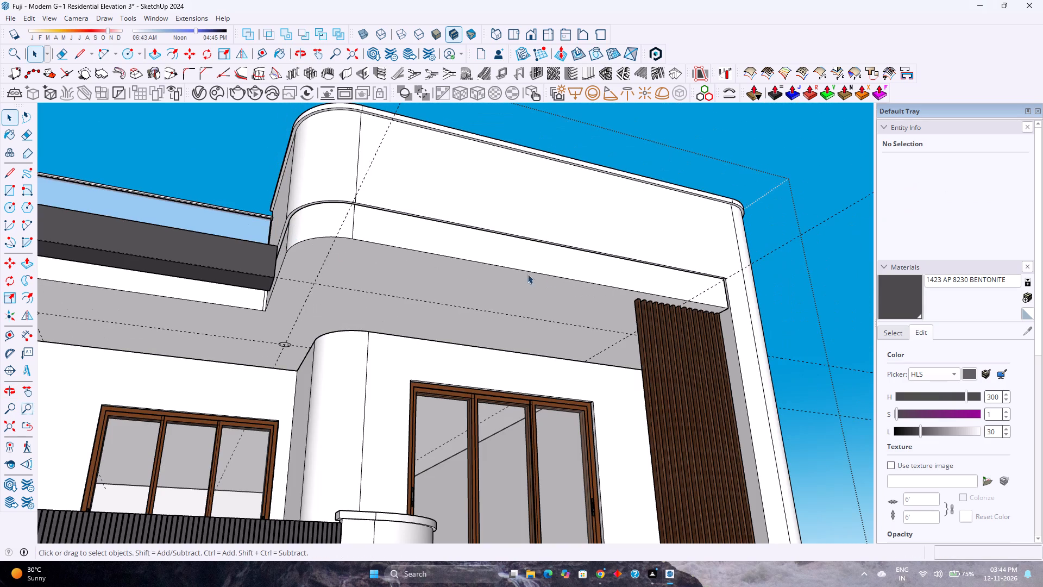
# Move the tall wooden louvre panel 3" back from the front edge along the green axis.
pyautogui.scroll(-4, 524, 258)
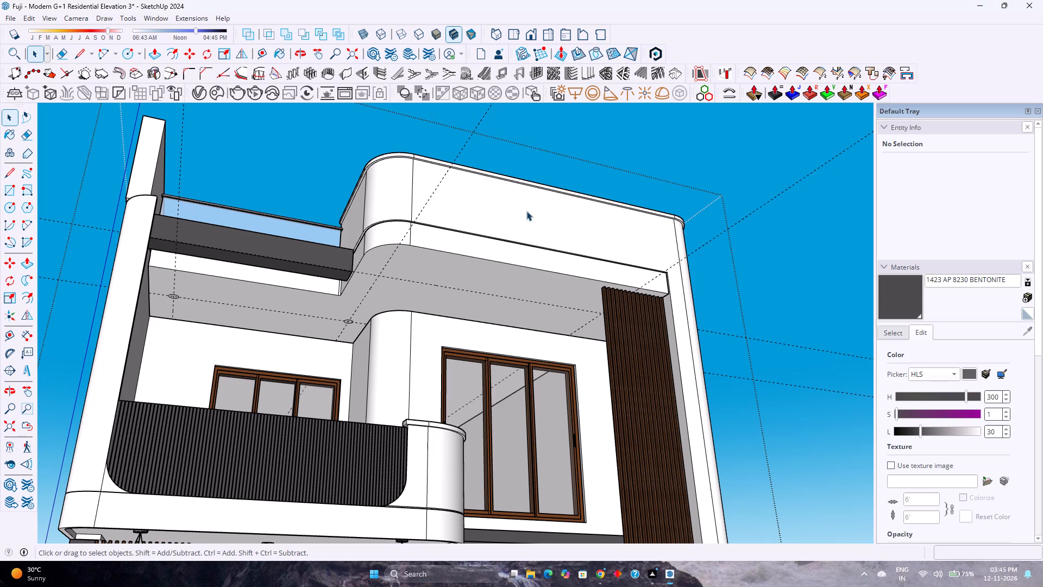
pyautogui.scroll(-3, 548, 210)
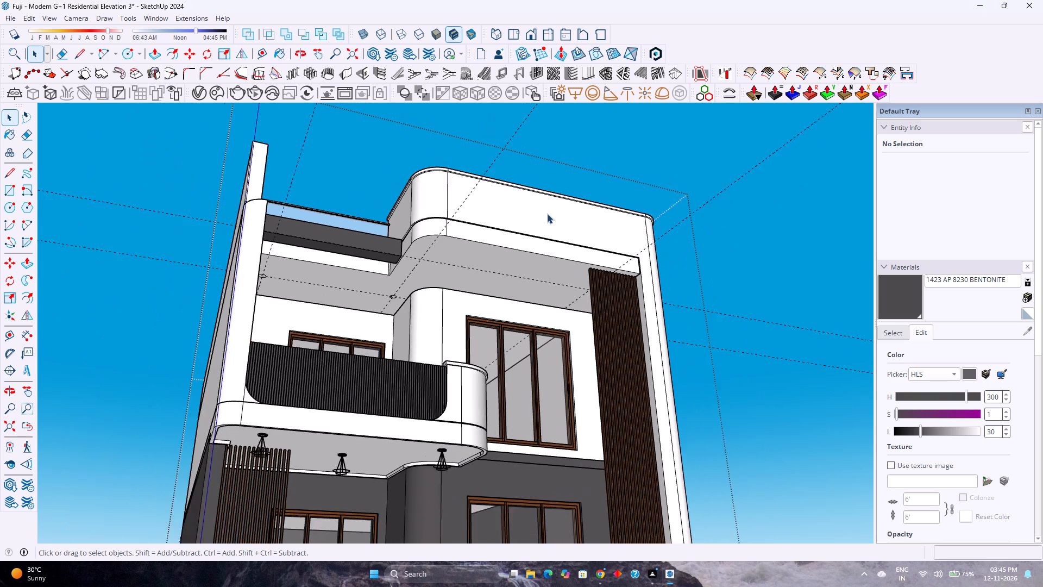
pyautogui.scroll(-2, 547, 214)
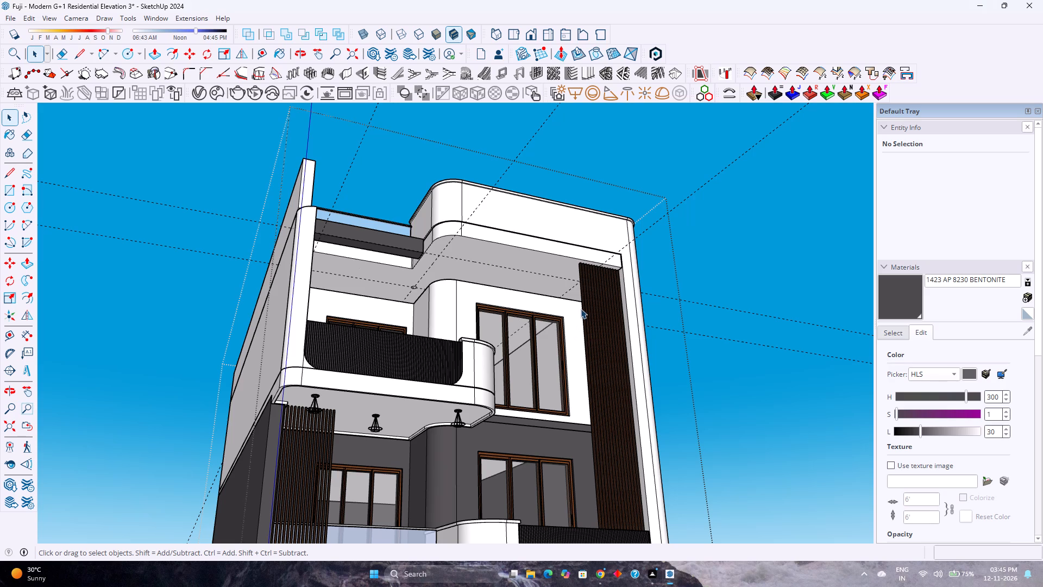
pyautogui.moveTo(567, 328); pyautogui.dragTo(657, 414, button='middle')
pyautogui.middleClick(657, 414)
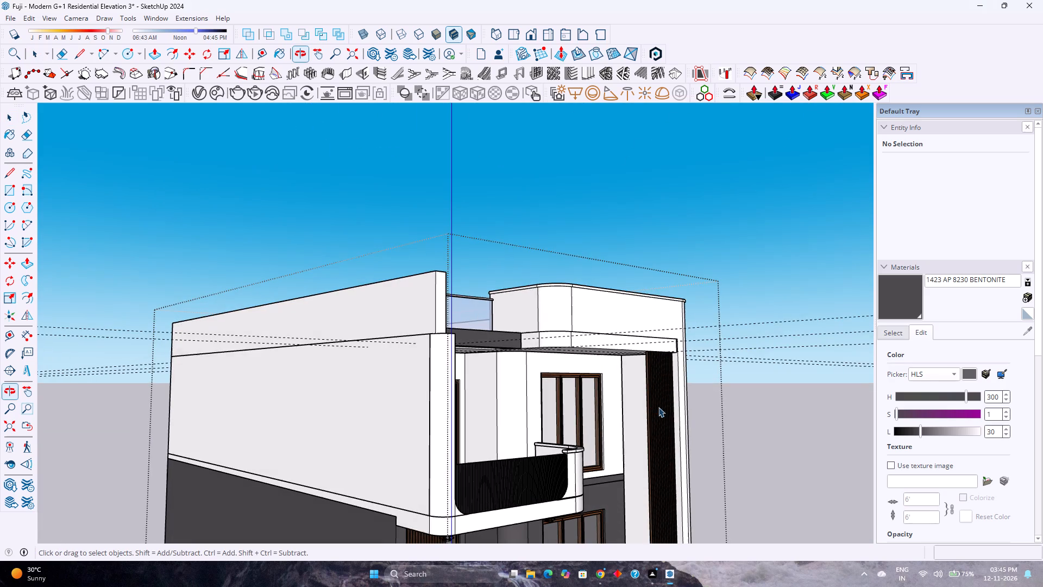
pyautogui.keyDown('shift'); pyautogui.moveTo(645, 451); pyautogui.dragTo(465, 246, button='middle'); pyautogui.keyUp('shift')
pyautogui.scroll(2, 466, 268)
pyautogui.moveTo(468, 271); pyautogui.dragTo(488, 264, button='middle')
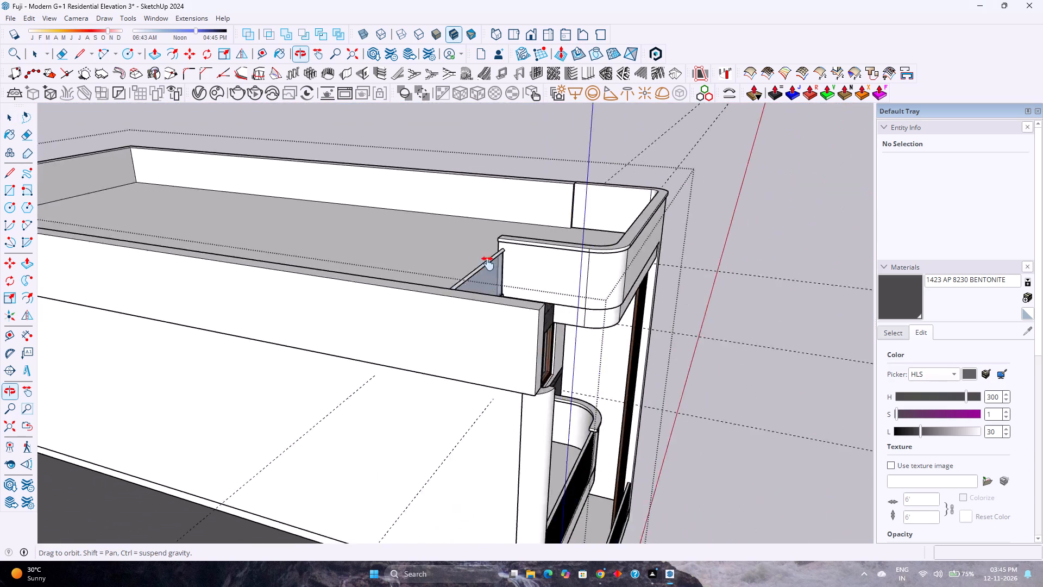
pyautogui.moveTo(488, 264); pyautogui.dragTo(381, 157, button='middle')
pyautogui.scroll(1, 515, 338)
pyautogui.click(543, 364)
pyautogui.scroll(3, 540, 365)
pyautogui.press('m')
pyautogui.scroll(6, 508, 411)
pyautogui.moveTo(510, 431); pyautogui.dragTo(534, 433, button='middle')
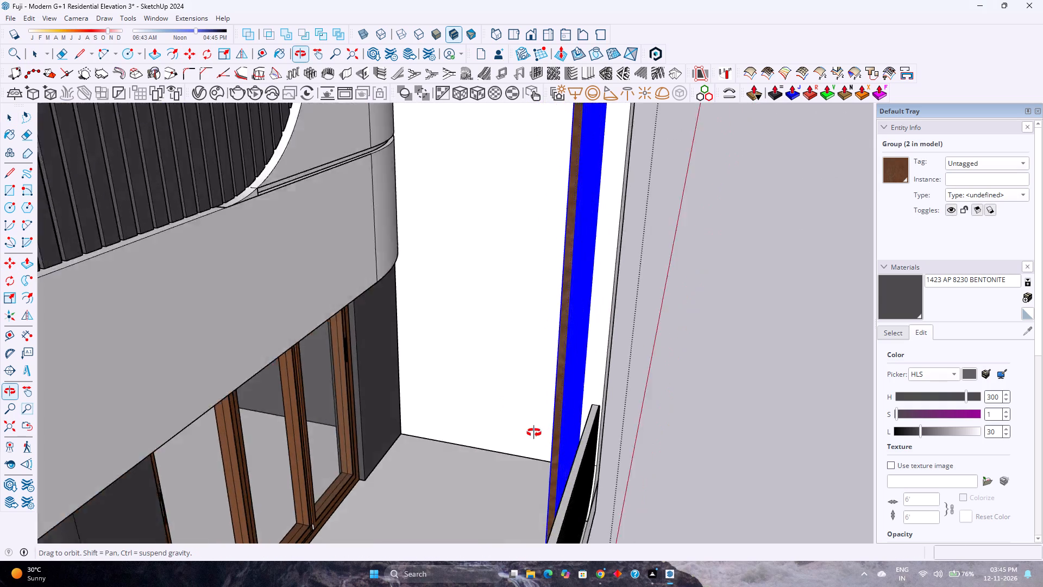
pyautogui.moveTo(534, 433); pyautogui.dragTo(588, 398, button='middle')
pyautogui.scroll(4, 578, 455)
pyautogui.moveTo(570, 502); pyautogui.dragTo(676, 527, button='middle')
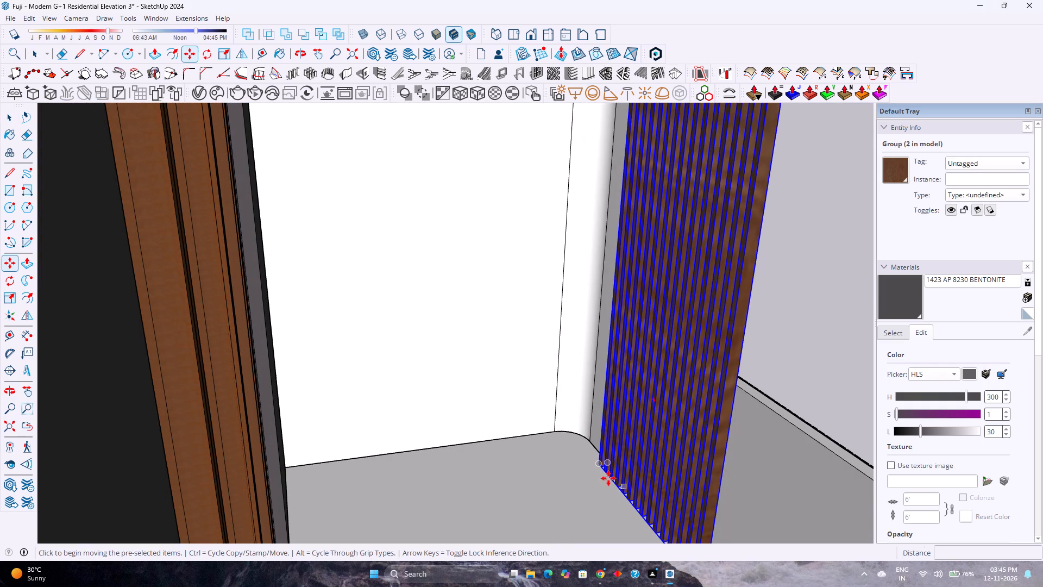
pyautogui.click(596, 462)
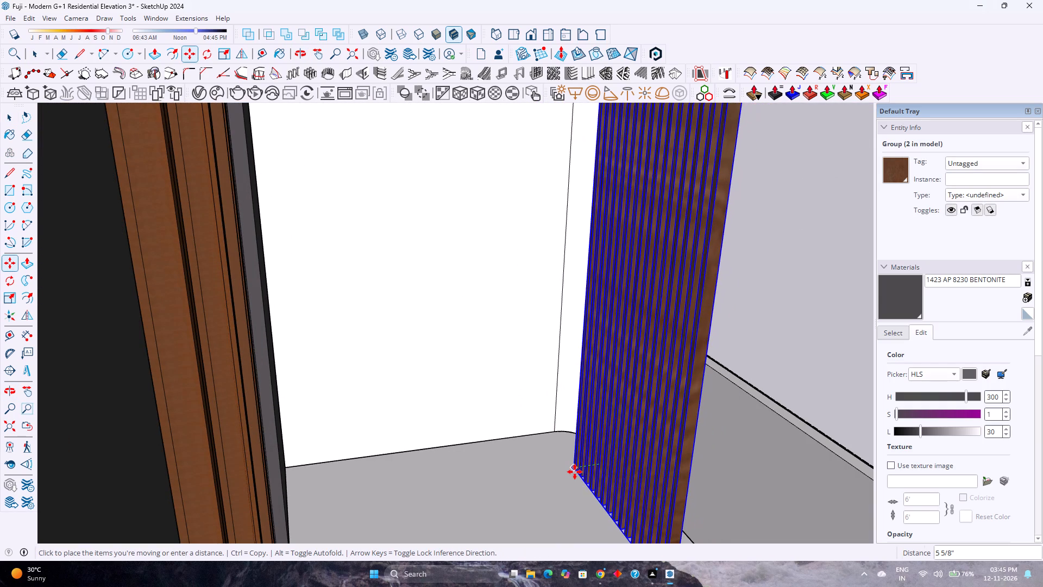
pyautogui.press('Left')
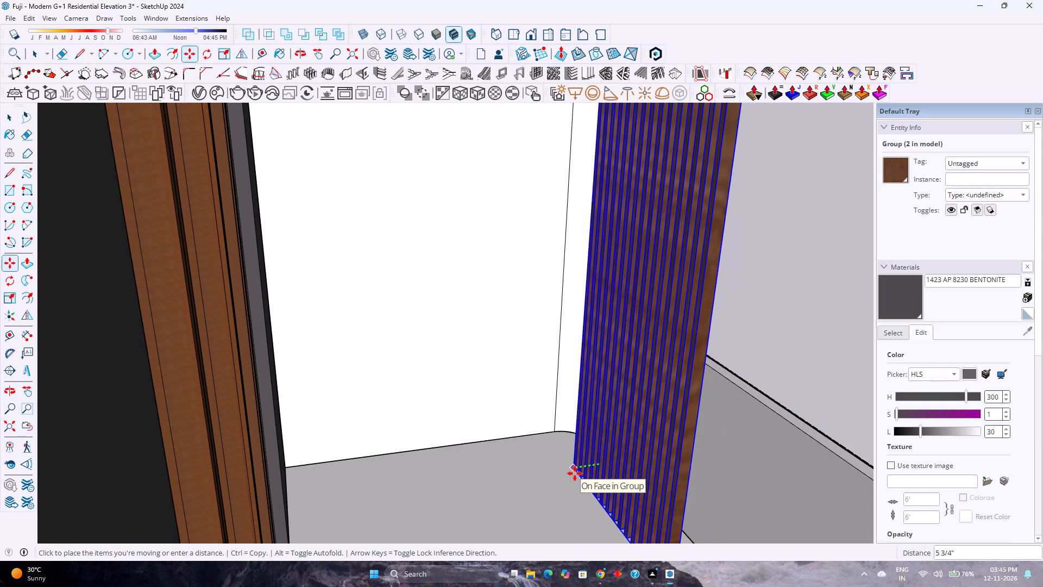
pyautogui.press('3')
pyautogui.press('Return')
# Change the louvre panel's setback move to 6".
pyautogui.moveTo(599, 458); pyautogui.dragTo(438, 418, button='middle')
pyautogui.scroll(-6, 446, 409)
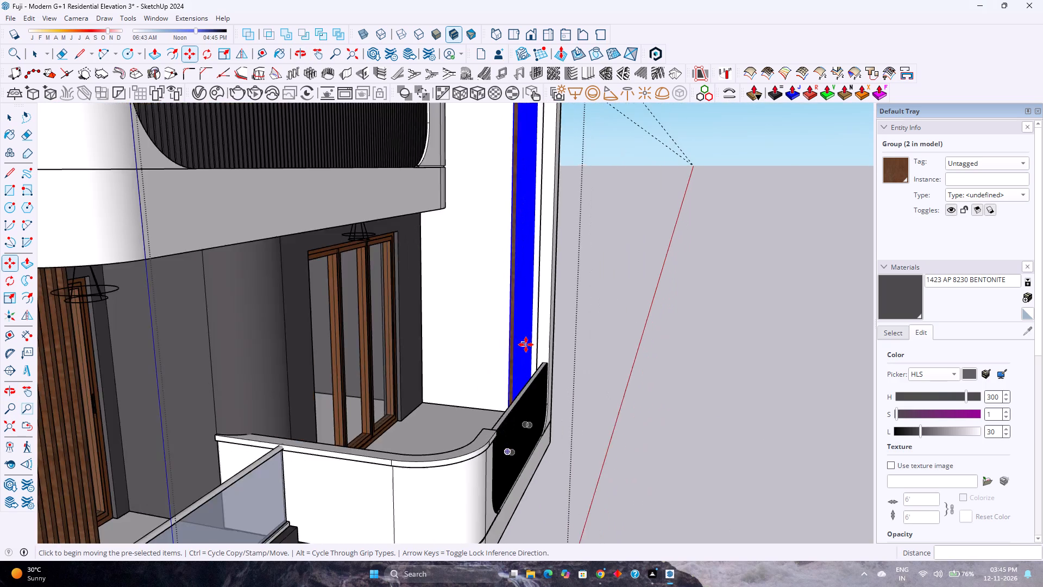
pyautogui.scroll(-8, 526, 345)
pyautogui.keyDown('shift'); pyautogui.moveTo(532, 255); pyautogui.dragTo(632, 355, button='middle'); pyautogui.keyUp('shift')
pyautogui.moveTo(600, 330); pyautogui.dragTo(435, 222, button='middle')
pyautogui.keyDown('shift'); pyautogui.moveTo(477, 198); pyautogui.dragTo(589, 282, button='middle'); pyautogui.keyUp('shift')
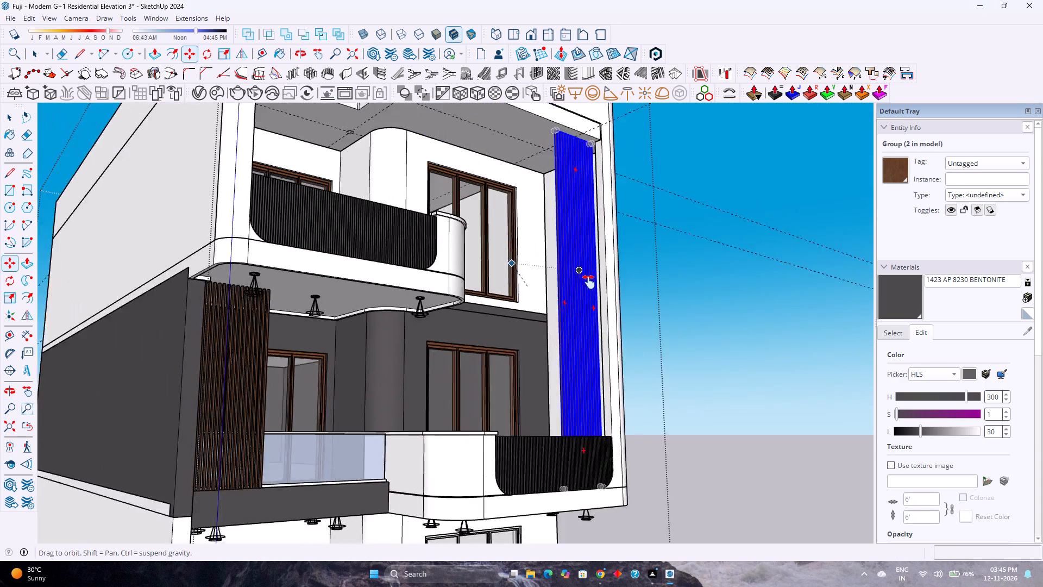
pyautogui.keyDown('shift'); pyautogui.moveTo(589, 282); pyautogui.dragTo(596, 338, button='middle'); pyautogui.keyUp('shift')
pyautogui.scroll(7, 580, 221)
pyautogui.press('6')
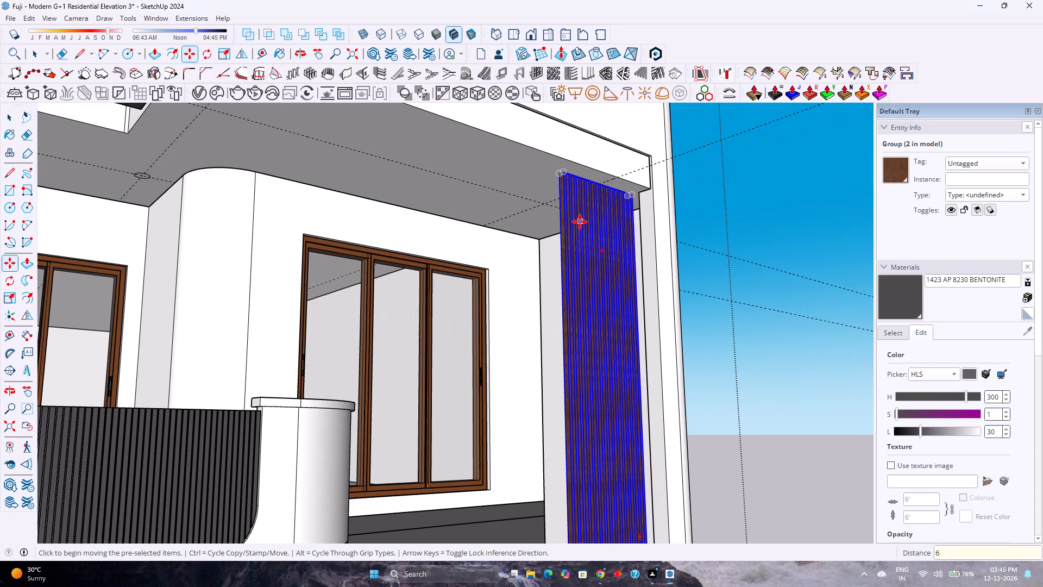
pyautogui.press('Return')
pyautogui.press('space')
# Examine how the shifted louvre panel's top meets the top slab's underside and front edge.
pyautogui.scroll(-5, 584, 232)
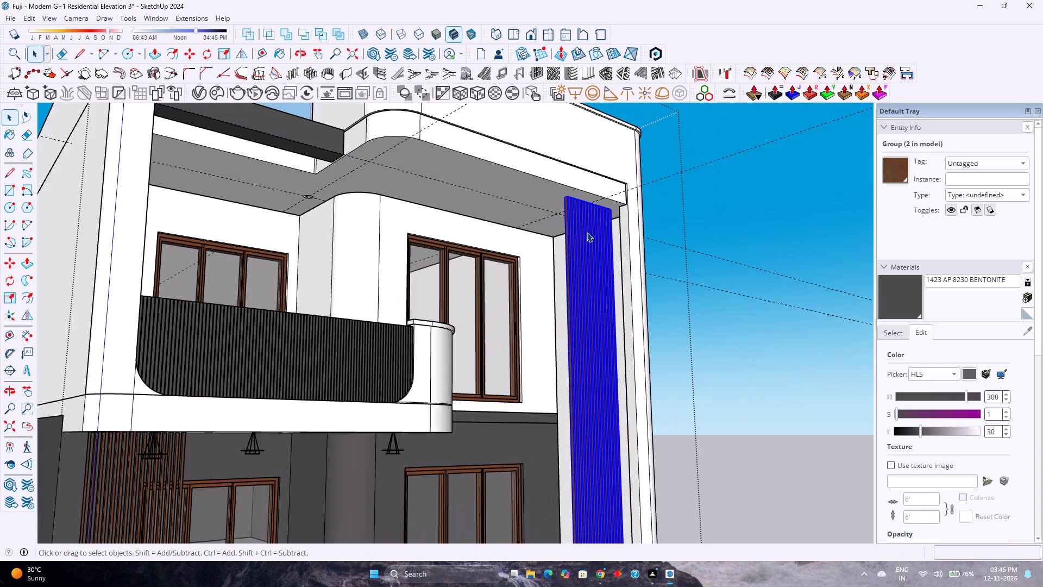
pyautogui.moveTo(566, 212); pyautogui.dragTo(446, 120, button='middle')
pyautogui.scroll(3, 459, 141)
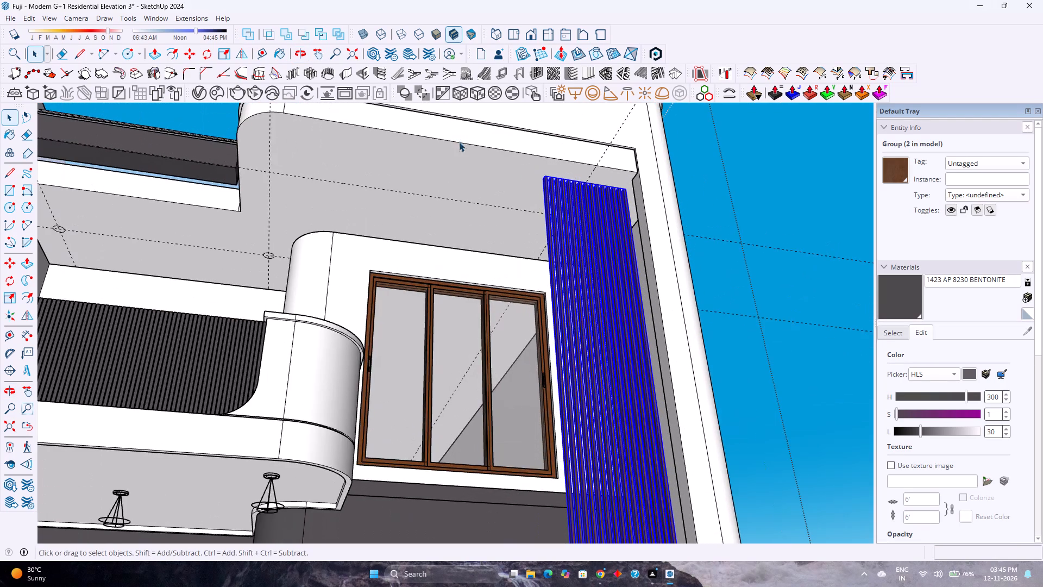
pyautogui.scroll(1, 495, 171)
pyautogui.scroll(2, 548, 196)
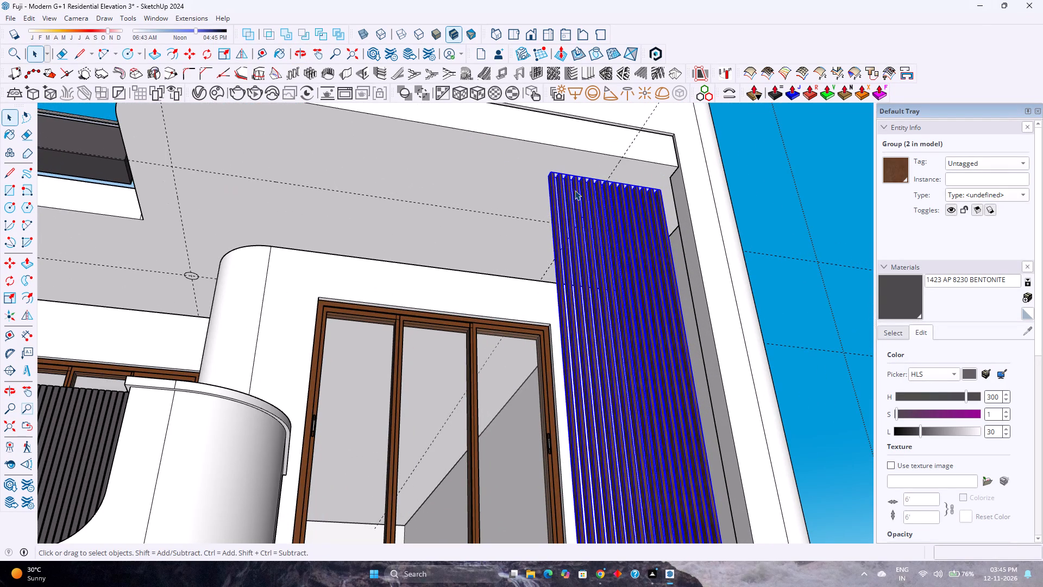
pyautogui.scroll(-2, 549, 173)
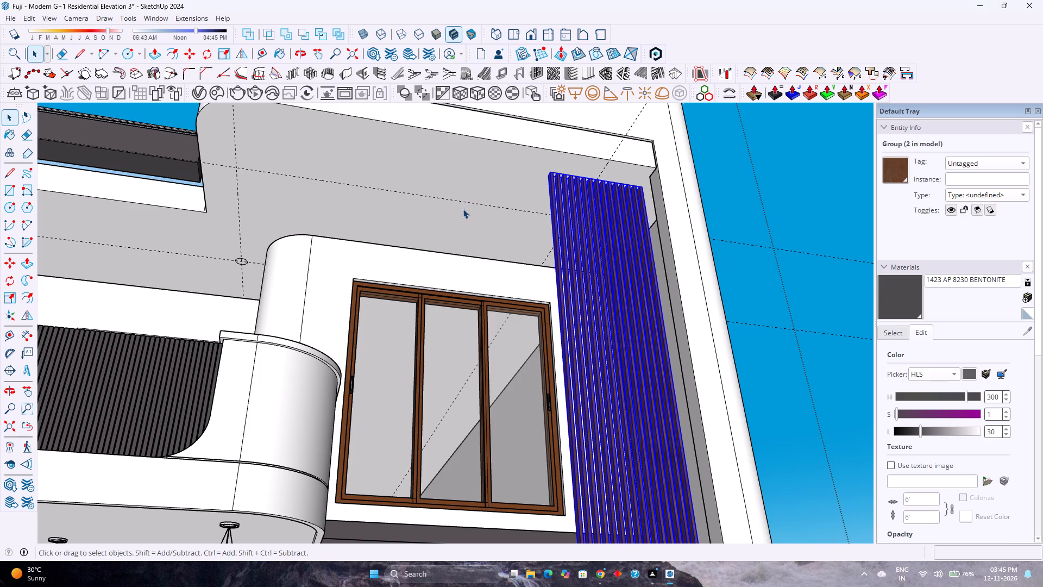
pyautogui.scroll(-7, 449, 224)
# Examine the louvre panel's alignment from the front and above, including its foot behind the lower balcony parapet.
pyautogui.moveTo(448, 240); pyautogui.dragTo(488, 339, button='middle')
pyautogui.middleClick(488, 339)
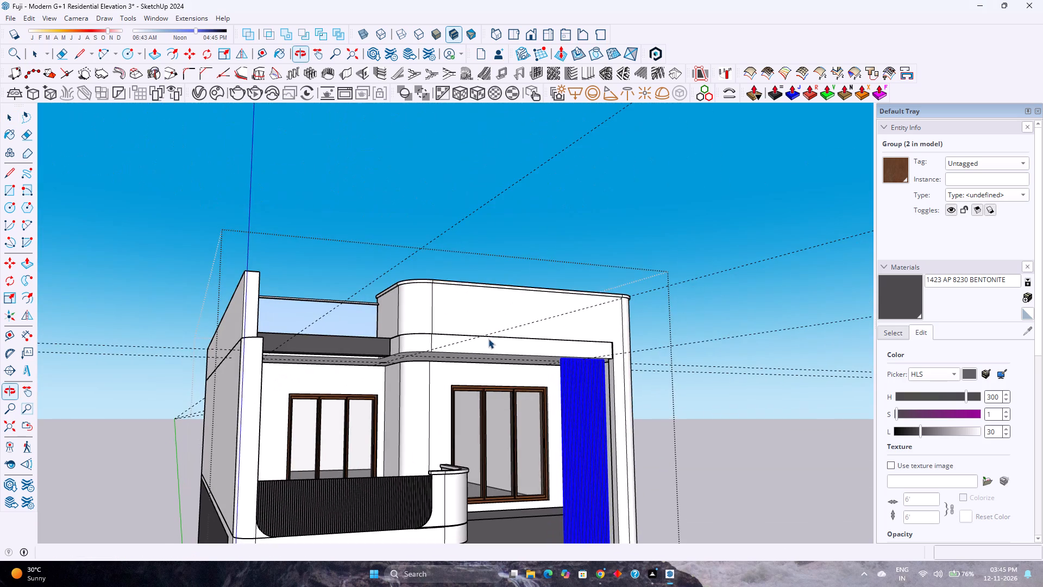
pyautogui.keyDown('shift'); pyautogui.moveTo(525, 440); pyautogui.dragTo(445, 251, button='middle'); pyautogui.keyUp('shift')
pyautogui.moveTo(497, 336); pyautogui.dragTo(581, 446, button='middle')
pyautogui.keyDown('shift'); pyautogui.moveTo(573, 452); pyautogui.dragTo(459, 291, button='middle'); pyautogui.keyUp('shift')
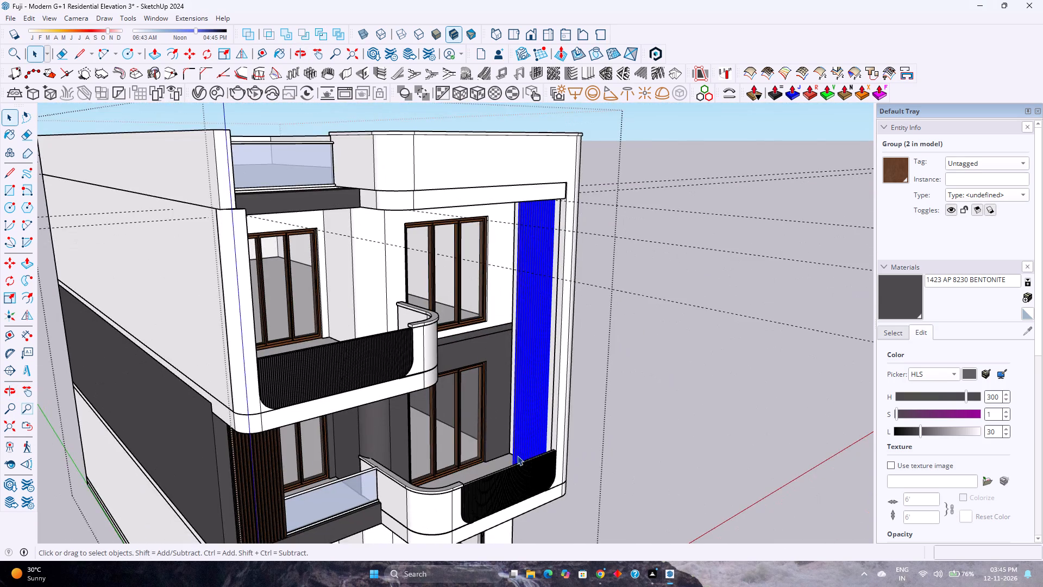
pyautogui.scroll(1, 519, 457)
pyautogui.keyDown('shift'); pyautogui.moveTo(517, 463); pyautogui.dragTo(446, 338, button='middle'); pyautogui.keyUp('shift')
pyautogui.moveTo(421, 355); pyautogui.dragTo(516, 477, button='middle')
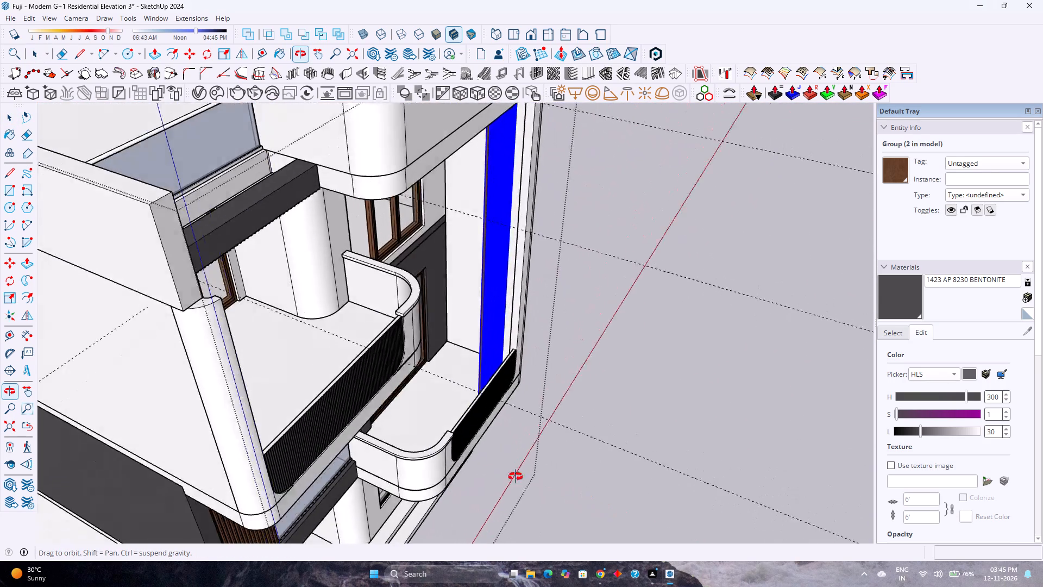
pyautogui.moveTo(516, 477); pyautogui.dragTo(462, 452, button='middle')
pyautogui.scroll(1, 459, 372)
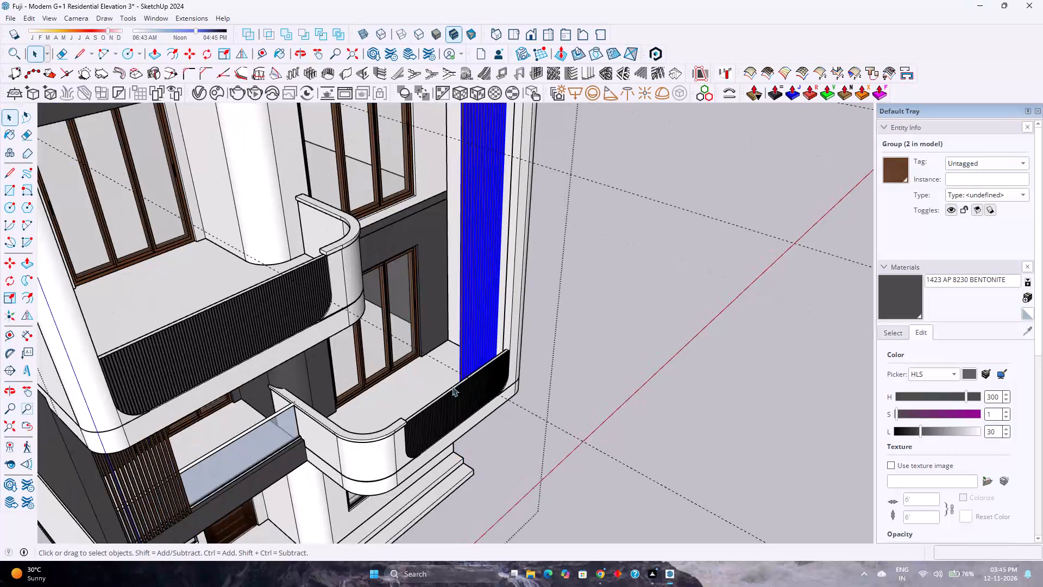
pyautogui.scroll(-4, 443, 366)
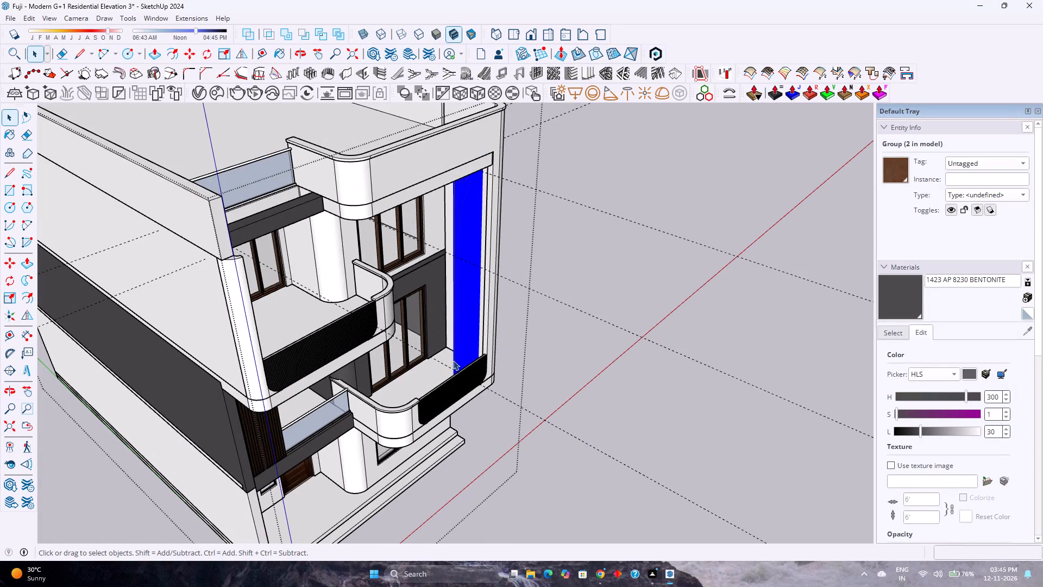
pyautogui.scroll(9, 455, 358)
pyautogui.moveTo(459, 382); pyautogui.dragTo(463, 293, button='middle')
pyautogui.scroll(-1, 448, 257)
pyautogui.keyDown('shift'); pyautogui.moveTo(455, 247); pyautogui.dragTo(541, 328, button='middle'); pyautogui.keyUp('shift')
pyautogui.scroll(-4, 527, 264)
pyautogui.moveTo(536, 295); pyautogui.dragTo(391, 304, button='middle')
pyautogui.scroll(-3, 392, 283)
pyautogui.keyDown('shift'); pyautogui.moveTo(442, 337); pyautogui.dragTo(481, 431, button='middle'); pyautogui.keyUp('shift')
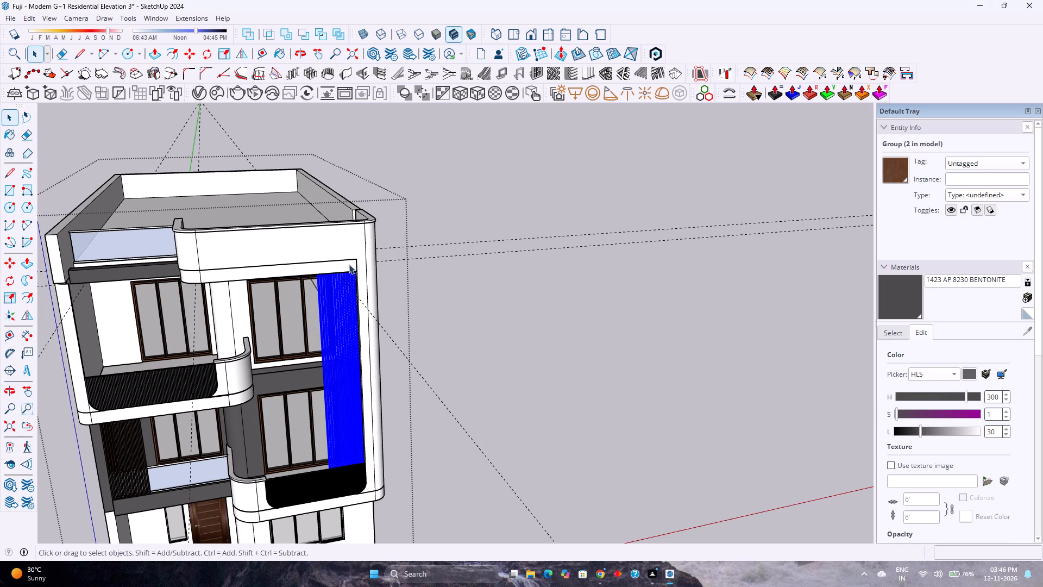
pyautogui.scroll(1, 356, 268)
pyautogui.moveTo(355, 268); pyautogui.dragTo(443, 146, button='middle')
pyautogui.scroll(4, 442, 146)
pyautogui.keyDown('shift'); pyautogui.moveTo(442, 146); pyautogui.dragTo(538, 249, button='middle'); pyautogui.keyUp('shift')
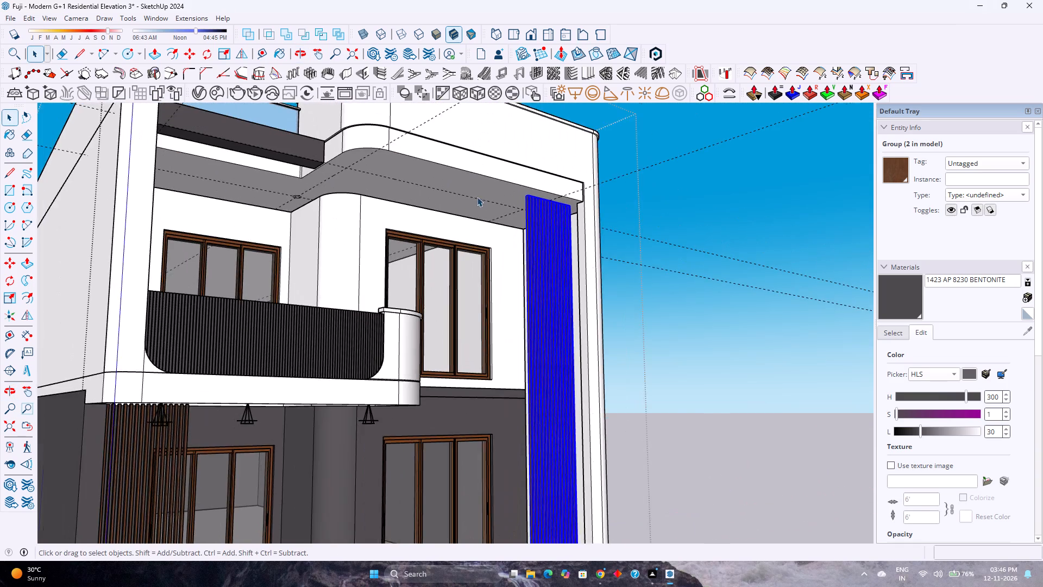
pyautogui.scroll(3, 477, 197)
# Place a guide 5.5" in from the top slab's lower front edge above the louvre panel.
pyautogui.click(267, 52)
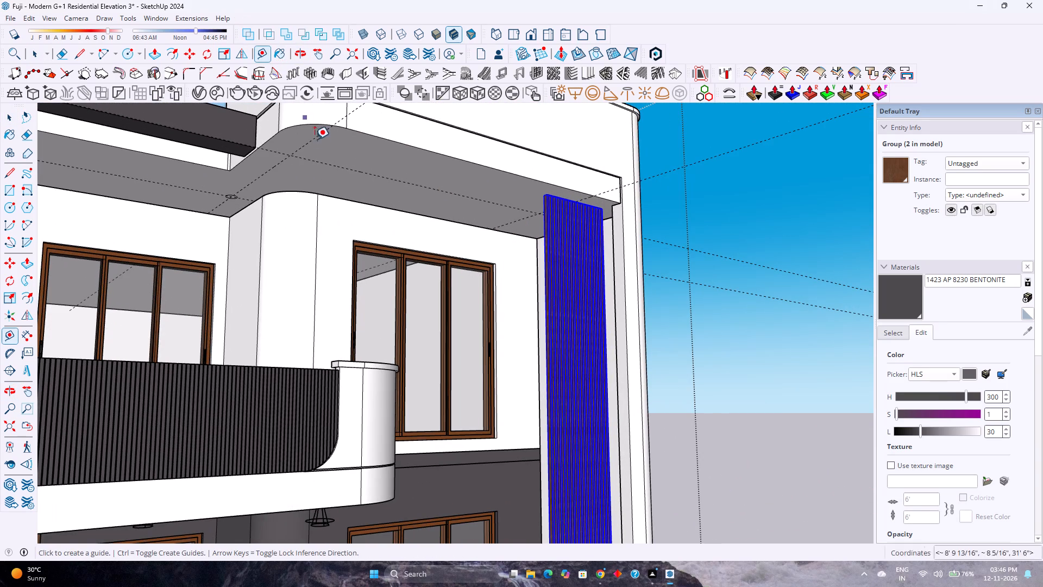
pyautogui.scroll(4, 512, 232)
pyautogui.scroll(2, 601, 209)
pyautogui.moveTo(602, 208); pyautogui.dragTo(645, 155, button='middle')
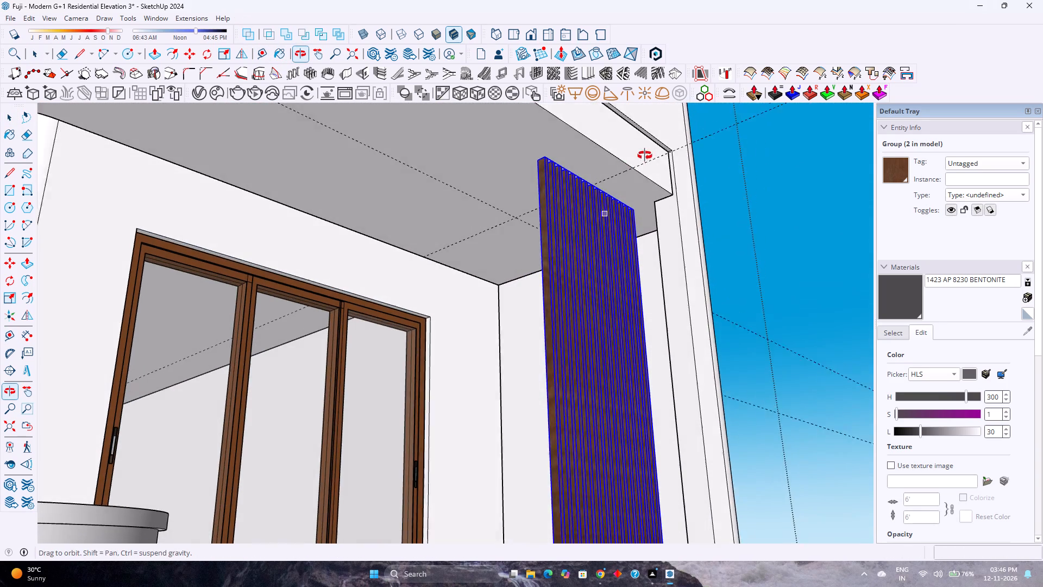
pyautogui.moveTo(645, 155); pyautogui.dragTo(659, 155, button='middle')
pyautogui.click(657, 185)
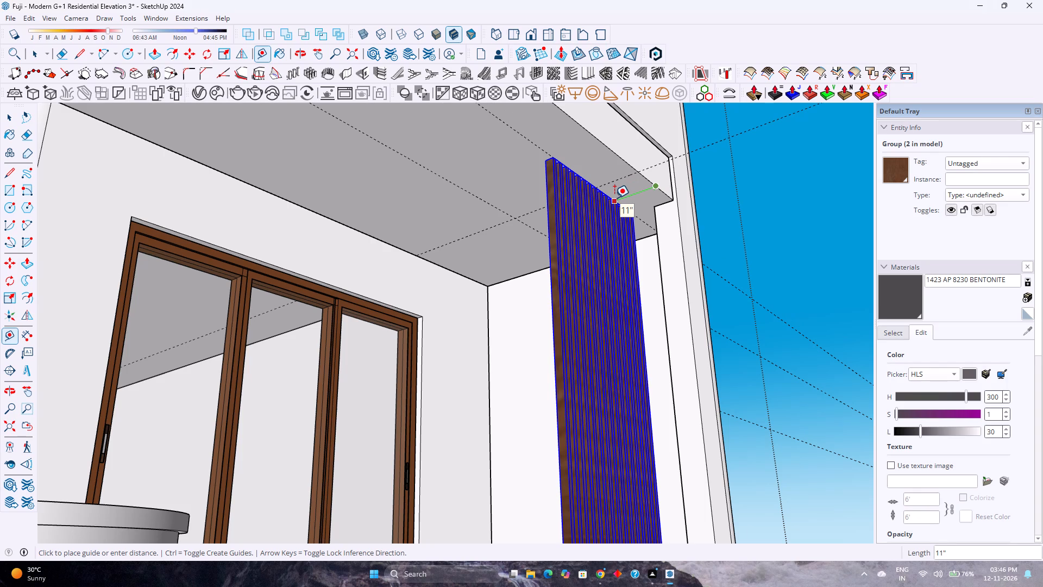
pyautogui.write('5.5')
pyautogui.press('Return')
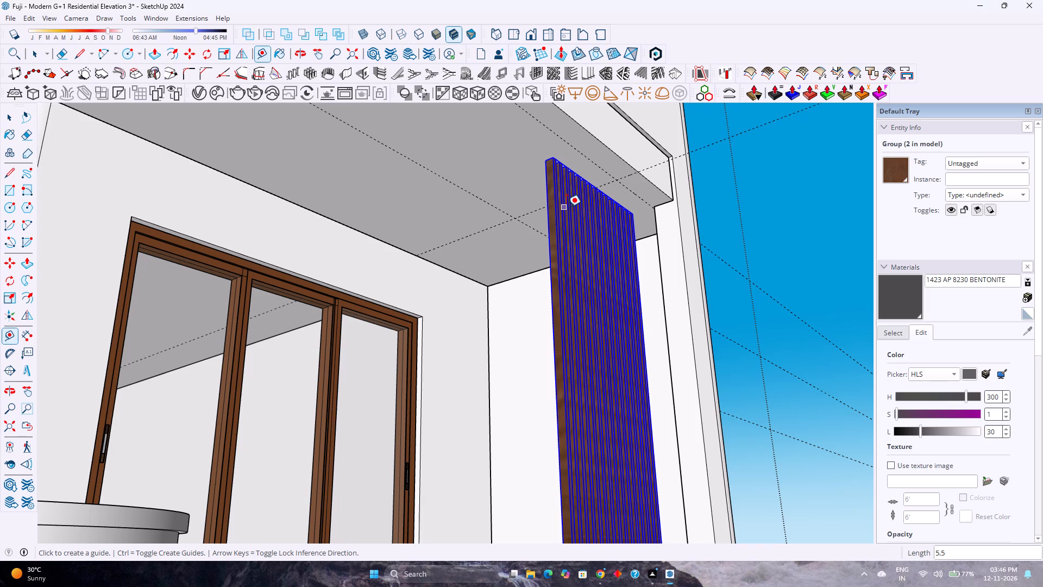
pyautogui.scroll(-4, 511, 280)
pyautogui.scroll(4, 511, 282)
pyautogui.scroll(-3, 511, 282)
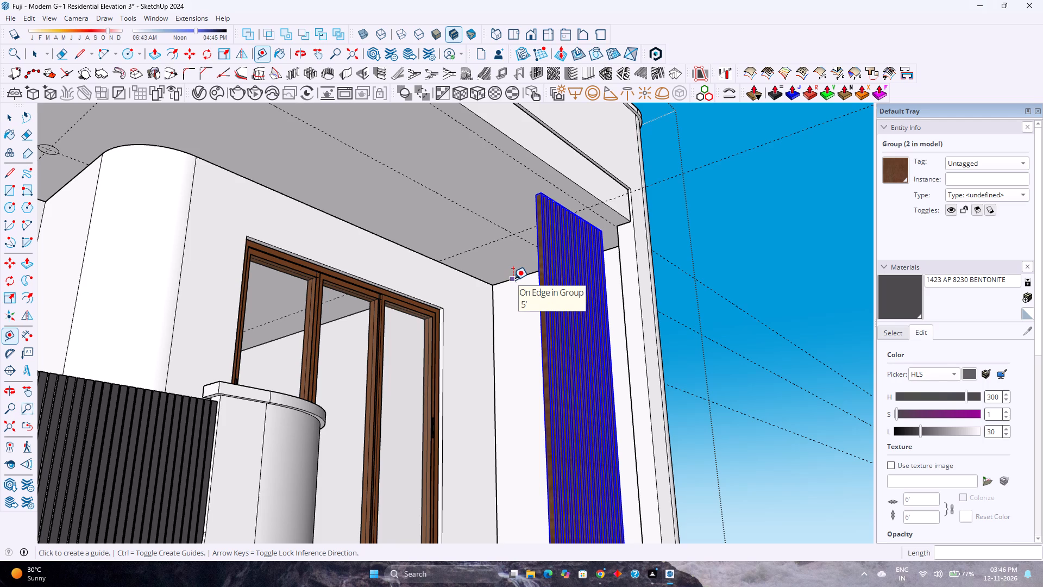
# Examine the guide crossings on the top slab's underside around the louvre panel's head and the inner wall corner.
pyautogui.scroll(-2, 513, 280)
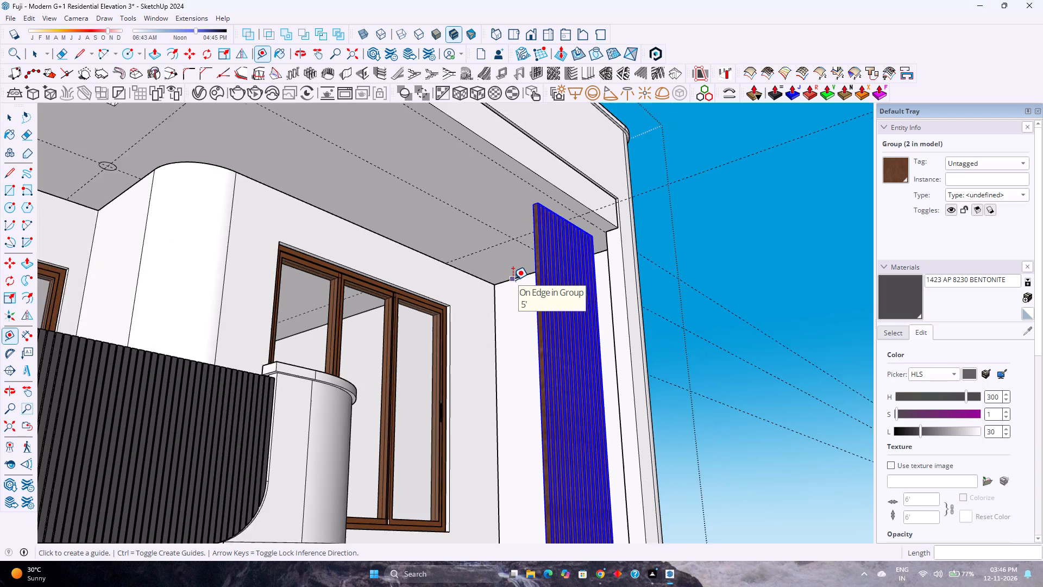
pyautogui.scroll(-4, 513, 280)
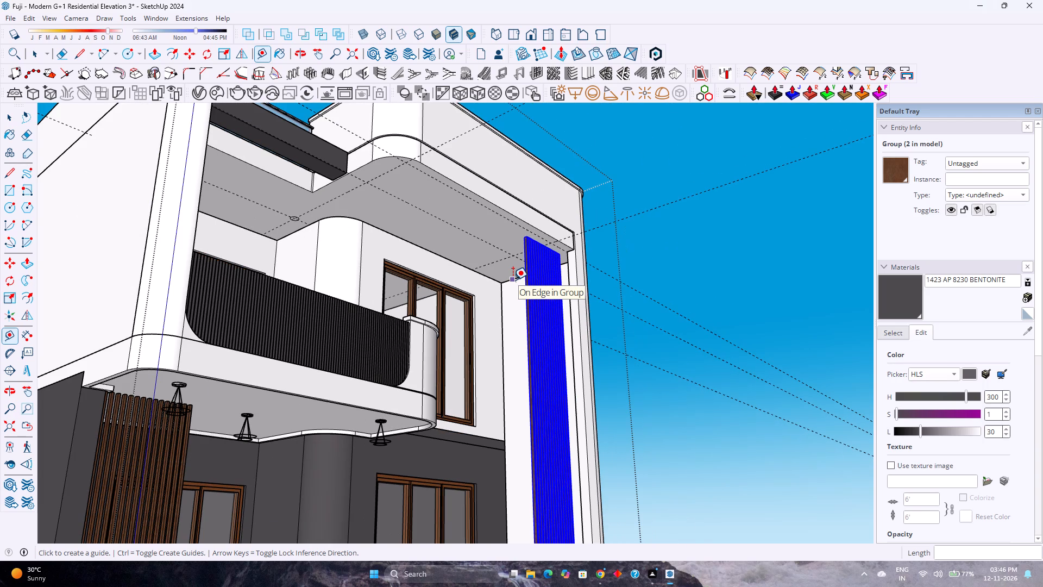
pyautogui.scroll(2, 513, 280)
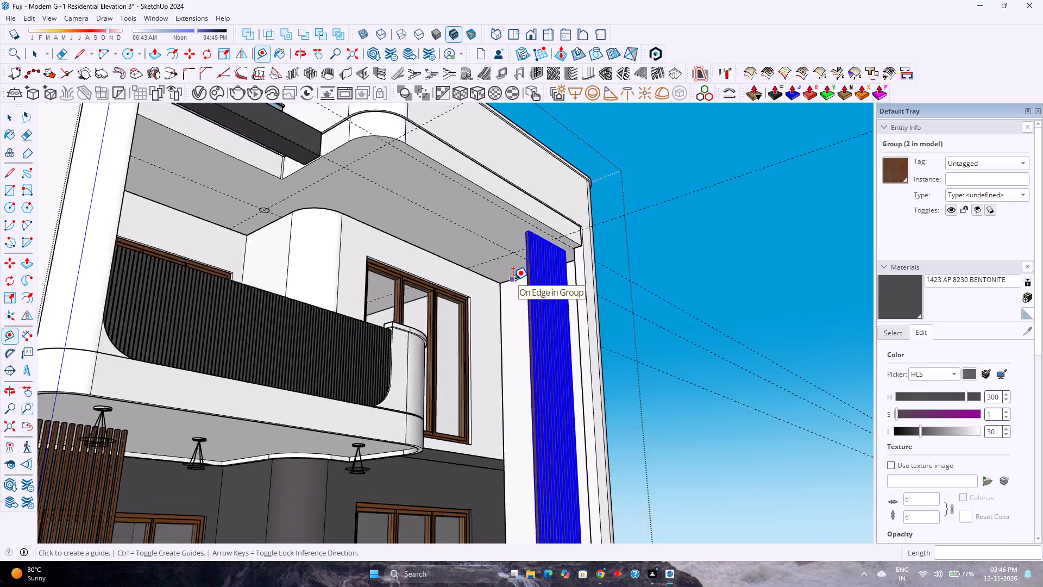
pyautogui.scroll(2, 513, 280)
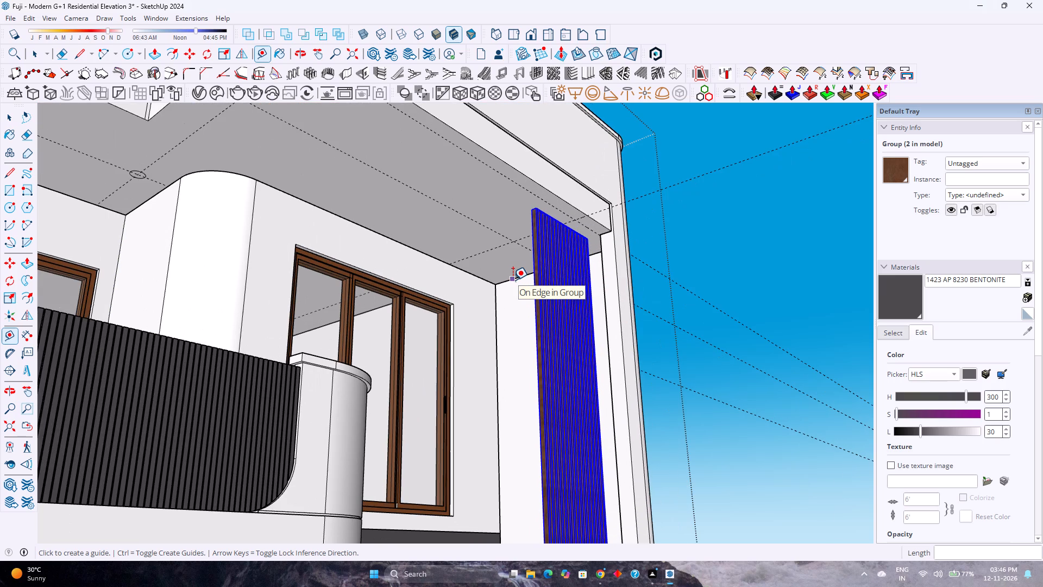
pyautogui.scroll(-1, 513, 280)
pyautogui.scroll(2, 513, 280)
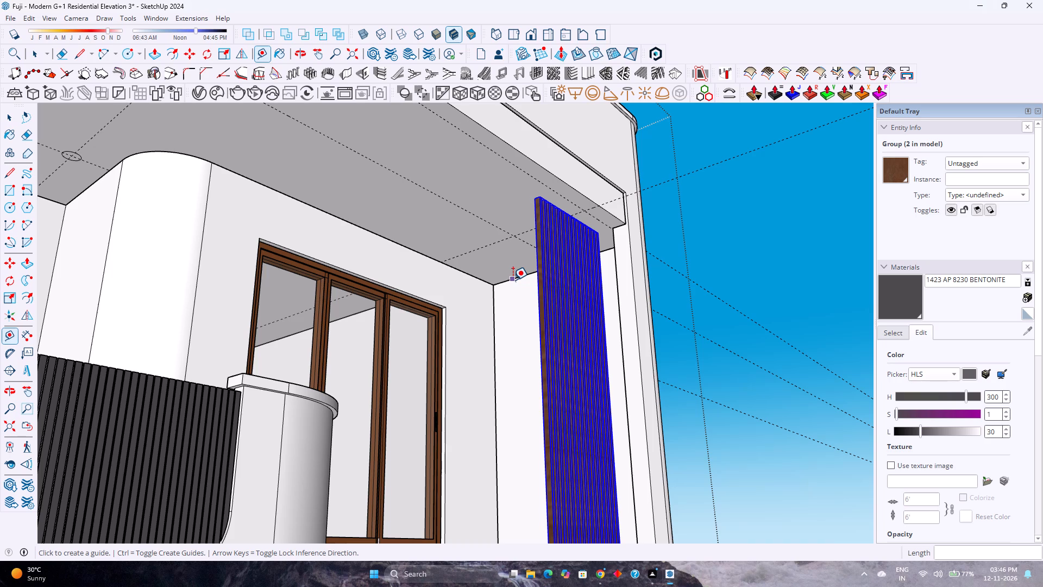
pyautogui.scroll(-2, 513, 280)
pyautogui.scroll(5, 513, 280)
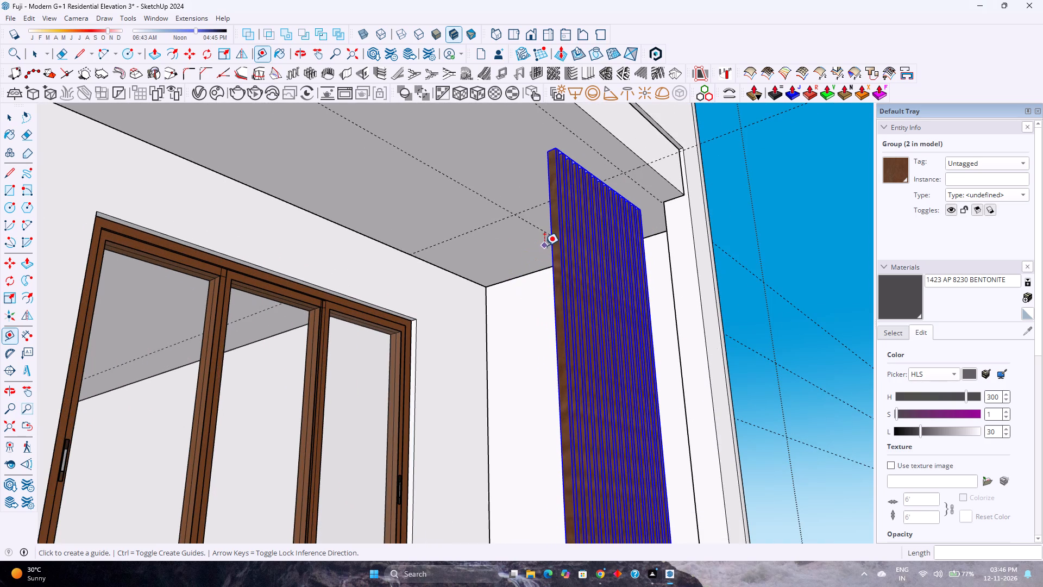
pyautogui.scroll(2, 544, 246)
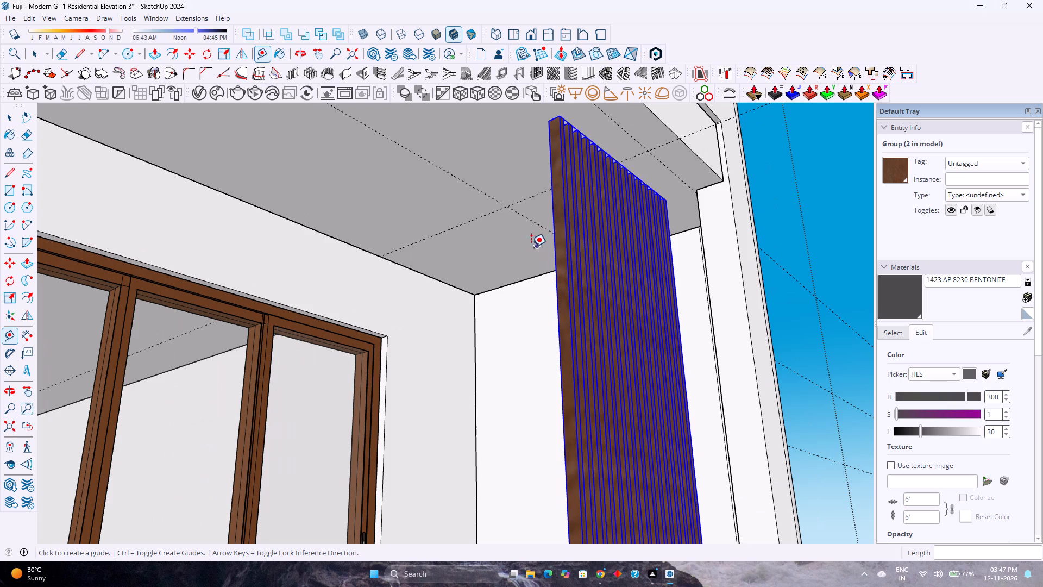
pyautogui.scroll(2, 517, 247)
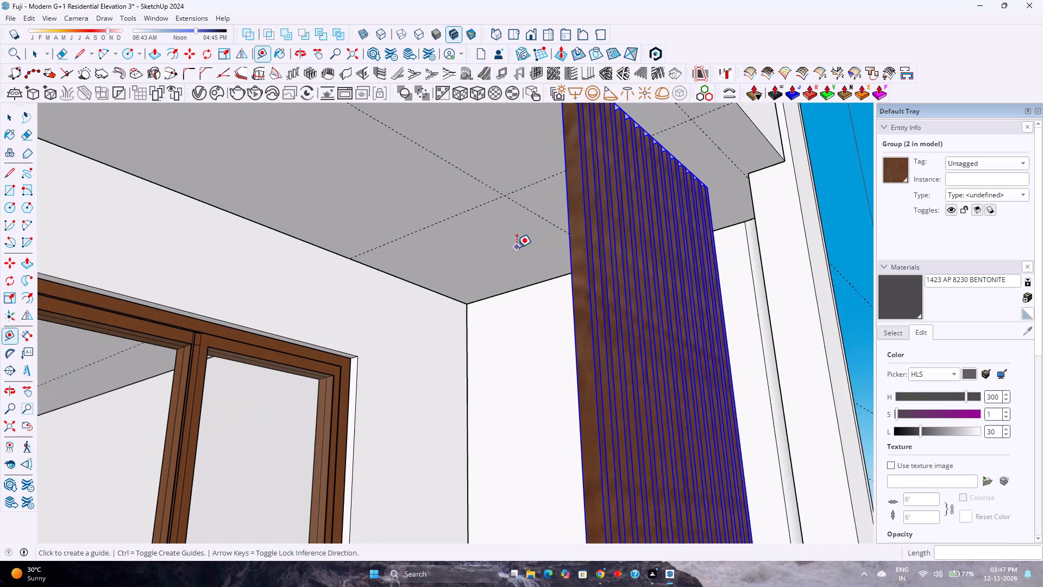
pyautogui.scroll(2, 517, 247)
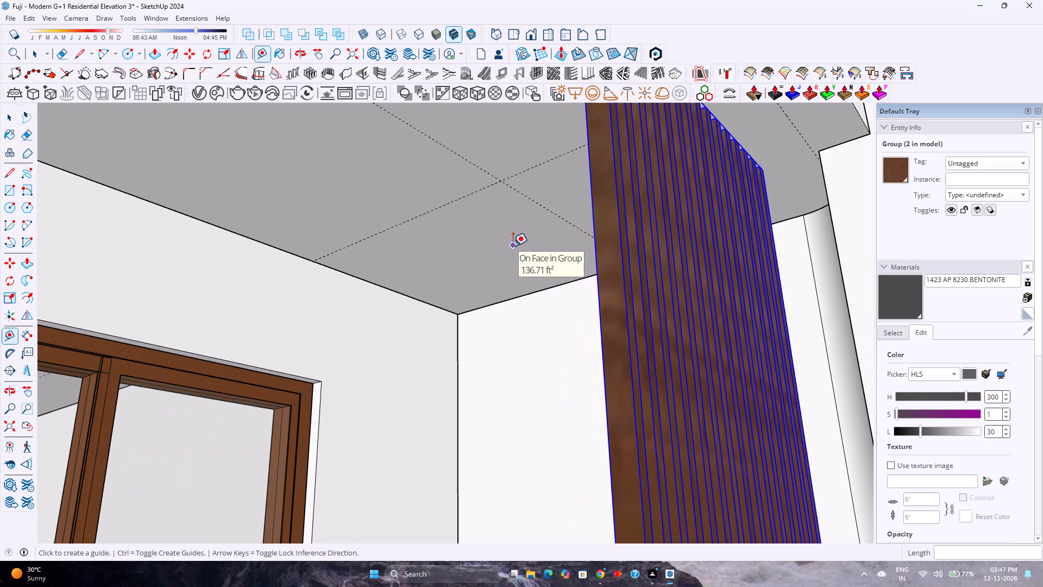
pyautogui.scroll(6, 513, 246)
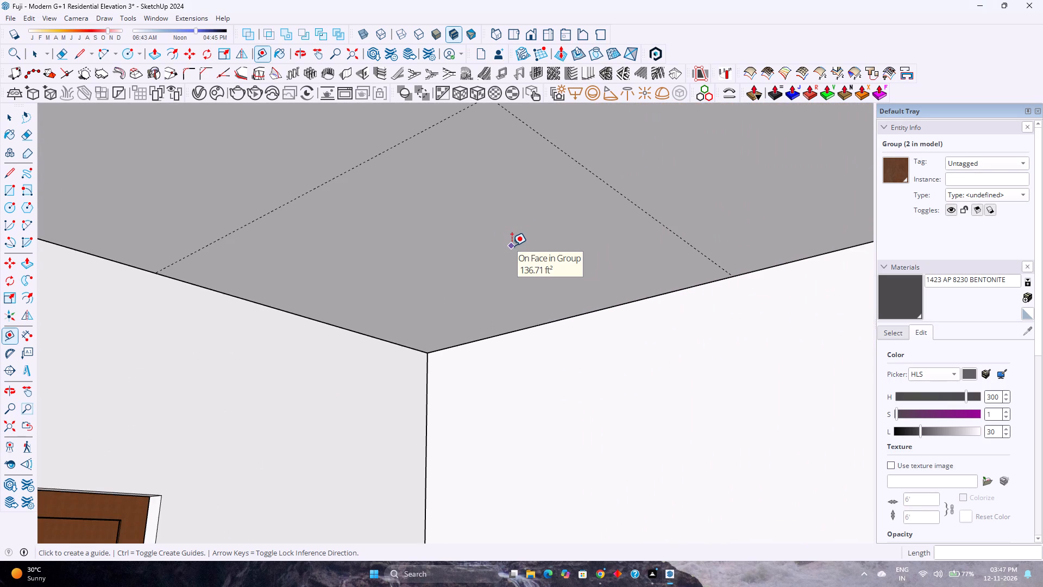
pyautogui.scroll(5, 512, 246)
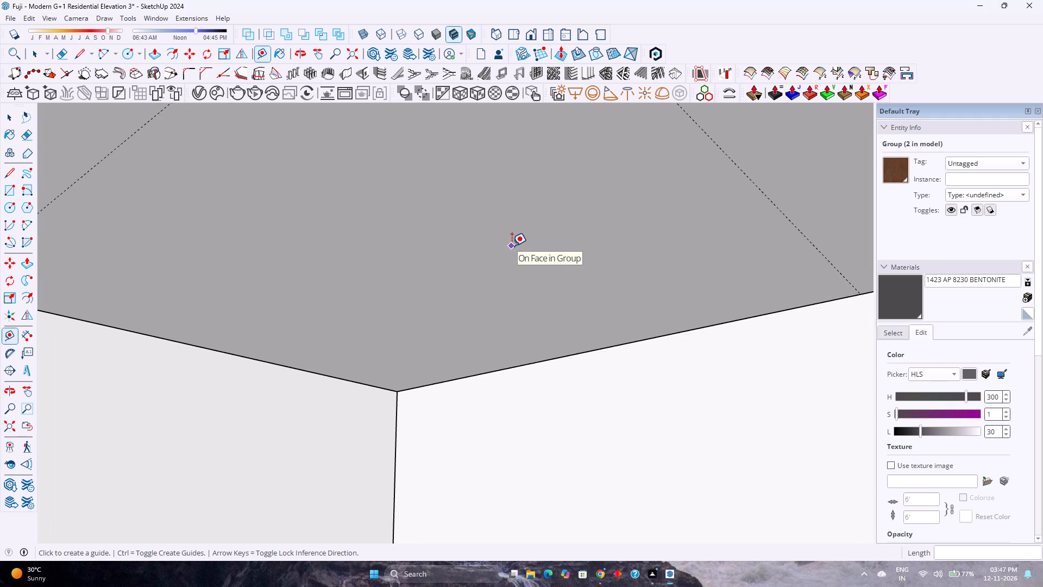
pyautogui.scroll(2, 512, 246)
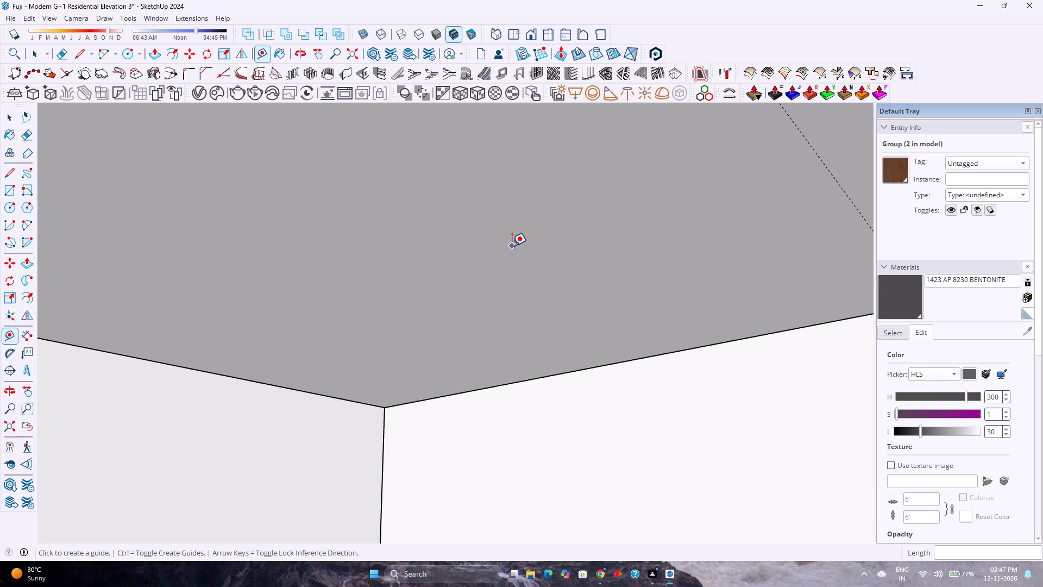
pyautogui.scroll(-2, 499, 312)
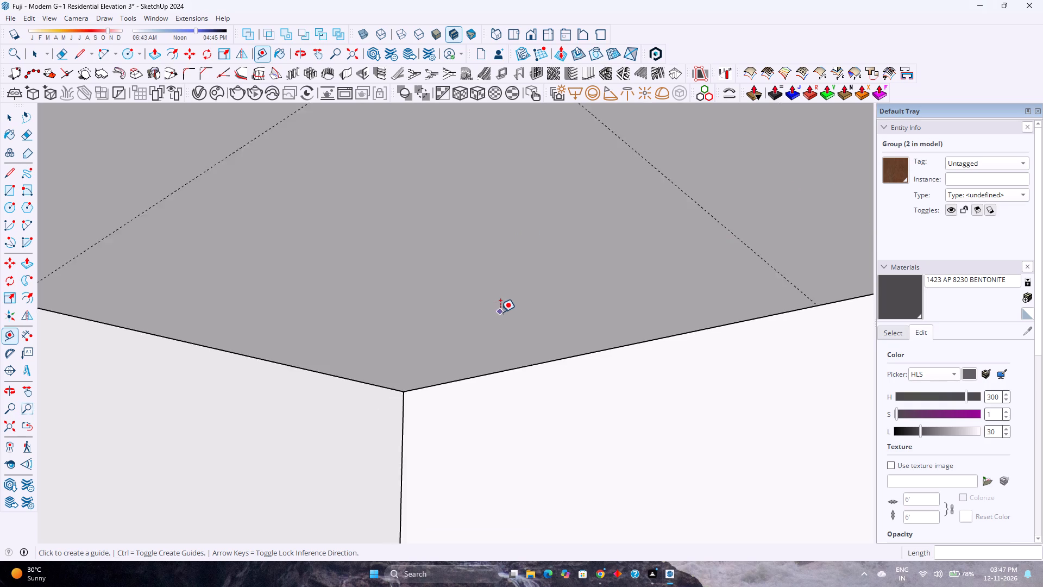
pyautogui.scroll(-15, 500, 312)
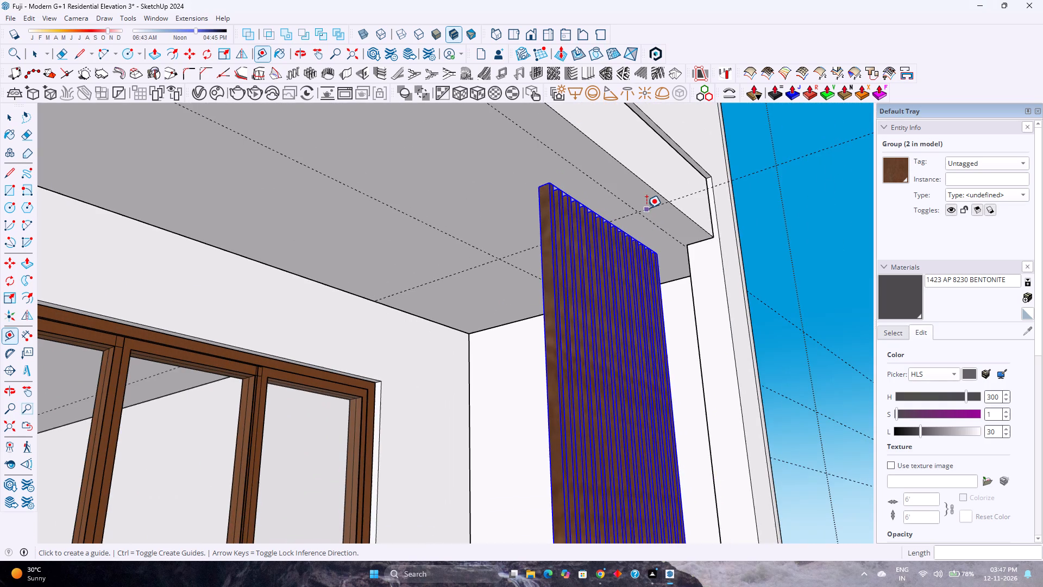
pyautogui.scroll(4, 646, 208)
pyautogui.moveTo(652, 208); pyautogui.dragTo(626, 195, button='middle')
pyautogui.scroll(-3, 626, 196)
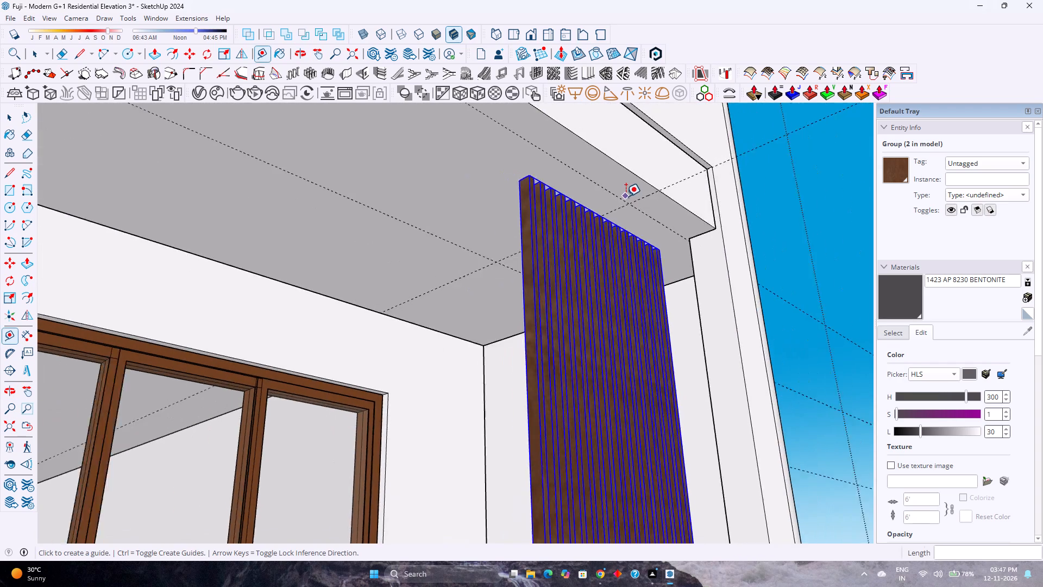
pyautogui.scroll(-12, 626, 196)
pyautogui.moveTo(608, 196); pyautogui.dragTo(545, 252, button='middle')
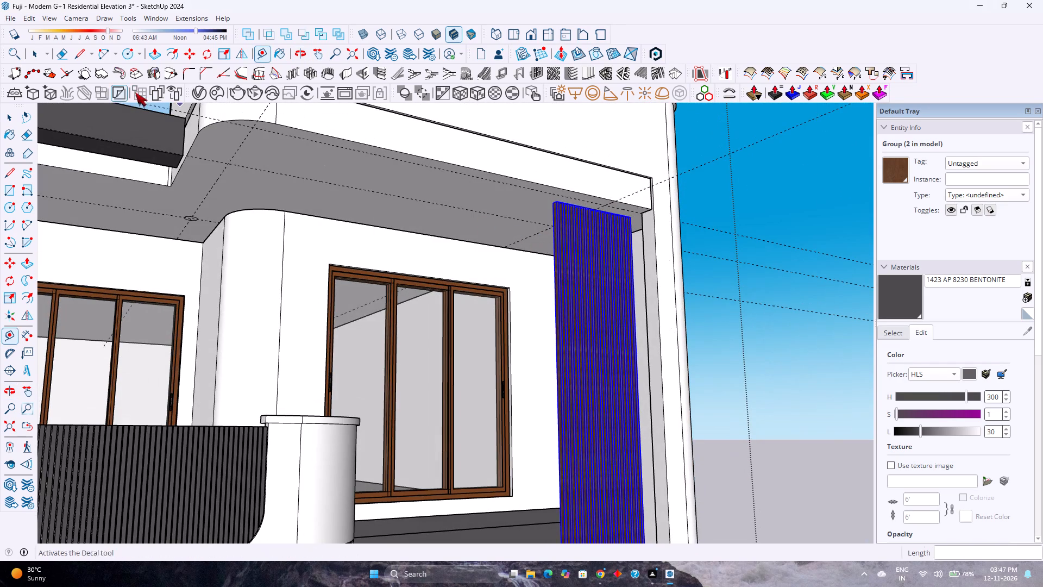
# Inside the top slab group, copy the spot light circle 7' 8 1/2" along its guide to the crossing near the slab's curved front edge.
pyautogui.keyDown('shift'); pyautogui.moveTo(210, 121); pyautogui.dragTo(243, 159, button='middle'); pyautogui.keyUp('shift')
pyautogui.scroll(1, 291, 215)
pyautogui.moveTo(288, 208); pyautogui.dragTo(265, 151, button='middle')
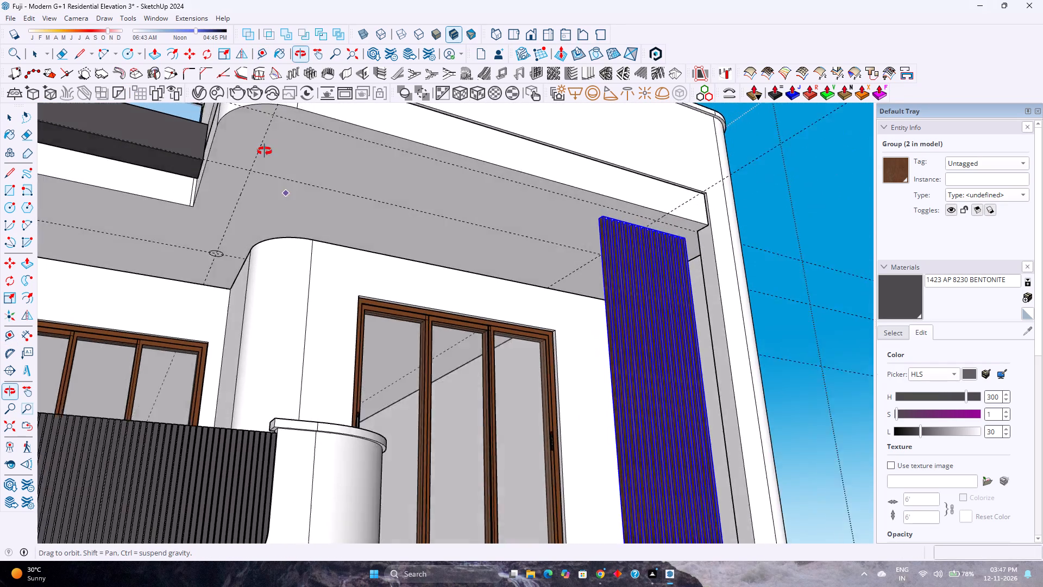
pyautogui.moveTo(265, 151); pyautogui.dragTo(246, 161, button='middle')
pyautogui.press('space')
pyautogui.scroll(2, 223, 273)
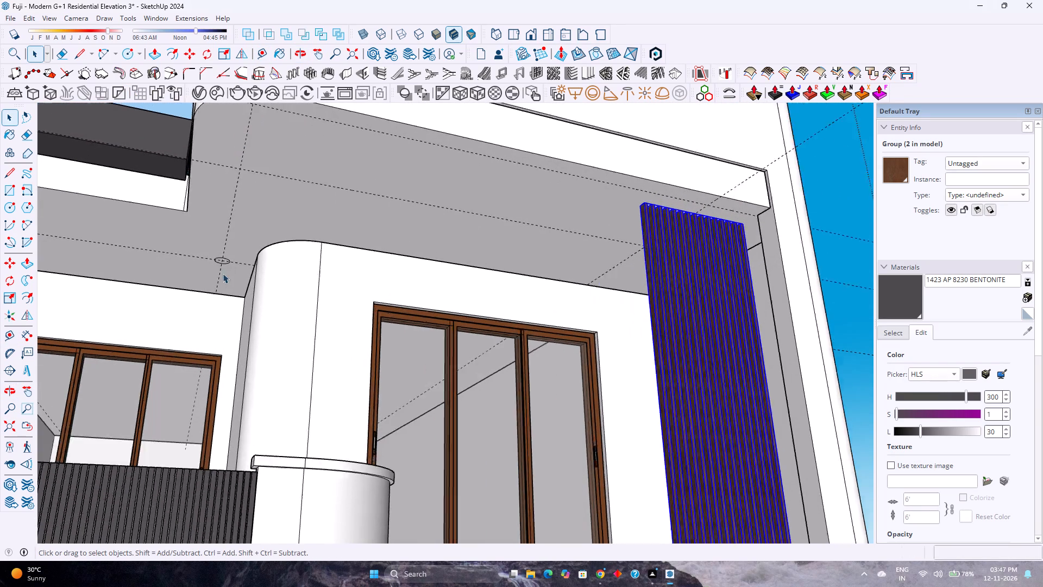
pyautogui.scroll(6, 223, 273)
pyautogui.click(225, 255)
pyautogui.doubleClick(223, 257)
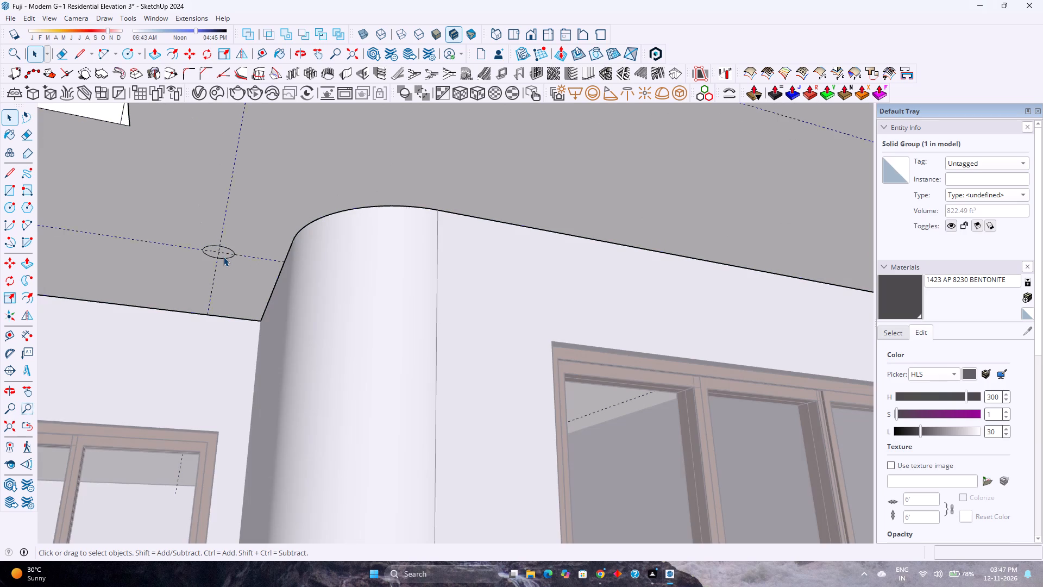
pyautogui.click(223, 257)
pyautogui.press('m')
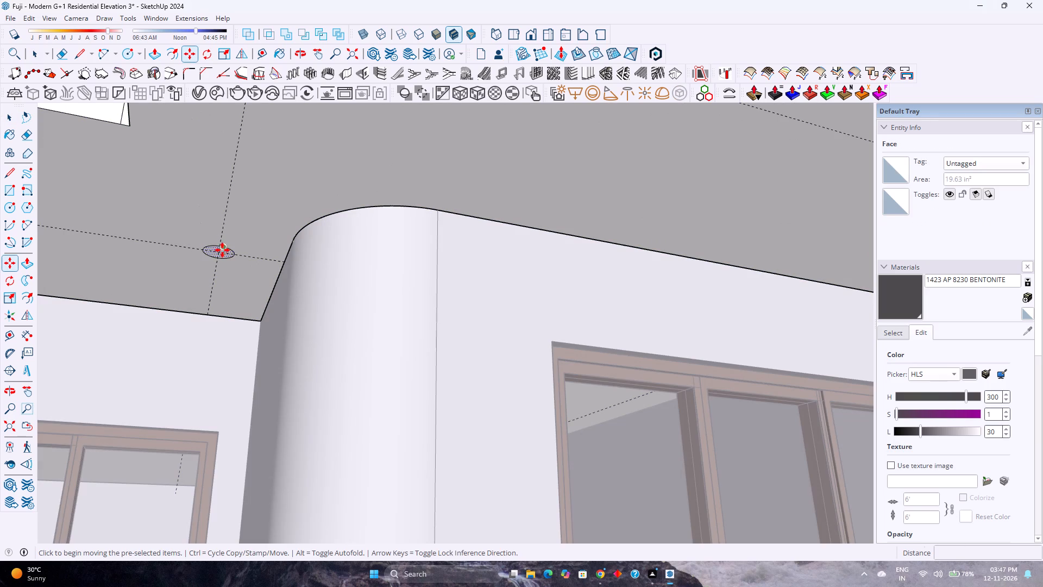
pyautogui.click(218, 253)
pyautogui.scroll(-12, 224, 238)
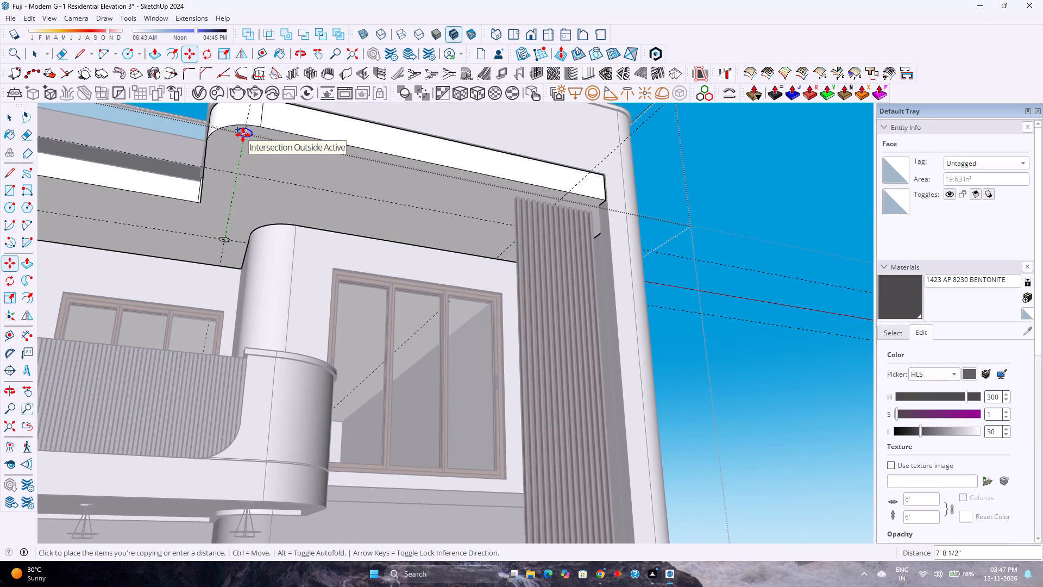
pyautogui.scroll(13, 243, 139)
pyautogui.keyDown('shift'); pyautogui.moveTo(247, 133); pyautogui.dragTo(292, 220, button='middle'); pyautogui.keyUp('shift')
pyautogui.scroll(4, 286, 213)
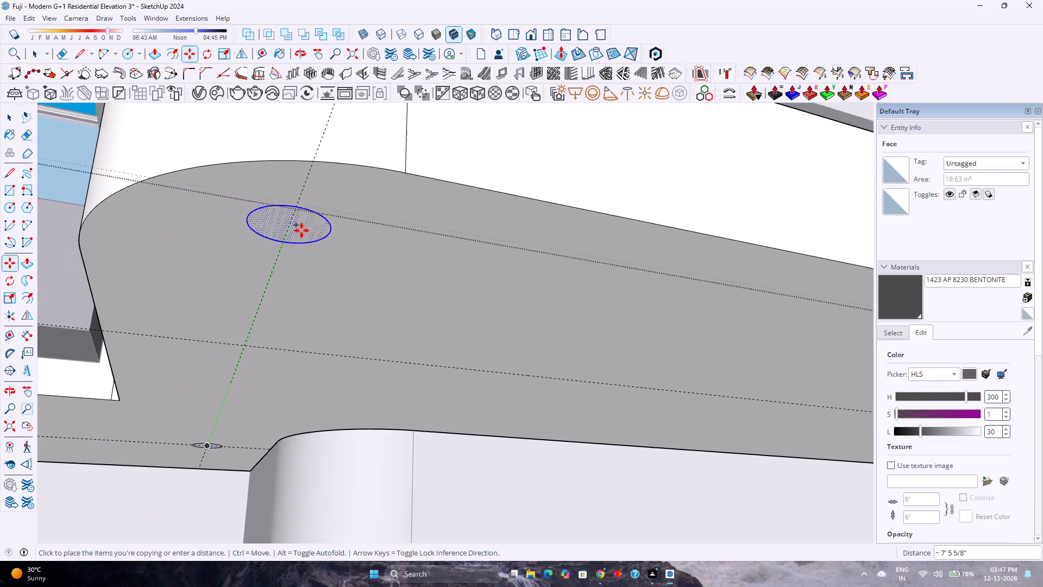
pyautogui.scroll(3, 301, 230)
pyautogui.moveTo(301, 230); pyautogui.dragTo(362, 146, button='middle')
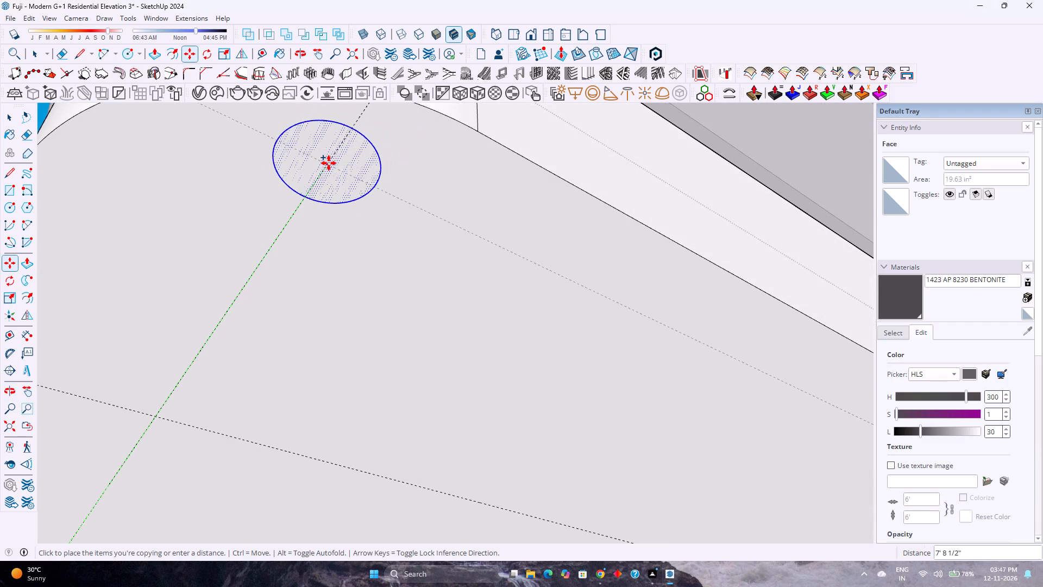
pyautogui.click(329, 163)
# Divide the copy distance by 2 to add a spot light circle midway between the rear and front circles.
pyautogui.scroll(-9, 325, 170)
pyautogui.moveTo(323, 174); pyautogui.dragTo(312, 198, button='middle')
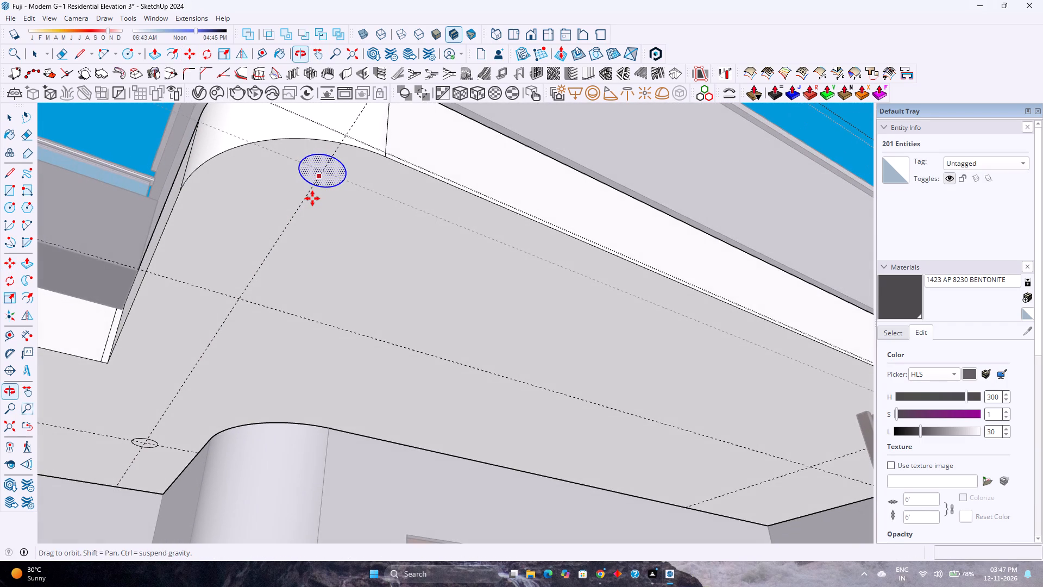
pyautogui.write('/2')
pyautogui.press('Return')
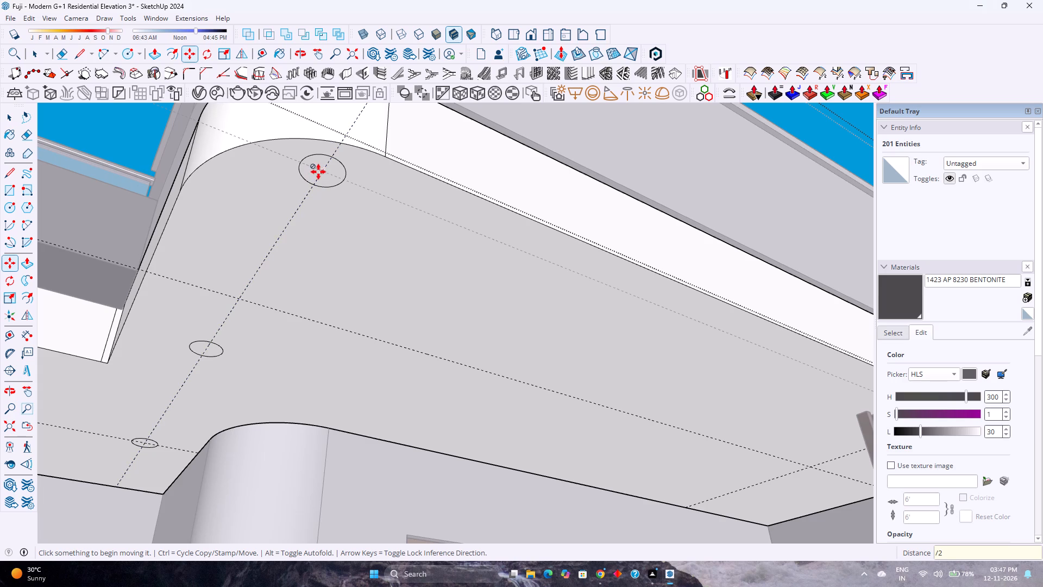
# Copy the front spot light circle 10' 7 3/4" along the slab's front edge to the guide crossing above the louvre panel.
pyautogui.click(322, 171)
pyautogui.scroll(-6, 399, 198)
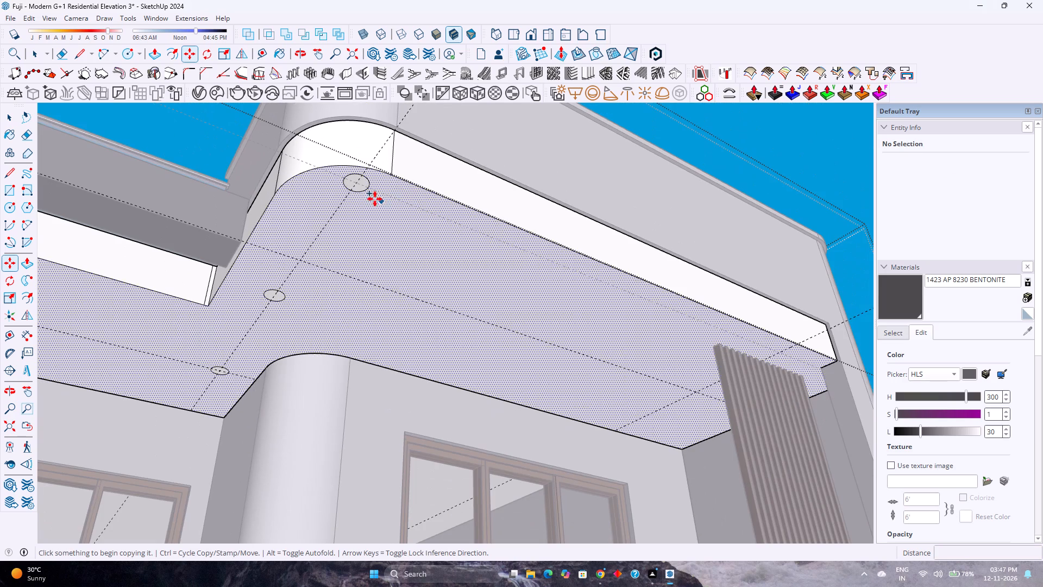
pyautogui.press('space')
pyautogui.click(359, 189)
pyautogui.scroll(4, 359, 189)
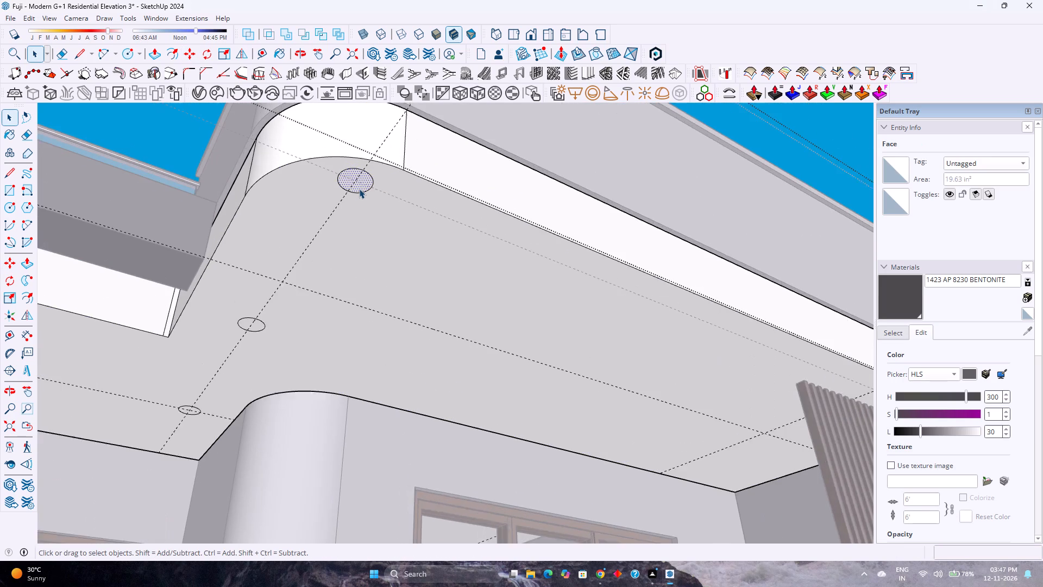
pyautogui.press('m')
pyautogui.click(356, 180)
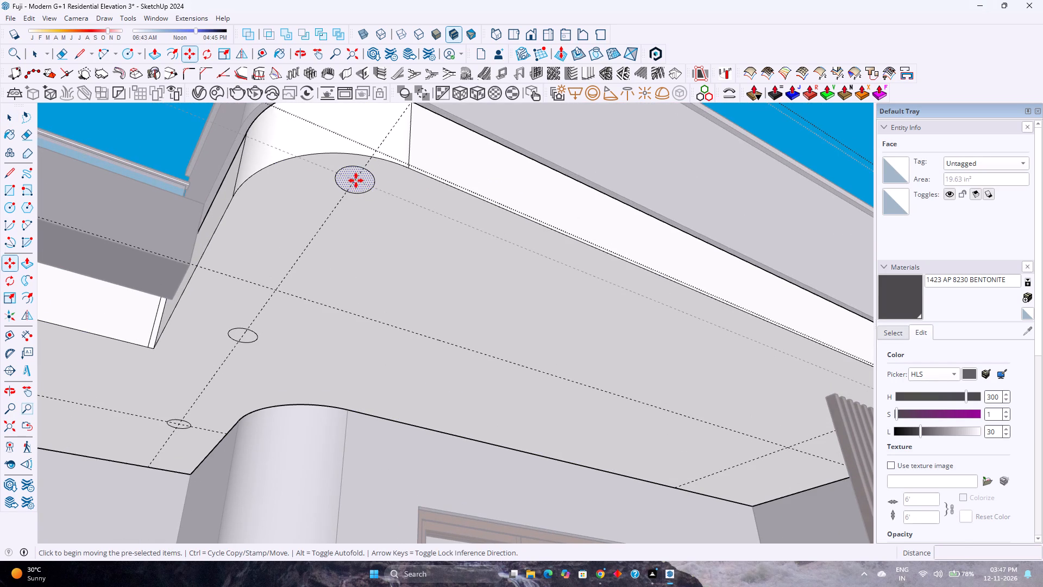
pyautogui.scroll(-8, 394, 204)
pyautogui.keyDown('shift'); pyautogui.moveTo(471, 223); pyautogui.dragTo(221, 183, button='middle'); pyautogui.keyUp('shift')
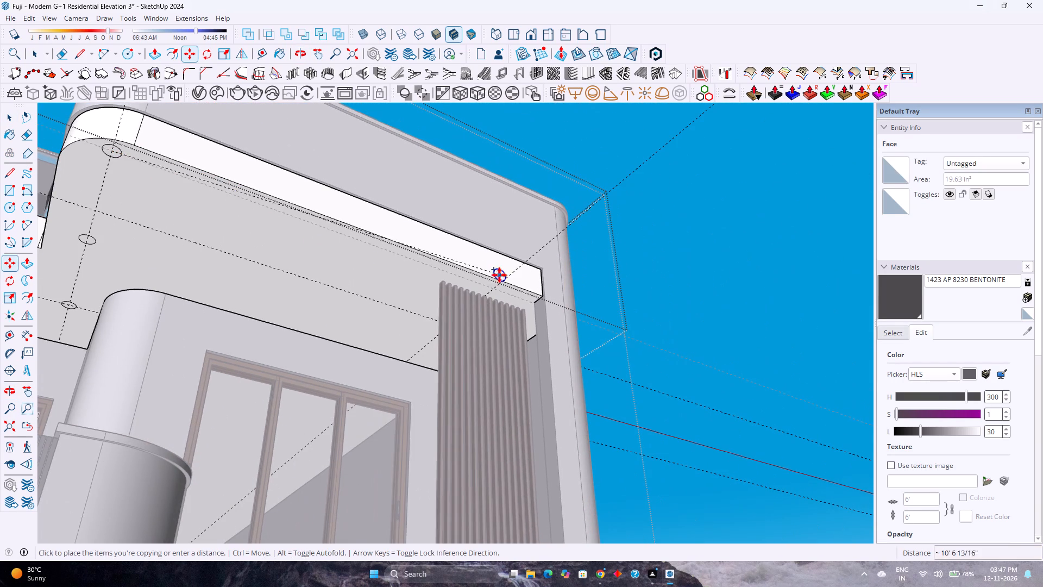
pyautogui.click(492, 288)
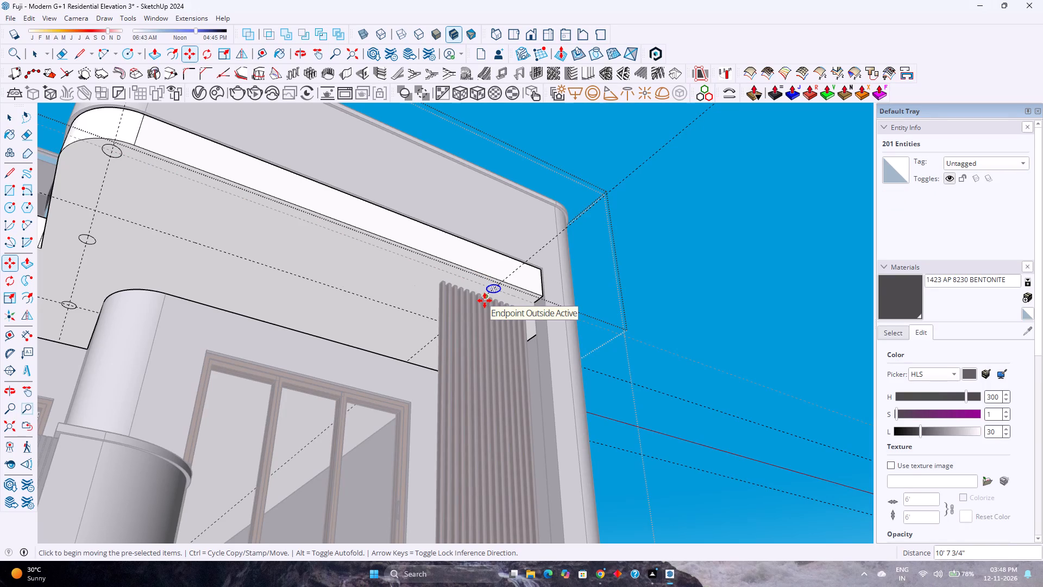
# Divide the front-edge copy distance by 2 to add a spot light circle midway along that row.
pyautogui.press('/')
pyautogui.press('2')
pyautogui.press('Return')
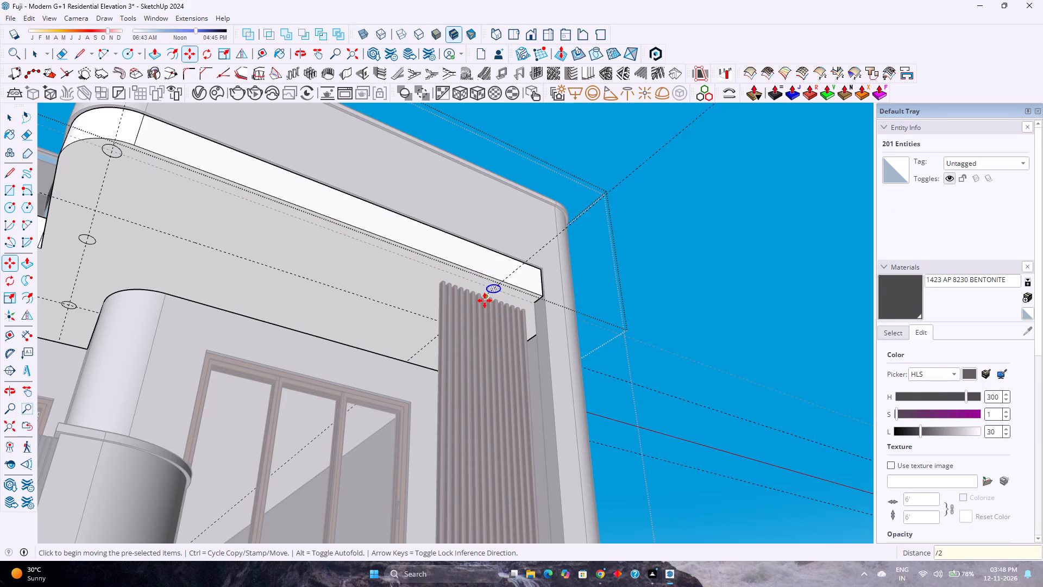
pyautogui.press('space')
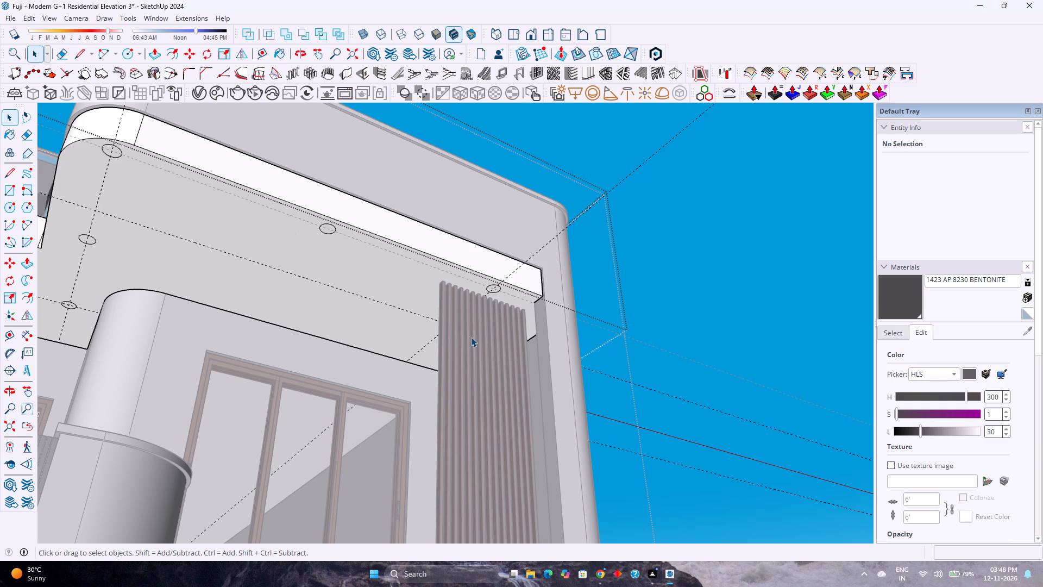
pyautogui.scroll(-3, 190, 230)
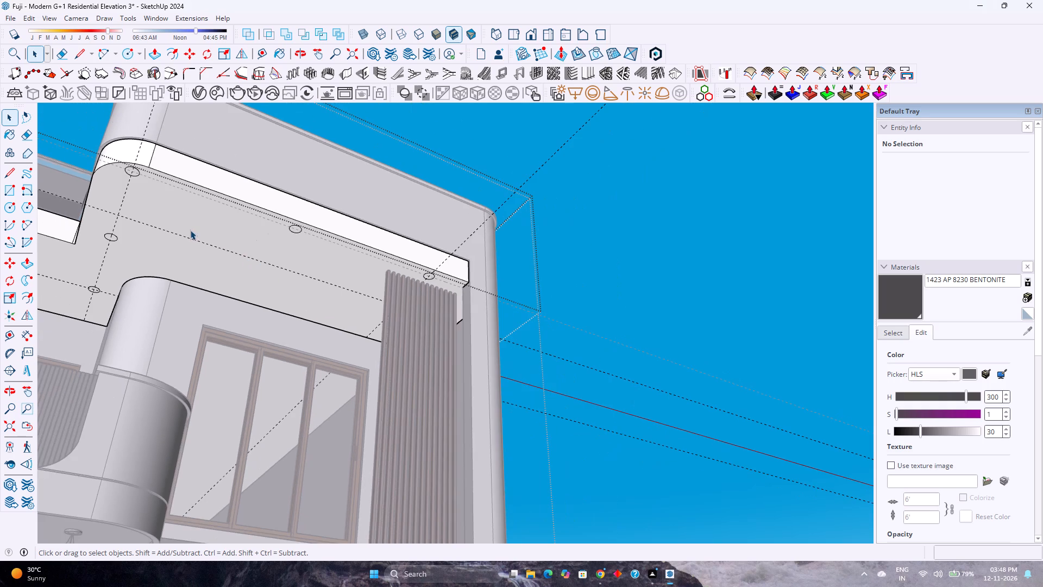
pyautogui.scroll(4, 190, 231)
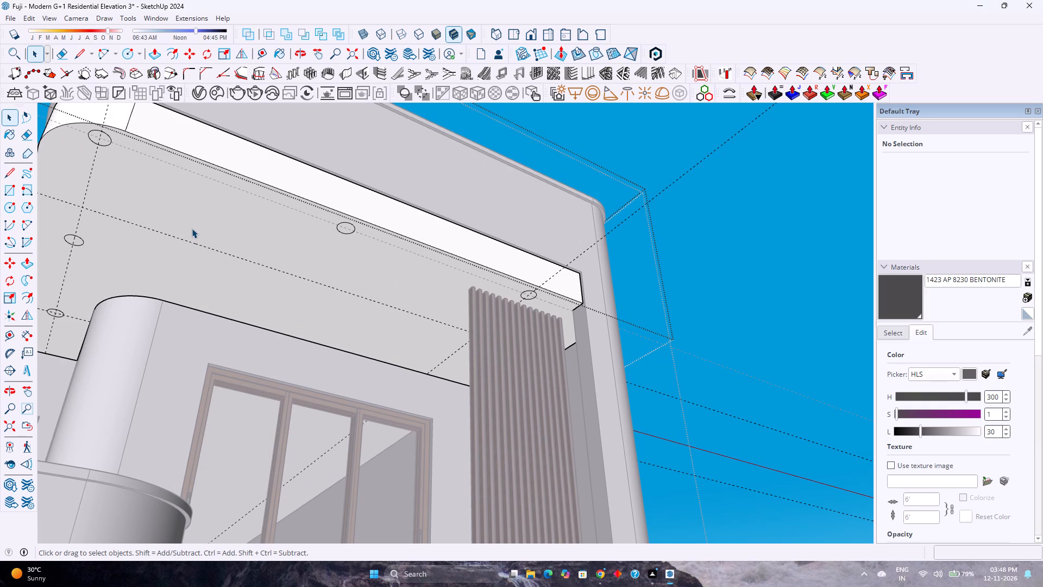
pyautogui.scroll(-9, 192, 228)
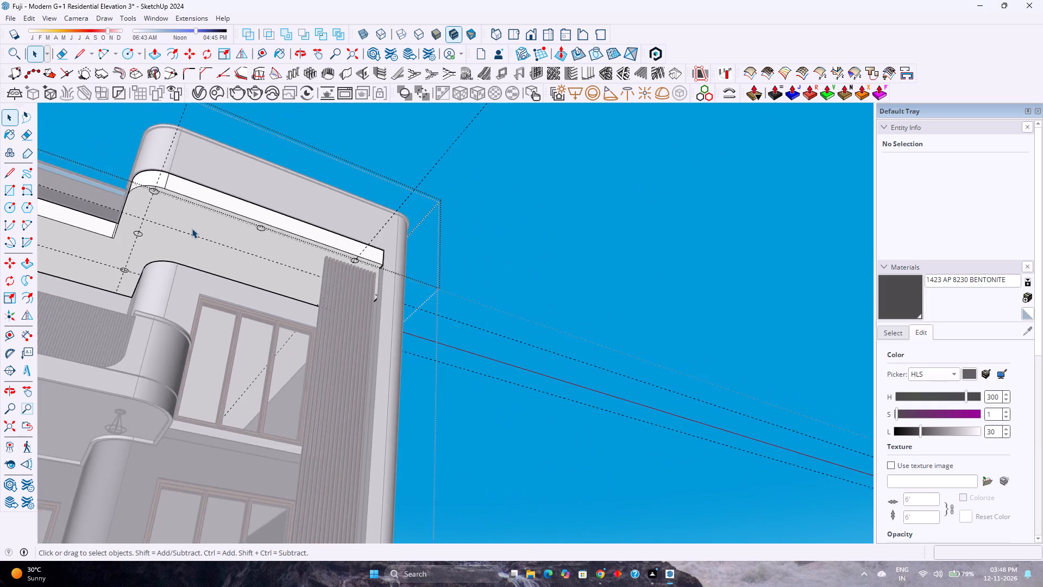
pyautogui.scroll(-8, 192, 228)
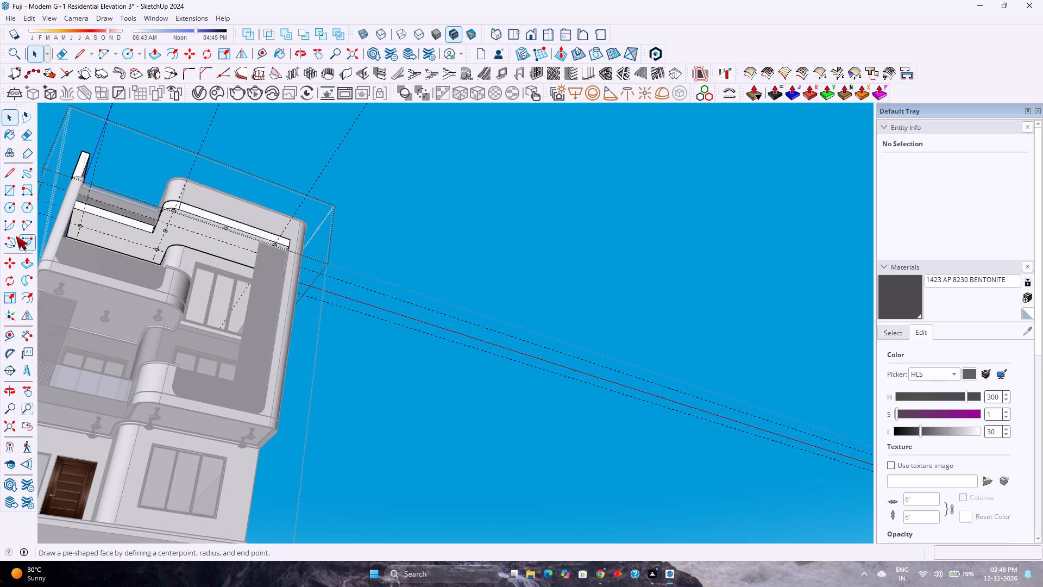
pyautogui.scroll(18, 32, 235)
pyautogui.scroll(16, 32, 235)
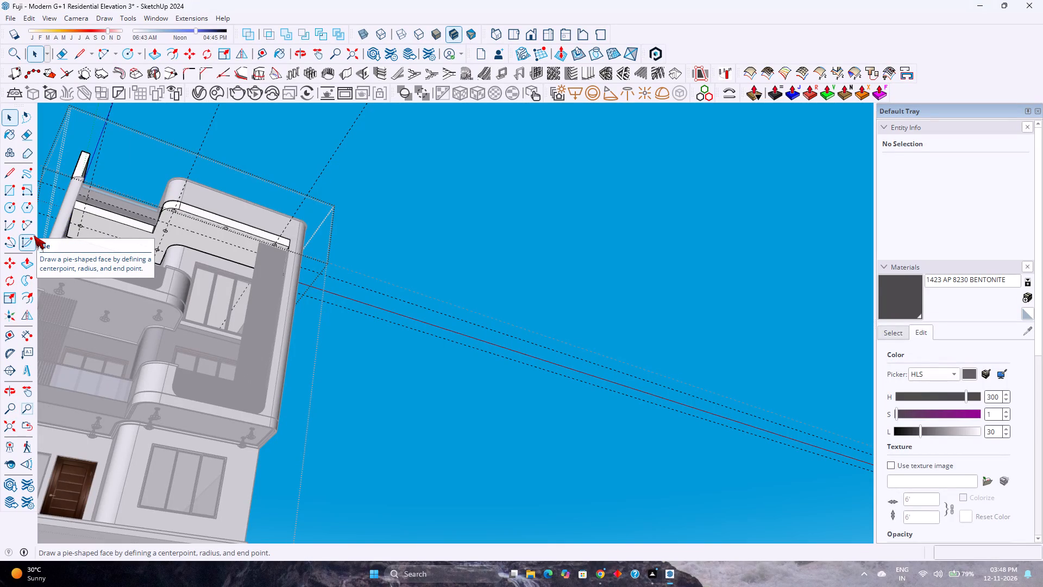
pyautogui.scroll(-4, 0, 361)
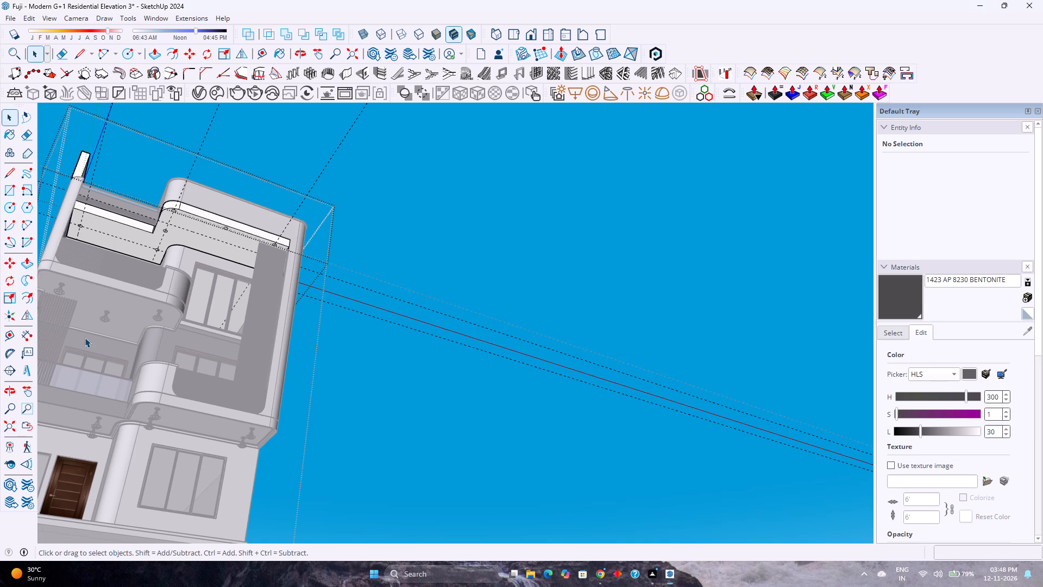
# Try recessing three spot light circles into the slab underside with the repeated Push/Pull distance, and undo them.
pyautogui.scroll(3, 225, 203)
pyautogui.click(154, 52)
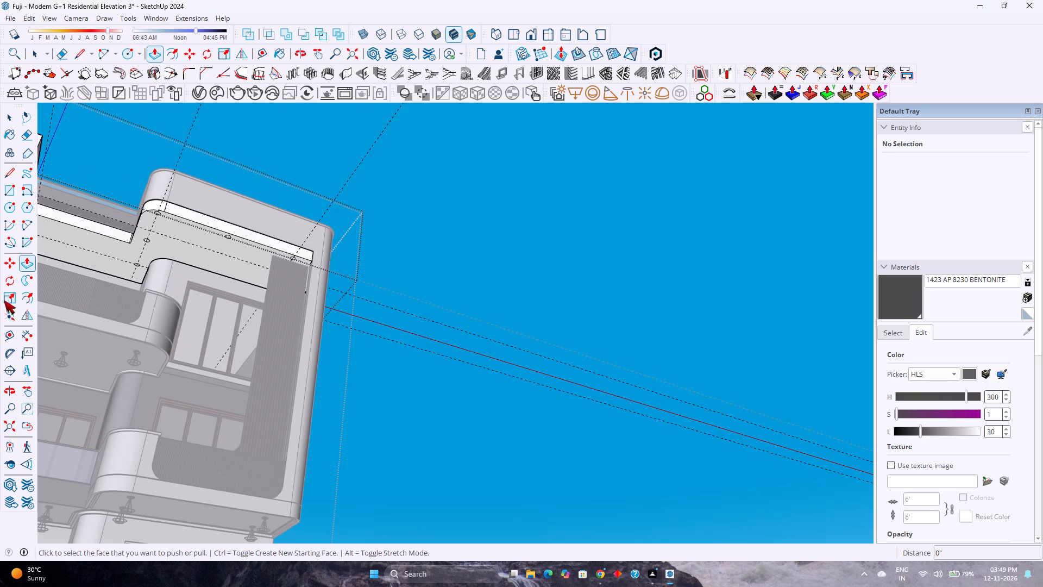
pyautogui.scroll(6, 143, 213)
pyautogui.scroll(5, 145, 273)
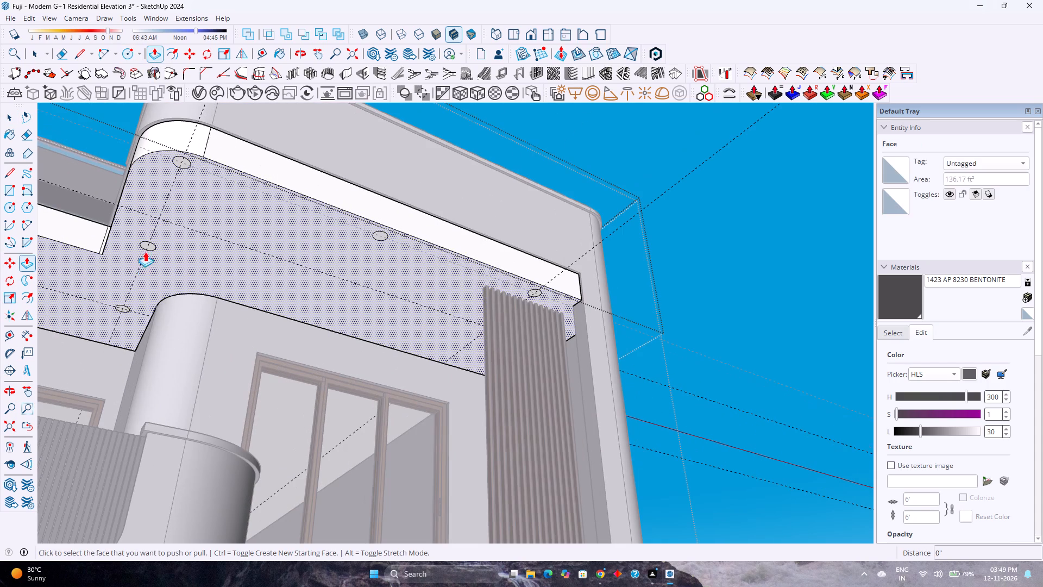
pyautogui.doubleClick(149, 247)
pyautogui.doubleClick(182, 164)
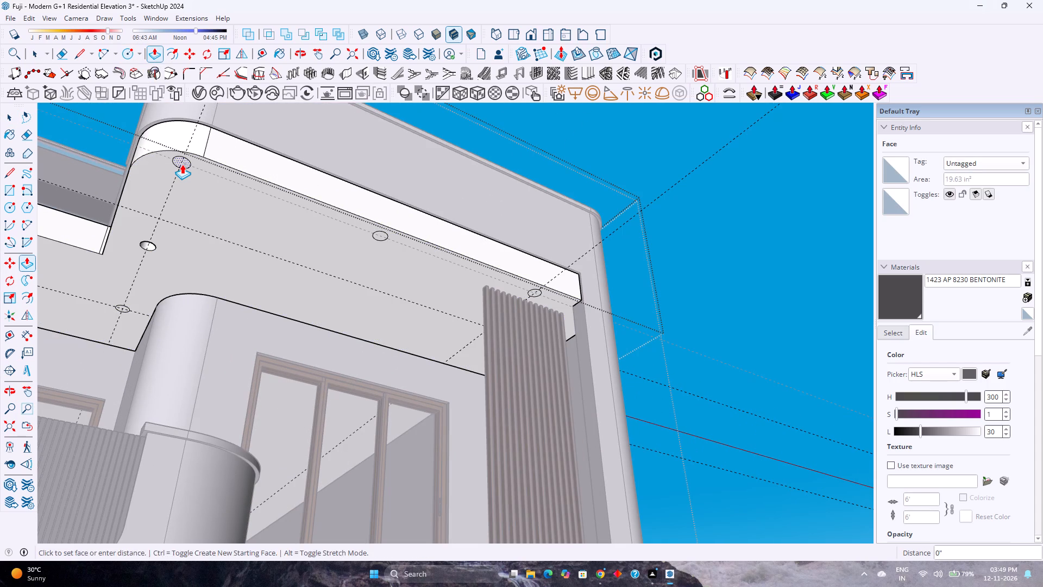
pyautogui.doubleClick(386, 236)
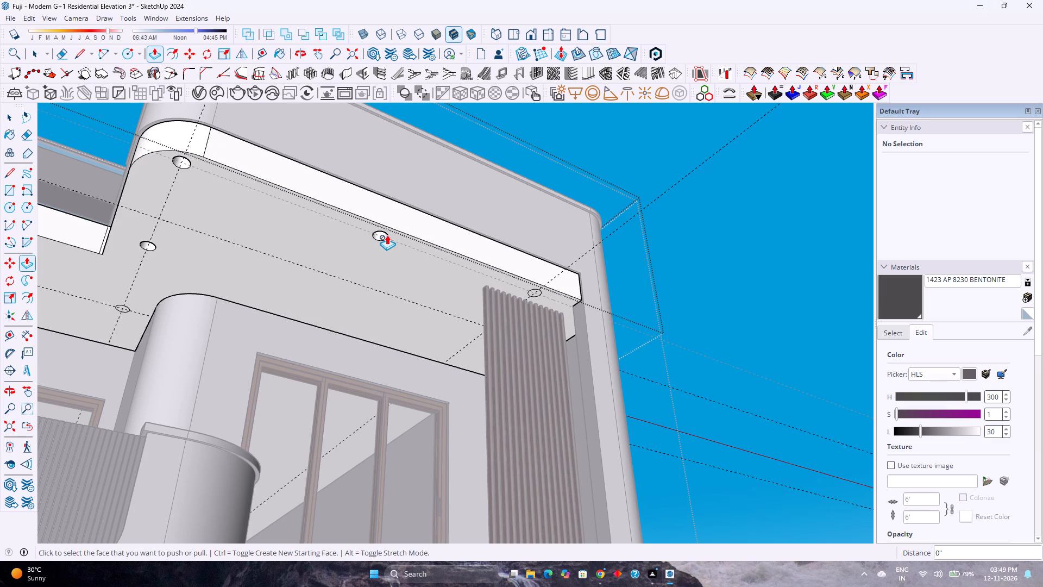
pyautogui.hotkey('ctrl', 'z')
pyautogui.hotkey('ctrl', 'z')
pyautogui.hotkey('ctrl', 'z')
# Push the midway, curved-corner, front-edge midway and above-louvre spot light circles 3" into the slab underside.
pyautogui.click(151, 247)
pyautogui.press('3')
pyautogui.press('Return')
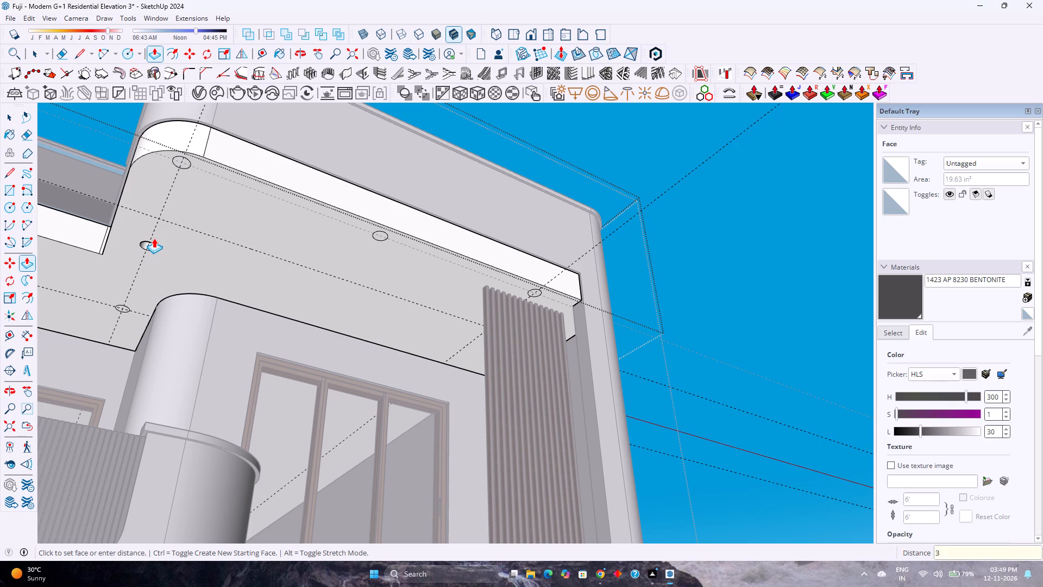
pyautogui.doubleClick(186, 165)
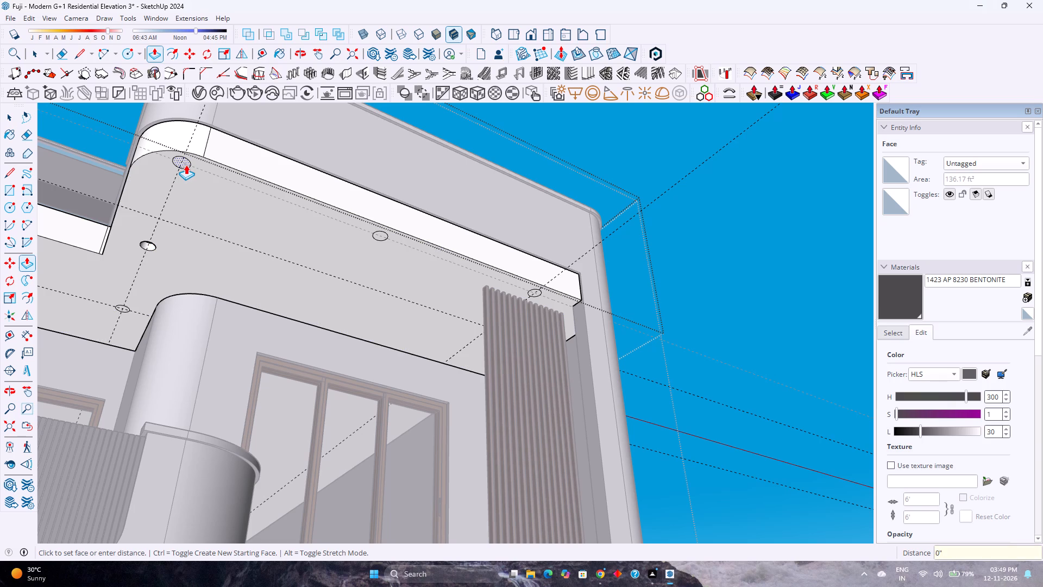
pyautogui.doubleClick(380, 236)
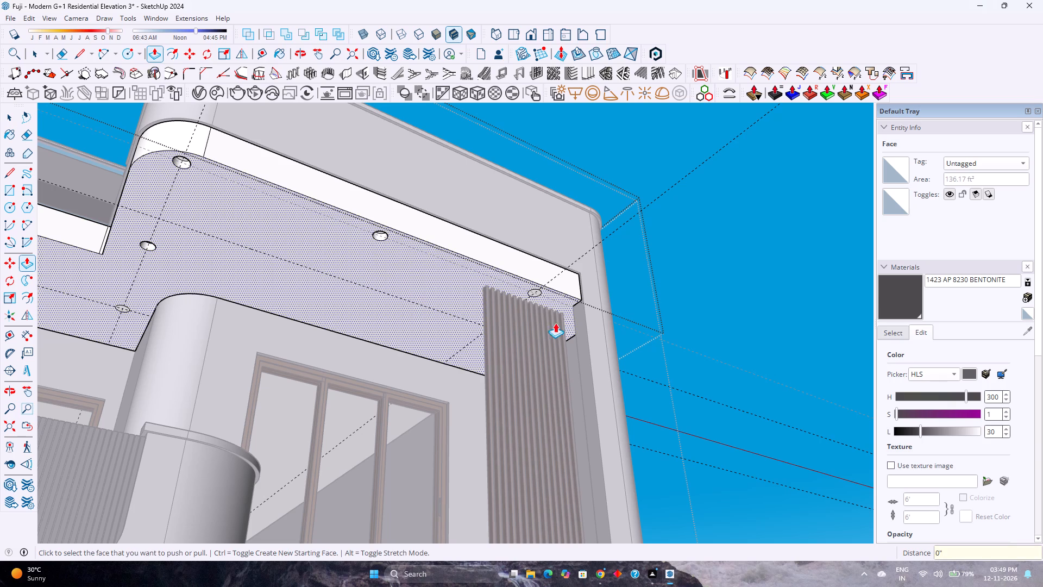
pyautogui.scroll(3, 533, 292)
pyautogui.doubleClick(533, 292)
pyautogui.scroll(-6, 533, 292)
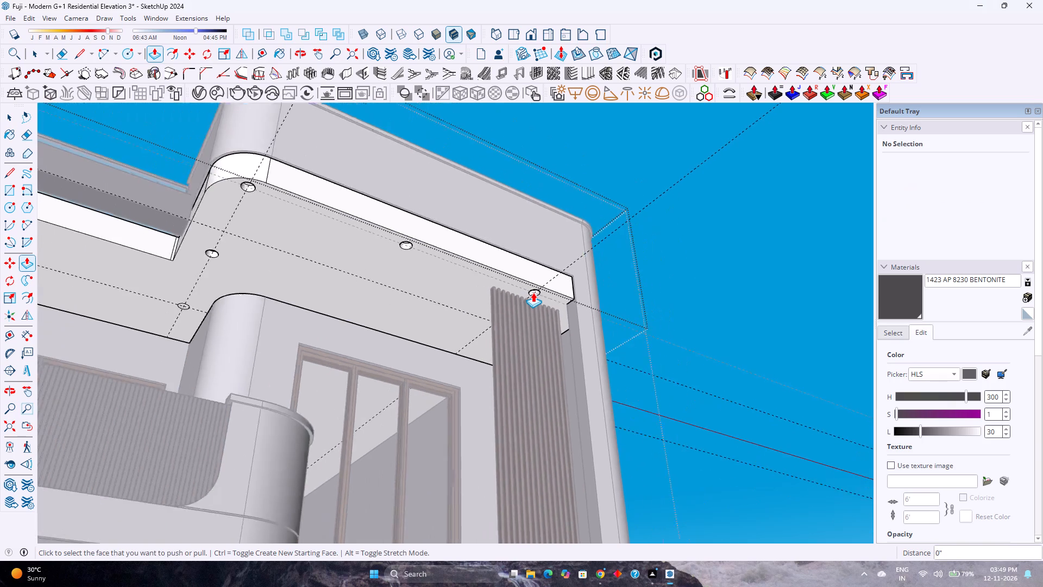
# Repeat the 3" recess on the rear circle near the round column and the circle at the slab's far end.
pyautogui.scroll(-2, 533, 292)
pyautogui.scroll(7, 267, 303)
pyautogui.doubleClick(267, 303)
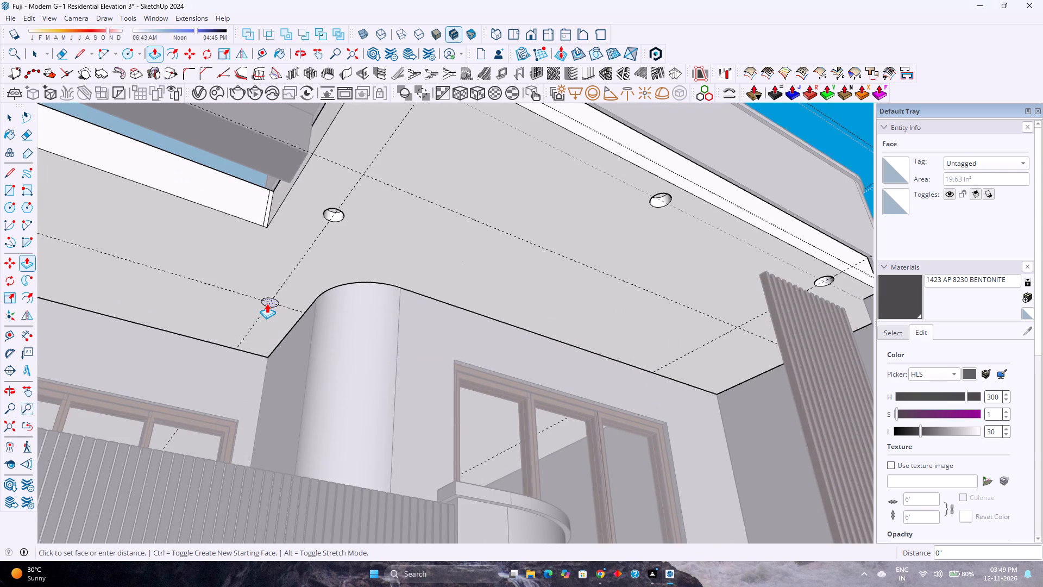
pyautogui.scroll(-9, 267, 303)
pyautogui.scroll(5, 90, 252)
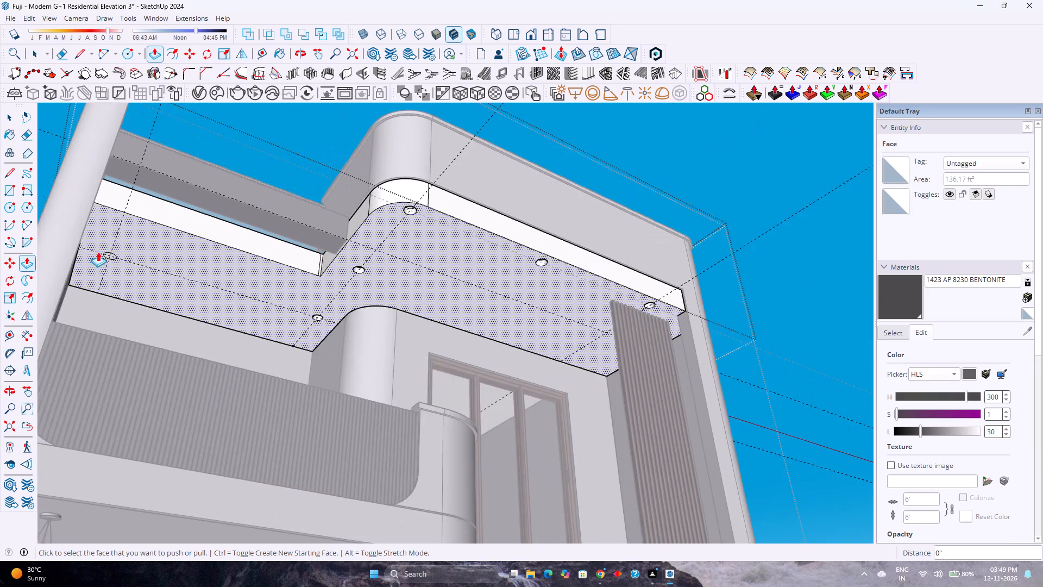
pyautogui.scroll(2, 98, 252)
pyautogui.doubleClick(115, 259)
pyautogui.scroll(-9, 134, 270)
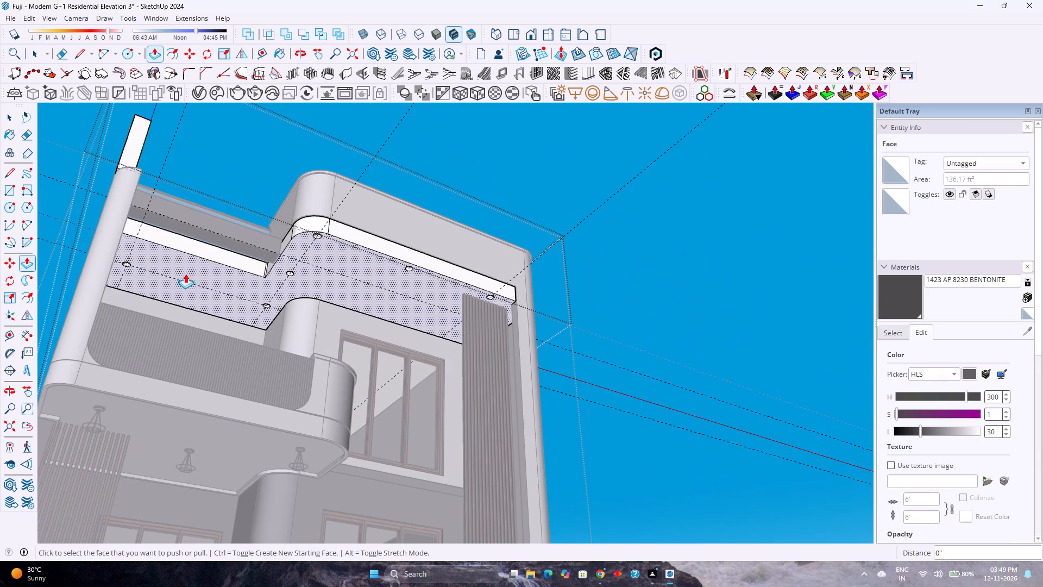
# Paste the copied spot light component beside the slab's outer corner near the louvre panel.
pyautogui.press('space')
pyautogui.hotkey('ctrl', 'v')
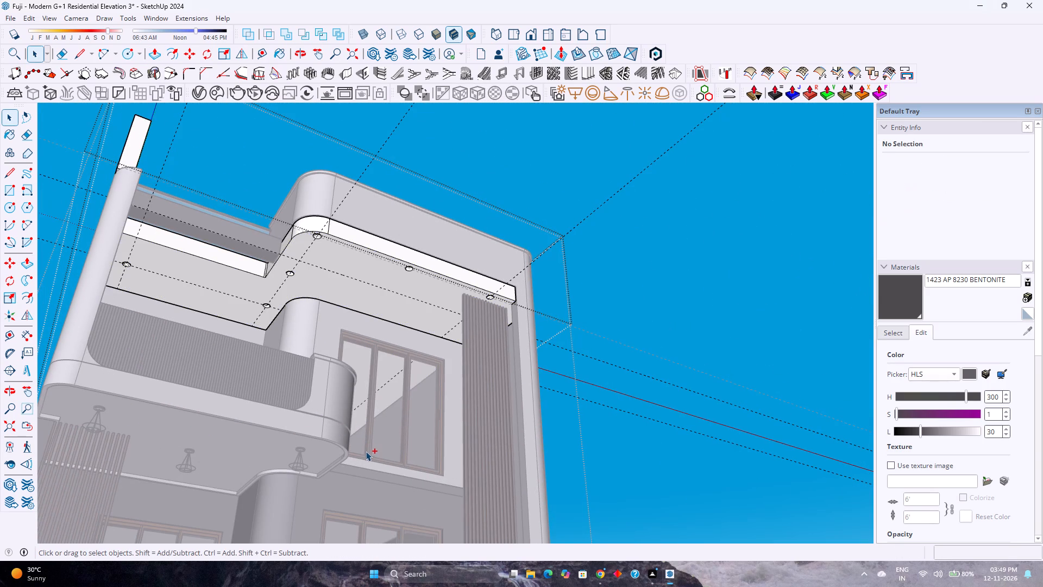
pyautogui.click(581, 301)
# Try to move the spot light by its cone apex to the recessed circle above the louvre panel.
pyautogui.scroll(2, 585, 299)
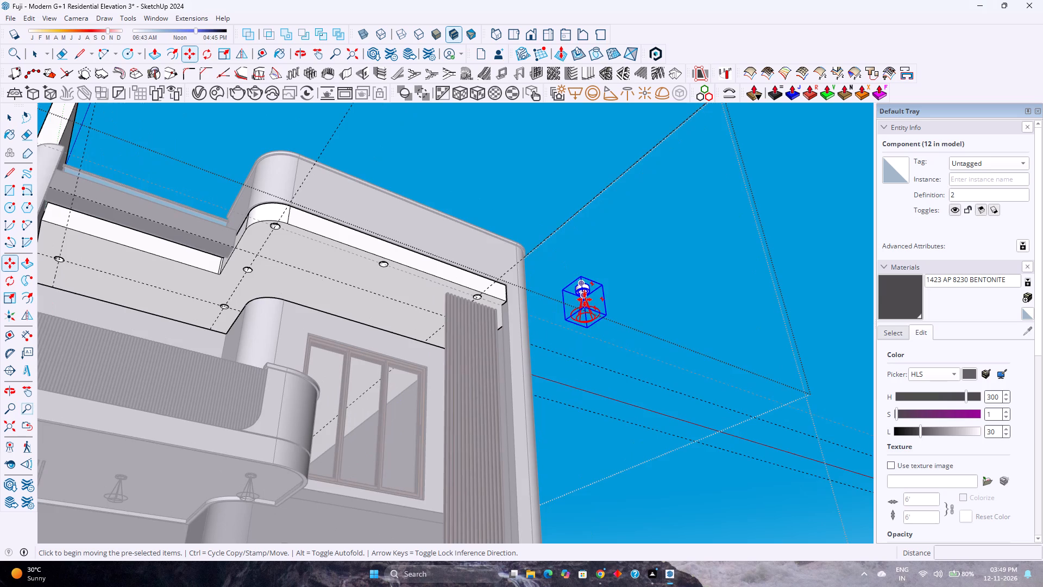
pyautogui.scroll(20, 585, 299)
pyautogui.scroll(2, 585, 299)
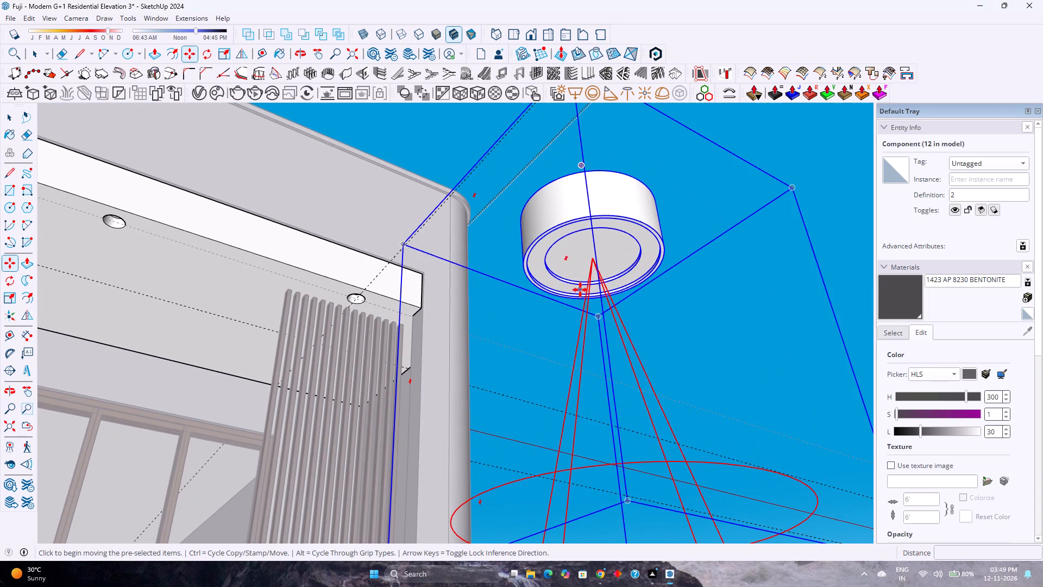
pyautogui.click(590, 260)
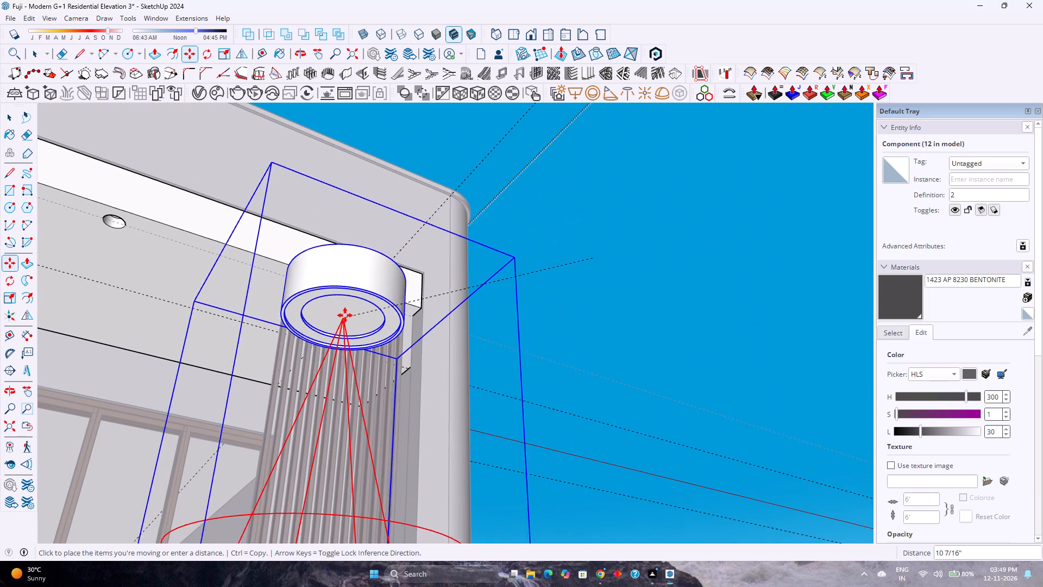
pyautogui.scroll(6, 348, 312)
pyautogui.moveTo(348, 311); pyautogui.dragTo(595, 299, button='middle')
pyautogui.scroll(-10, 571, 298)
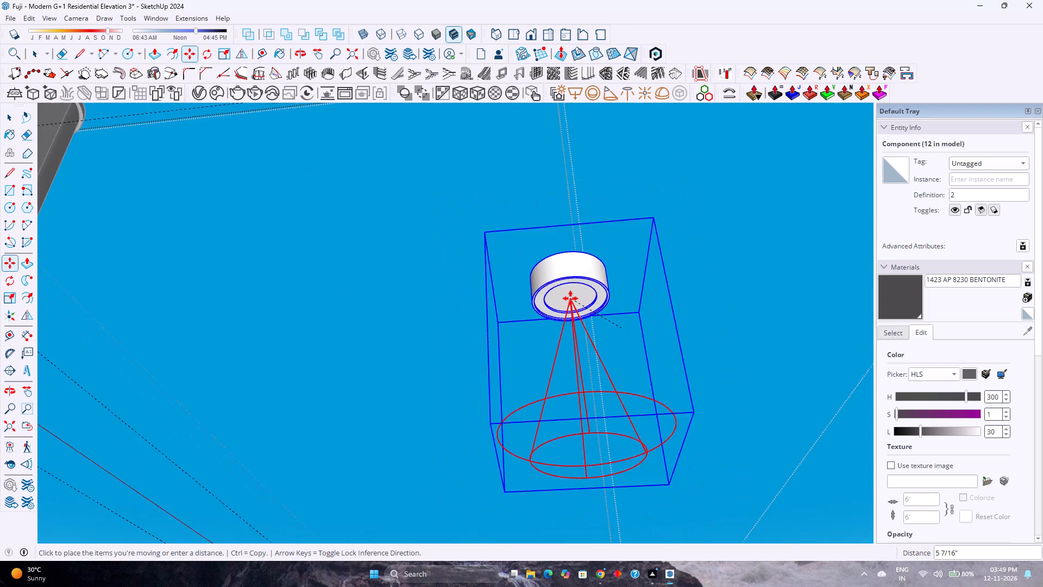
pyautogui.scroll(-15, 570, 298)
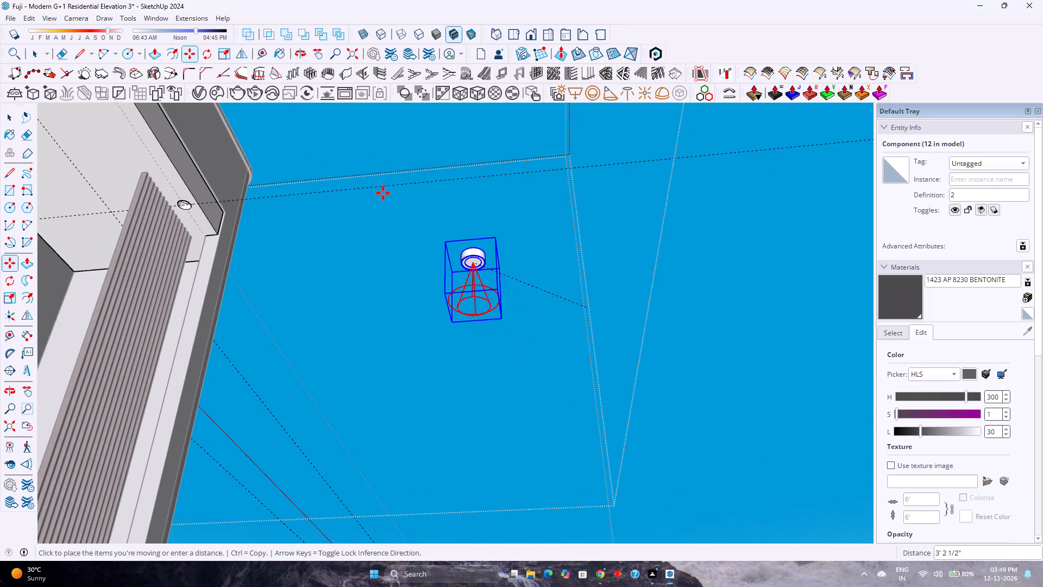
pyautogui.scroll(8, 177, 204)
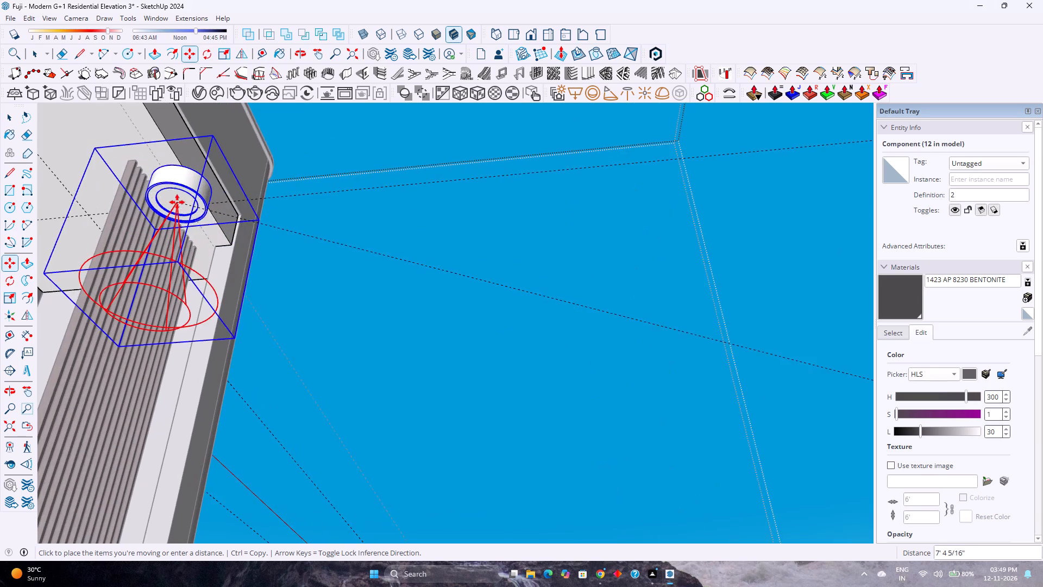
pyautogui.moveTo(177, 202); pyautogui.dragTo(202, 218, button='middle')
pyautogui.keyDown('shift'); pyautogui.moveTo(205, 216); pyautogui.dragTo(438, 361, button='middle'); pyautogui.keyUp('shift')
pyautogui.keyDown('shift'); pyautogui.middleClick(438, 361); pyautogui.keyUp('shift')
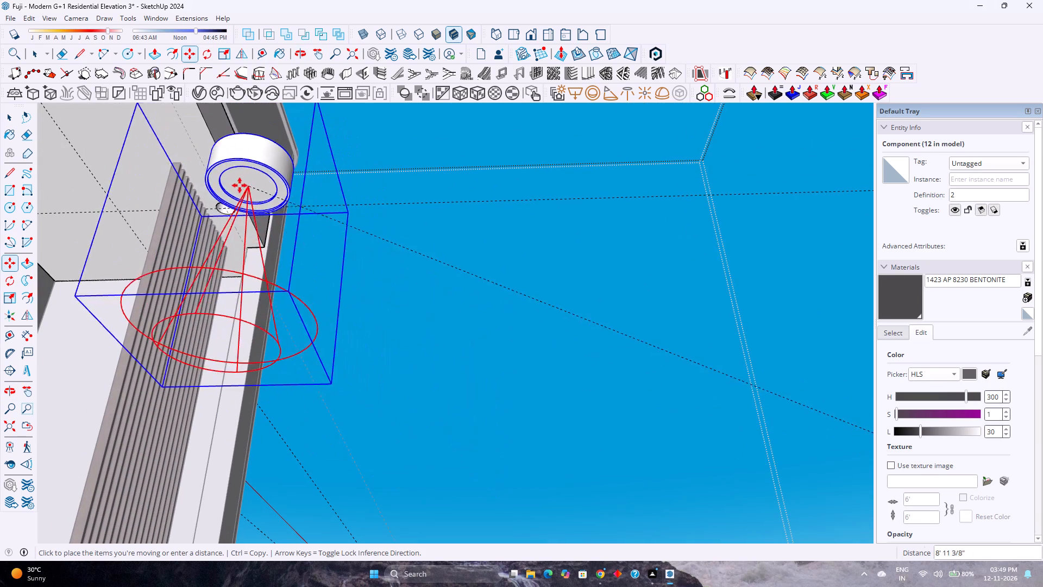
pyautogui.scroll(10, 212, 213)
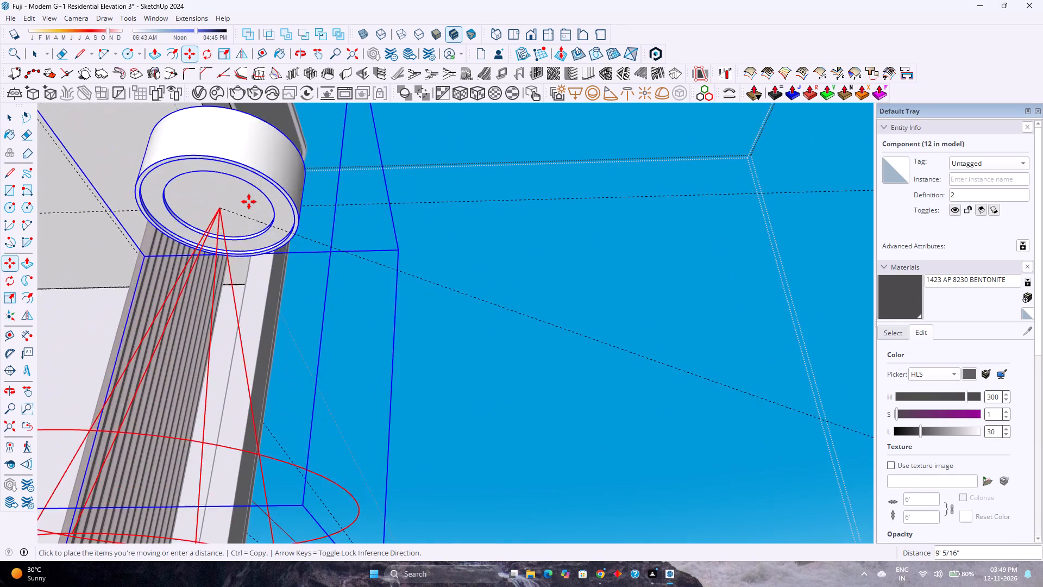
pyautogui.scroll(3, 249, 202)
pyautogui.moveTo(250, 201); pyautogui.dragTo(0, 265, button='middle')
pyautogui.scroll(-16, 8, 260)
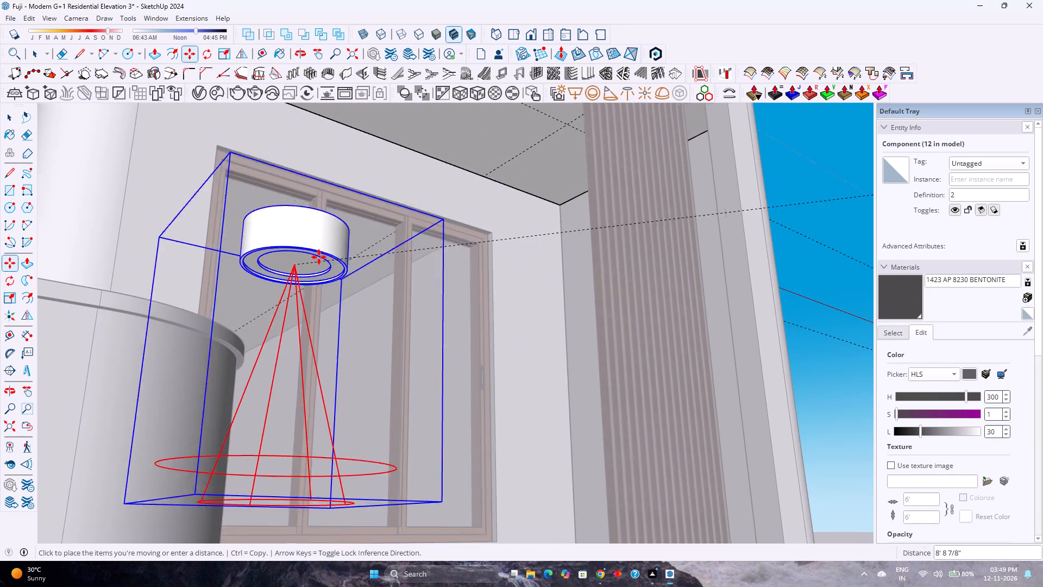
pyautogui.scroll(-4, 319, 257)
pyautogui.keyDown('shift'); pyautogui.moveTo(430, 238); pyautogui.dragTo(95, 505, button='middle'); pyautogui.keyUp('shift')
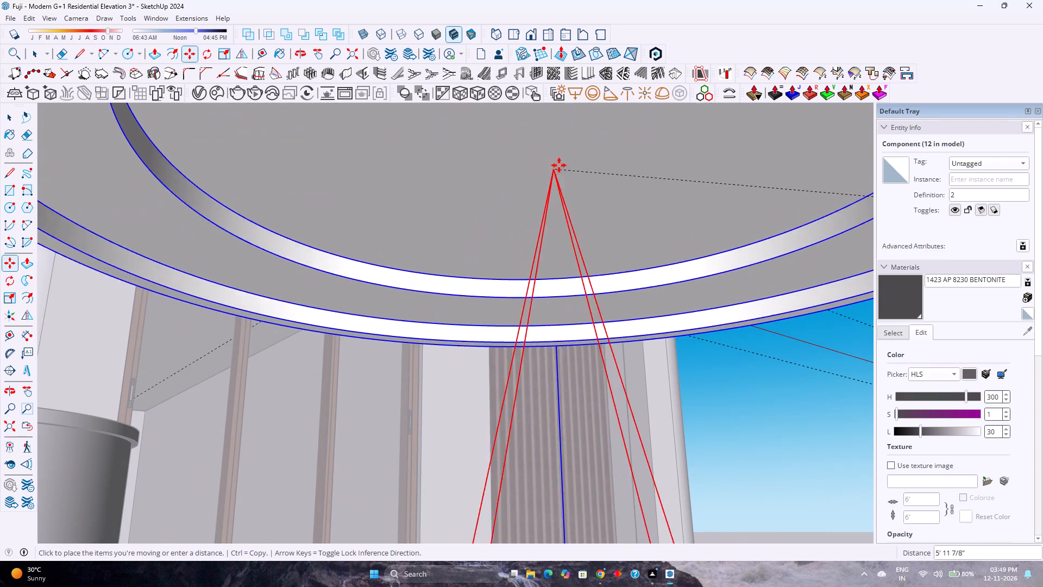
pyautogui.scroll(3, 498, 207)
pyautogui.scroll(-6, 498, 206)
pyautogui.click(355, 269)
# Move the stray spot light about 15' 5" up to the slab's front corner above the louvre panel.
pyautogui.moveTo(529, 214); pyautogui.dragTo(196, 282, button='middle')
pyautogui.scroll(-11, 195, 282)
pyautogui.scroll(-10, 242, 268)
pyautogui.moveTo(341, 232); pyautogui.dragTo(306, 324, button='middle')
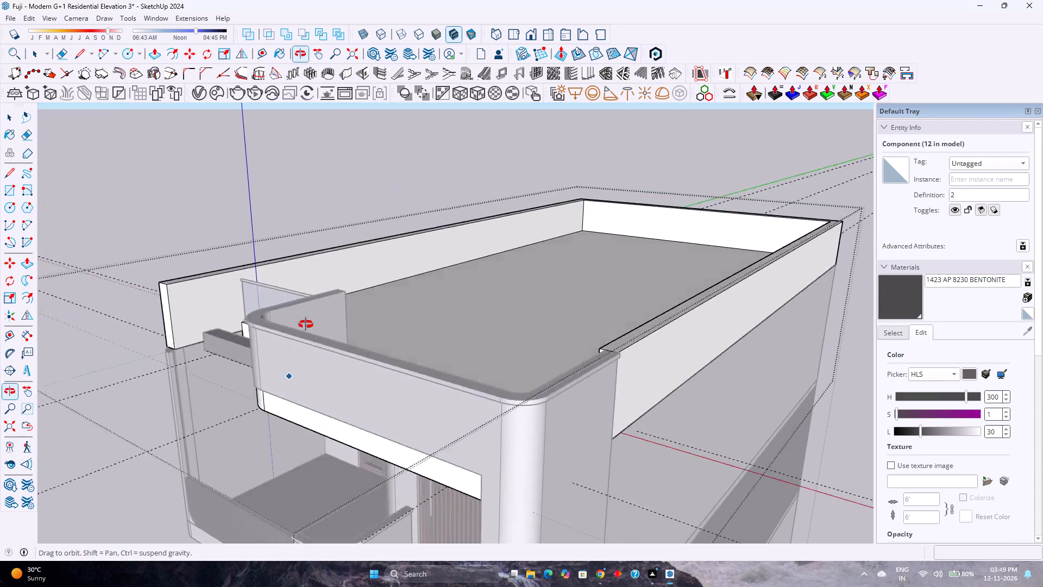
pyautogui.moveTo(306, 324); pyautogui.dragTo(350, 270, button='middle')
pyautogui.scroll(4, 292, 465)
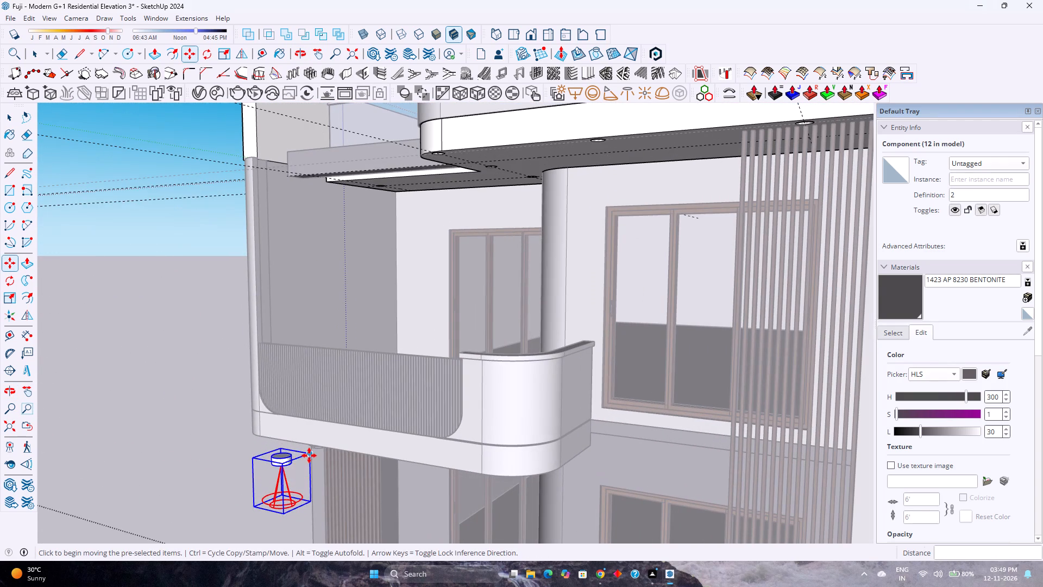
pyautogui.click(309, 455)
pyautogui.scroll(-4, 378, 364)
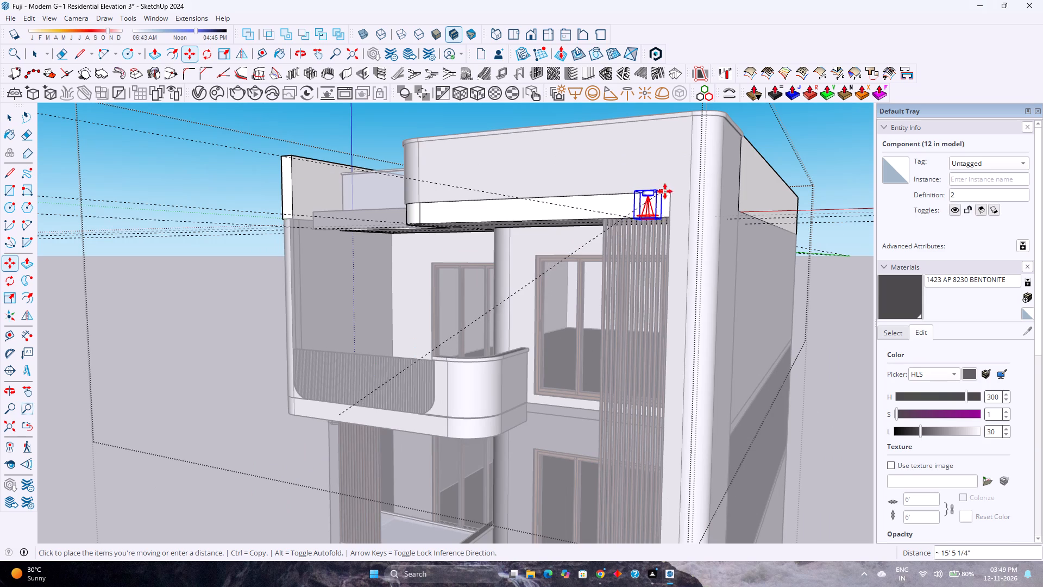
pyautogui.click(668, 192)
# Move the spot light about 1' 8 1/16" by its cone apex into the recessed circle above the louvre panel.
pyautogui.scroll(8, 651, 202)
pyautogui.moveTo(638, 212); pyautogui.dragTo(841, 121, button='middle')
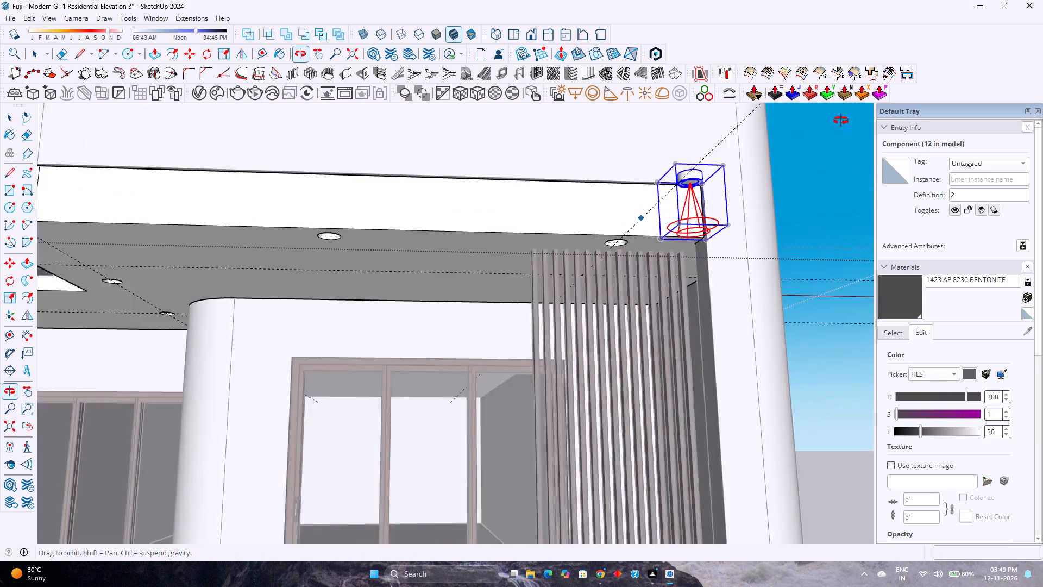
pyautogui.moveTo(841, 121); pyautogui.dragTo(856, 115, button='middle')
pyautogui.scroll(12, 738, 220)
pyautogui.keyDown('shift'); pyautogui.moveTo(566, 283); pyautogui.dragTo(606, 222, button='middle'); pyautogui.keyUp('shift')
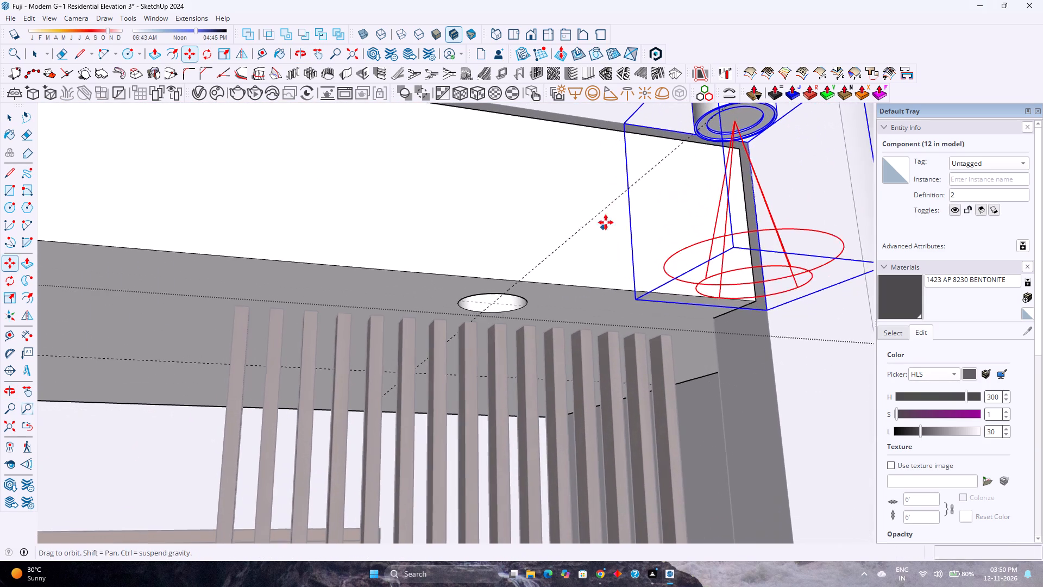
pyautogui.keyDown('shift'); pyautogui.moveTo(606, 222); pyautogui.dragTo(604, 226, button='middle'); pyautogui.keyUp('shift')
pyautogui.click(736, 118)
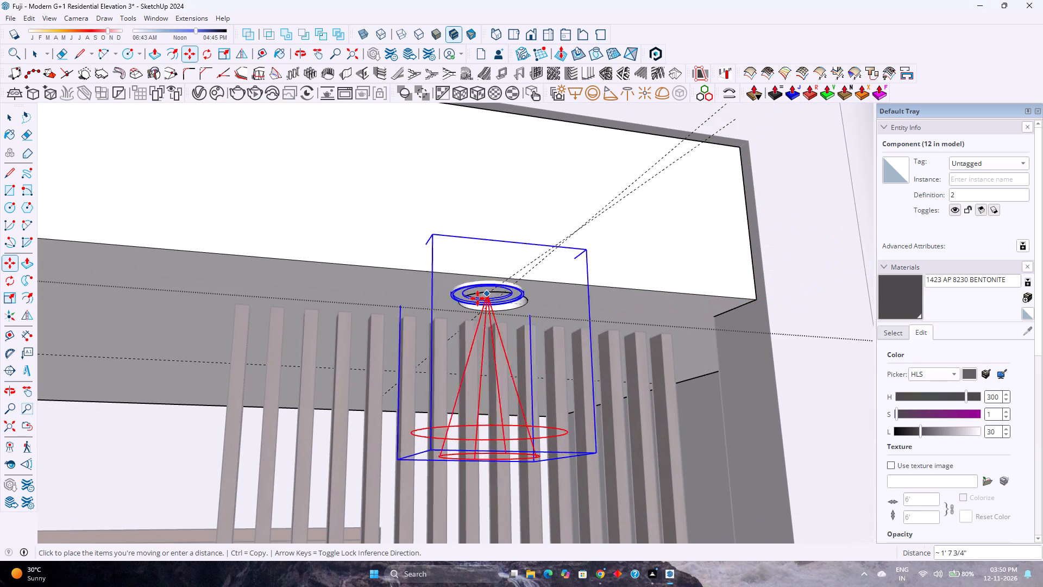
pyautogui.click(493, 301)
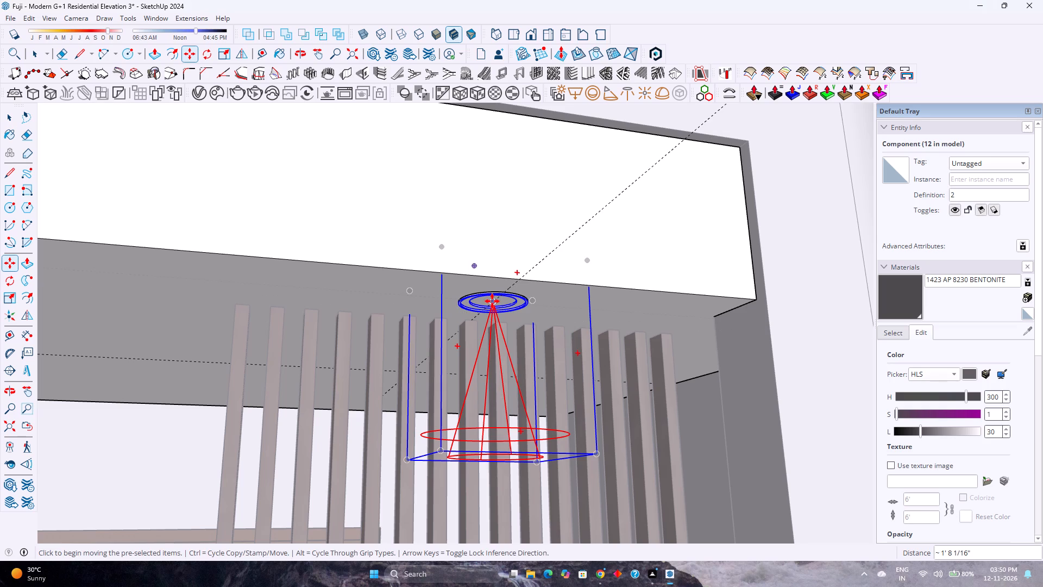
# Copy the spot light 10' 7 3/4" along the red axis to the slab's curved corner, dividing the distance by 2 for an intermediate copy.
pyautogui.click(493, 302)
pyautogui.scroll(-9, 444, 279)
pyautogui.keyDown('shift'); pyautogui.moveTo(358, 290); pyautogui.dragTo(824, 264, button='middle'); pyautogui.keyUp('shift')
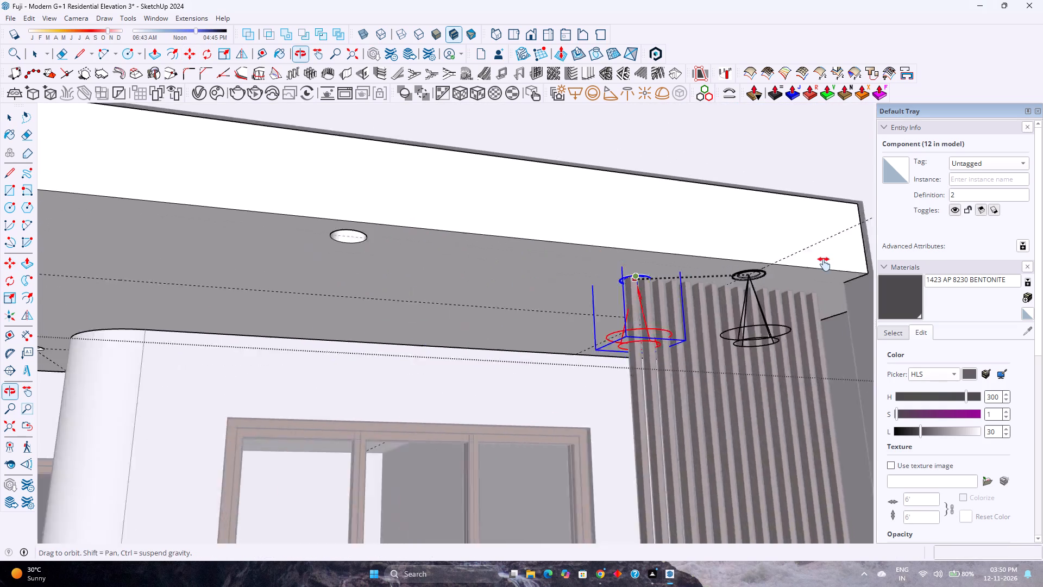
pyautogui.keyDown('shift'); pyautogui.moveTo(824, 264); pyautogui.dragTo(853, 262, button='middle'); pyautogui.keyUp('shift')
pyautogui.keyDown('shift'); pyautogui.middleClick(853, 262); pyautogui.keyUp('shift')
pyautogui.keyDown('shift'); pyautogui.moveTo(142, 189); pyautogui.dragTo(228, 198, button='middle'); pyautogui.keyUp('shift')
pyautogui.keyDown('shift'); pyautogui.middleClick(228, 198); pyautogui.keyUp('shift')
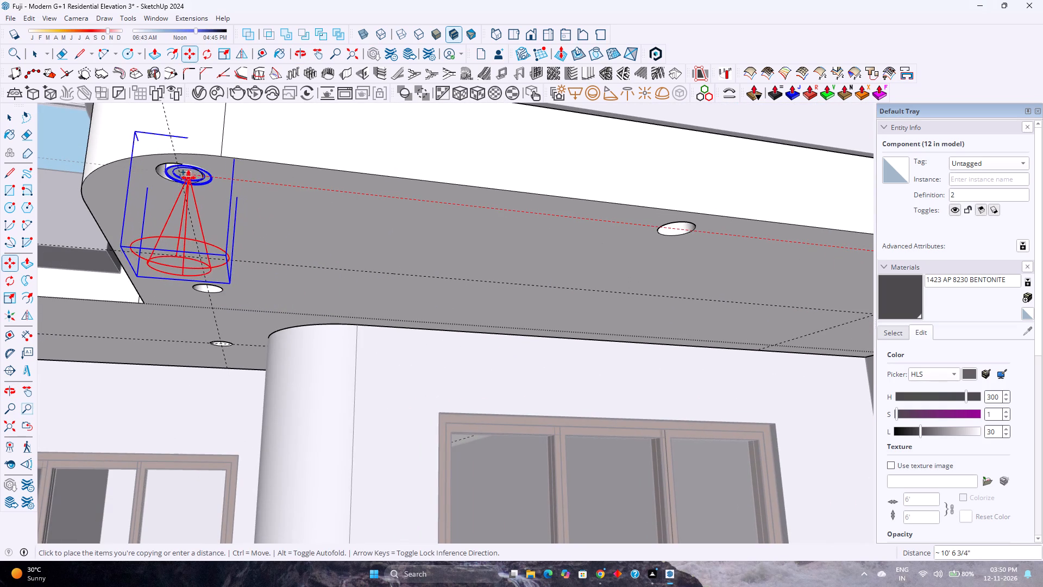
pyautogui.press('Right')
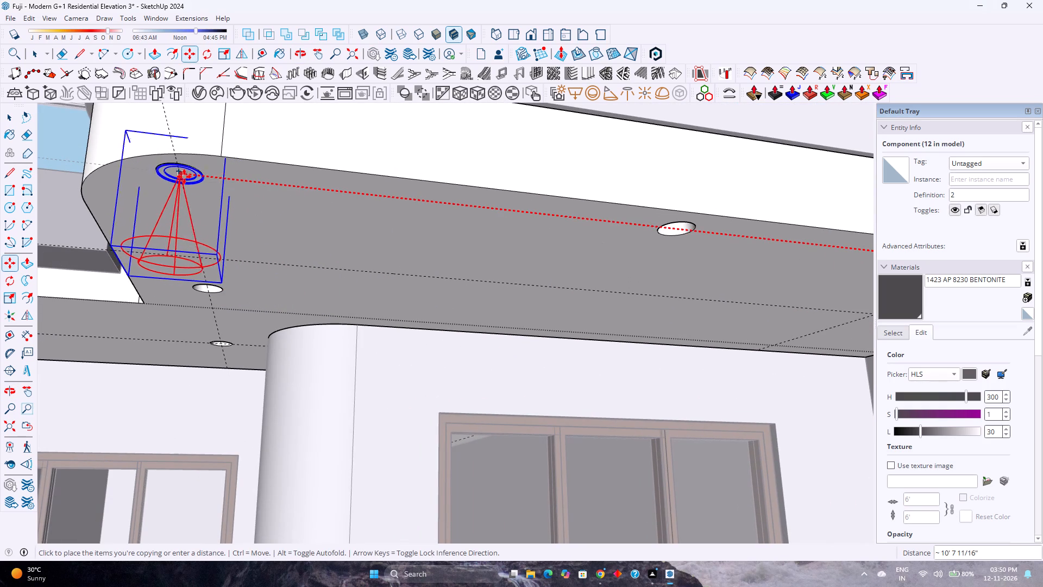
pyautogui.scroll(12, 184, 176)
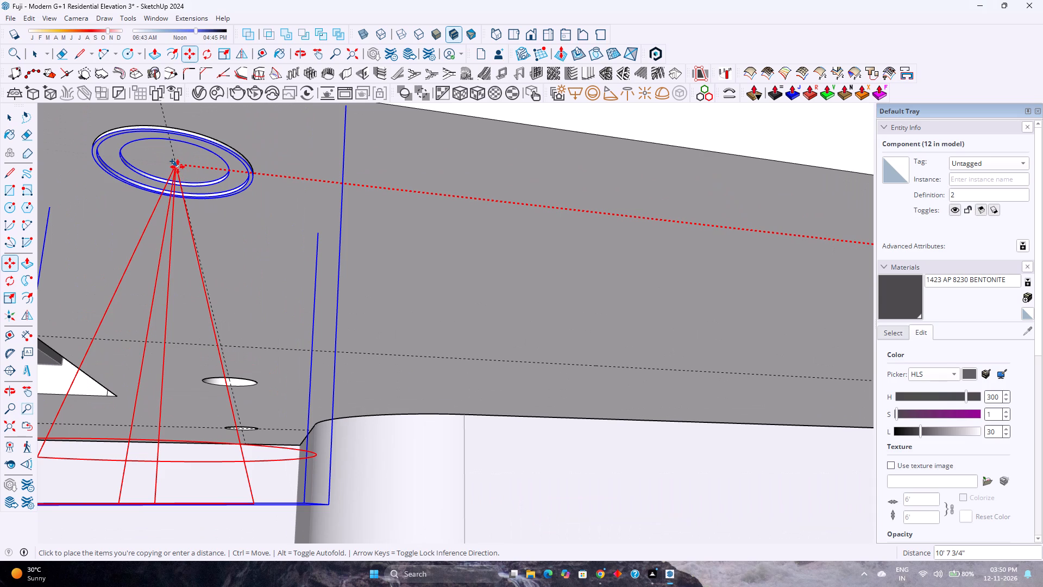
pyautogui.click(178, 167)
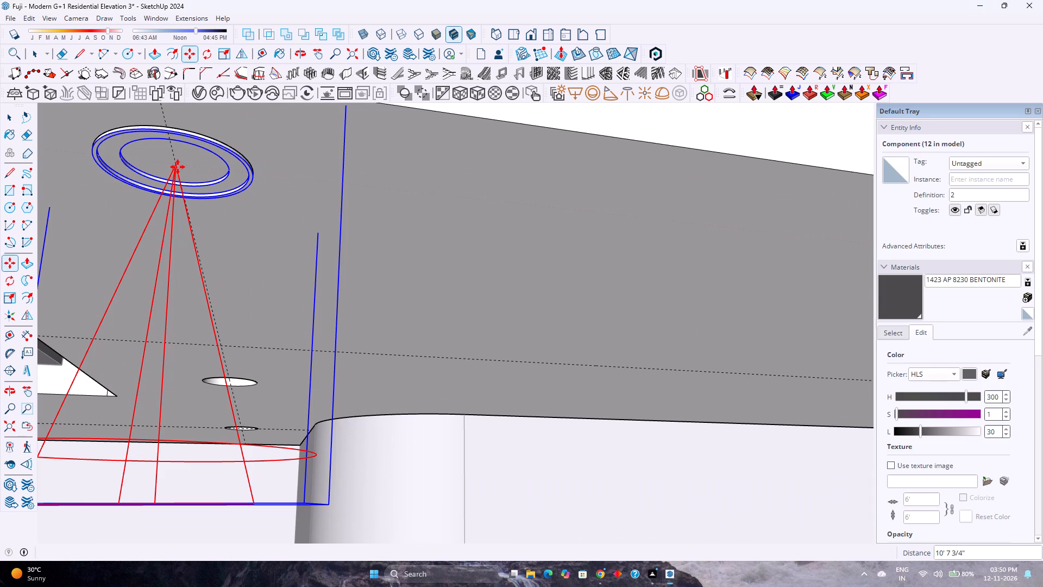
pyautogui.press('/')
pyautogui.press('2')
pyautogui.press('Return')
pyautogui.scroll(-13, 177, 167)
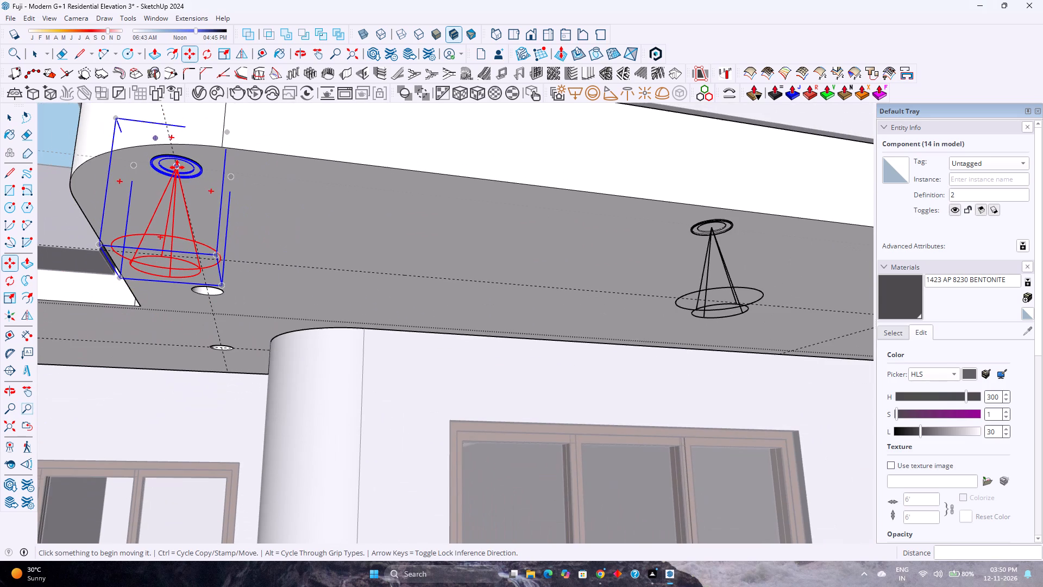
# Copy the curved-corner spot light 7' 8 1/2" inward to the rear recessed circle, dividing the distance by 2 for the middle circle.
pyautogui.click(177, 167)
pyautogui.scroll(-4, 129, 324)
pyautogui.moveTo(136, 325); pyautogui.dragTo(339, 279, button='middle')
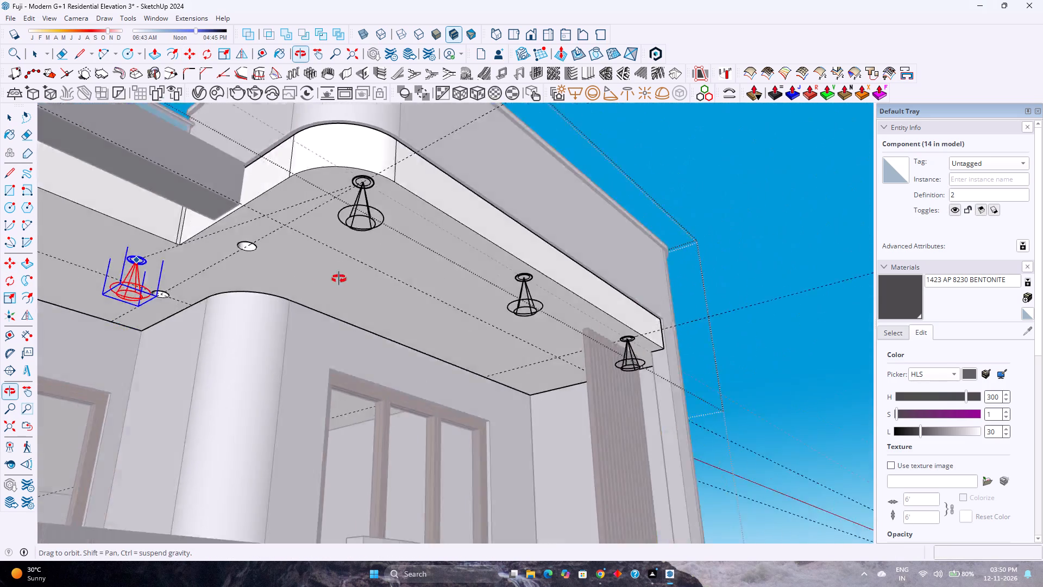
pyautogui.moveTo(339, 279); pyautogui.dragTo(365, 278, button='middle')
pyautogui.scroll(11, 147, 270)
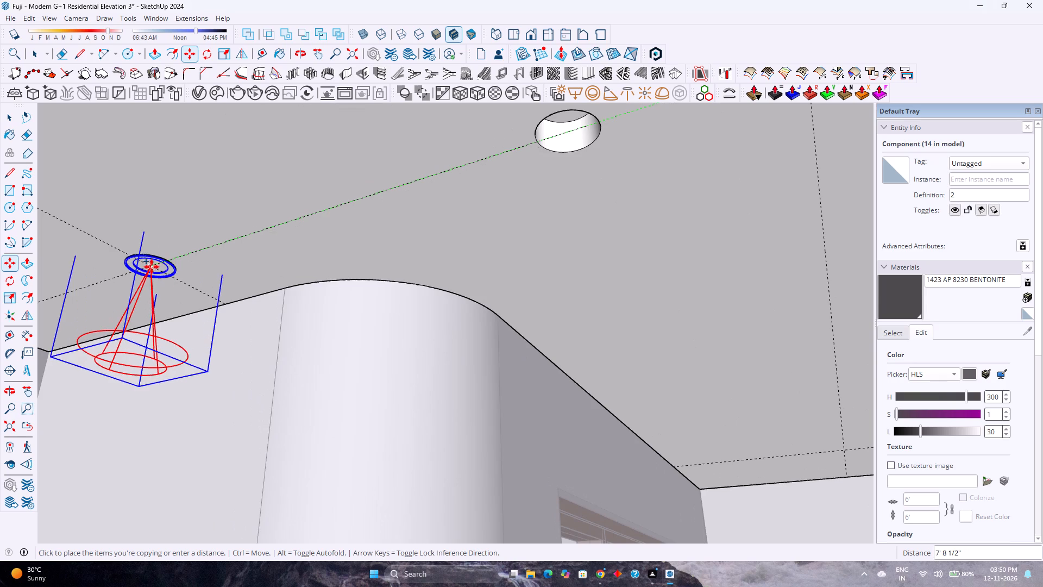
pyautogui.click(152, 266)
pyautogui.press('/')
pyautogui.press('2')
pyautogui.press('Return')
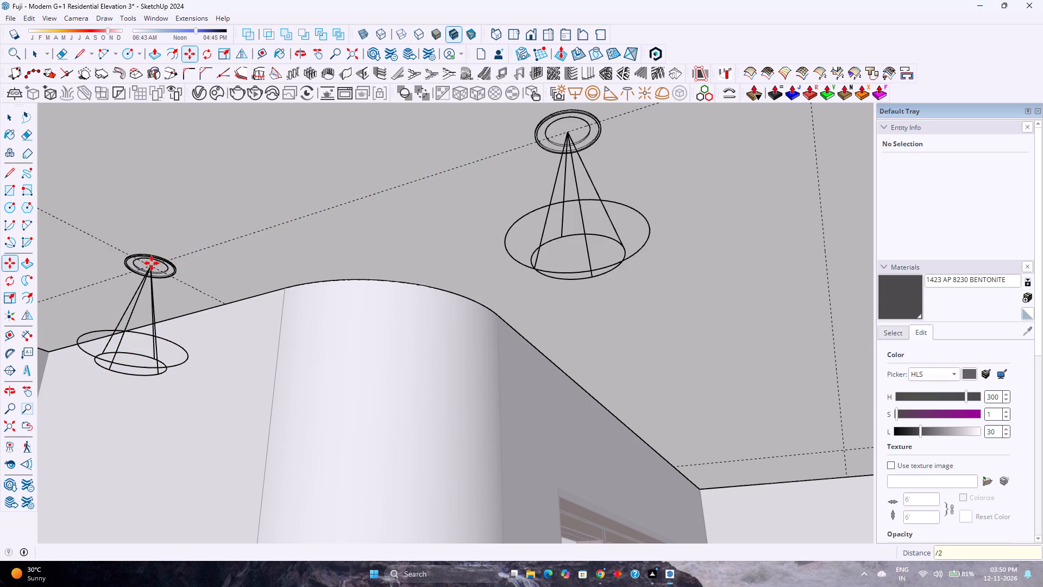
# Copy the rear spot light 7' 9 1/4" along the slab's underside into the last recessed circle above the balcony.
pyautogui.scroll(-2, 152, 263)
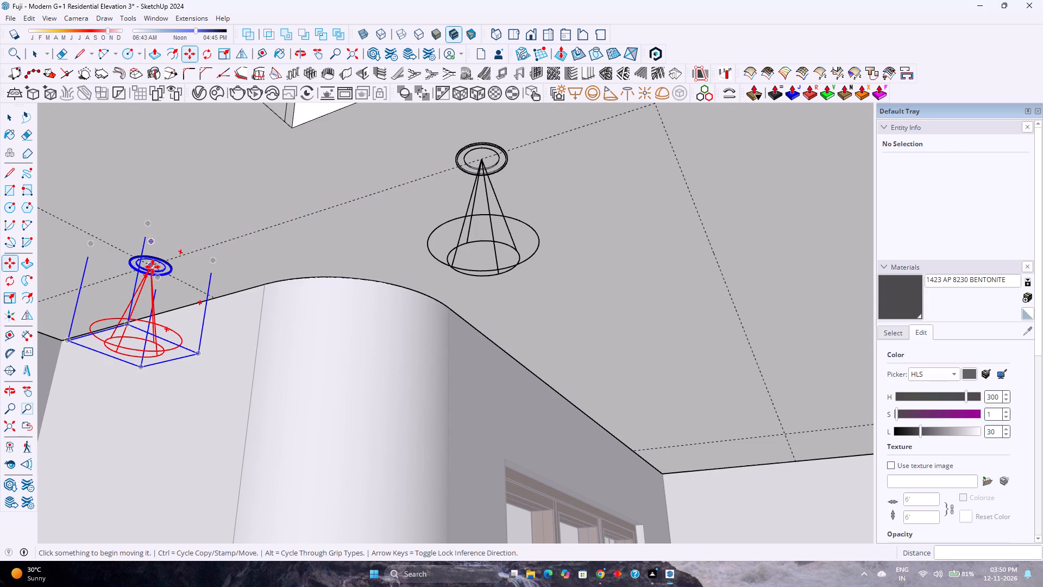
pyautogui.click(150, 265)
pyautogui.scroll(-5, 150, 265)
pyautogui.keyDown('shift'); pyautogui.moveTo(150, 265); pyautogui.dragTo(356, 304, button='middle'); pyautogui.keyUp('shift')
pyautogui.keyDown('shift'); pyautogui.middleClick(359, 304); pyautogui.keyUp('shift')
pyautogui.scroll(-4, 359, 301)
pyautogui.moveTo(359, 298); pyautogui.dragTo(122, 319, button='middle')
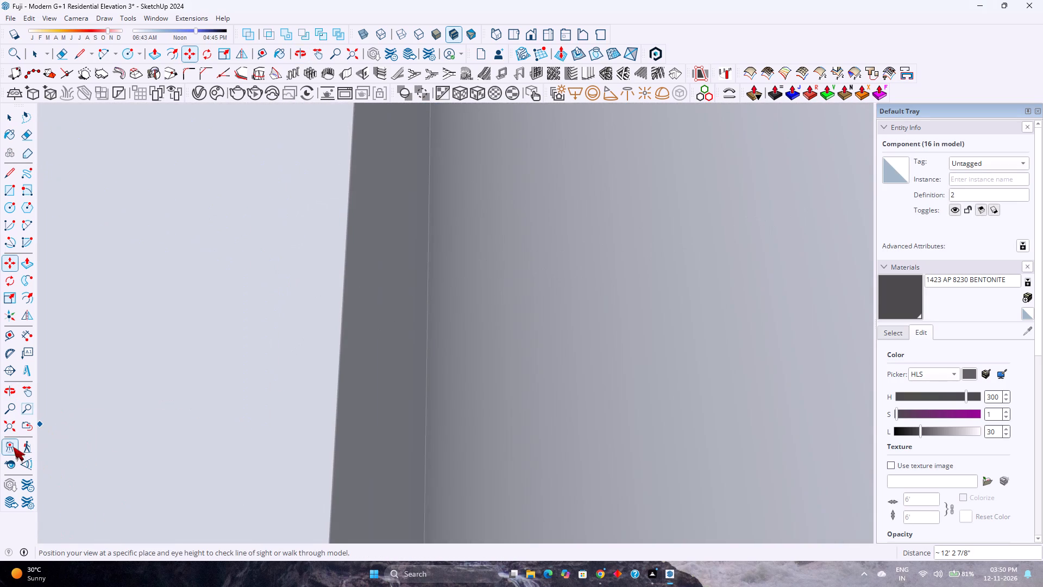
pyautogui.click(7, 423)
pyautogui.scroll(6, 399, 190)
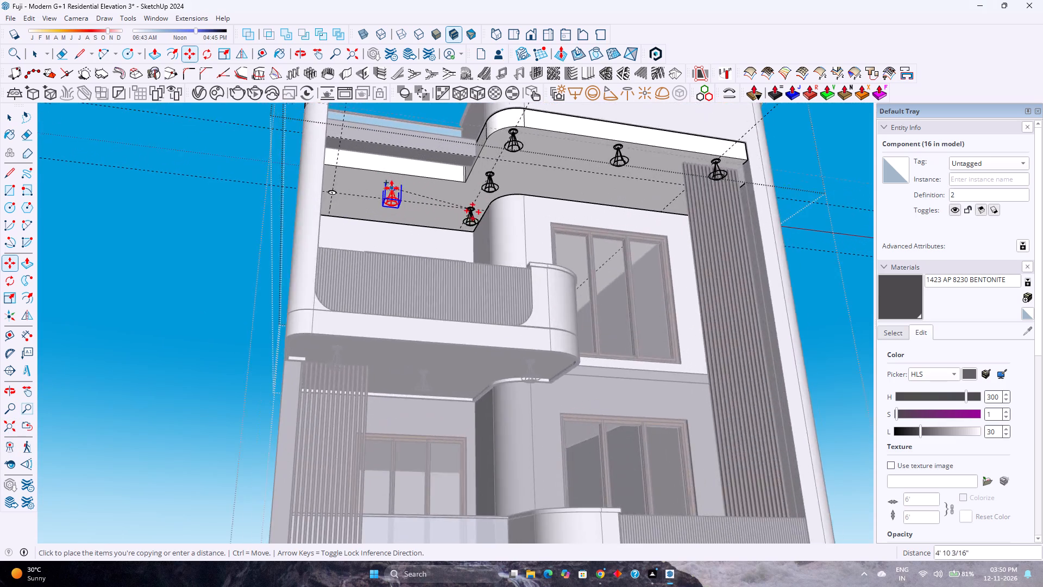
pyautogui.scroll(8, 392, 188)
pyautogui.scroll(8, 257, 197)
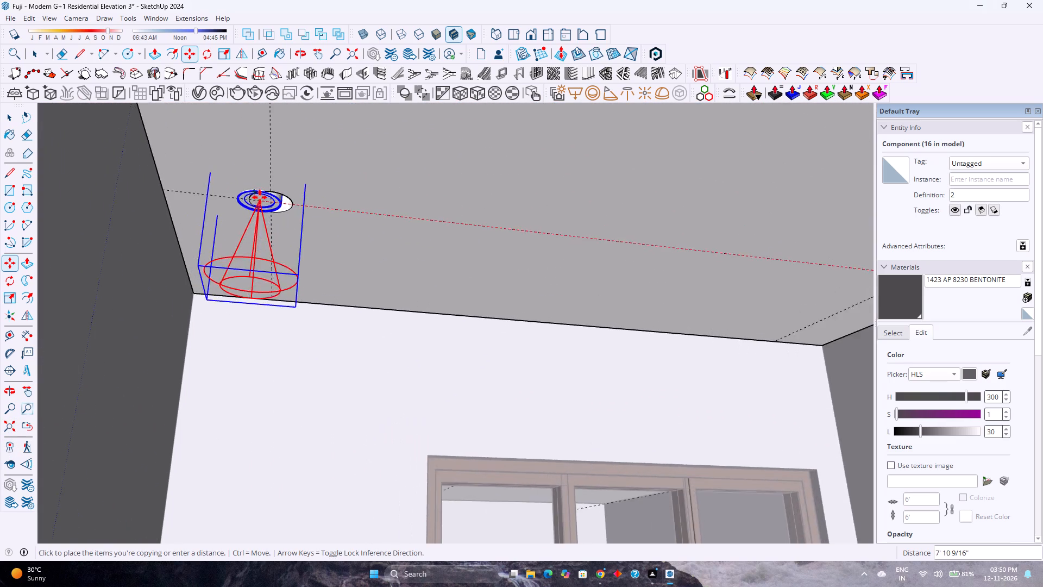
pyautogui.scroll(5, 260, 197)
pyautogui.click(277, 208)
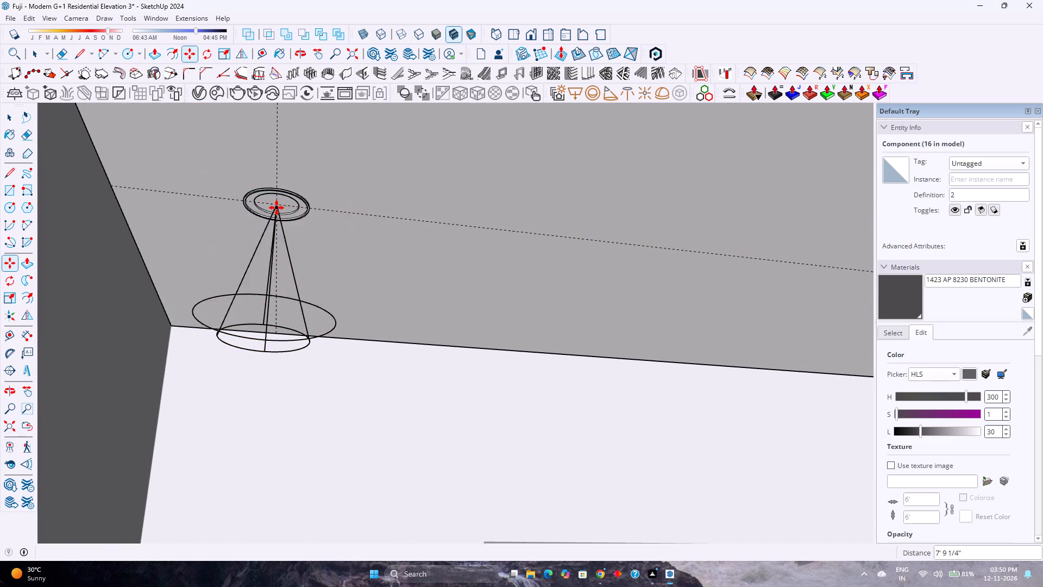
# Select all instances of the spot light under the top slab and move them 0.5" straight down.
pyautogui.press('space')
pyautogui.click(279, 216)
pyautogui.rightClick(279, 216)
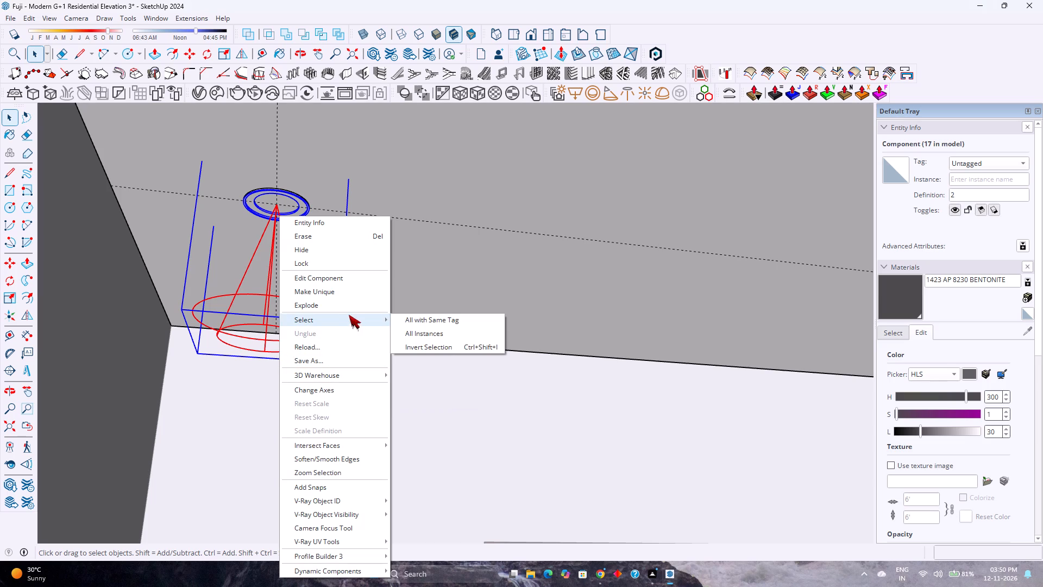
pyautogui.click(418, 333)
pyautogui.scroll(4, 304, 222)
pyautogui.scroll(-7, 304, 222)
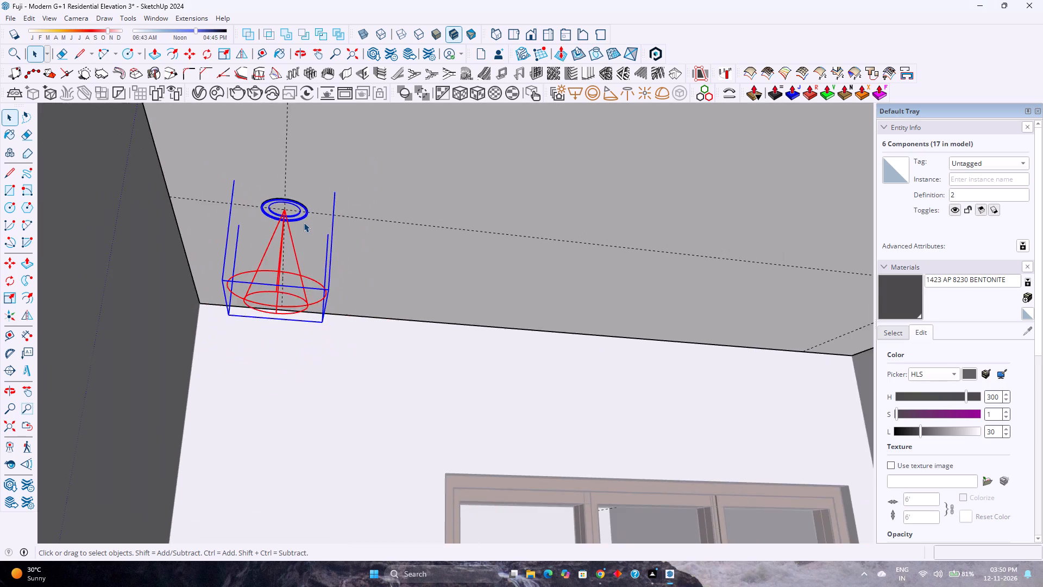
pyautogui.scroll(-5, 304, 222)
pyautogui.press('m')
pyautogui.scroll(6, 294, 212)
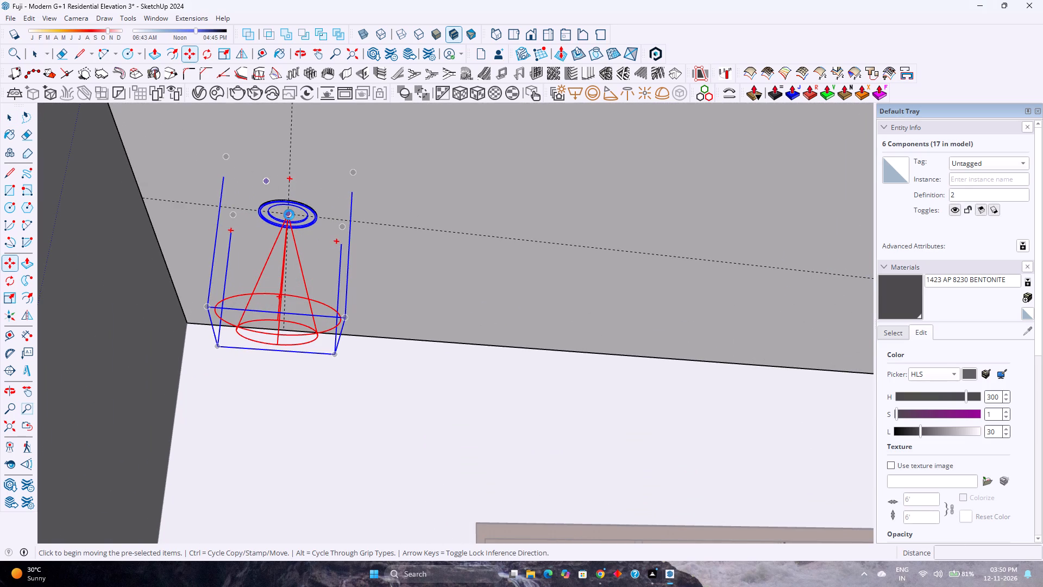
pyautogui.click(289, 215)
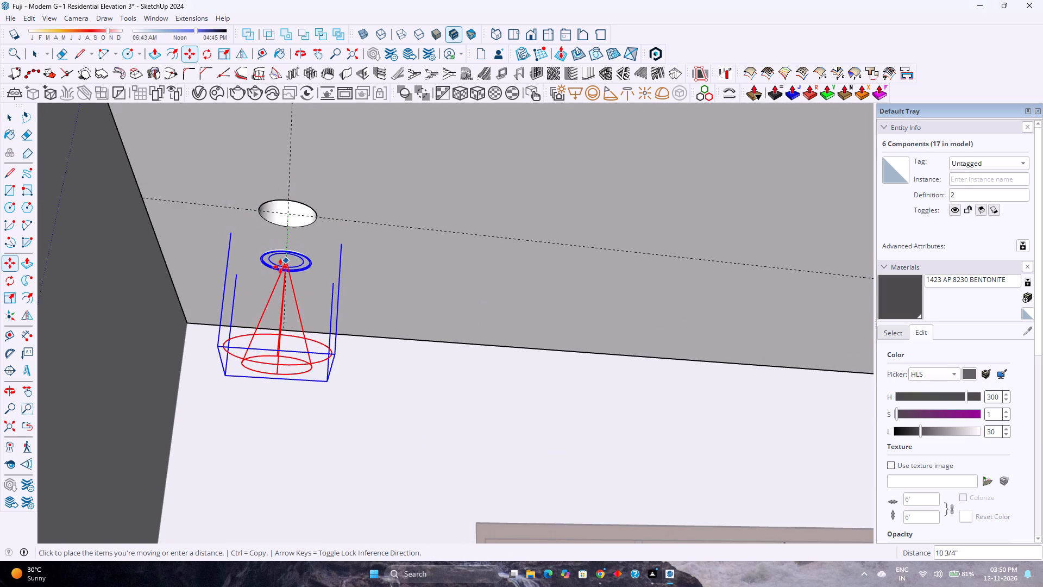
pyautogui.press('Up')
pyautogui.press('0')
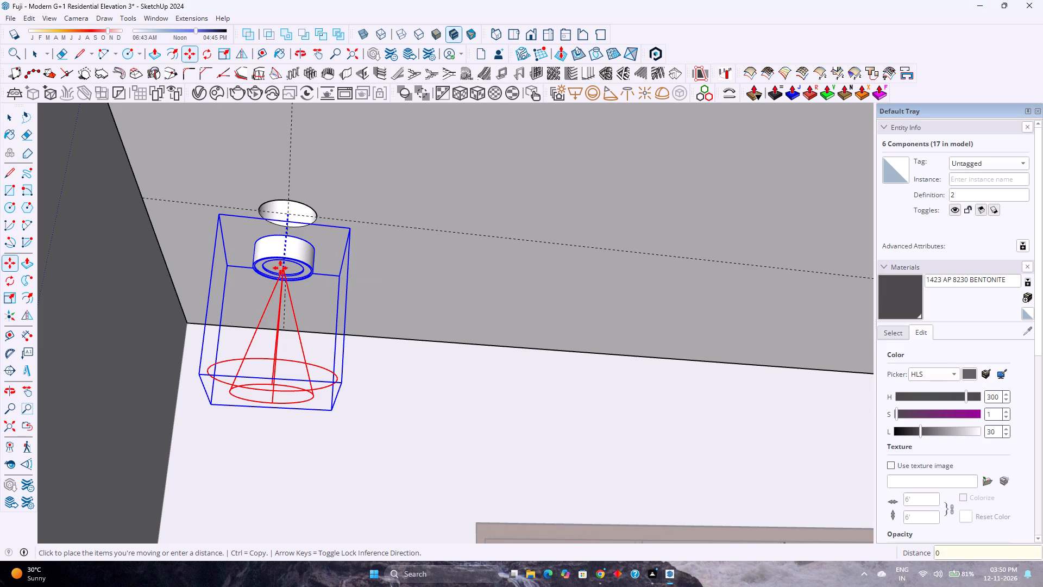
pyautogui.write('.5')
pyautogui.press('Return')
pyautogui.press('space')
pyautogui.scroll(-4, 290, 238)
pyautogui.press('Escape')
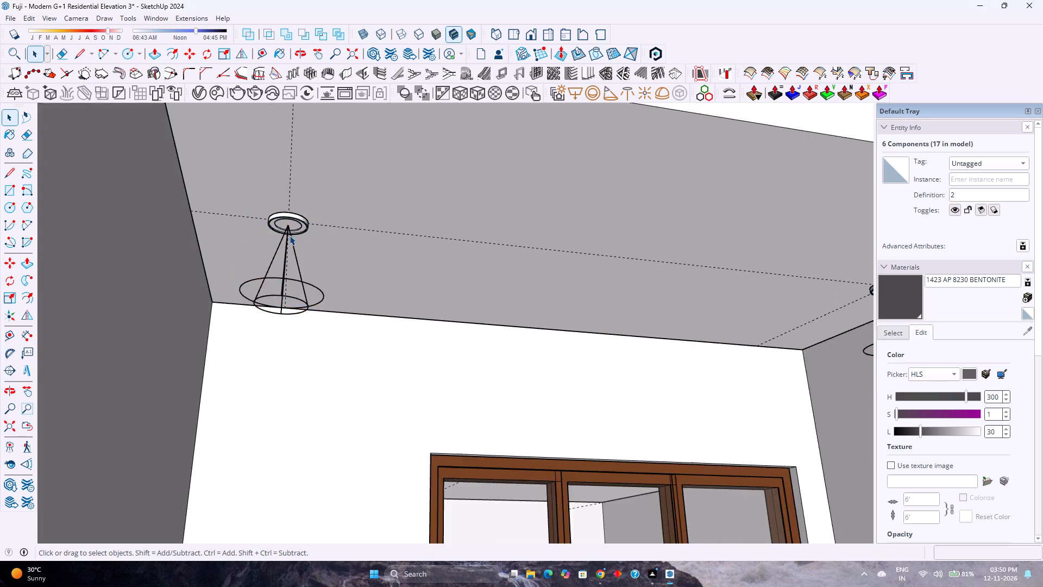
# Delete all the construction guides from the model.
pyautogui.scroll(-20, 290, 231)
pyautogui.scroll(-4, 290, 231)
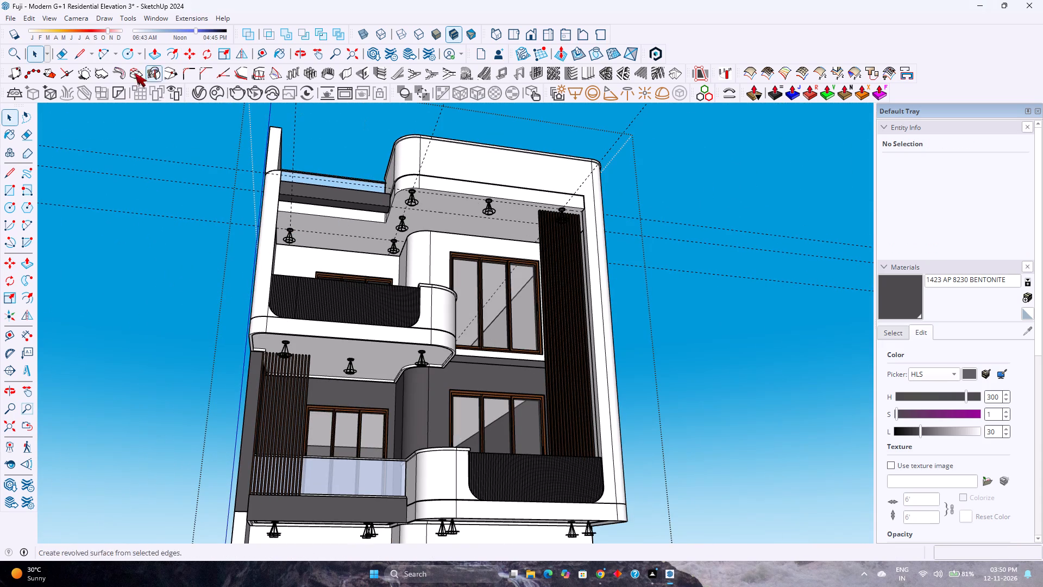
pyautogui.click(30, 16)
pyautogui.click(77, 132)
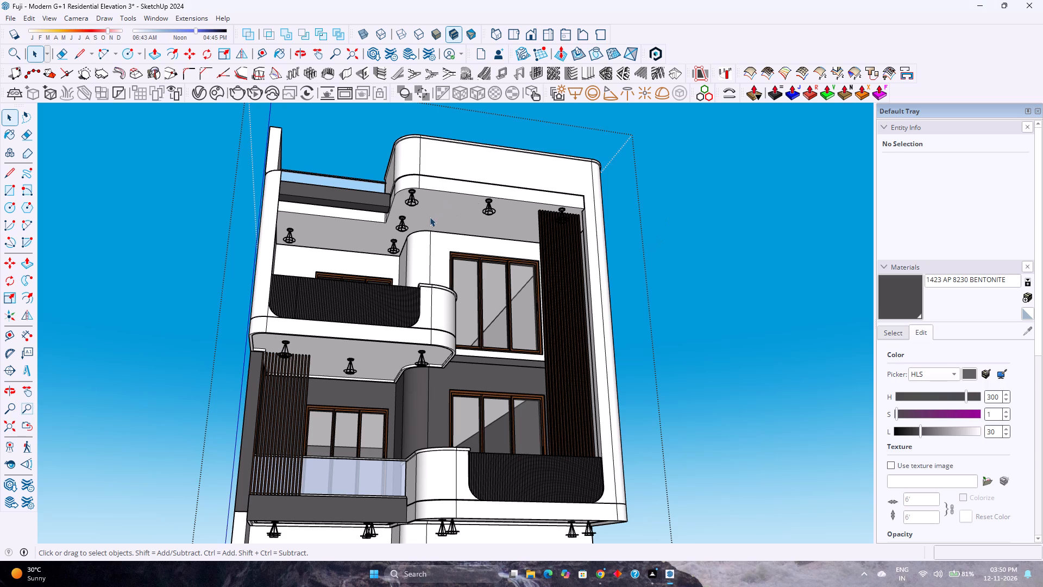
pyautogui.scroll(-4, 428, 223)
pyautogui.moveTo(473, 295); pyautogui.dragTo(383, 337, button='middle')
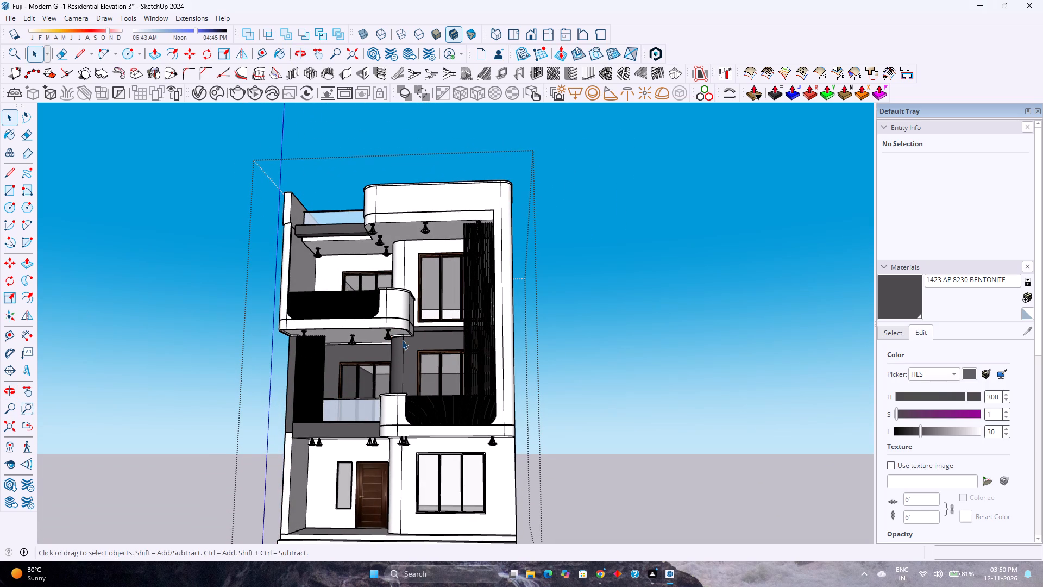